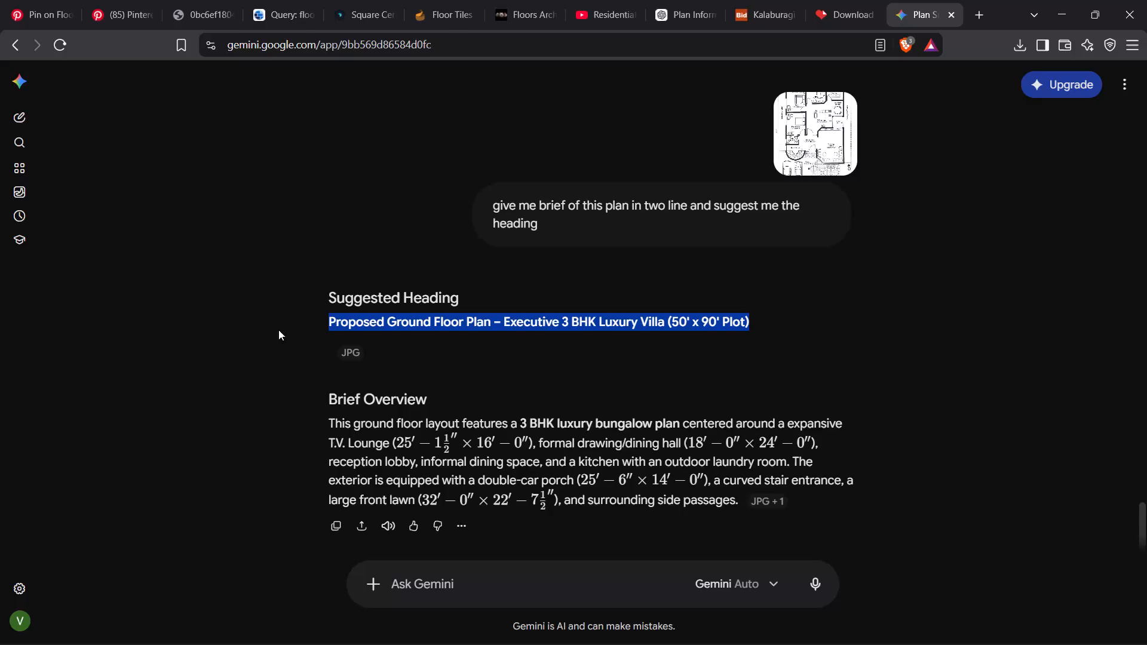
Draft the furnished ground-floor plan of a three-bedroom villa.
Copy the suggested heading "Proposed Ground Floor Plan – Executive 3 BHK Luxury Villa (50' x 90' Plot)".
{"action": "key", "text": "ctrl+c"}
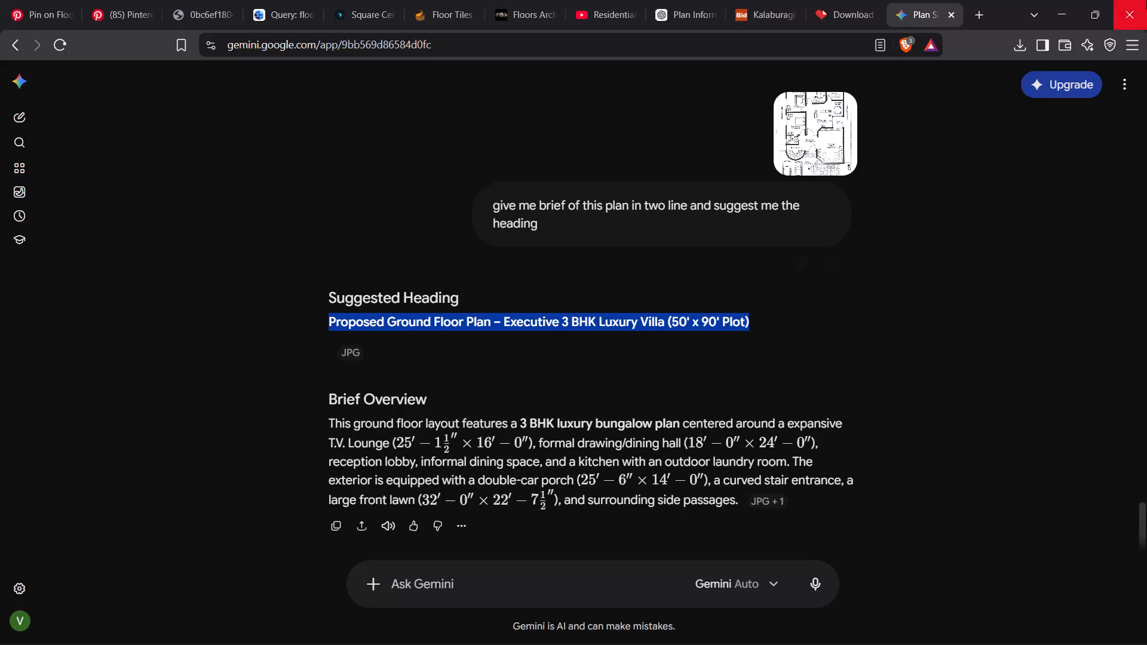
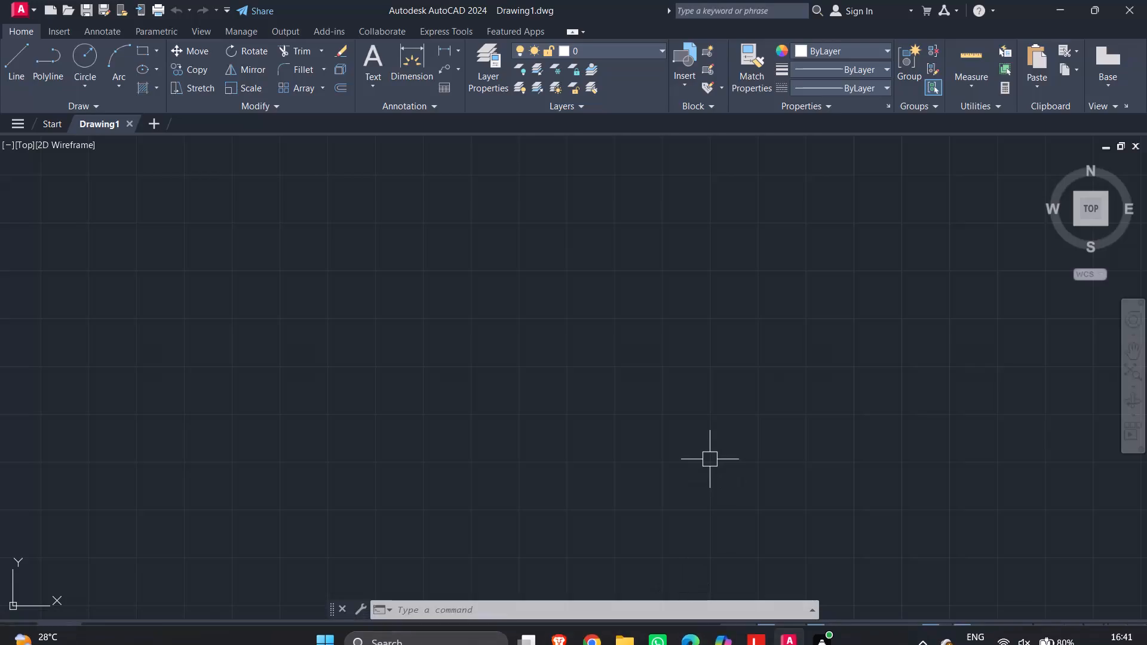
Turn on command-history logging for the drawing with the LOGFILEON command.
{"action": "type", "text": "log"}
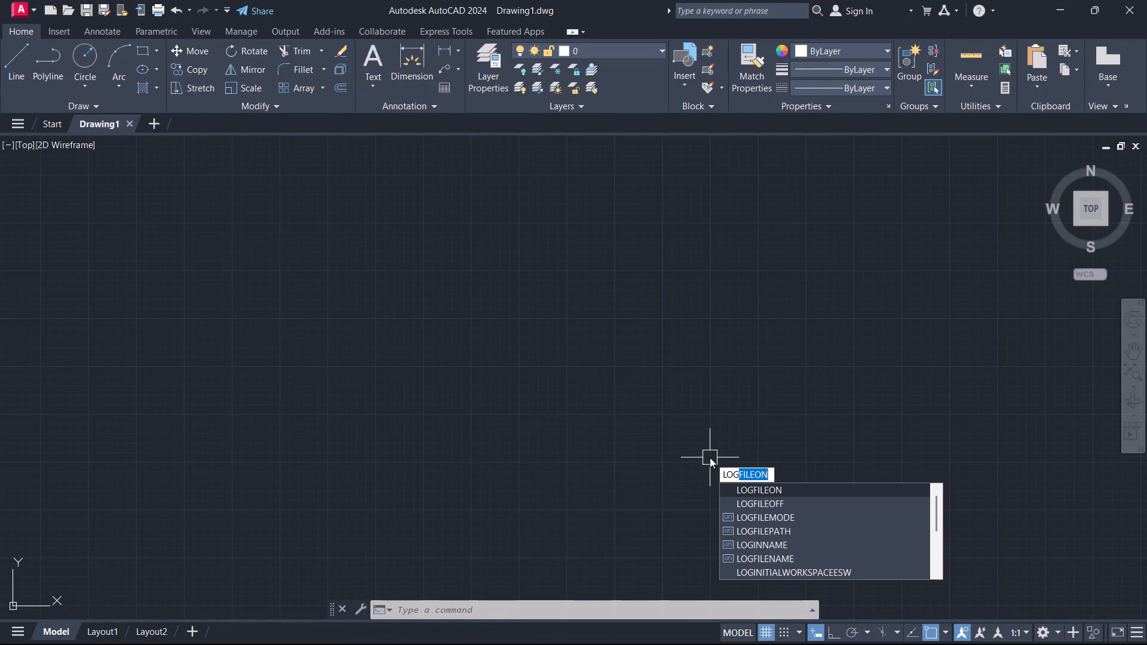
{"action": "key", "text": "Return"}
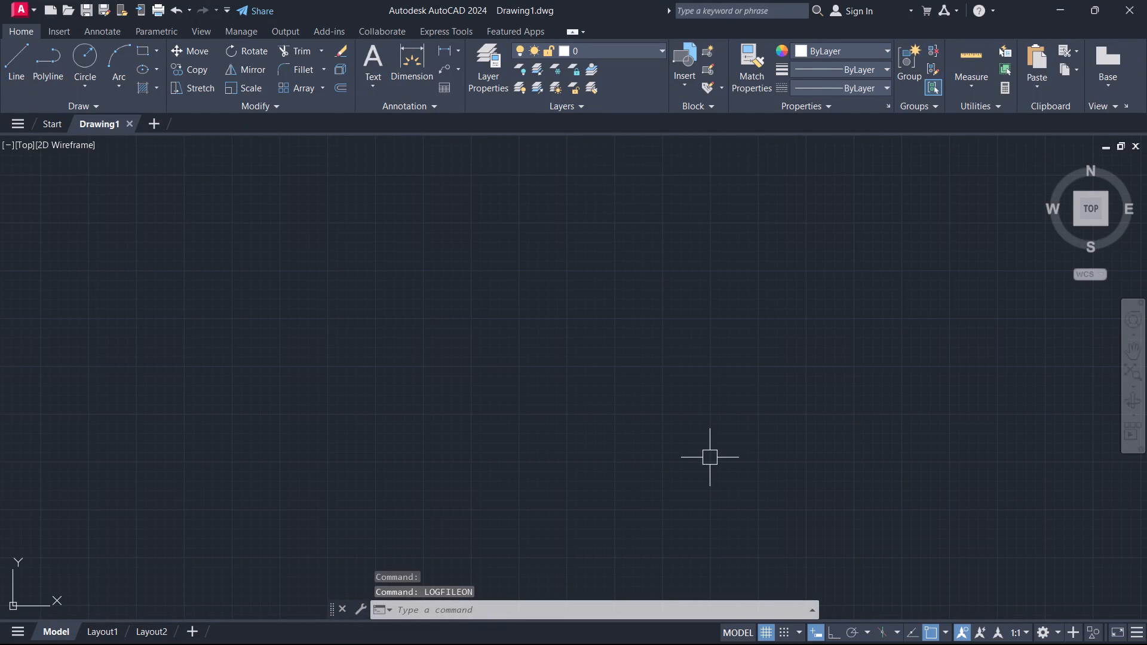
Set the drawing units' length type to Engineering with a precision of 0'-0.0".
{"action": "type", "text": "un"}
{"action": "key", "text": "space"}
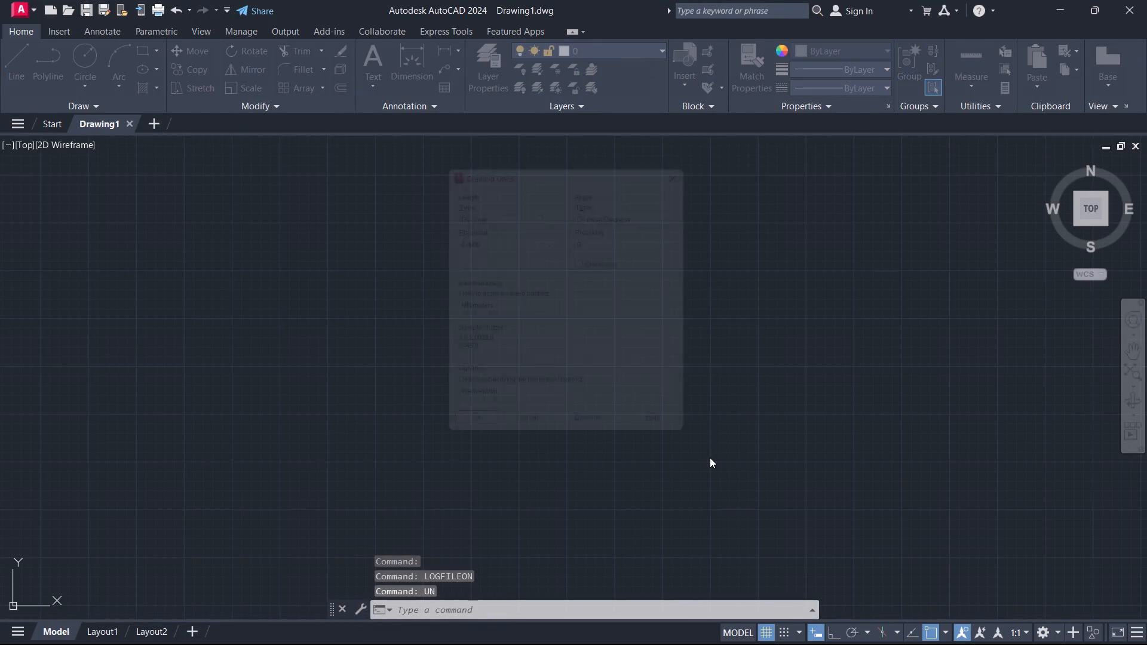
{"action": "key", "text": "Tab"}
{"action": "key", "text": "Tab"}
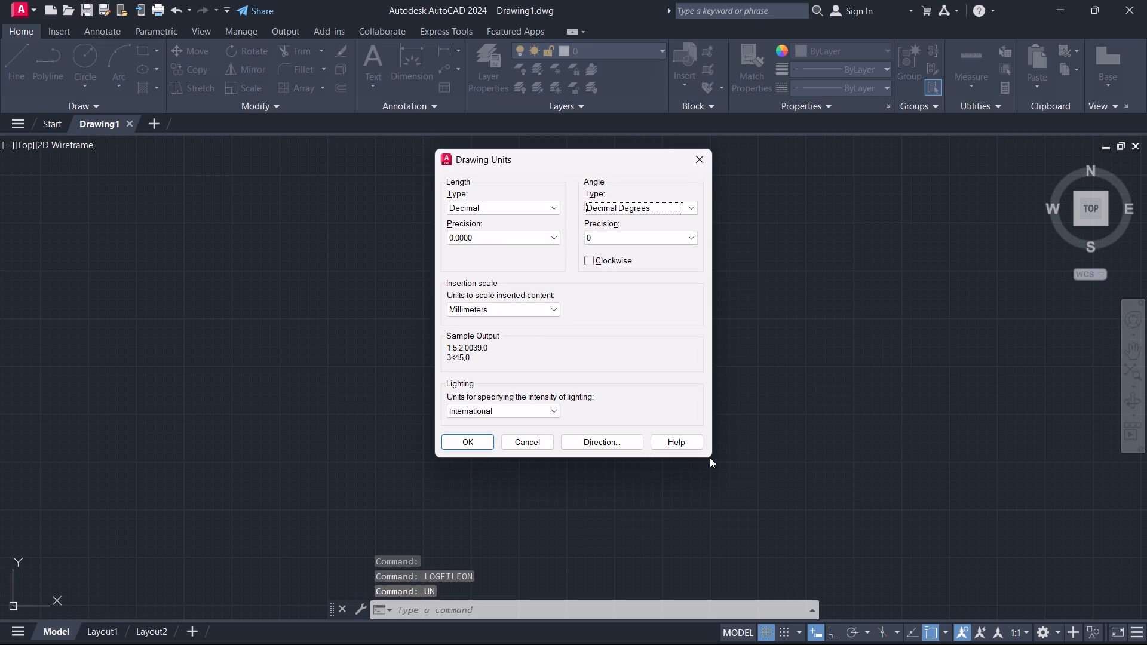
{"action": "key", "text": "Tab"}
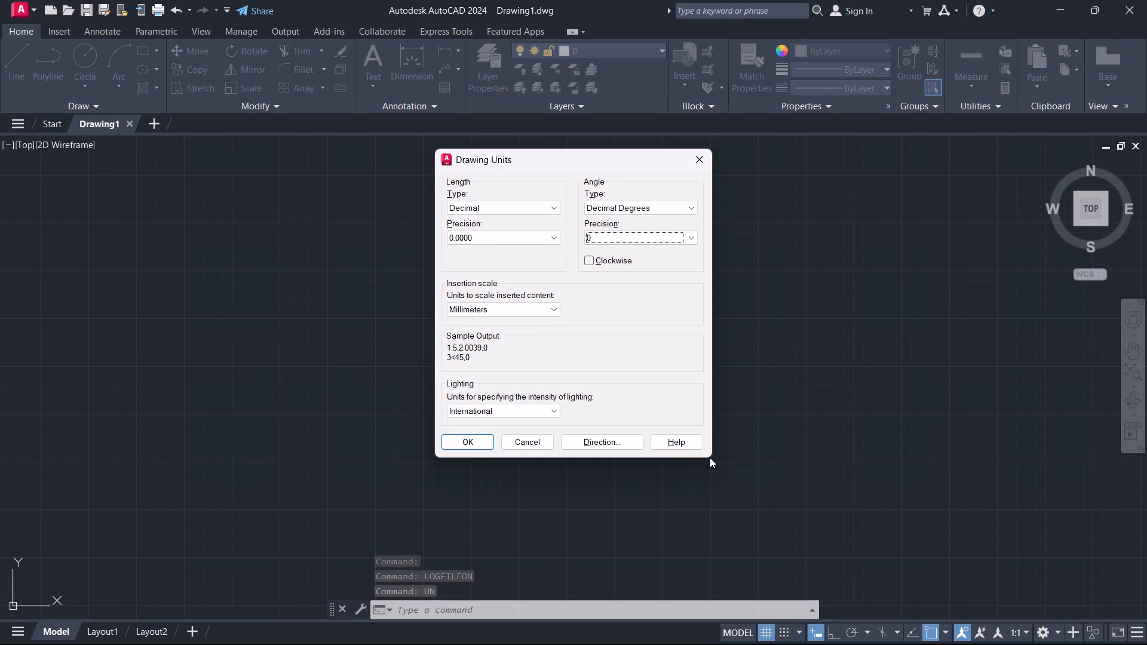
{"action": "key", "text": "Tab"}
{"action": "key", "text": "Tab"}
{"action": "key", "text": "Tab"}
{"action": "key", "text": "Tab"}
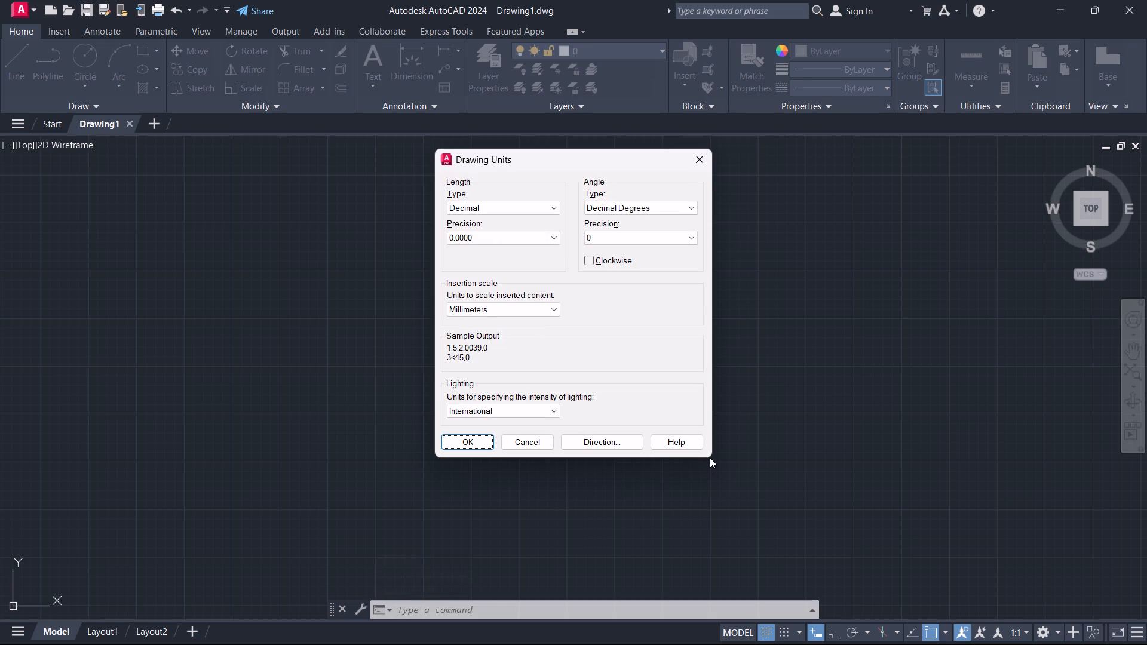
{"action": "key", "text": "Tab"}
{"action": "key", "text": "Tab"}
{"action": "key", "text": "Tab"}
{"action": "key", "text": "Tab"}
{"action": "key", "text": "Tab"}
{"action": "key", "text": "Tab"}
{"action": "key", "text": "Tab"}
{"action": "key", "text": "Tab"}
{"action": "key", "text": "Tab"}
{"action": "key", "text": "Tab"}
{"action": "key", "text": "Tab"}
{"action": "key", "text": "Tab"}
{"action": "key", "text": "Tab"}
{"action": "key", "text": "Tab"}
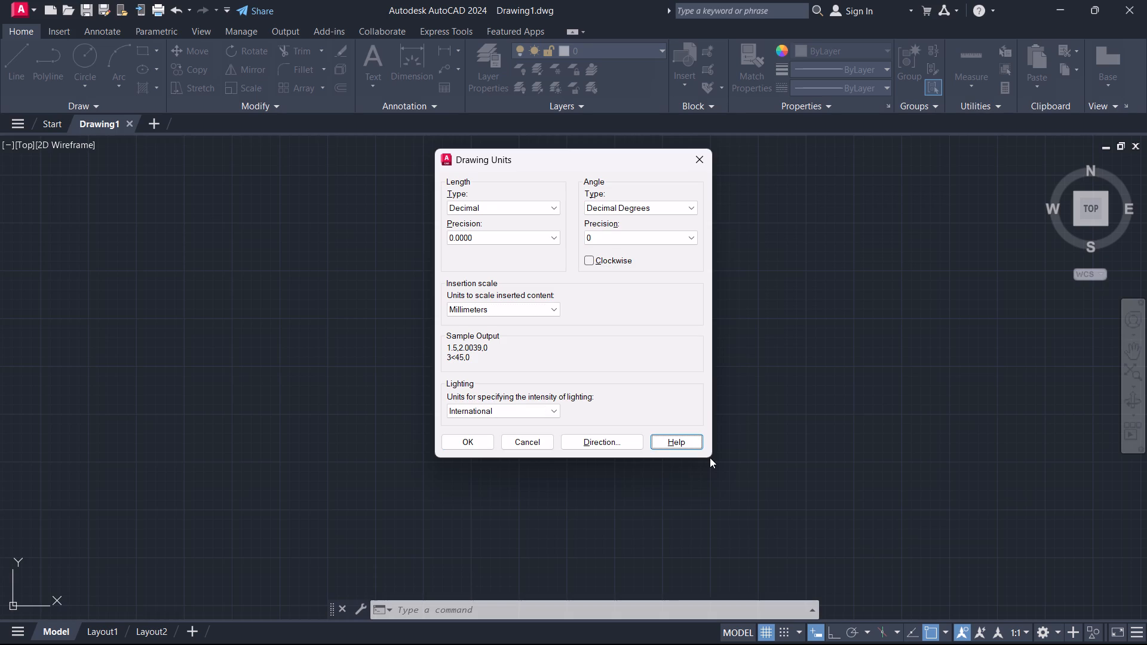
{"action": "key", "text": "Tab"}
{"action": "key", "text": "Down"}
{"action": "key", "text": "Up"}
{"action": "key", "text": "Down"}
{"action": "key", "text": "Tab"}
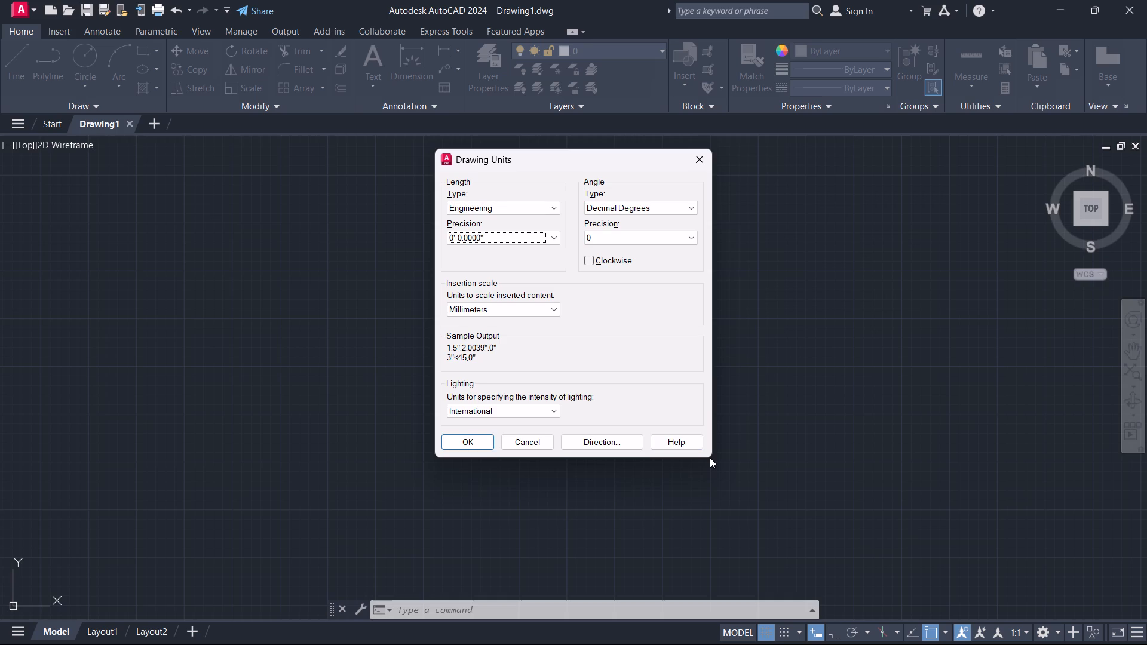
{"action": "key", "text": "Up"}
{"action": "key", "text": "Up"}
{"action": "key", "text": "Up"}
{"action": "key", "text": "Tab"}
Change the insertion scale unit for inserted content and accept the drawing units.
{"action": "key", "text": "Tab"}
{"action": "key", "text": "Tab"}
{"action": "key", "text": "Tab"}
{"action": "key", "text": "Up"}
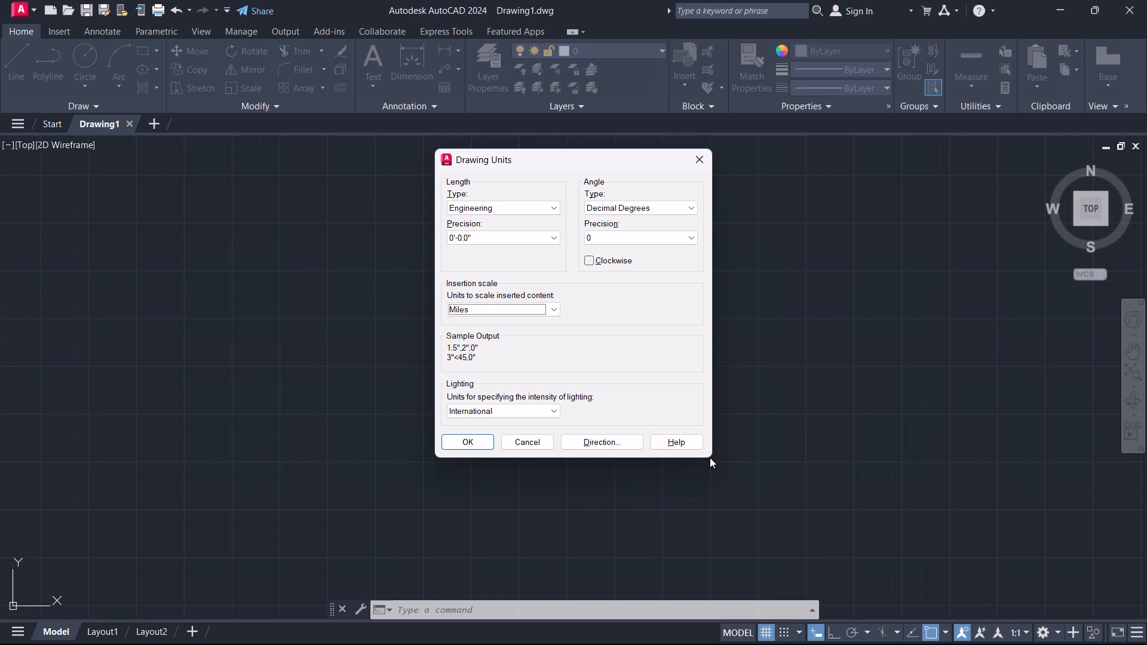
{"action": "key", "text": "Up"}
{"action": "key", "text": "Up"}
{"action": "key", "text": "Up"}
{"action": "key", "text": "Return"}
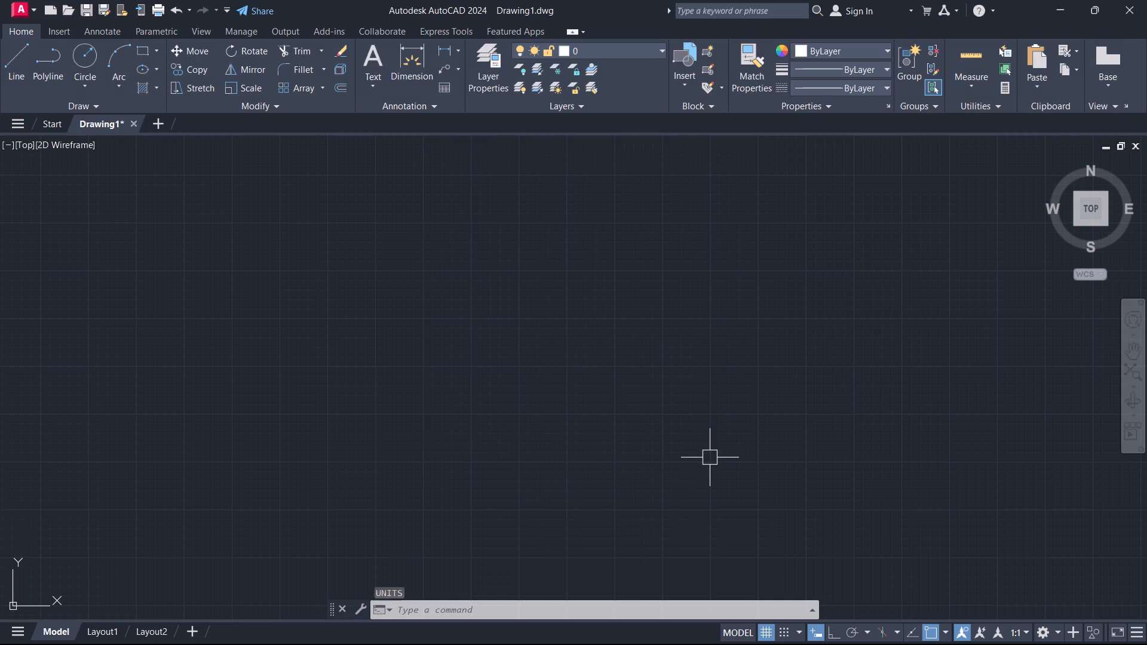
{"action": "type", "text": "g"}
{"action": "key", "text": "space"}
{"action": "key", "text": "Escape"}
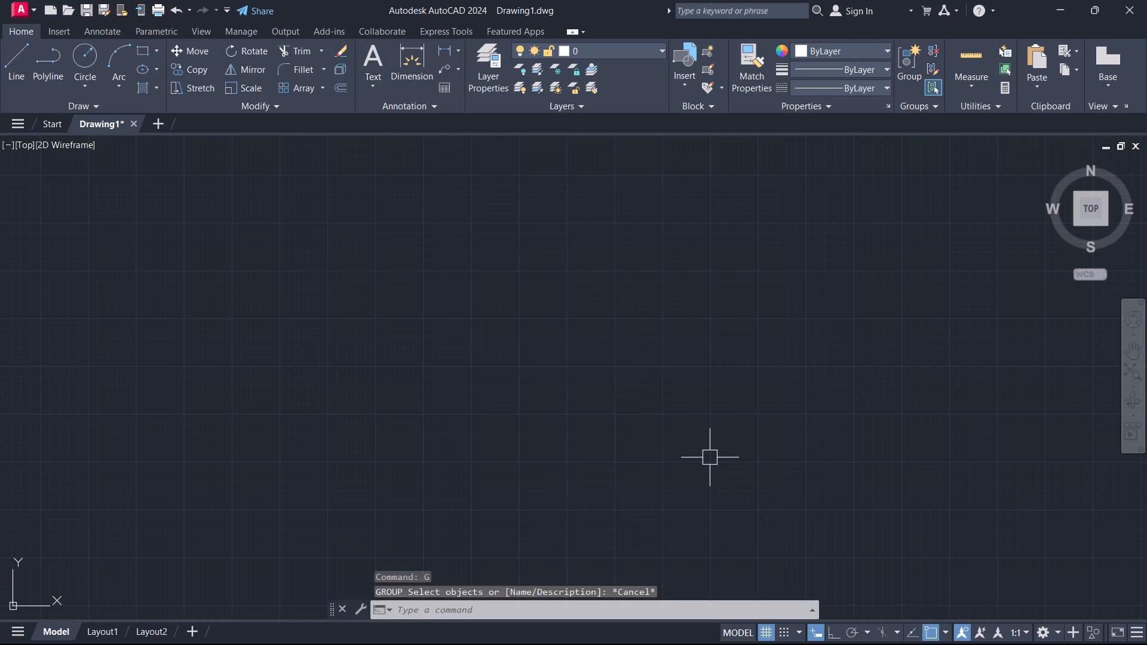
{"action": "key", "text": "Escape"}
Open the ISO-25 dimension style for modification from the Dimension Style Manager.
{"action": "type", "text": "d"}
{"action": "key", "text": "space"}
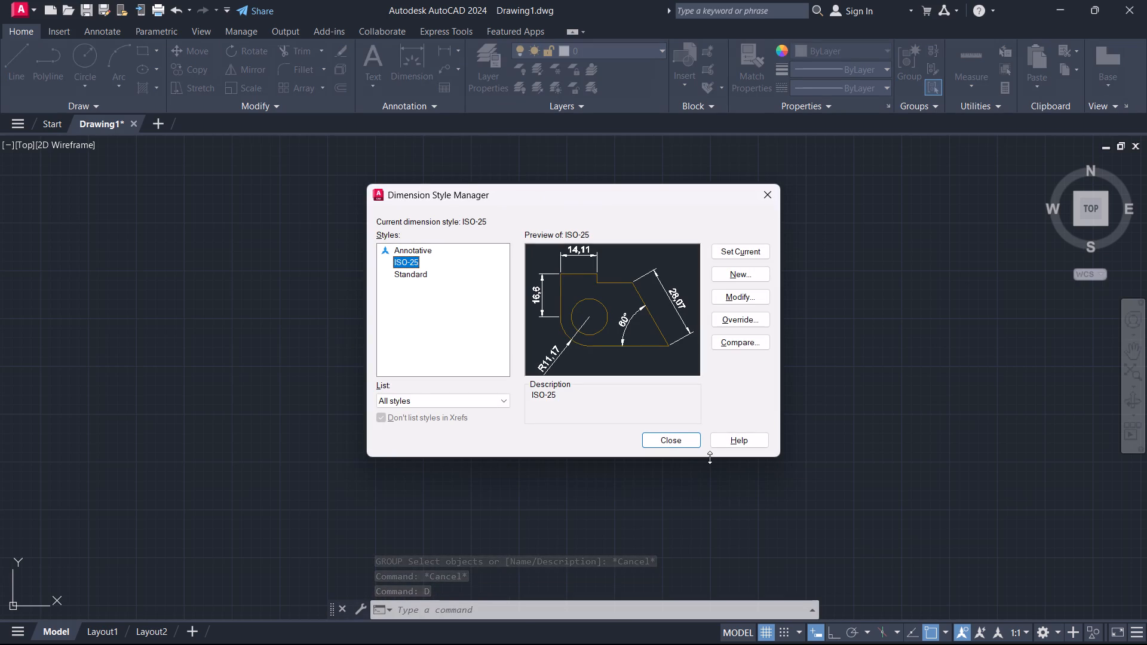
{"action": "key", "text": "Tab"}
{"action": "key", "text": "Tab"}
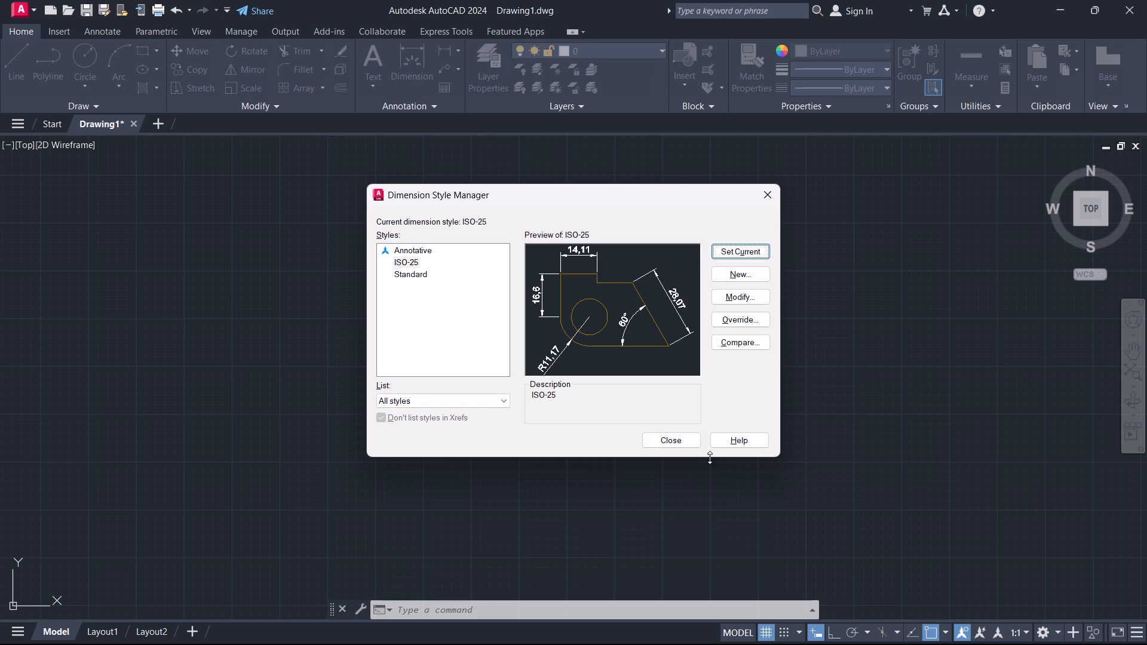
{"action": "key", "text": "Tab"}
{"action": "key", "text": "Tab"}
{"action": "key", "text": "Tab"}
{"action": "key", "text": "Tab"}
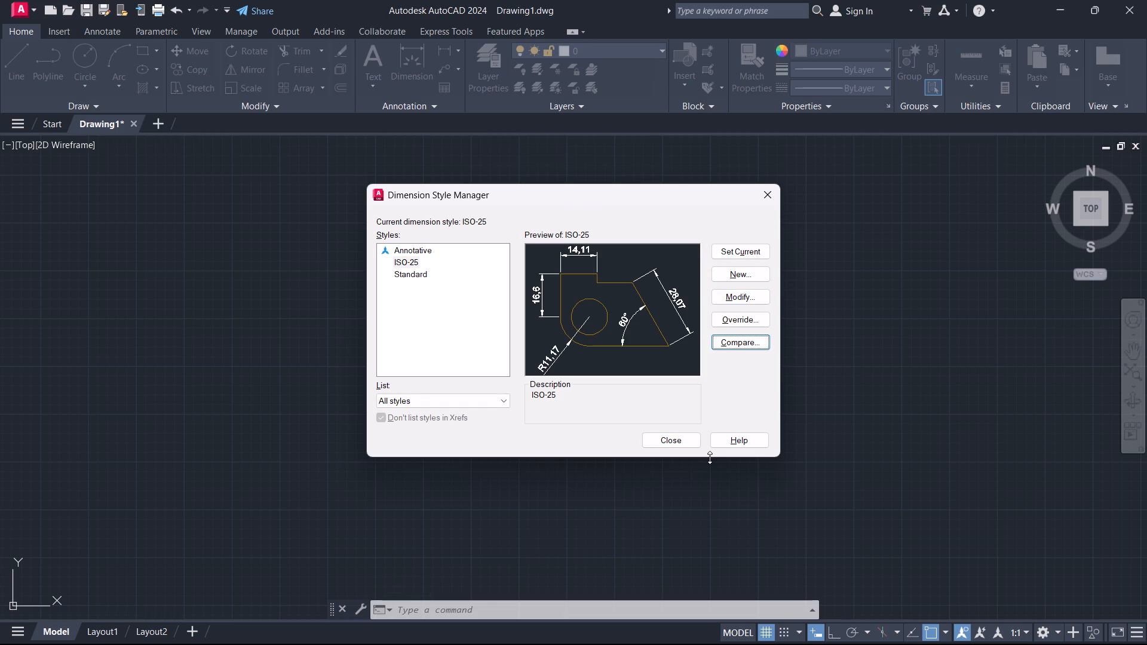
{"action": "key", "text": "Tab"}
{"action": "key", "text": "Tab"}
{"action": "key", "text": "Tab"}
{"action": "key", "text": "Tab"}
{"action": "key", "text": "Tab"}
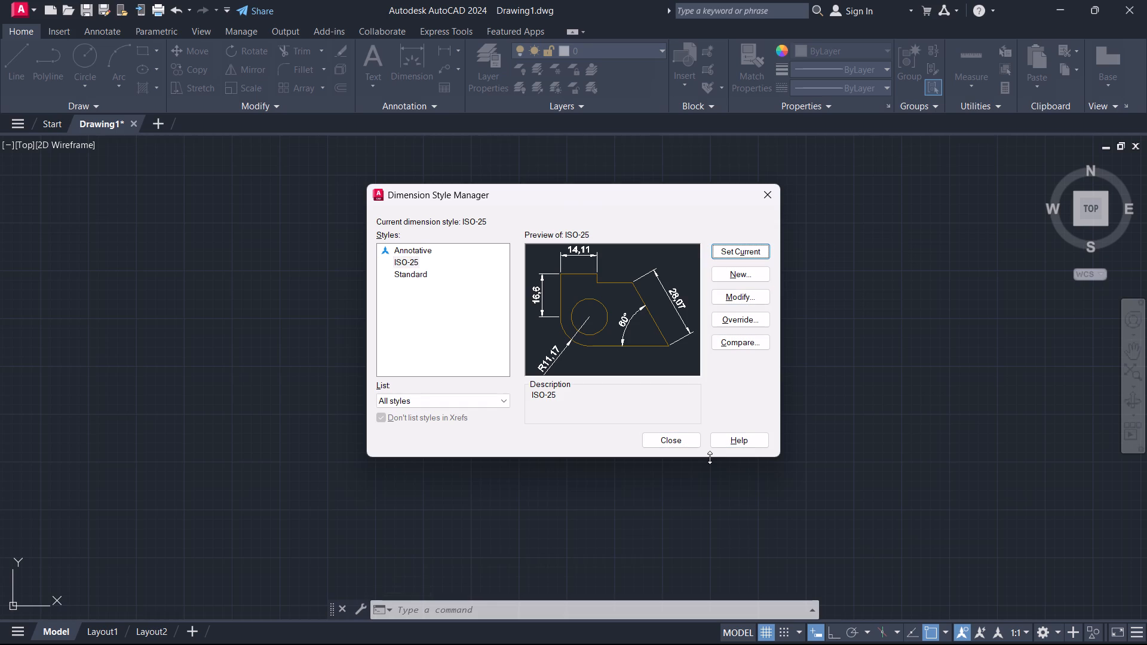
{"action": "key", "text": "Tab"}
{"action": "key", "text": "Tab"}
{"action": "key", "text": "Return"}
Set the ISO-25 dimension style's text height to 8".
{"action": "key", "text": "Tab"}
{"action": "key", "text": "Tab"}
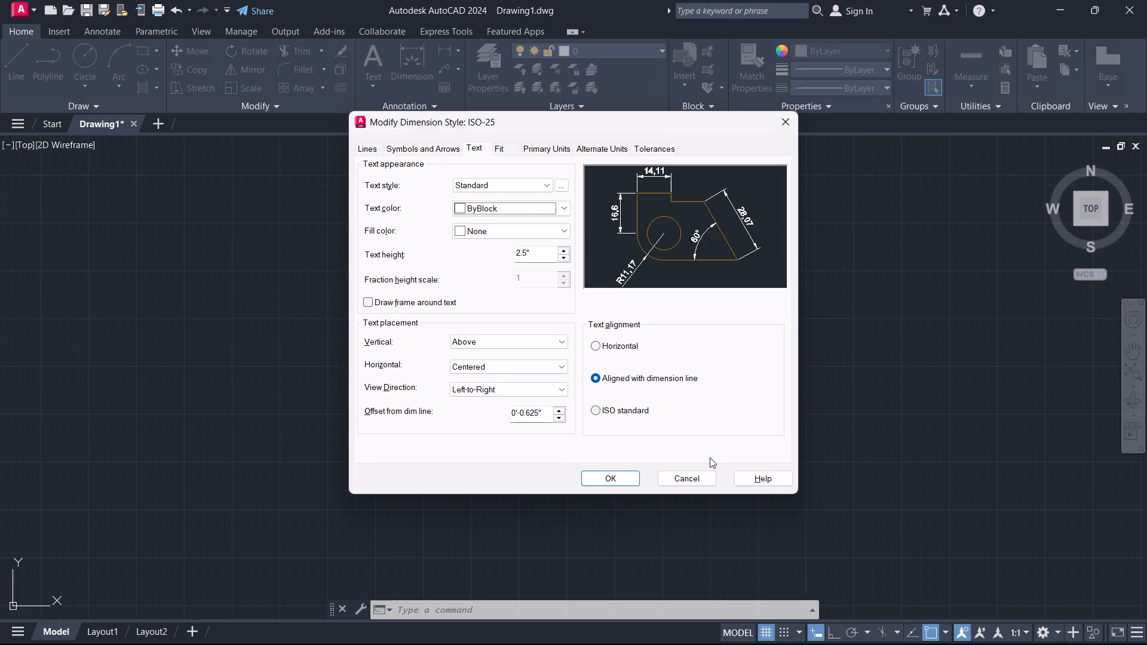
{"action": "key", "text": "Tab"}
{"action": "key", "text": "Tab"}
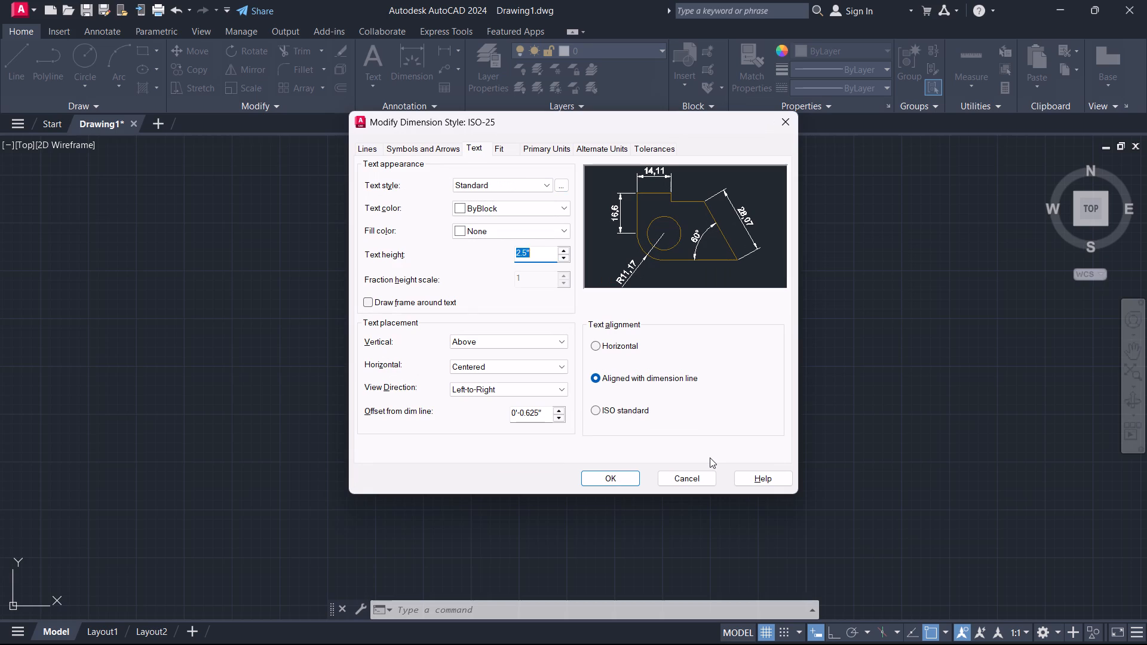
{"action": "key", "text": "Up"}
{"action": "key", "text": "Up"}
{"action": "left_click", "coordinate": [710, 457]}
{"action": "key", "text": "Down"}
{"action": "key", "text": "Down"}
{"action": "key", "text": "Down"}
{"action": "key", "text": "Down"}
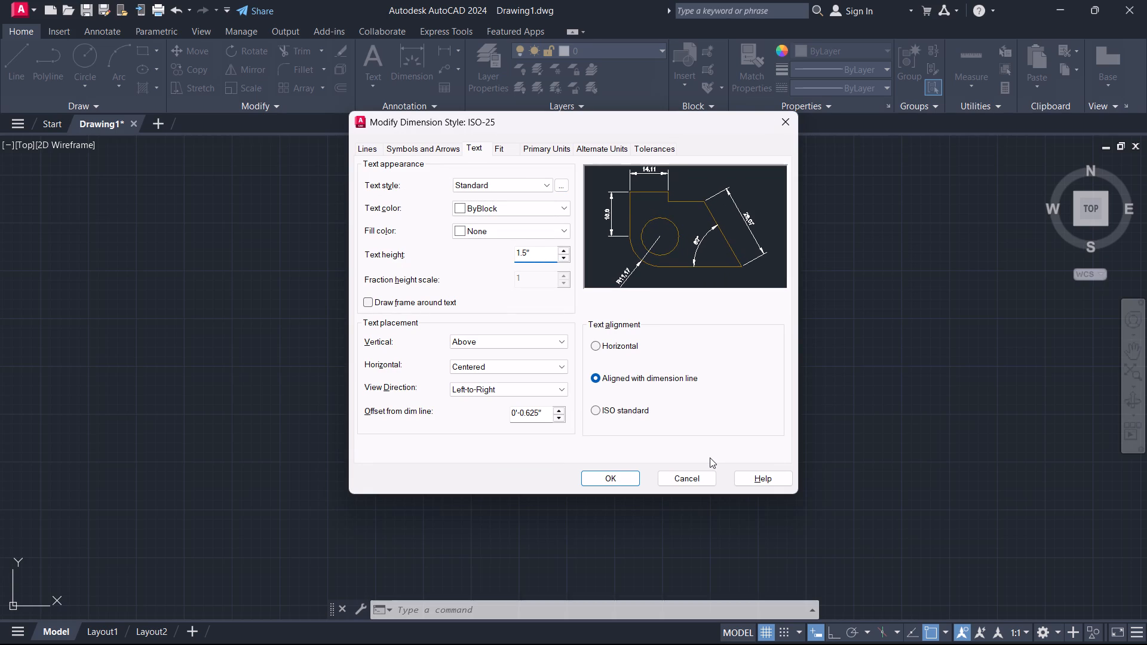
{"action": "key", "text": "Up"}
{"action": "key", "text": "Up"}
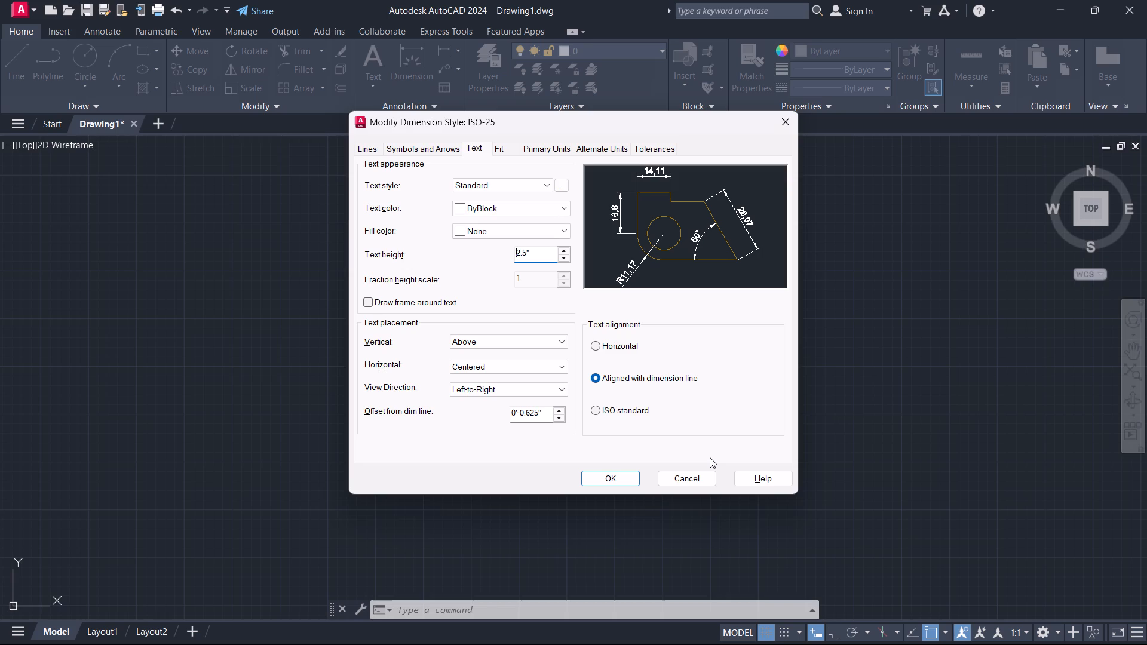
{"action": "key", "text": "Up"}
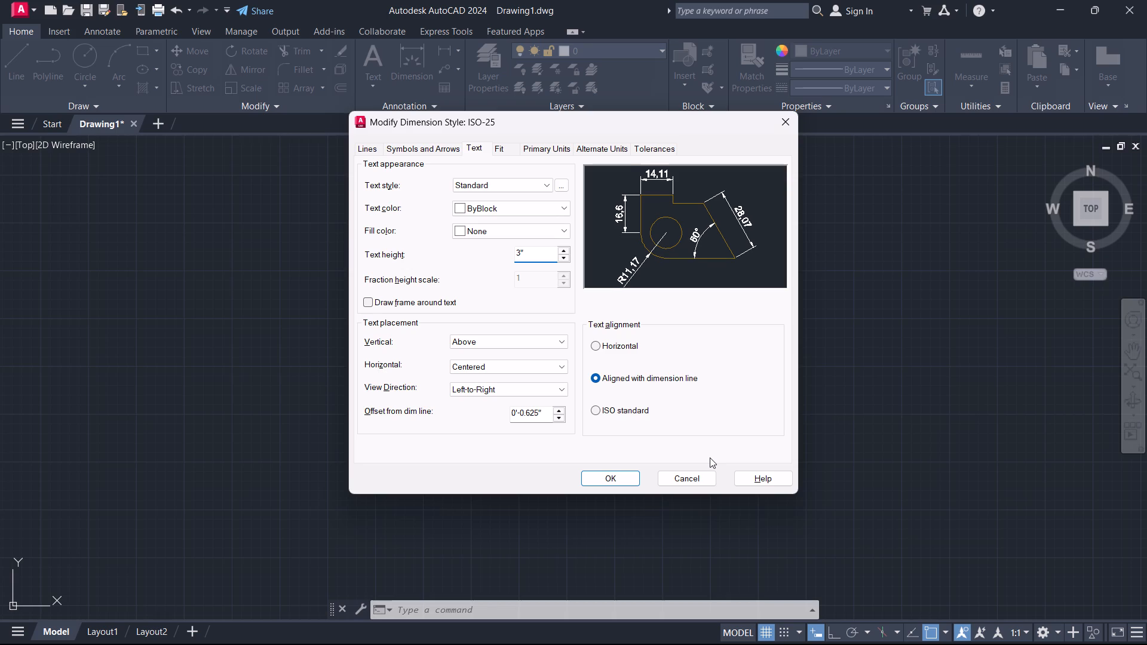
{"action": "key", "text": "Up"}
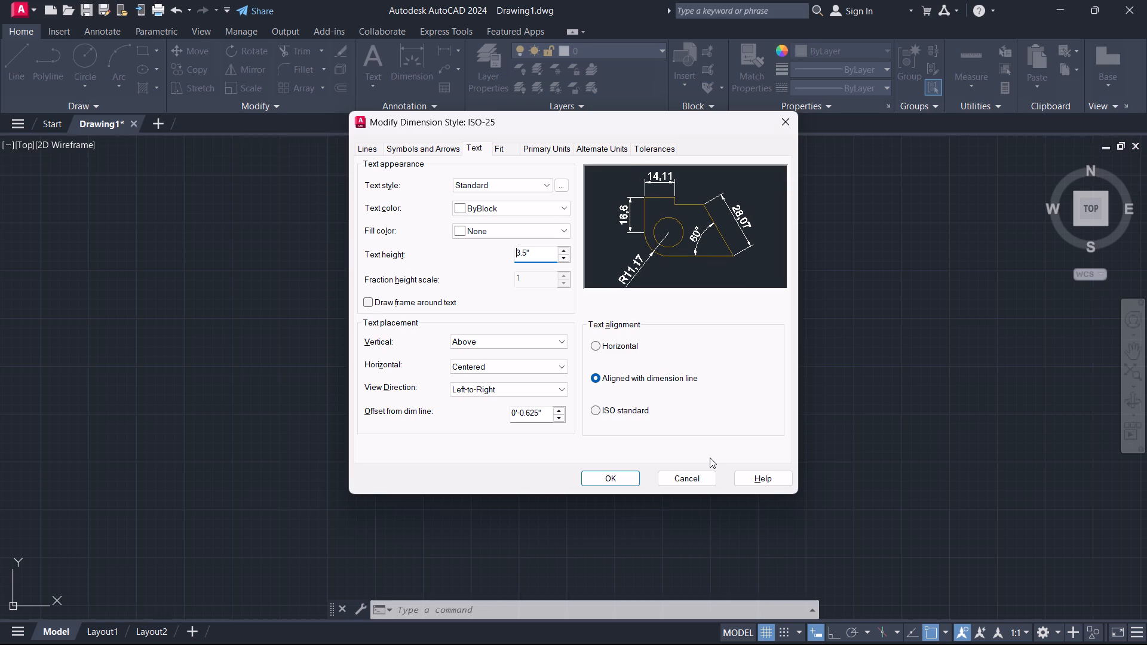
{"action": "key", "text": "Up"}
{"action": "key", "text": "Up"}
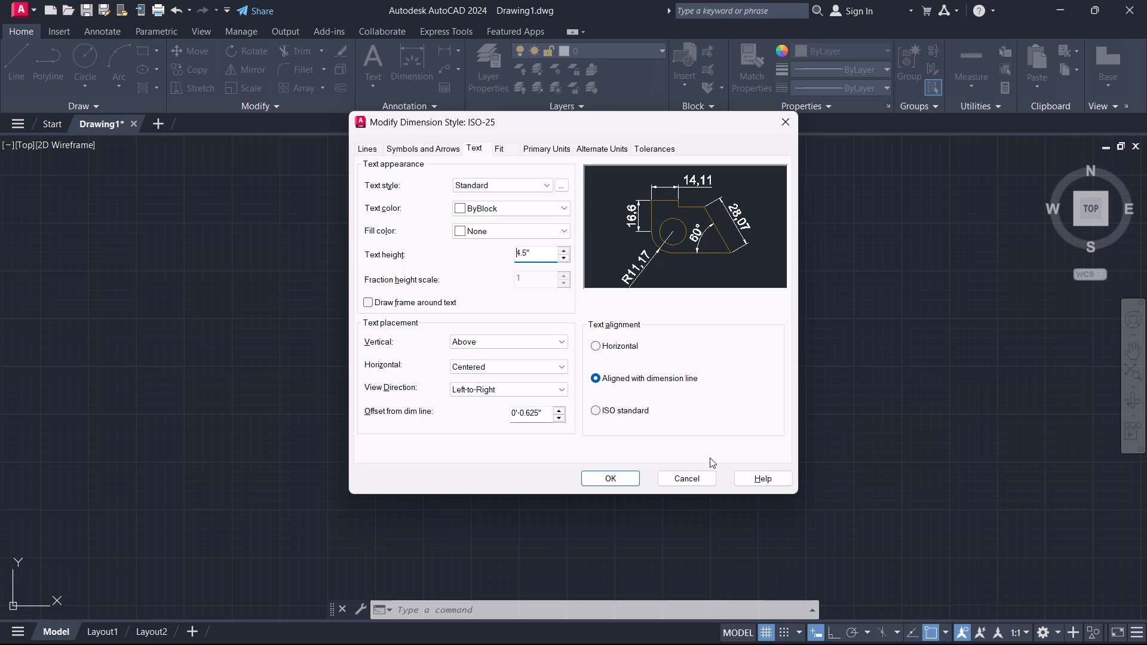
{"action": "key", "text": "Up"}
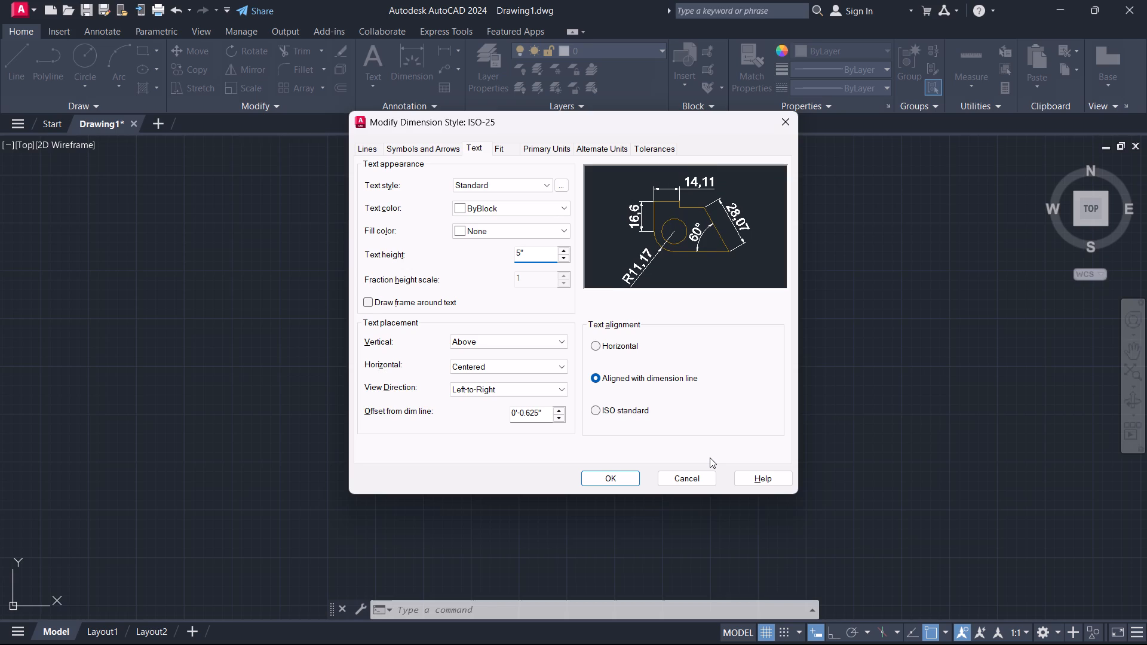
{"action": "key", "text": "Up"}
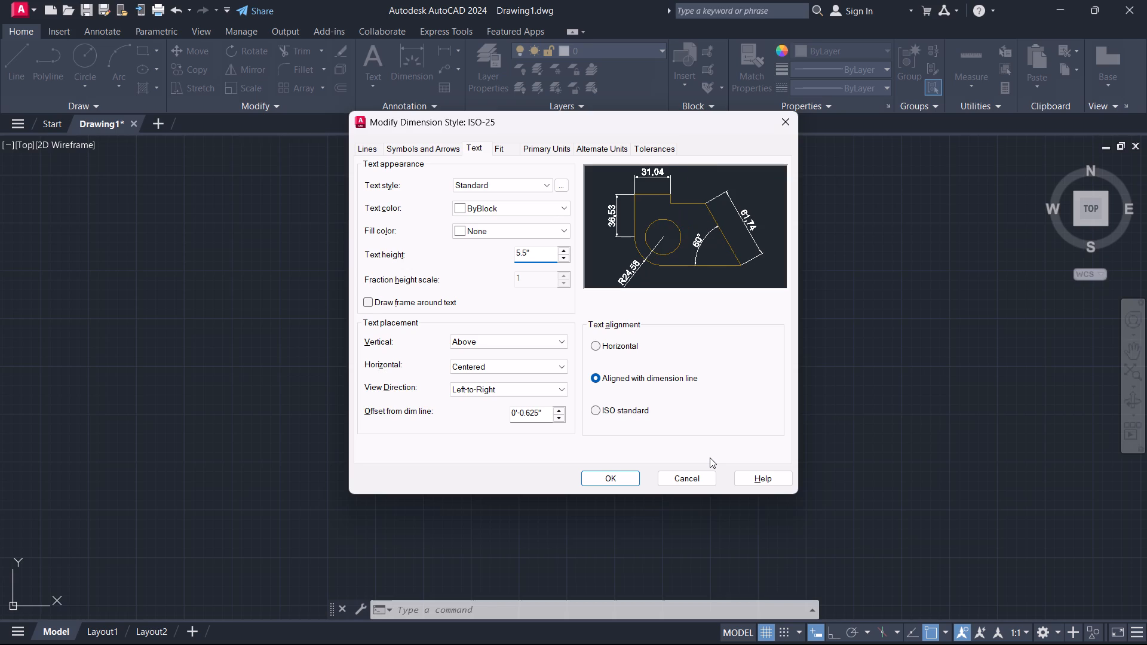
{"action": "key", "text": "Up"}
{"action": "key", "text": "Up"}
{"action": "key", "text": "Up"}
{"action": "key", "text": "Up"}
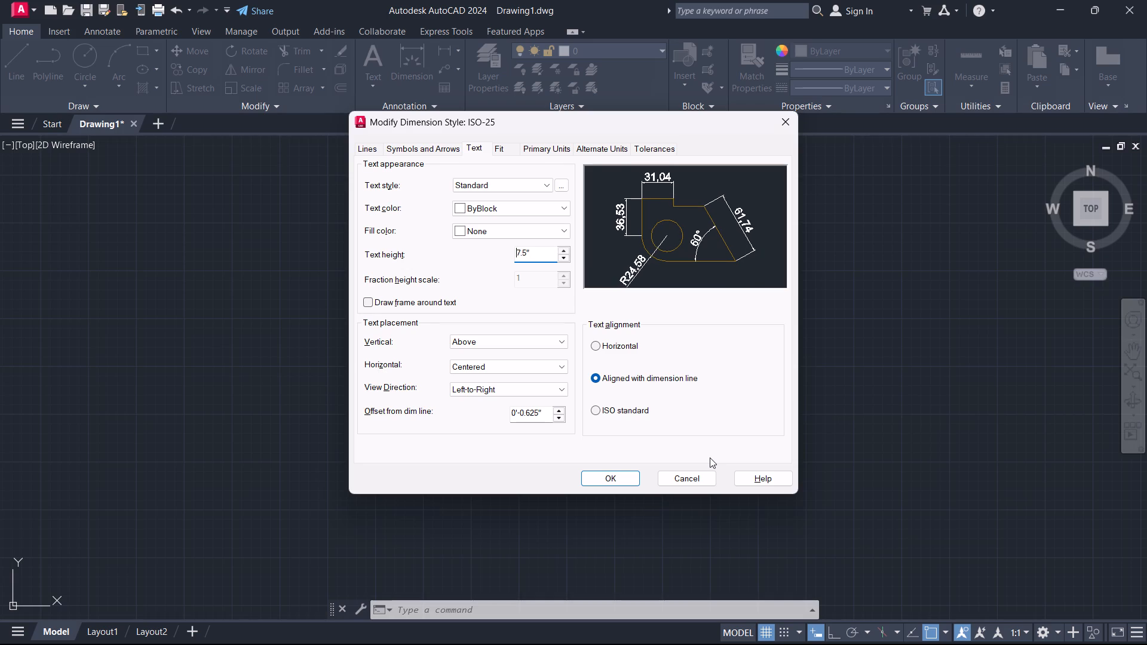
{"action": "key", "text": "Down"}
{"action": "key", "text": "Up"}
{"action": "key", "text": "Up"}
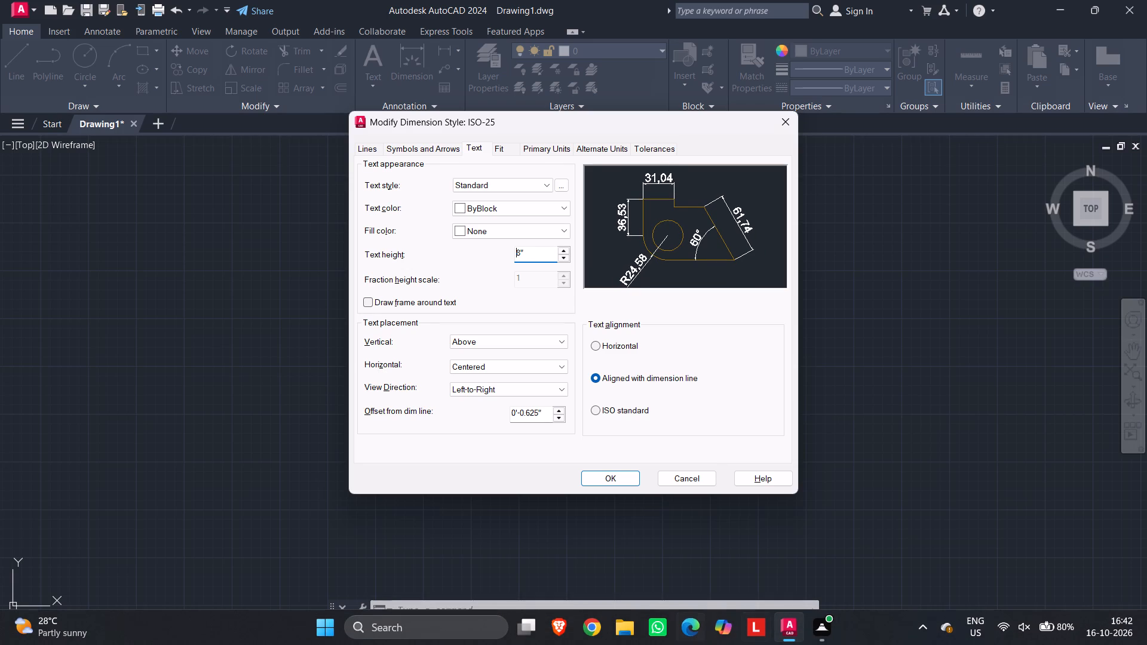
Set the ISO-25 dimension style's text alignment to Horizontal.
{"action": "left_click", "coordinate": [601, 343]}
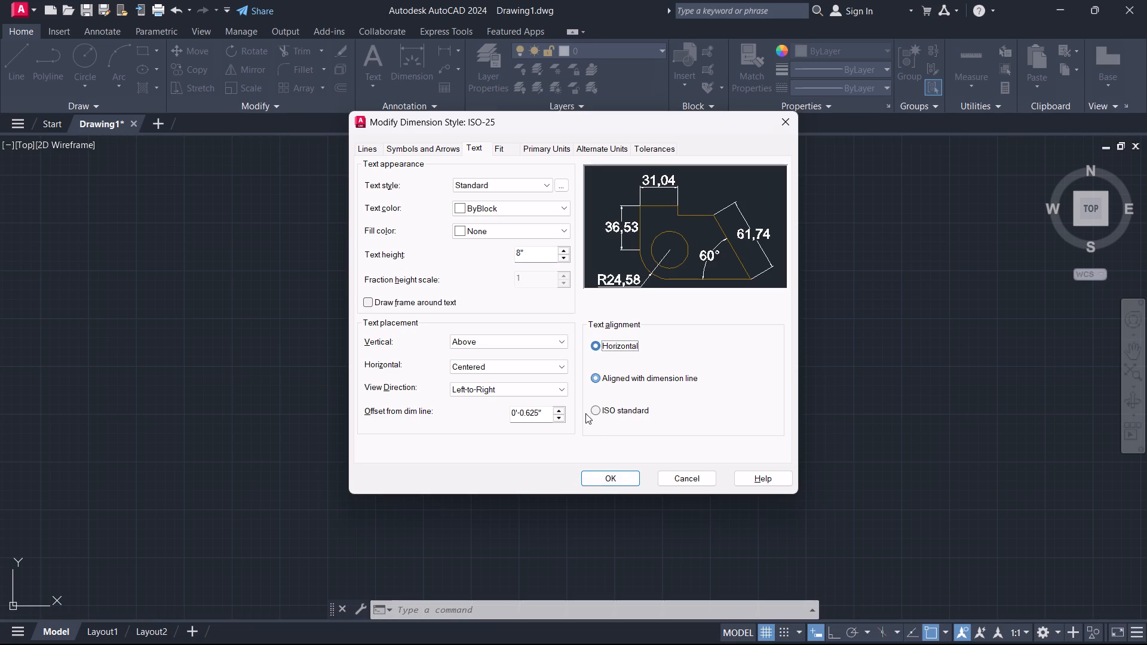
Set the ISO-25 dimension style's primary linear unit format to Engineering.
{"action": "left_click", "coordinate": [557, 150]}
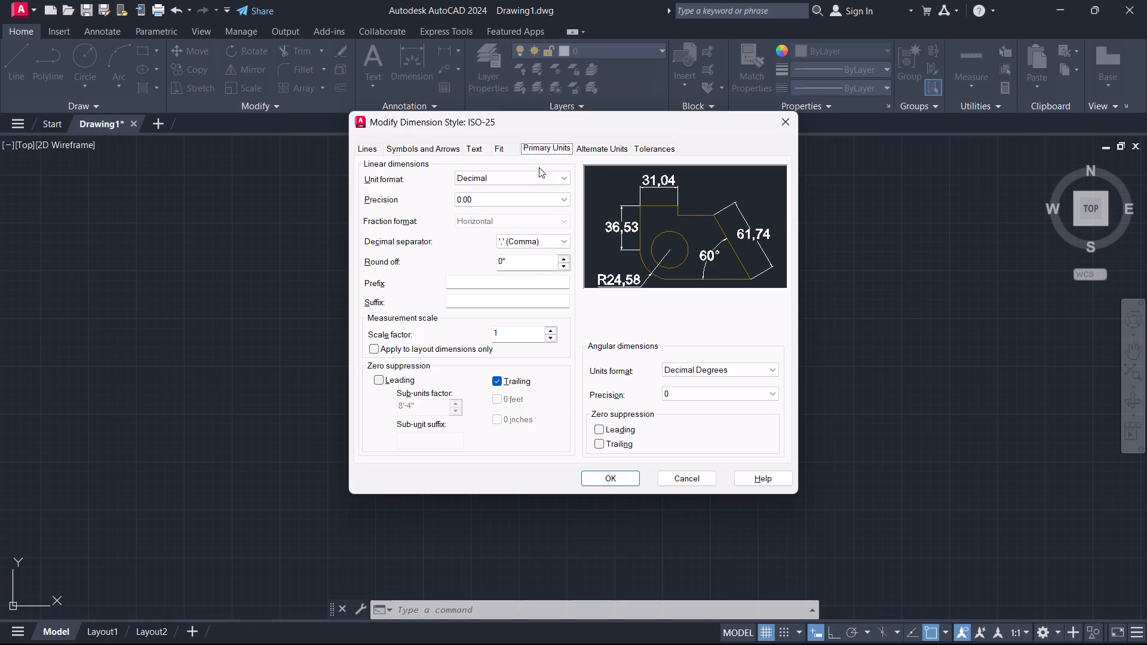
{"action": "key", "text": "Down"}
{"action": "key", "text": "Tab"}
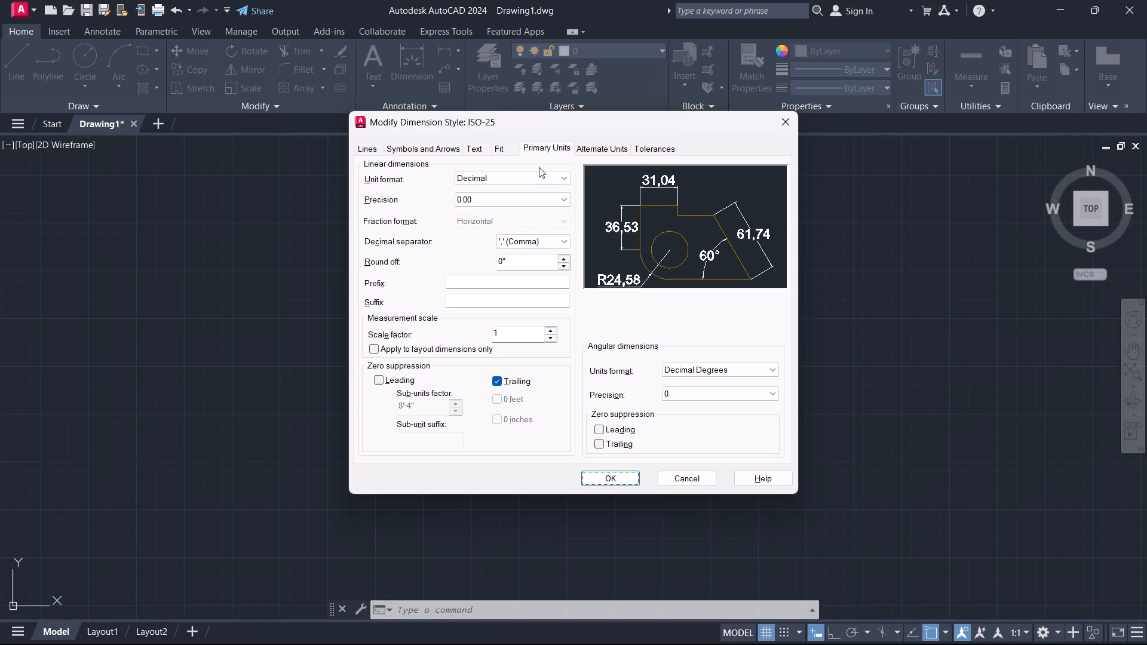
{"action": "key", "text": "Tab"}
{"action": "key", "text": "Tab"}
{"action": "key", "text": "Tab"}
{"action": "key", "text": "Down"}
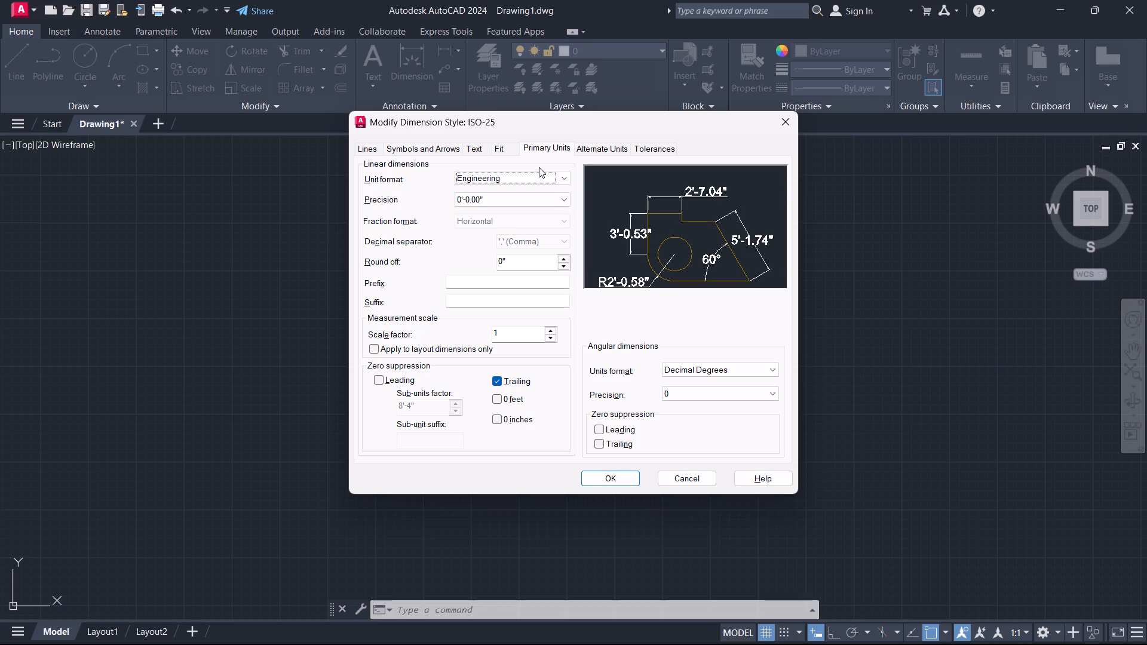
Set the linear dimension precision of ISO-25 to 0'-0.0" and accept the modified dimension style.
{"action": "key", "text": "Tab"}
{"action": "key", "text": "Down"}
{"action": "key", "text": "Down"}
{"action": "key", "text": "Down"}
{"action": "key", "text": "Down"}
{"action": "key", "text": "Down"}
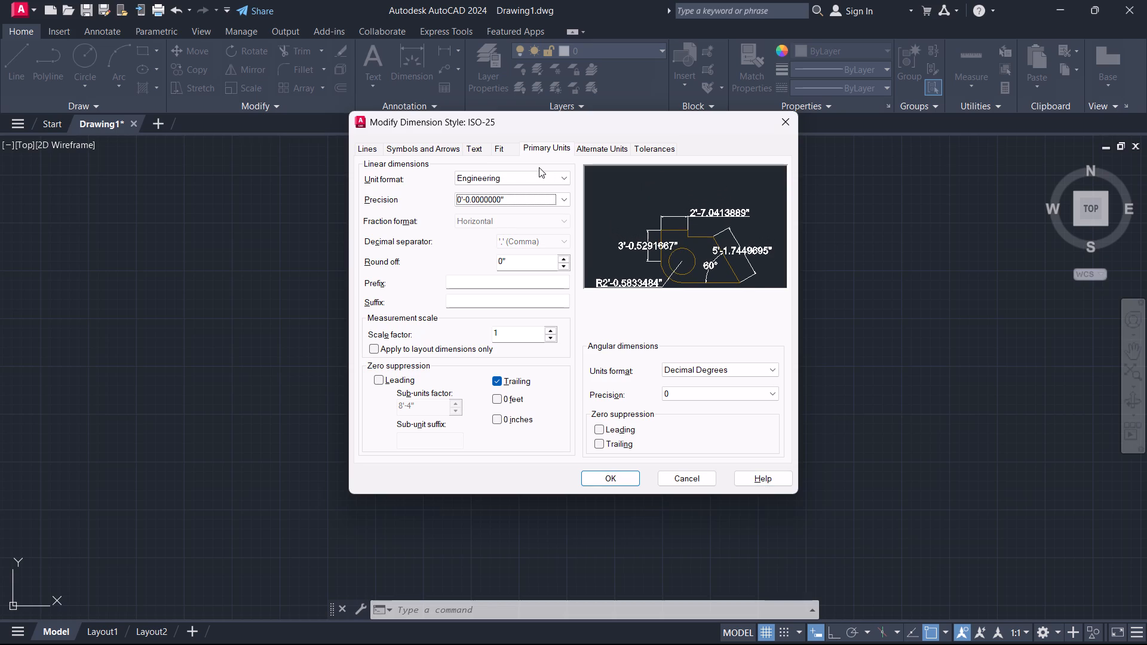
{"action": "key", "text": "Up"}
{"action": "key", "text": "Up"}
{"action": "key", "text": "Up"}
{"action": "key", "text": "Up"}
{"action": "key", "text": "Up"}
{"action": "key", "text": "Up"}
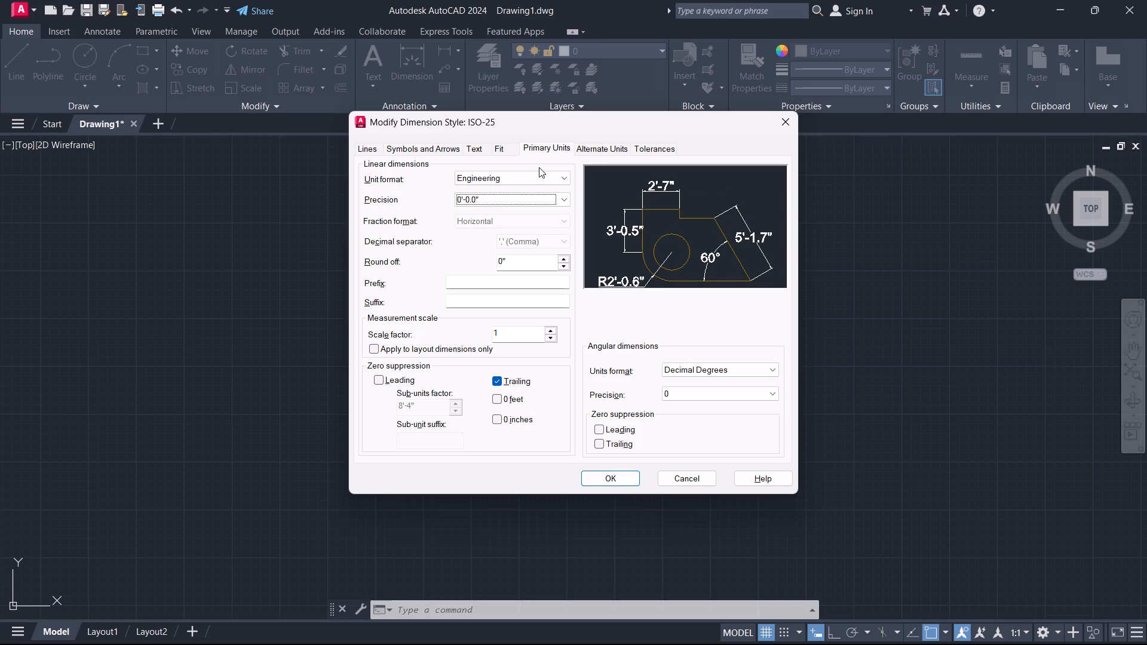
{"action": "left_click", "coordinate": [617, 484]}
Make ISO-25 the current dimension style and close the Dimension Style Manager.
{"action": "left_click", "coordinate": [760, 250]}
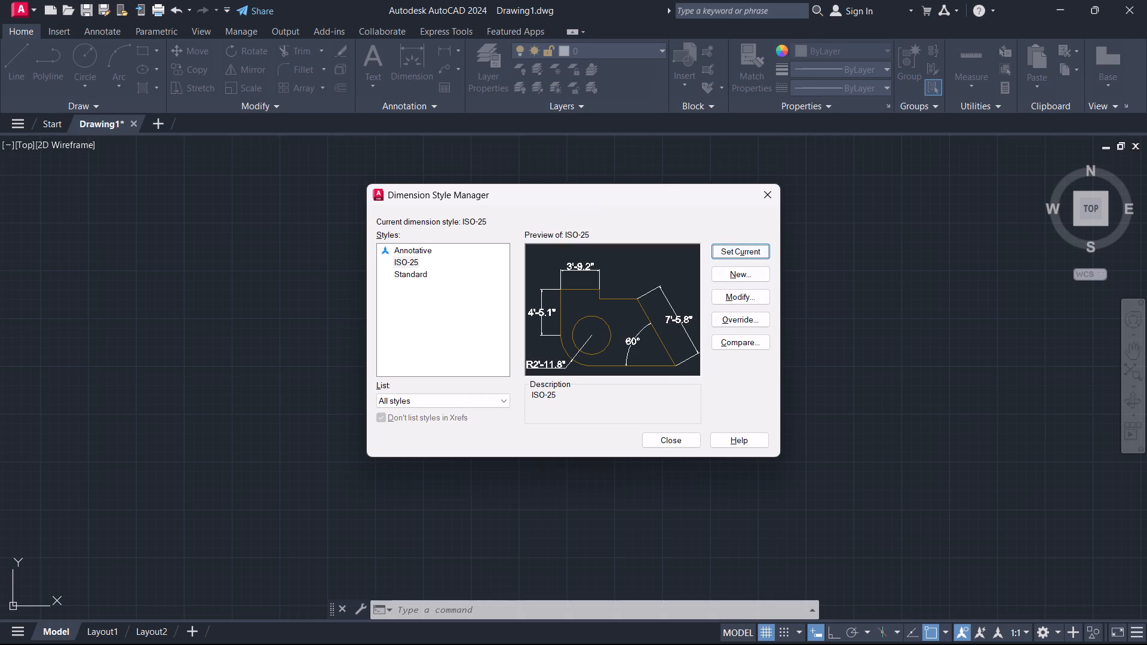
{"action": "left_click", "coordinate": [668, 440]}
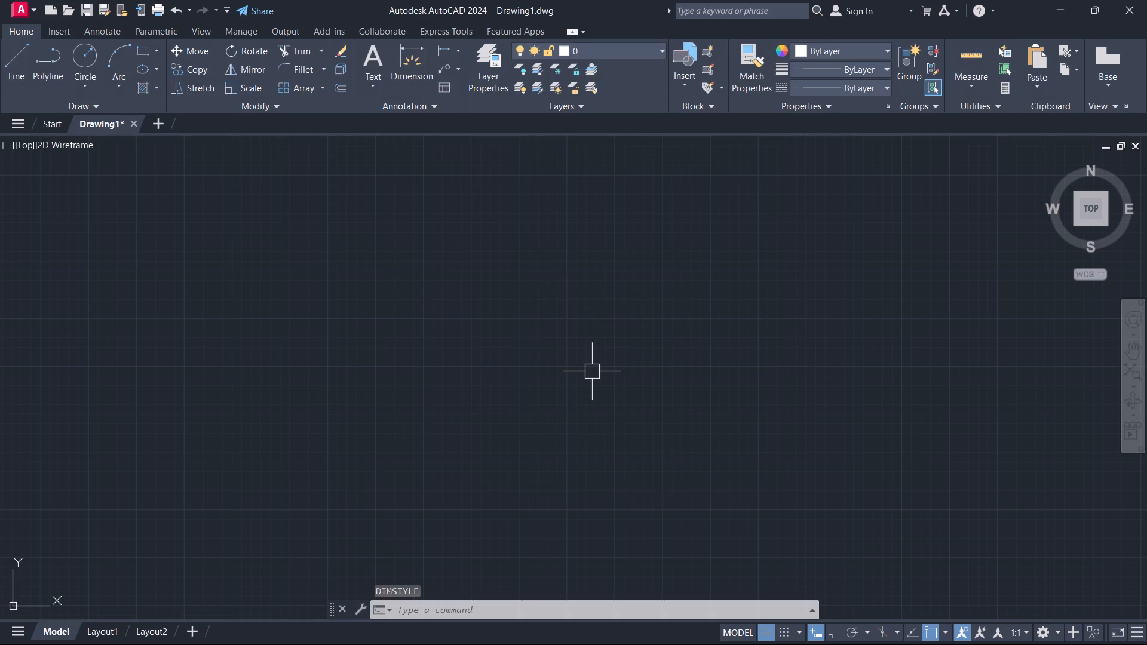
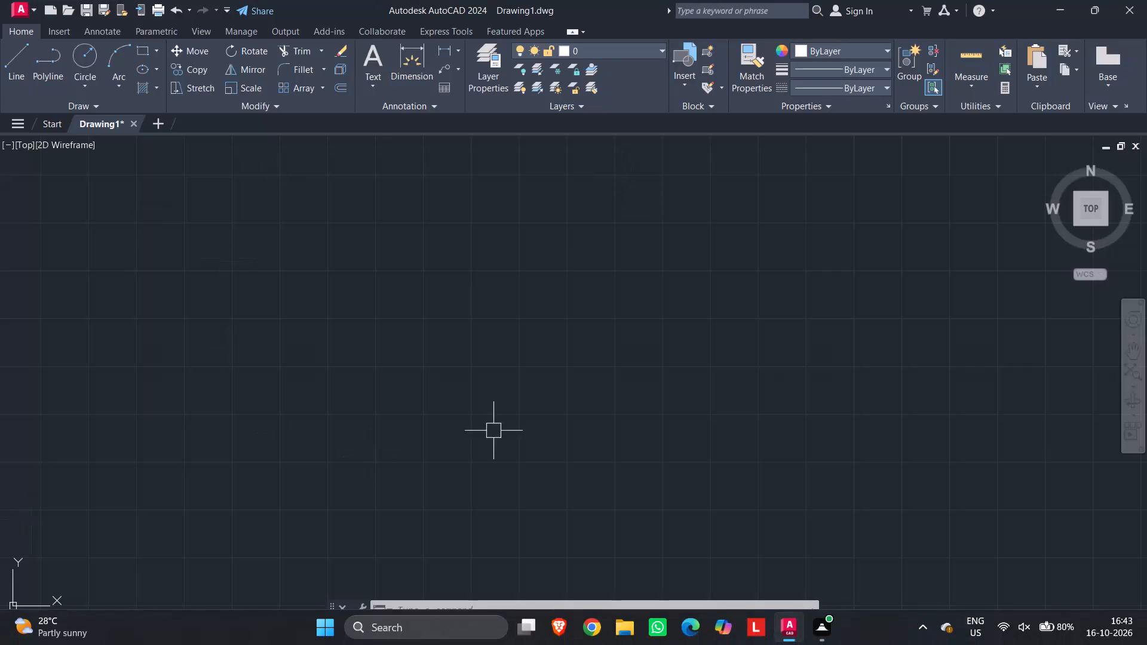
Draw a 6' horizontal line with ortho mode on as the first wall line of the plan.
{"action": "left_click", "coordinate": [551, 384]}
{"action": "left_click", "coordinate": [500, 390]}
{"action": "type", "text": "l"}
{"action": "key", "text": "space"}
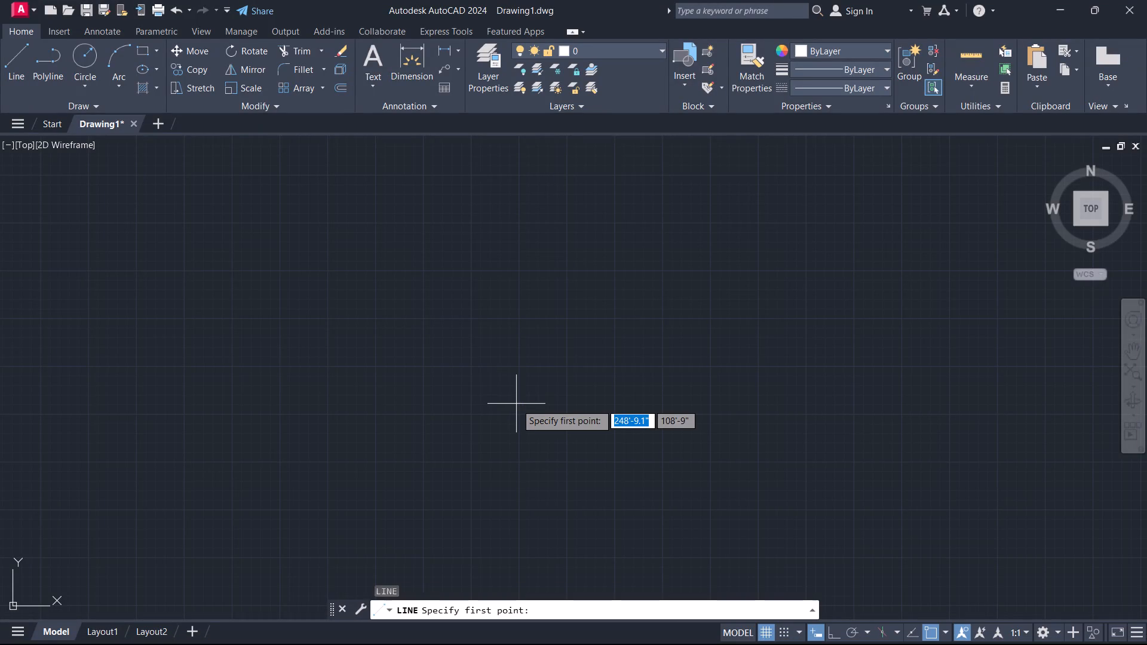
{"action": "scroll", "coordinate": [497, 400], "scroll_direction": "down", "scroll_amount": 2}
{"action": "middle_click_drag", "start_coordinate": [513, 379], "coordinate": [342, 562]}
{"action": "middle_click_drag", "start_coordinate": [389, 418], "coordinate": [463, 385]}
{"action": "scroll", "coordinate": [420, 420], "scroll_direction": "down", "scroll_amount": 1}
{"action": "middle_click_drag", "start_coordinate": [406, 432], "coordinate": [262, 582]}
{"action": "middle_click_drag", "start_coordinate": [410, 500], "coordinate": [196, 628]}
{"action": "middle_click_drag", "start_coordinate": [367, 509], "coordinate": [820, 383]}
{"action": "middle_click_drag", "start_coordinate": [545, 403], "coordinate": [422, 351]}
{"action": "scroll", "coordinate": [422, 391], "scroll_direction": "up", "scroll_amount": 1}
{"action": "middle_click_drag", "start_coordinate": [422, 392], "coordinate": [219, 416]}
{"action": "left_click", "coordinate": [380, 204]}
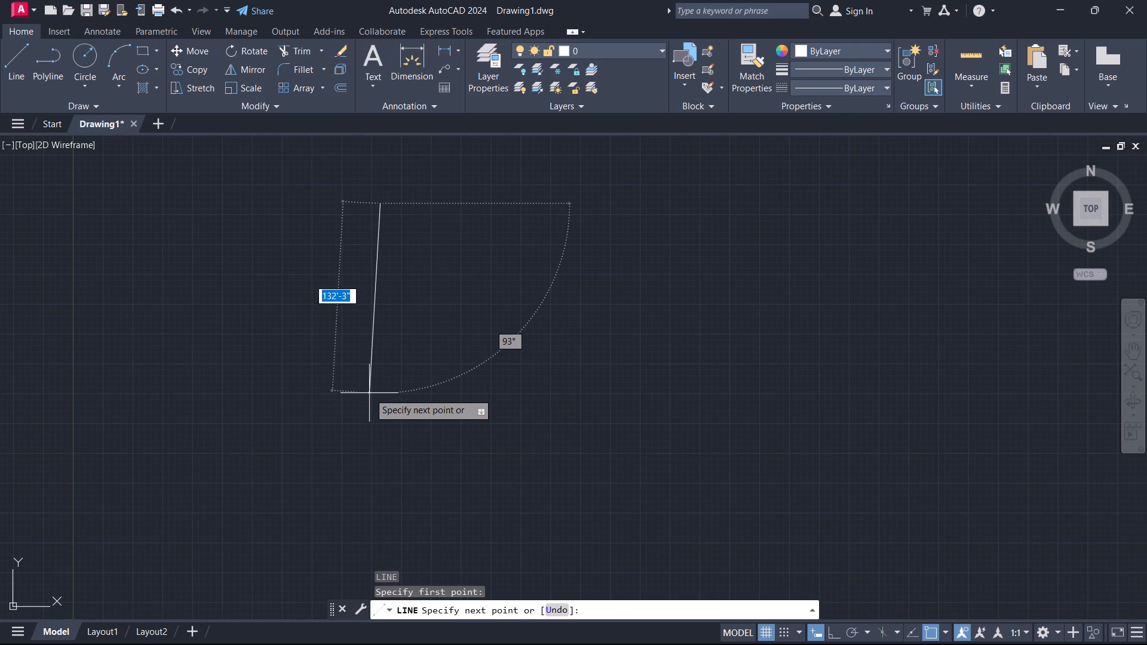
{"action": "key", "text": "F9"}
{"action": "key", "text": "F3"}
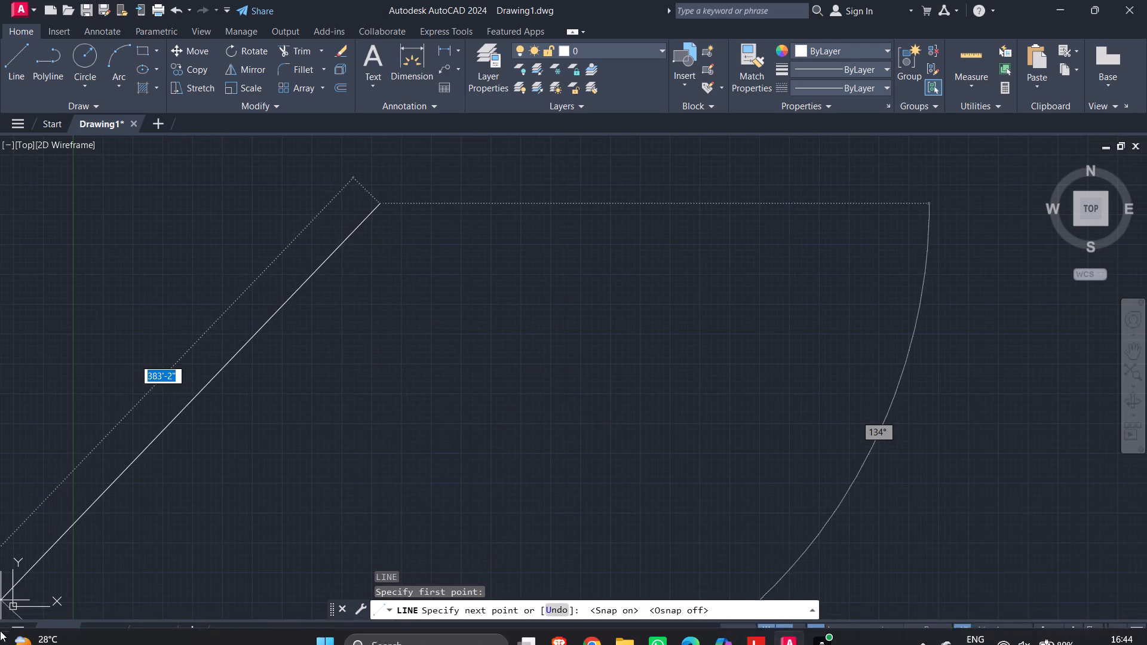
{"action": "middle_click_drag", "start_coordinate": [385, 358], "coordinate": [205, 552]}
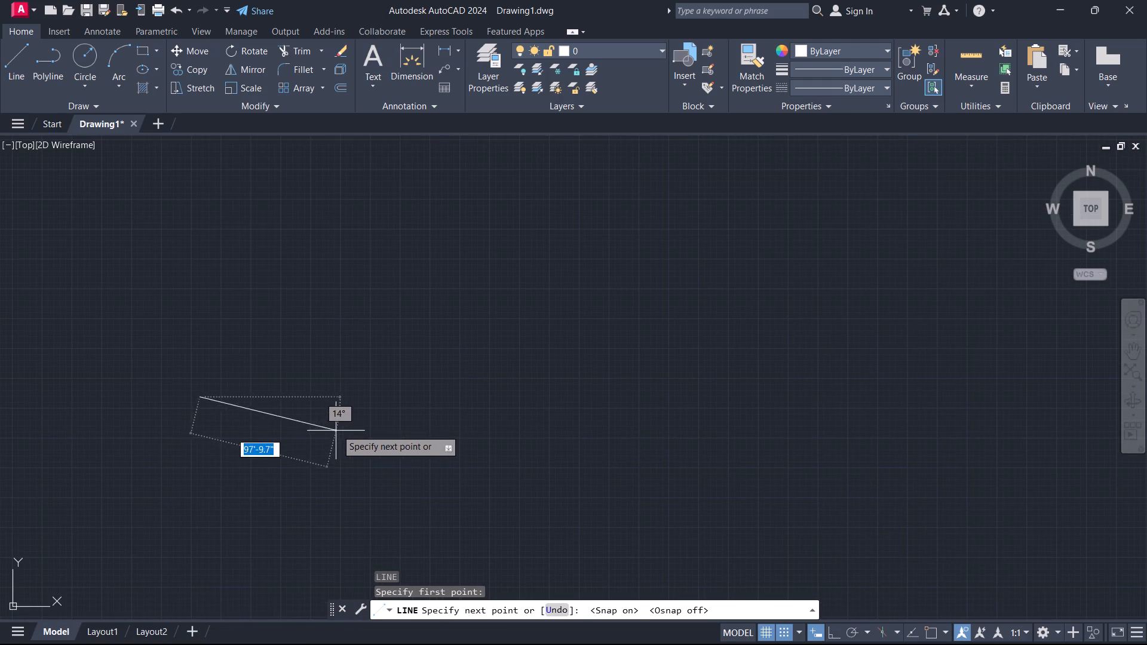
{"action": "middle_click_drag", "start_coordinate": [337, 428], "coordinate": [433, 377]}
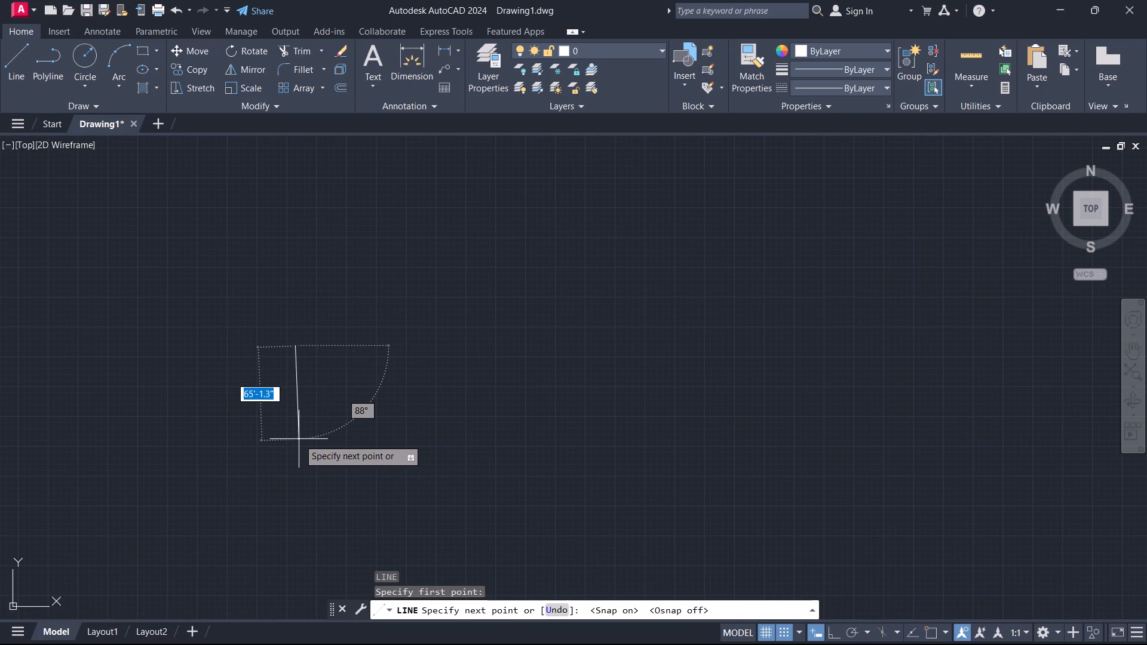
{"action": "key", "text": "F8"}
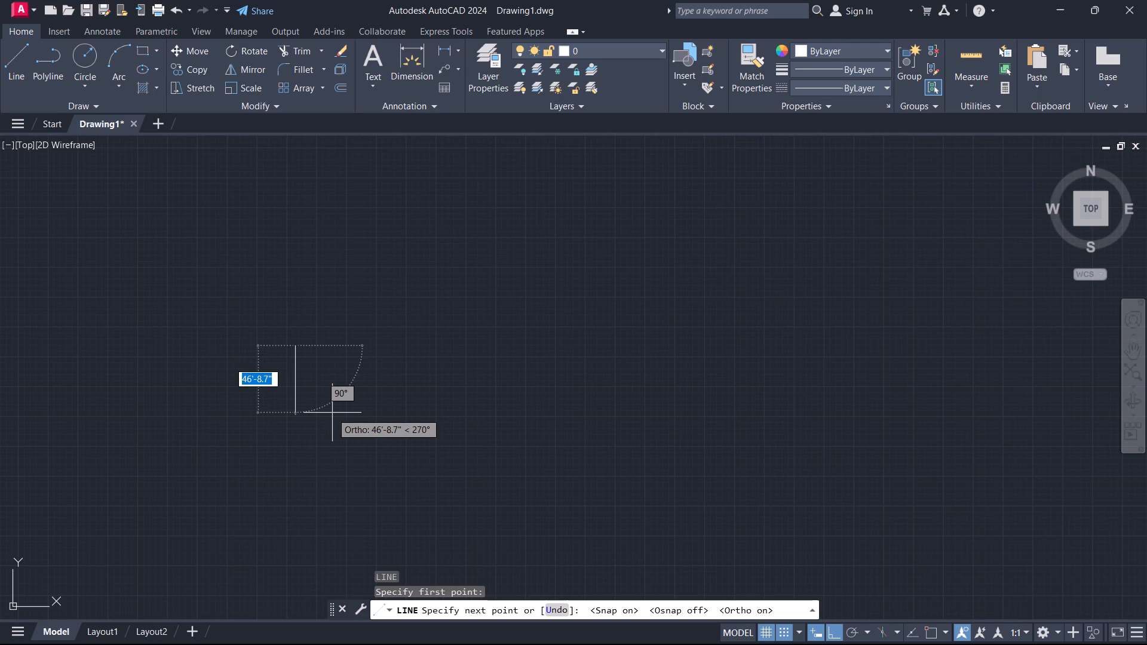
{"action": "type", "text": "6'"}
{"action": "key", "text": "Return"}
{"action": "key", "text": "Escape"}
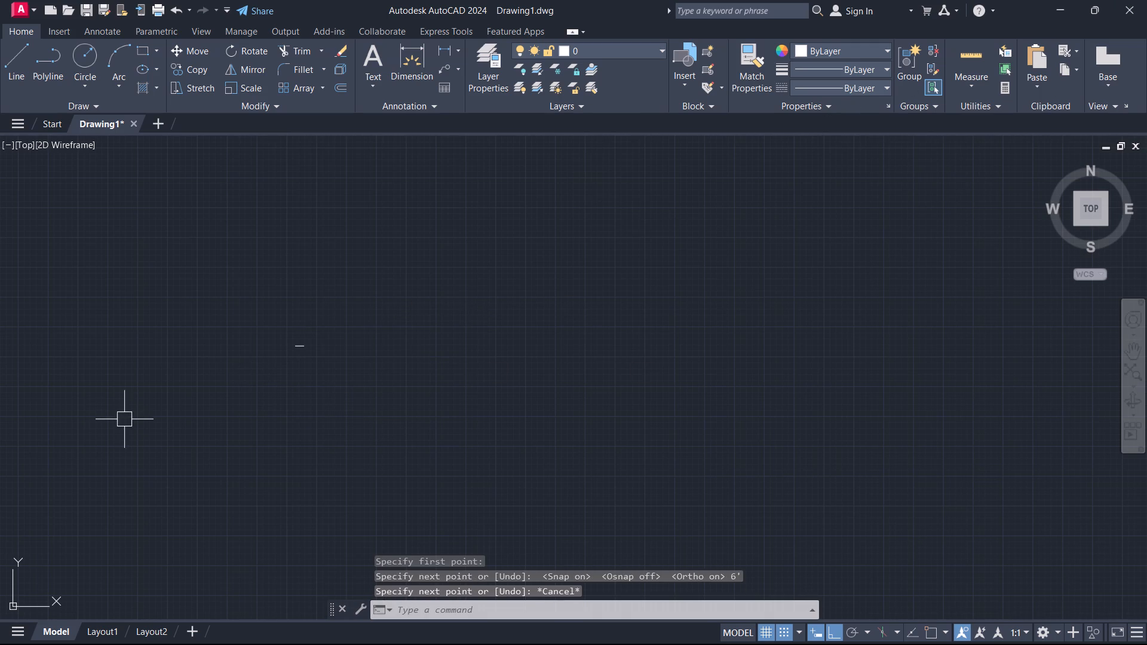
Offset the horizontal line 8' downward to make the room's bottom wall line.
{"action": "scroll", "coordinate": [124, 419], "scroll_direction": "up", "scroll_amount": 1}
{"action": "scroll", "coordinate": [366, 325], "scroll_direction": "up", "scroll_amount": 1}
{"action": "scroll", "coordinate": [454, 272], "scroll_direction": "up", "scroll_amount": 2}
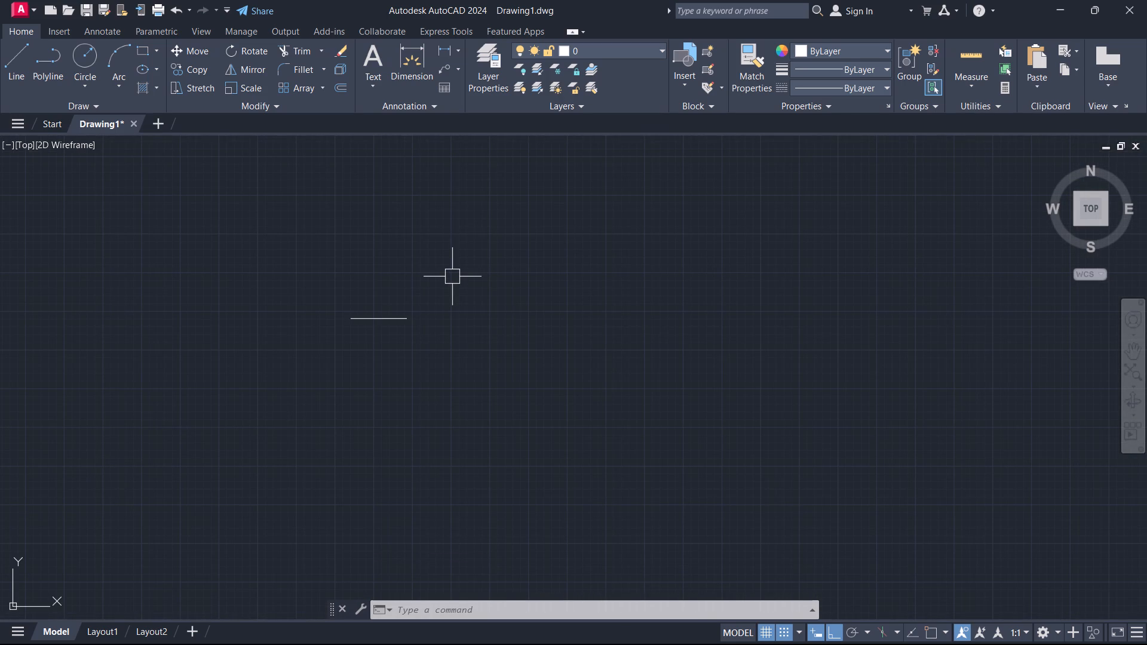
{"action": "type", "text": "o"}
{"action": "key", "text": "space"}
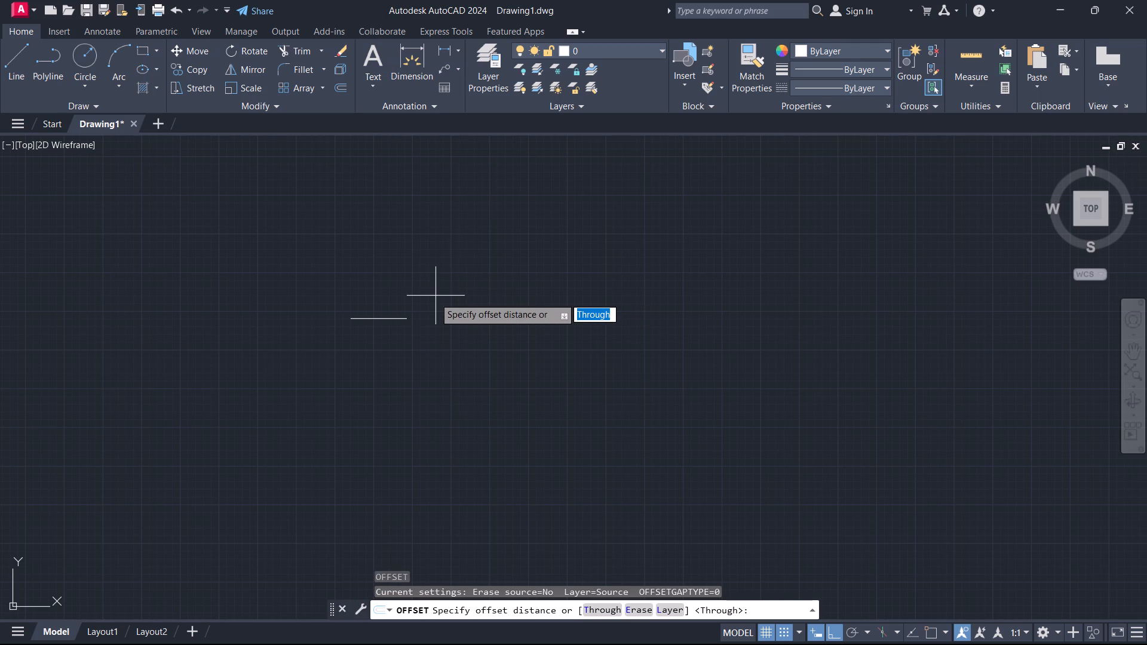
{"action": "type", "text": "8'"}
{"action": "key", "text": "Return"}
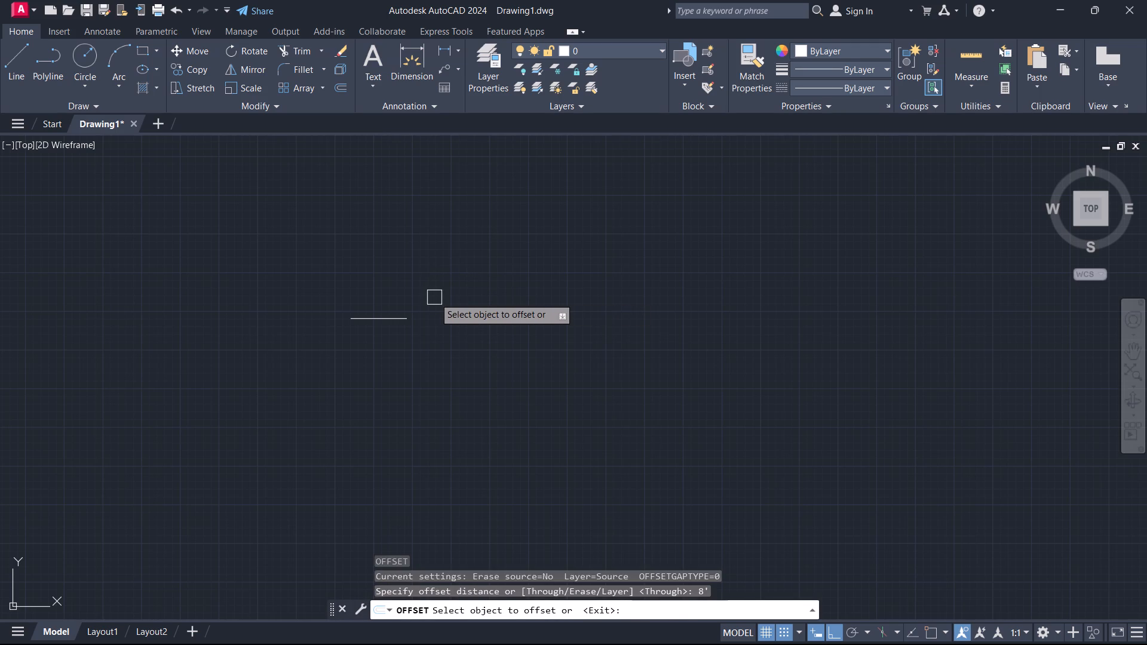
{"action": "scroll", "coordinate": [403, 334], "scroll_direction": "up", "scroll_amount": 2}
{"action": "left_click", "coordinate": [373, 309]}
{"action": "left_click", "coordinate": [355, 384]}
{"action": "key", "text": "Escape"}
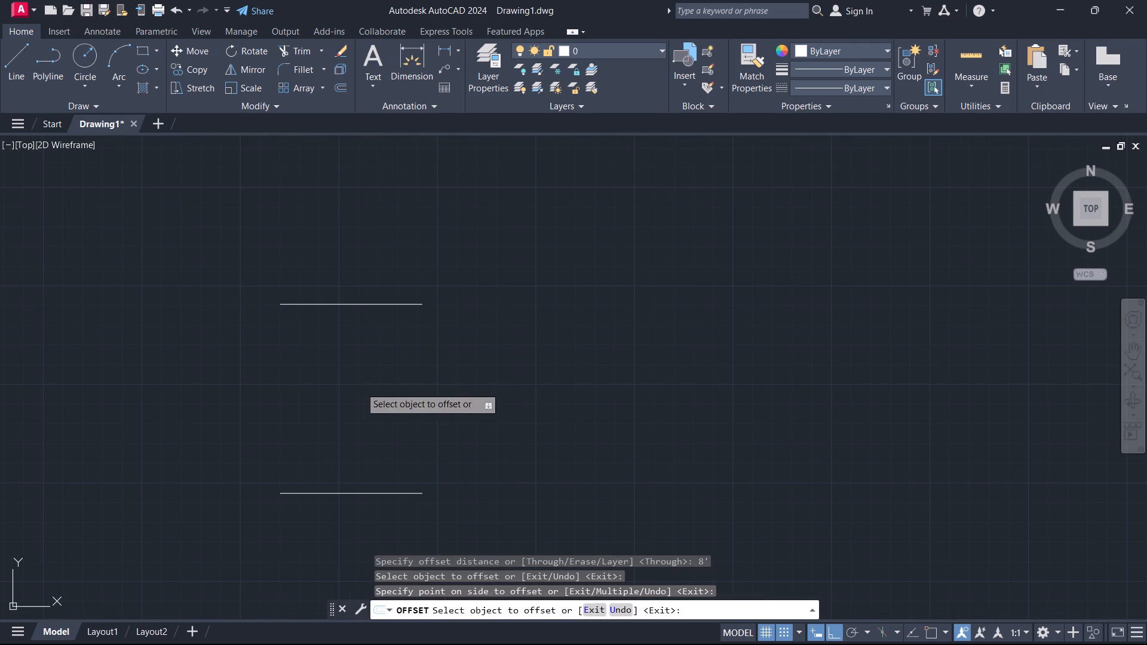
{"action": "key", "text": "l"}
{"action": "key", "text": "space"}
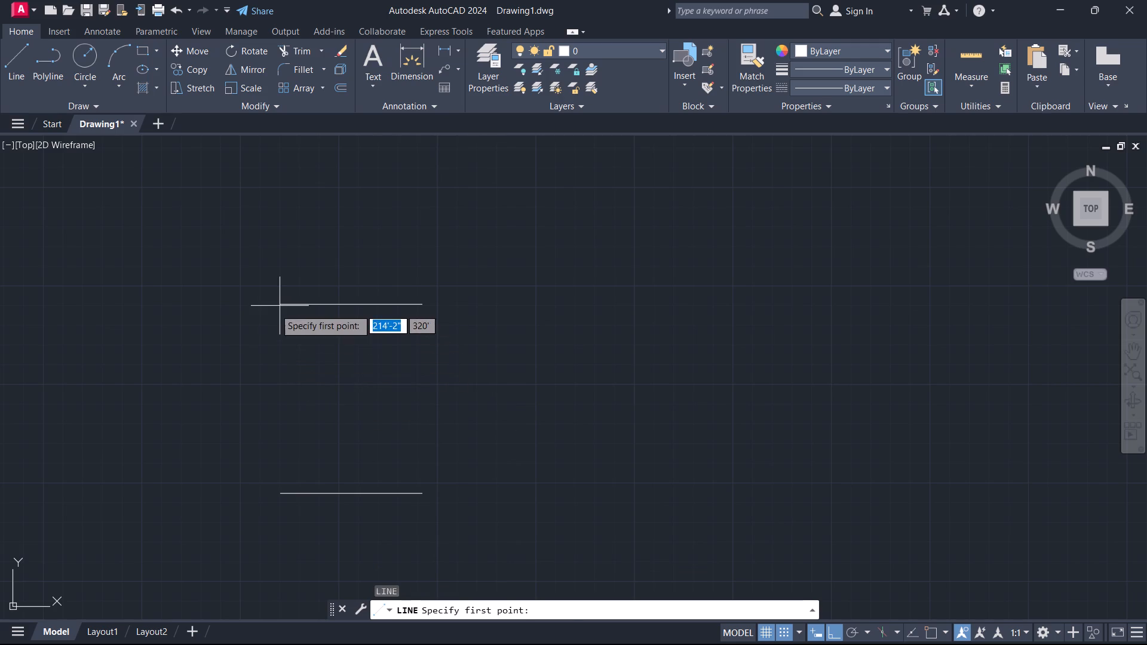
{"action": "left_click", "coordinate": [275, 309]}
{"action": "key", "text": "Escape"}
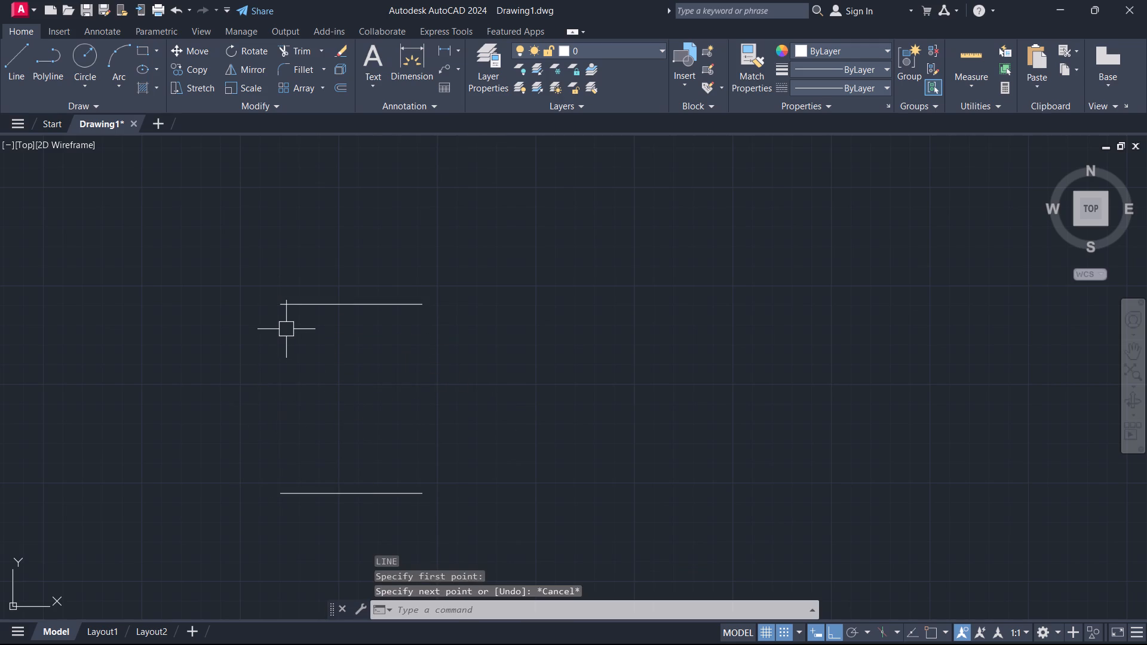
Turn off grid snap.
{"action": "key", "text": "F9"}
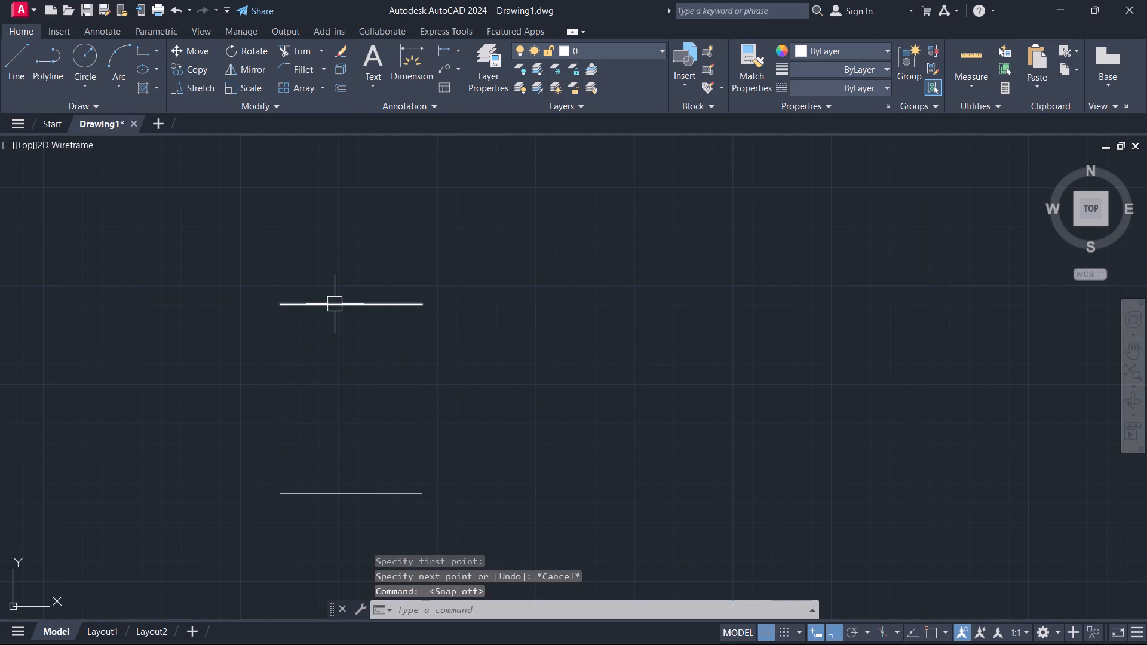
{"action": "left_click", "coordinate": [337, 303]}
{"action": "key", "text": "Escape"}
Turn on object snap and measure the length of the upper horizontal line.
{"action": "key", "text": "d"}
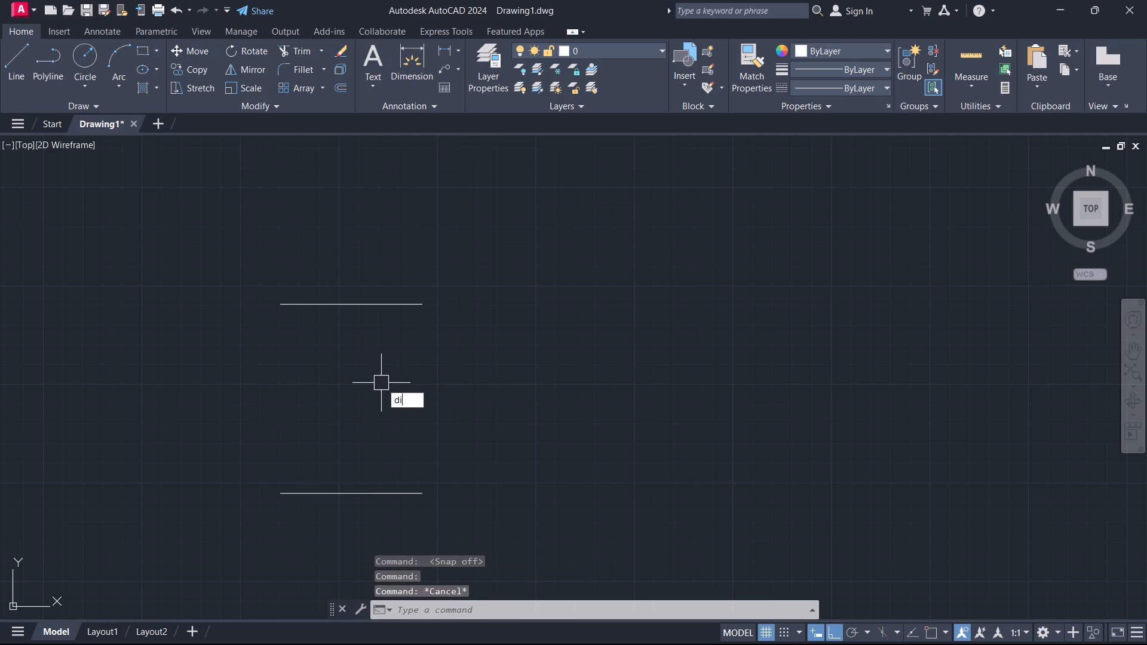
{"action": "key", "text": "i"}
{"action": "key", "text": "space"}
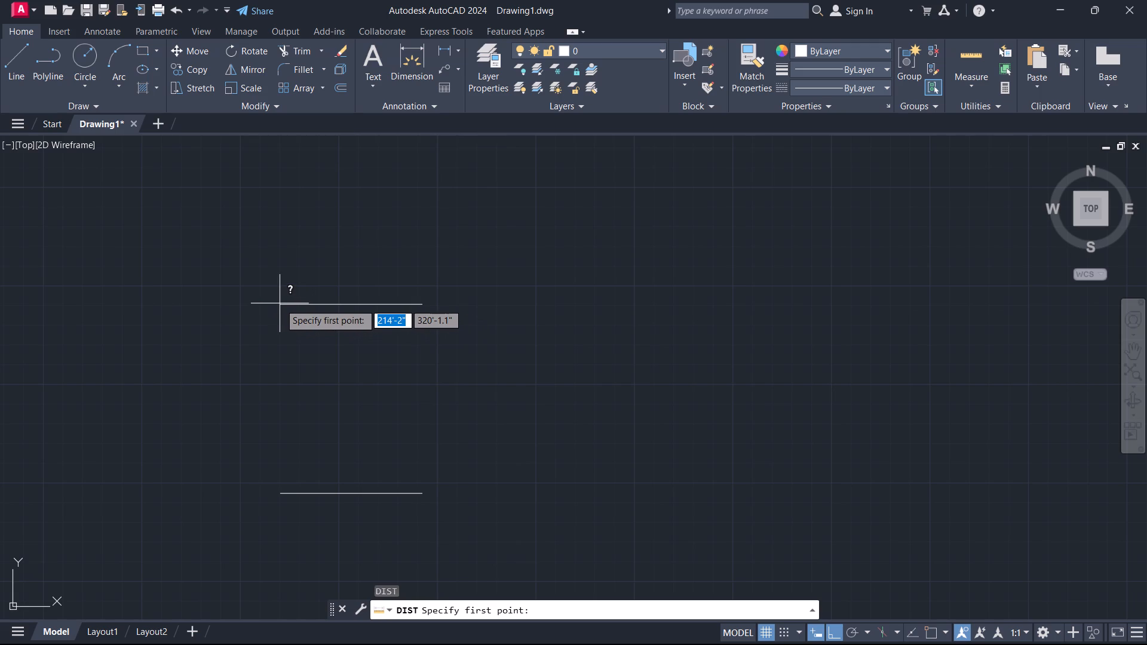
{"action": "key", "text": "F3"}
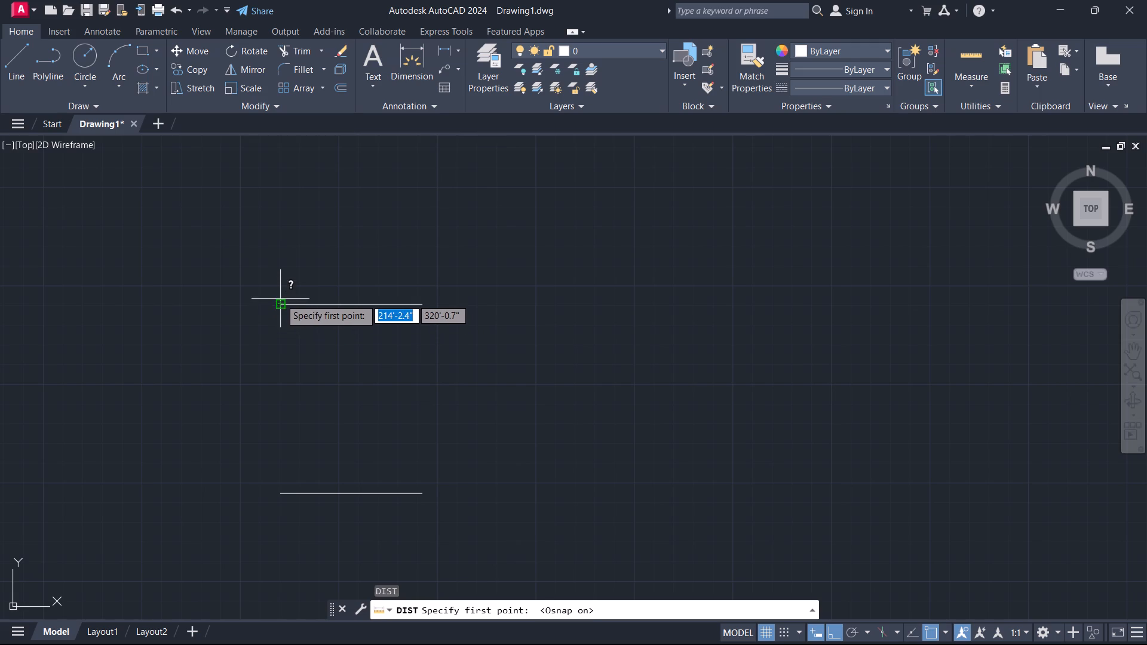
{"action": "left_click", "coordinate": [280, 299]}
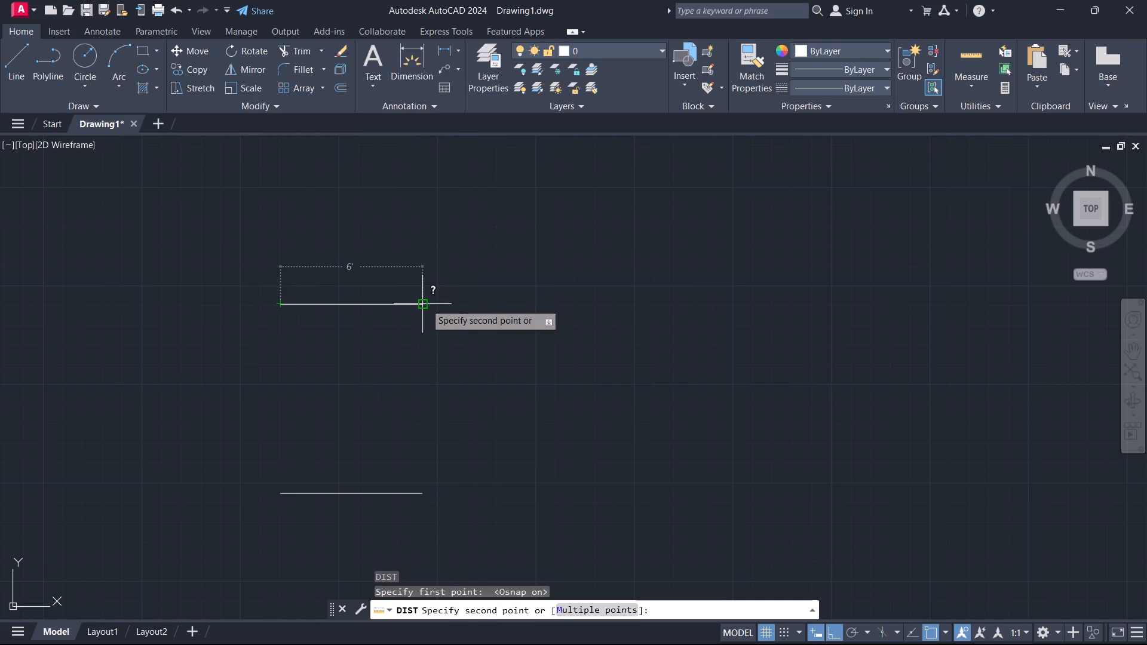
{"action": "key", "text": "Escape"}
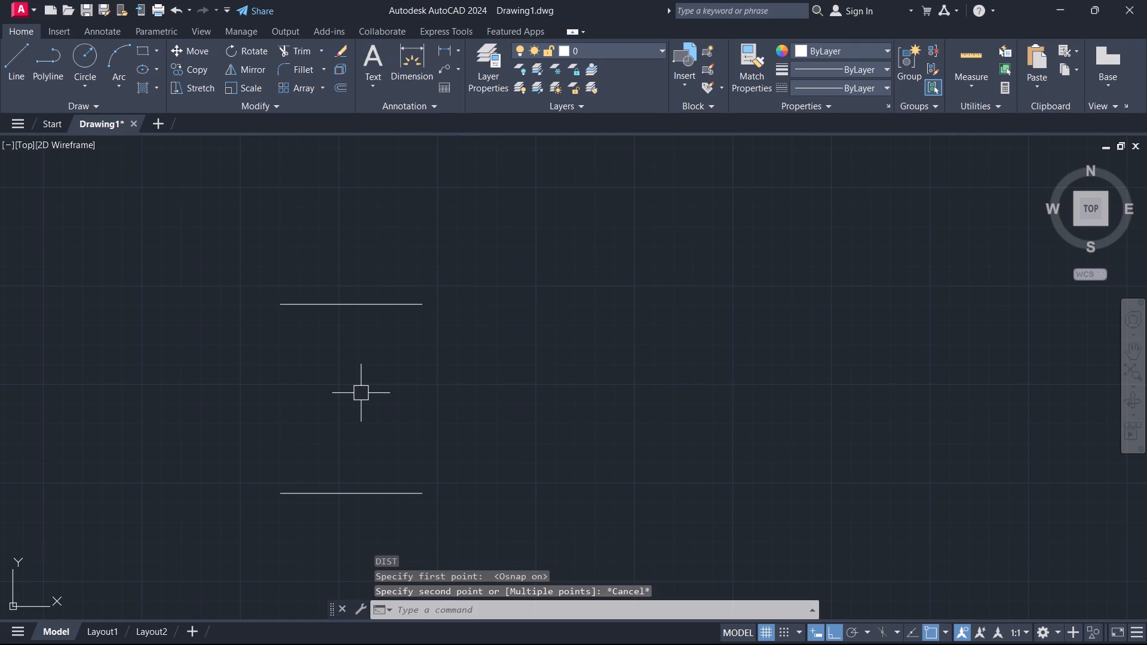
Draw a vertical line joining the left endpoints of the upper and lower horizontal lines.
{"action": "type", "text": "l"}
{"action": "key", "text": "space"}
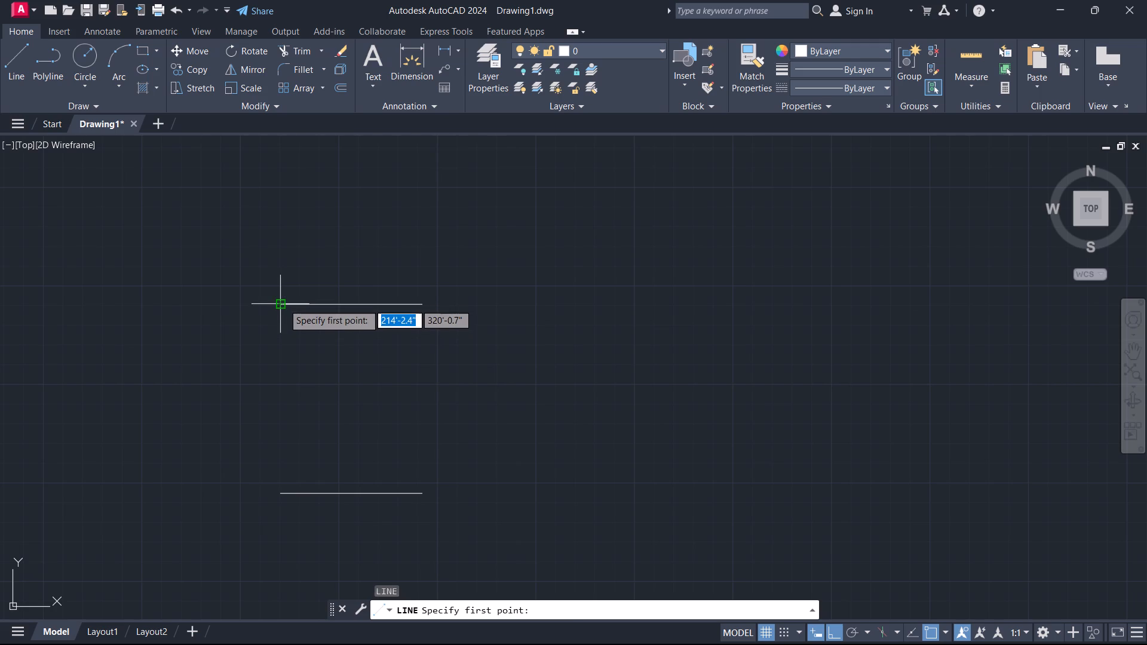
{"action": "left_click_drag", "start_coordinate": [283, 304], "coordinate": [283, 311]}
{"action": "left_click", "coordinate": [280, 495]}
{"action": "key", "text": "Escape"}
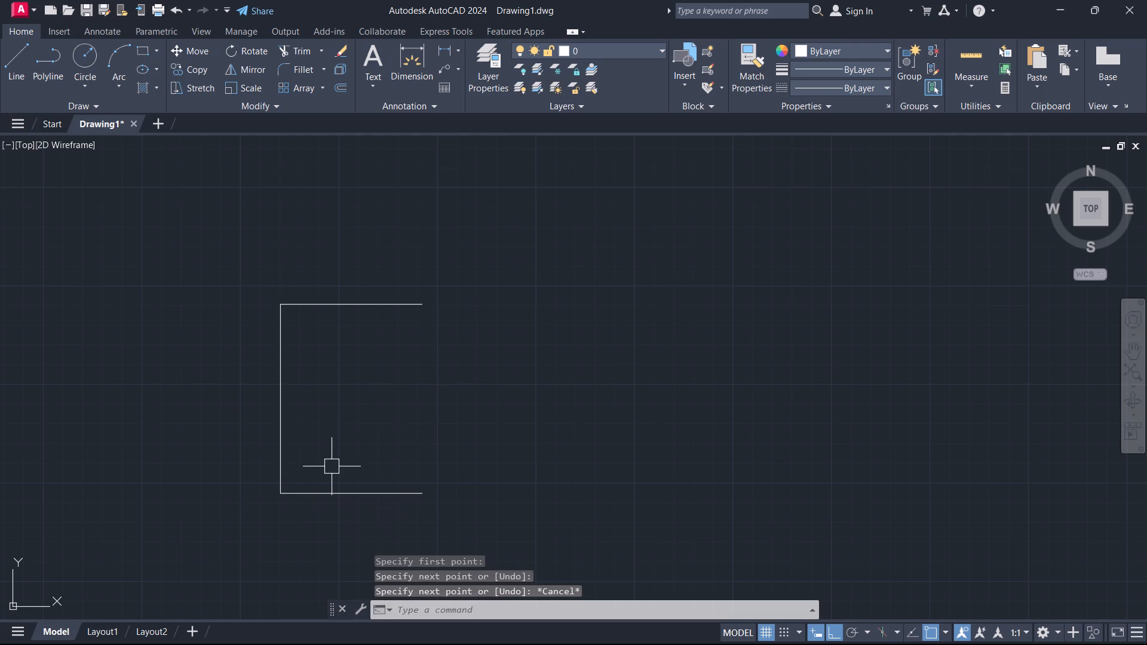
Offset the left vertical line and the top horizontal line 9" outward to form the wall thickness.
{"action": "type", "text": "o"}
{"action": "key", "text": "space"}
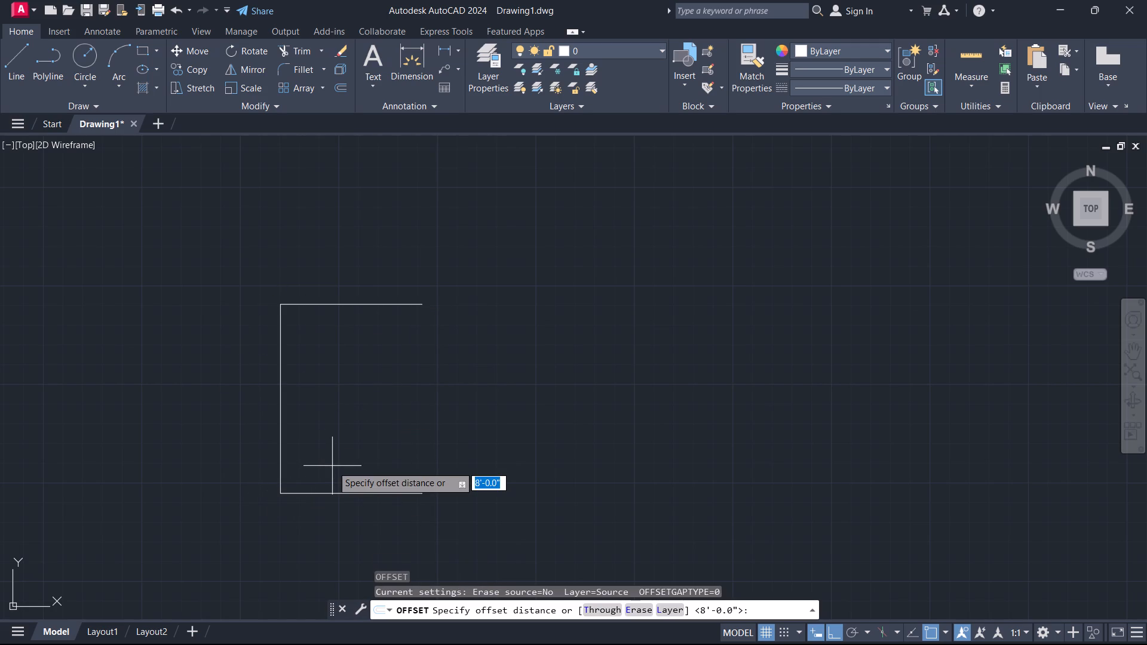
{"action": "key", "text": "9"}
{"action": "key", "text": "Return"}
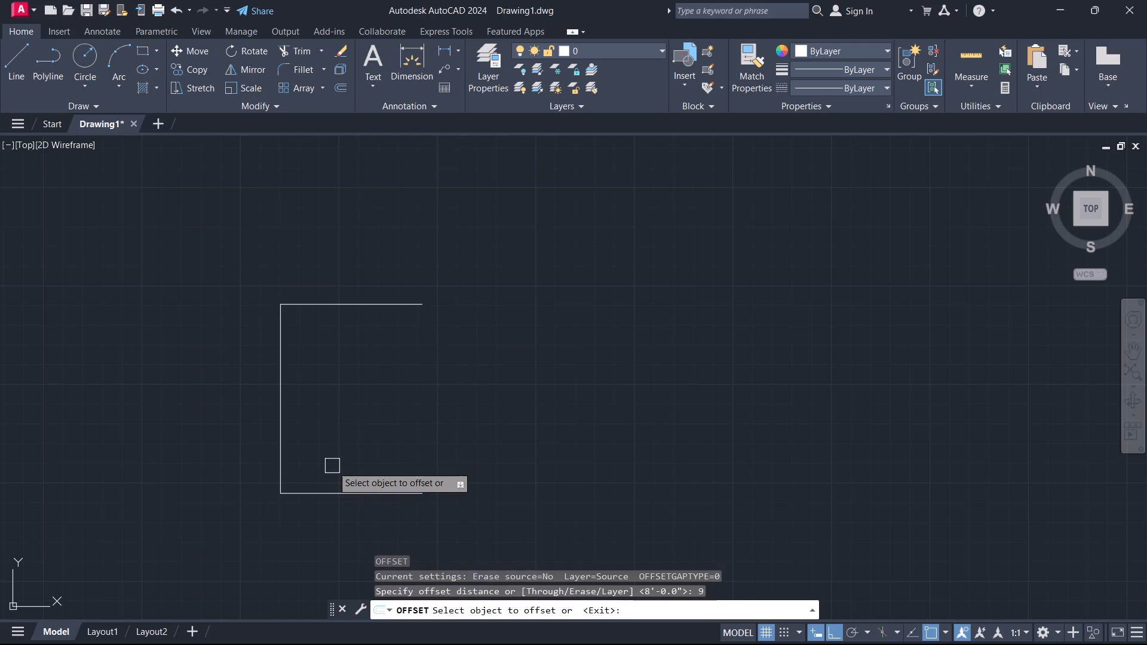
{"action": "left_click", "coordinate": [288, 441]}
{"action": "left_click", "coordinate": [265, 444]}
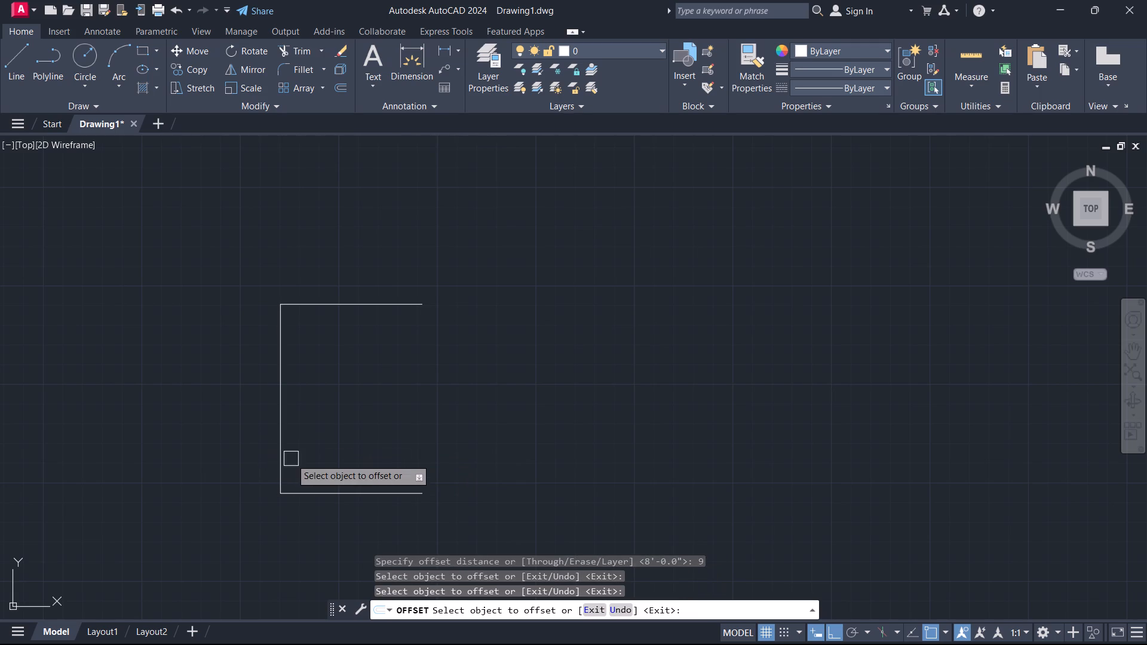
{"action": "left_click", "coordinate": [282, 456]}
{"action": "left_click", "coordinate": [244, 444]}
{"action": "left_click", "coordinate": [381, 305]}
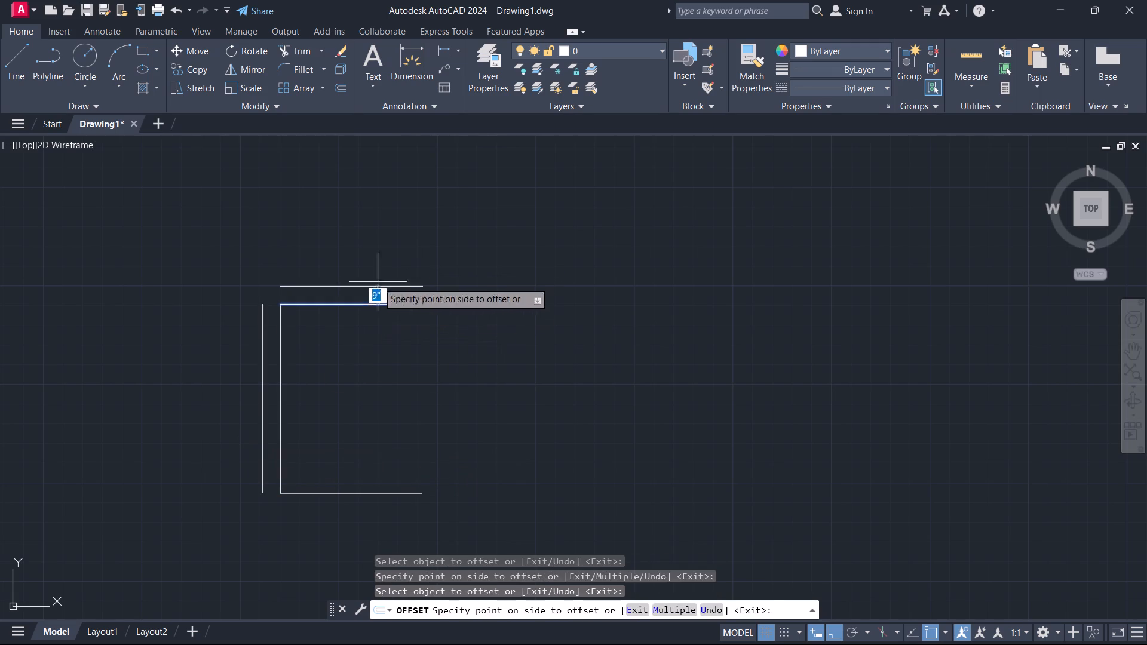
{"action": "left_click", "coordinate": [378, 282]}
{"action": "key", "text": "Escape"}
Fillet the outer left and outer top wall lines so they meet in a sharp corner.
{"action": "type", "text": "f"}
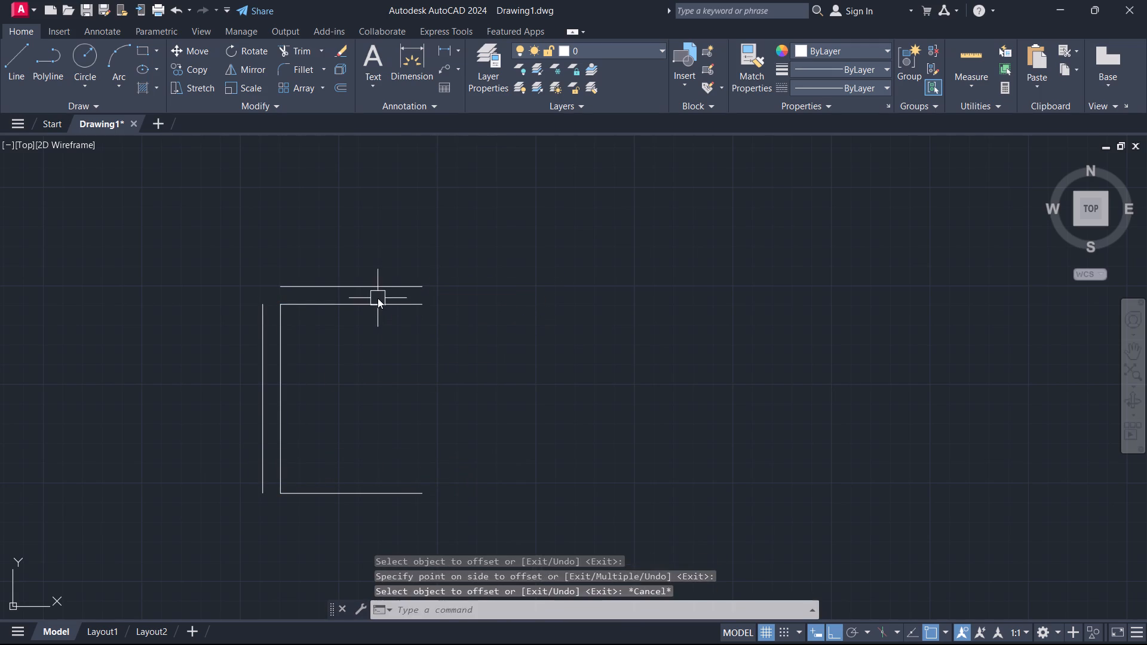
{"action": "key", "text": "space"}
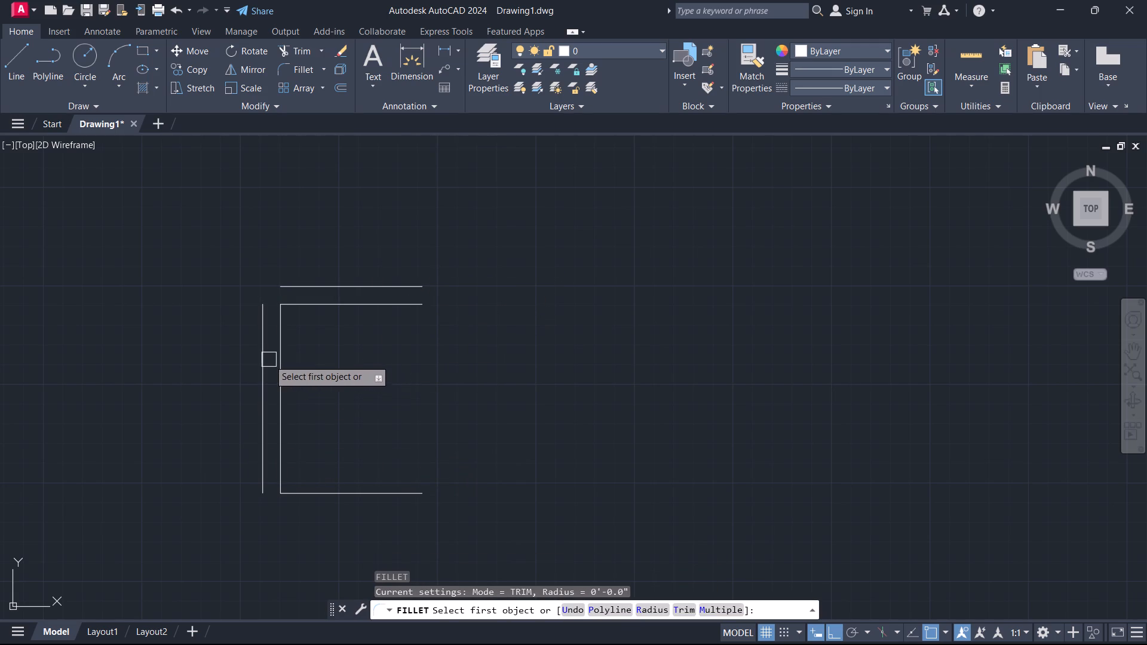
{"action": "left_click", "coordinate": [263, 357]}
{"action": "left_click", "coordinate": [288, 287]}
{"action": "key", "text": "Escape"}
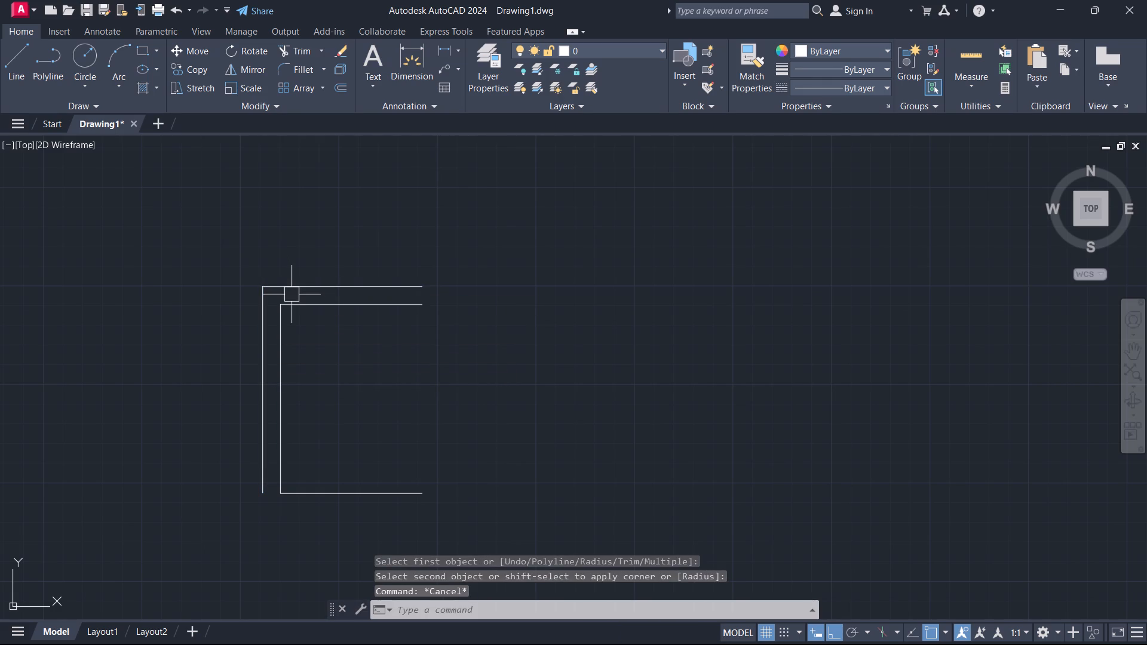
Offset the inner left wall line 6' to the right to close the room's inner rectangle.
{"action": "type", "text": "o"}
{"action": "key", "text": "space"}
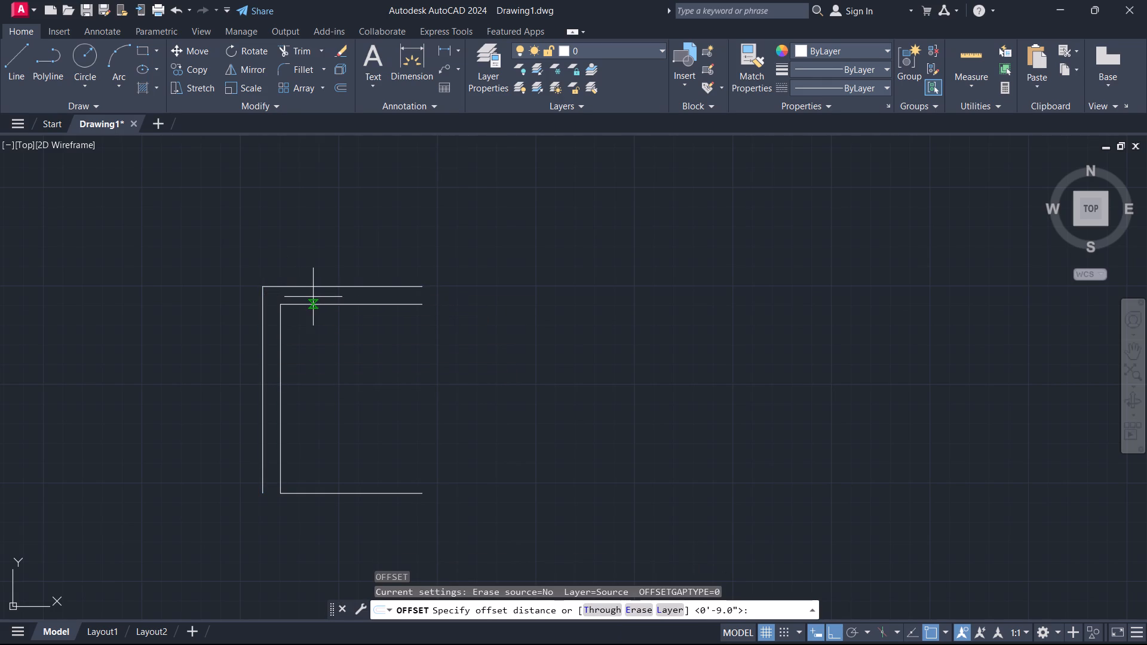
{"action": "type", "text": "6'"}
{"action": "key", "text": "Return"}
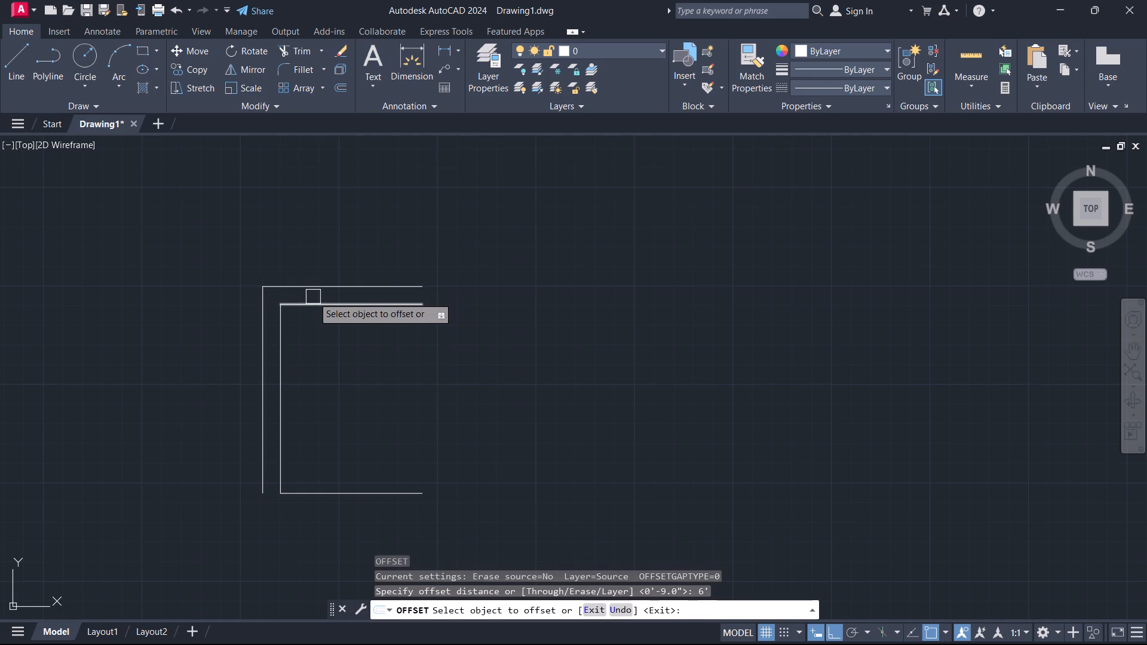
{"action": "left_click_drag", "start_coordinate": [286, 351], "coordinate": [288, 357]}
{"action": "left_click", "coordinate": [314, 362]}
{"action": "key", "text": "Escape"}
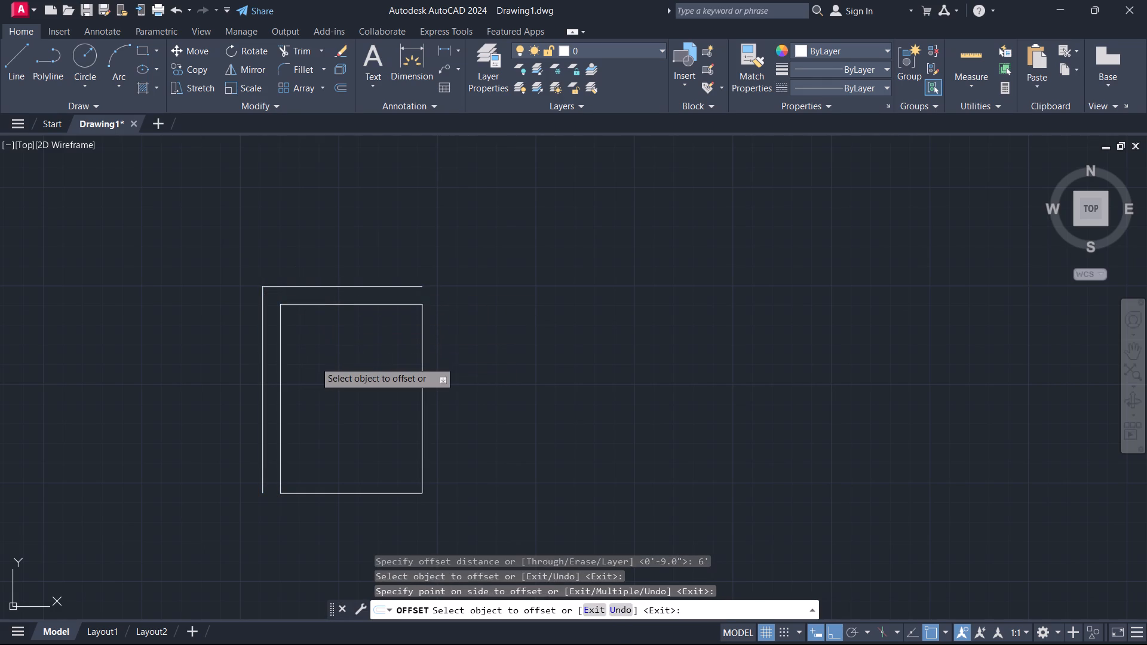
Offset the room's inner right wall line 9" outward to form the right wall's thickness.
{"action": "type", "text": "o"}
{"action": "key", "text": "space"}
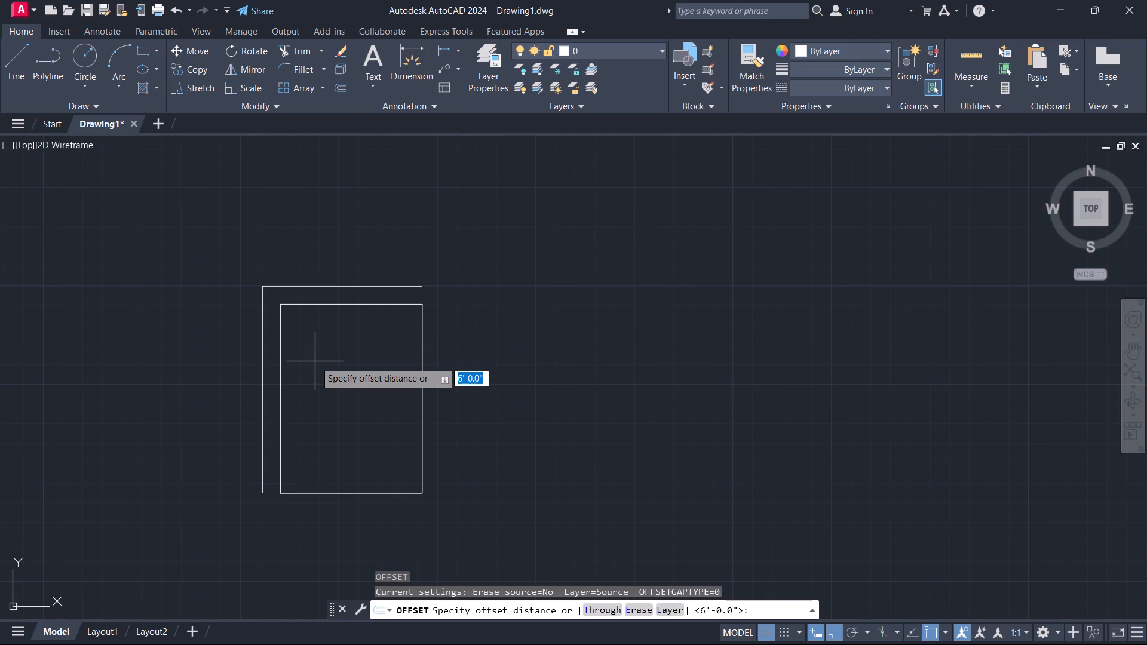
{"action": "key", "text": "9"}
{"action": "key", "text": "Return"}
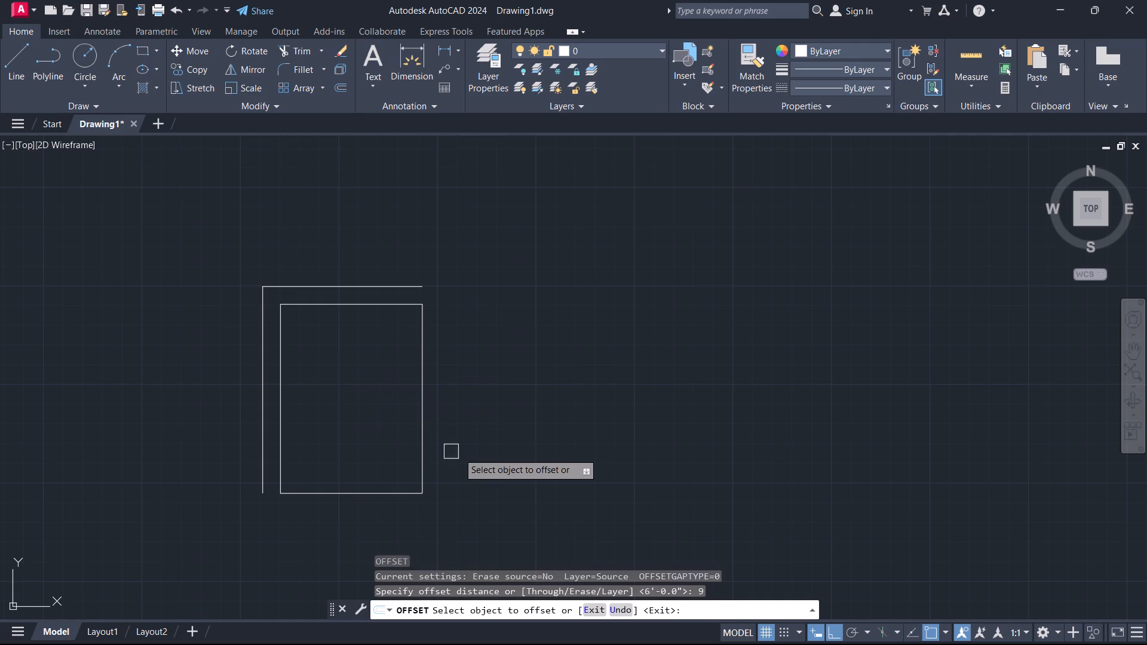
{"action": "left_click", "coordinate": [425, 388]}
{"action": "left_click", "coordinate": [487, 407]}
{"action": "key", "text": "Escape"}
Offset the first room's outer right wall line 6'3" to the right to set the second room's width.
{"action": "type", "text": "o"}
{"action": "key", "text": "space"}
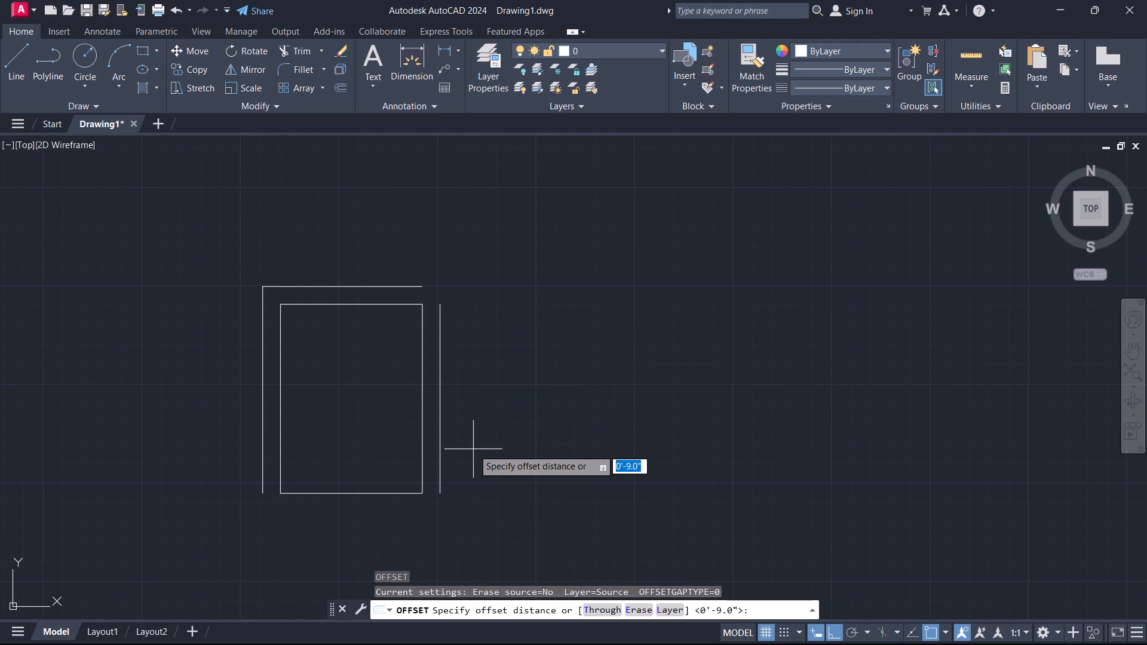
{"action": "type", "text": "6'3"}
{"action": "key", "text": "Return"}
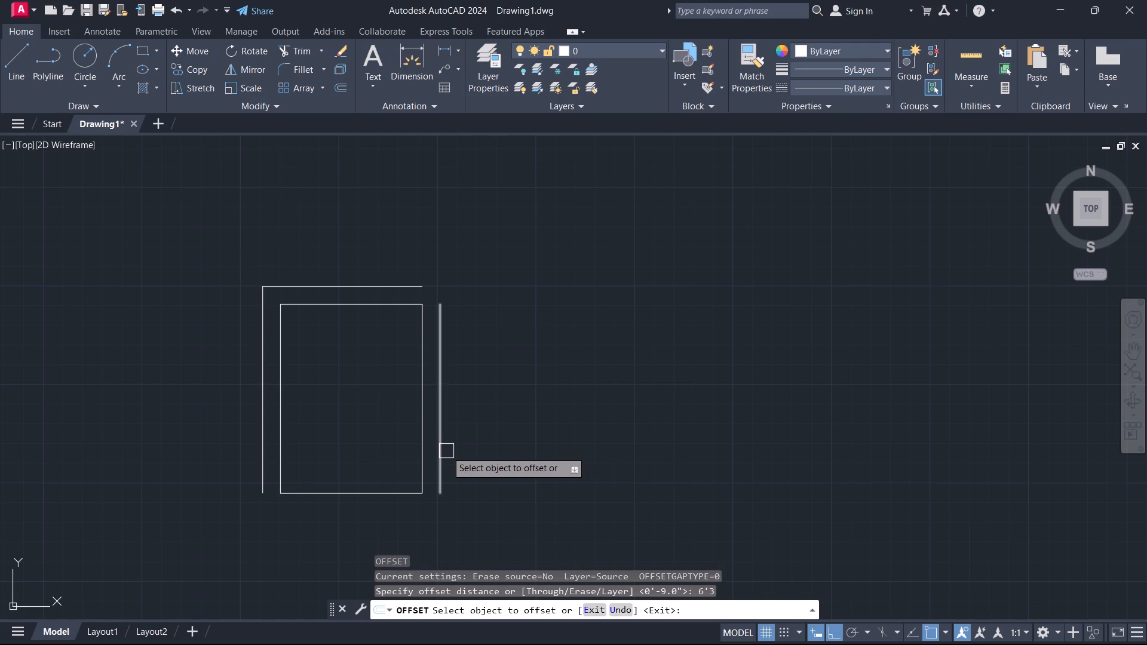
{"action": "left_click", "coordinate": [446, 451]}
{"action": "left_click", "coordinate": [502, 439]}
{"action": "key", "text": "Escape"}
{"action": "key", "text": "space"}
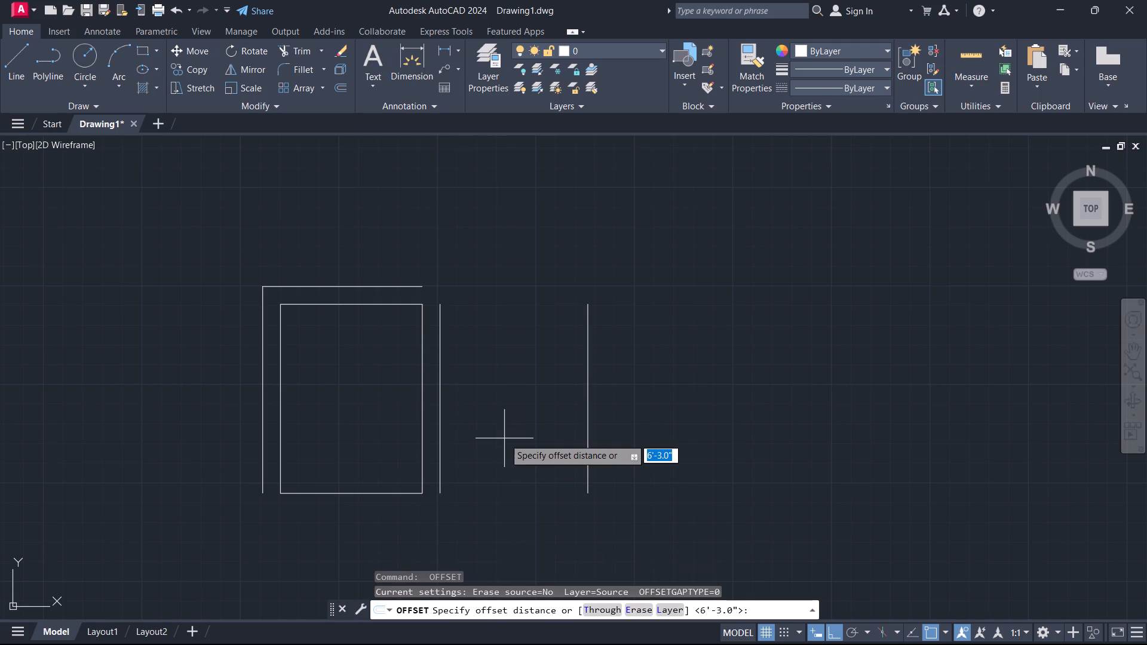
{"action": "key", "text": "Escape"}
Draw a horizontal line joining the top ends of the second room's two vertical wall lines.
{"action": "type", "text": "l"}
{"action": "key", "text": "space"}
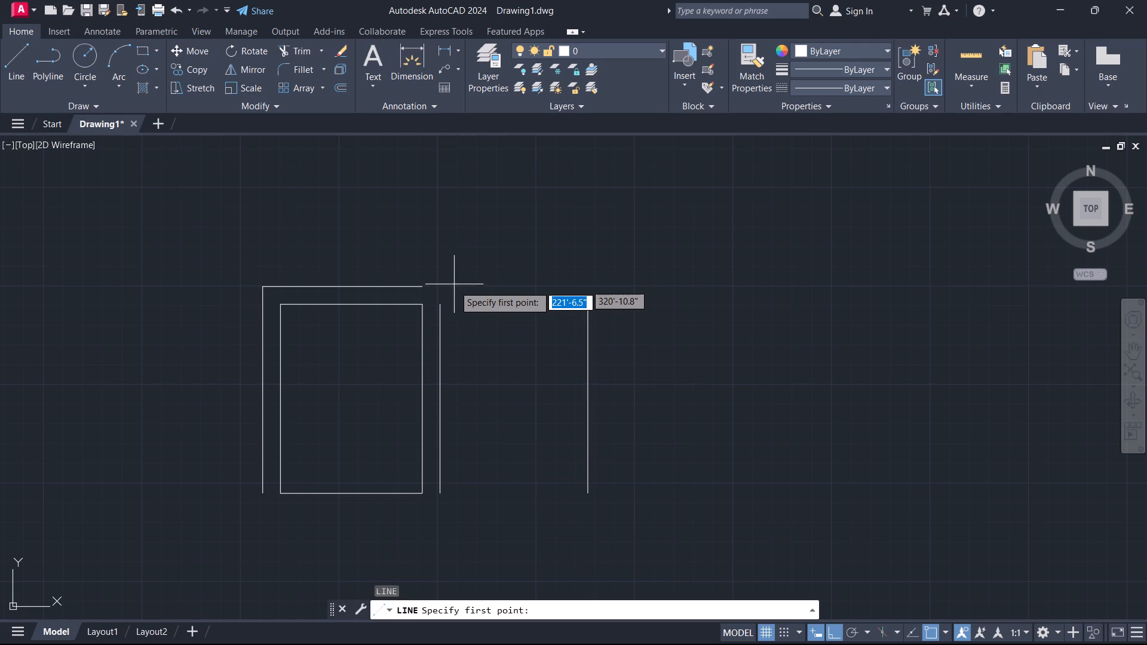
{"action": "left_click", "coordinate": [444, 305]}
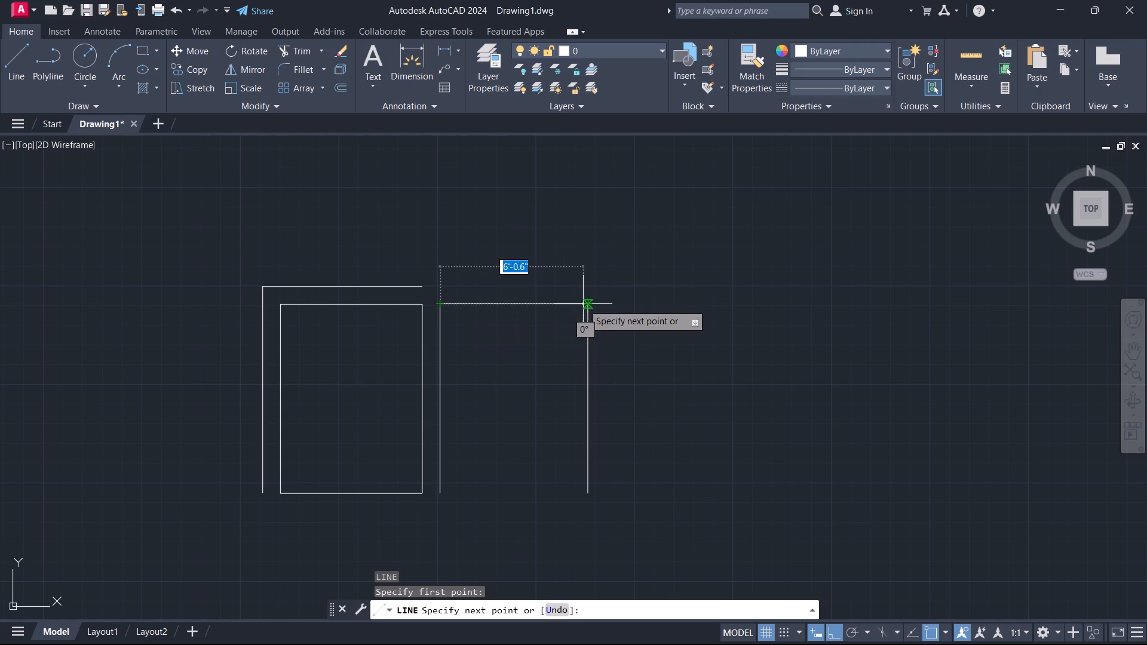
{"action": "left_click", "coordinate": [583, 304]}
{"action": "key", "text": "Escape"}
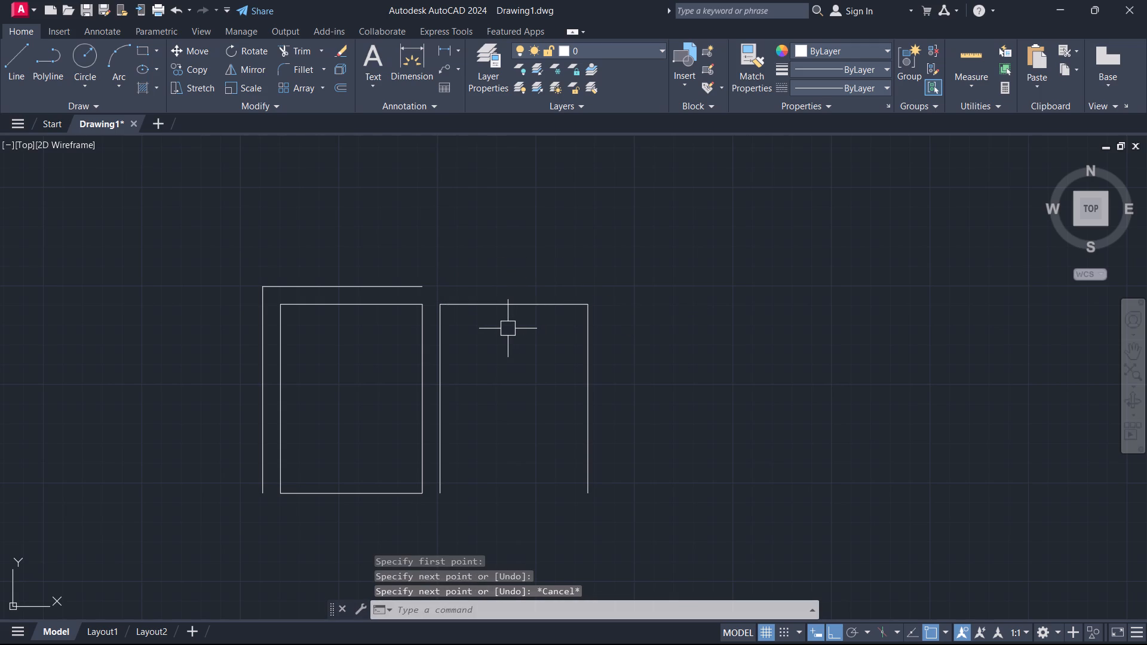
Offset the second room's inner right wall line 9" outward to form the wall thickness.
{"action": "type", "text": "o"}
{"action": "key", "text": "space"}
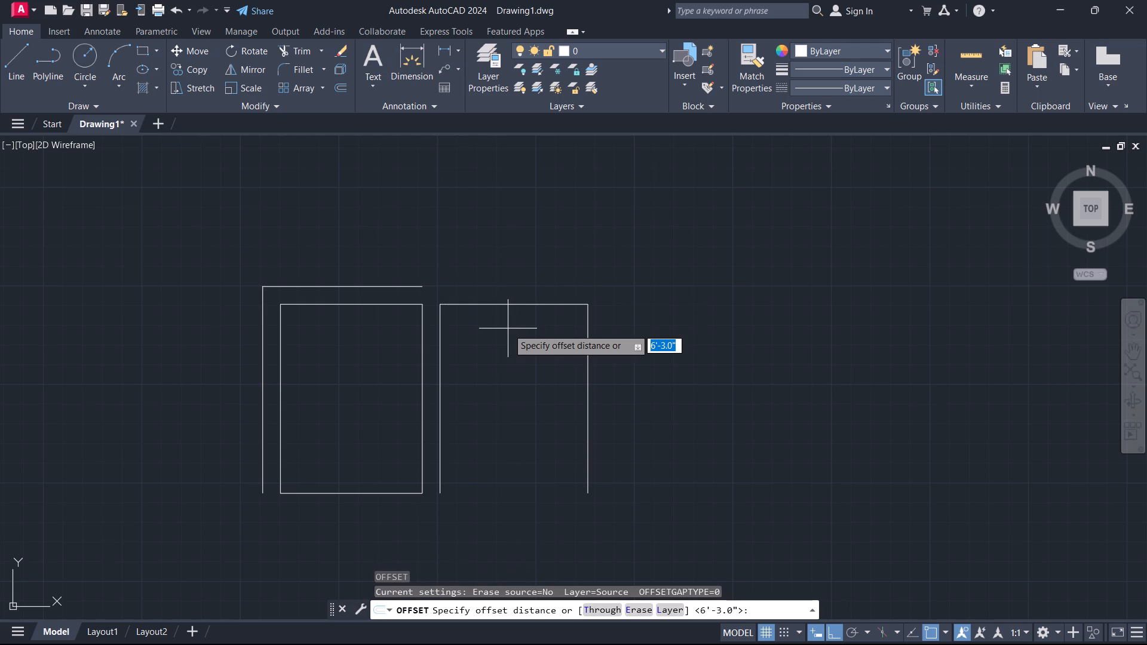
{"action": "key", "text": "9"}
{"action": "key", "text": "Return"}
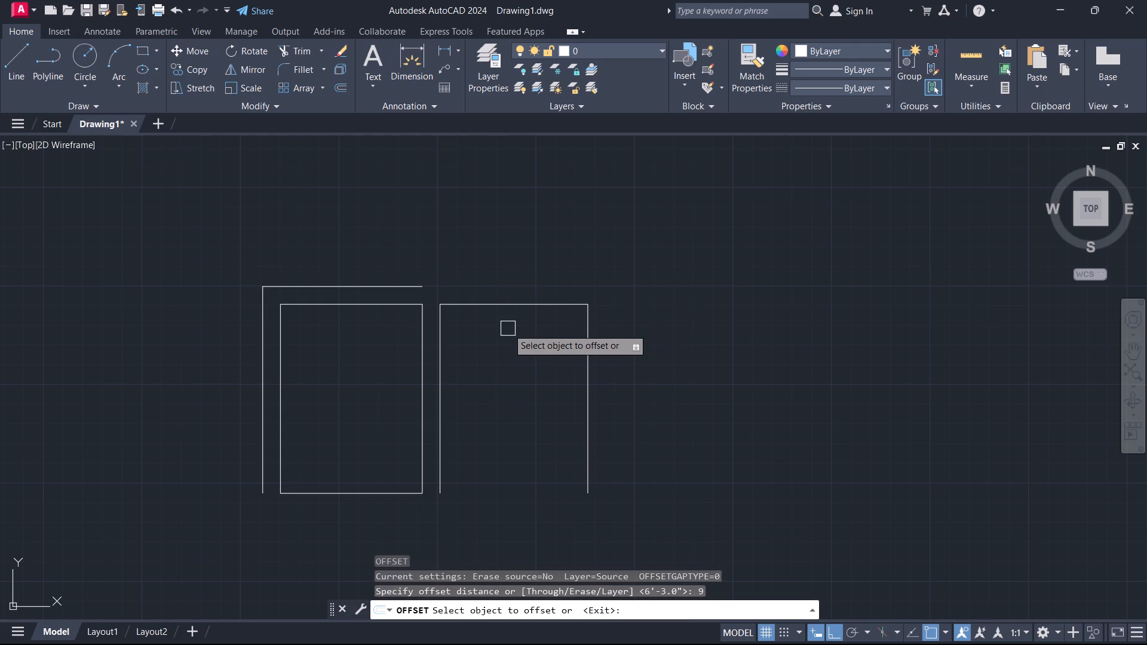
{"action": "left_click", "coordinate": [590, 423]}
{"action": "left_click", "coordinate": [788, 374]}
{"action": "key", "text": "Escape"}
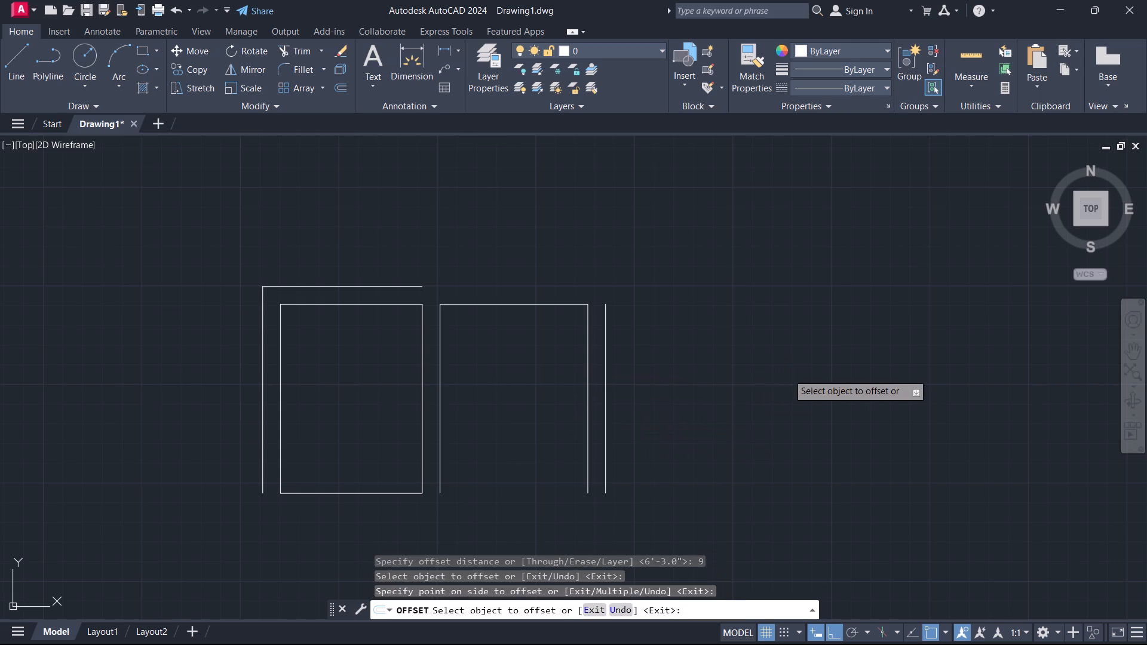
Fillet the second room's outer right wall line with the outer top wall line to form a sharp corner.
{"action": "type", "text": "f"}
{"action": "key", "text": "space"}
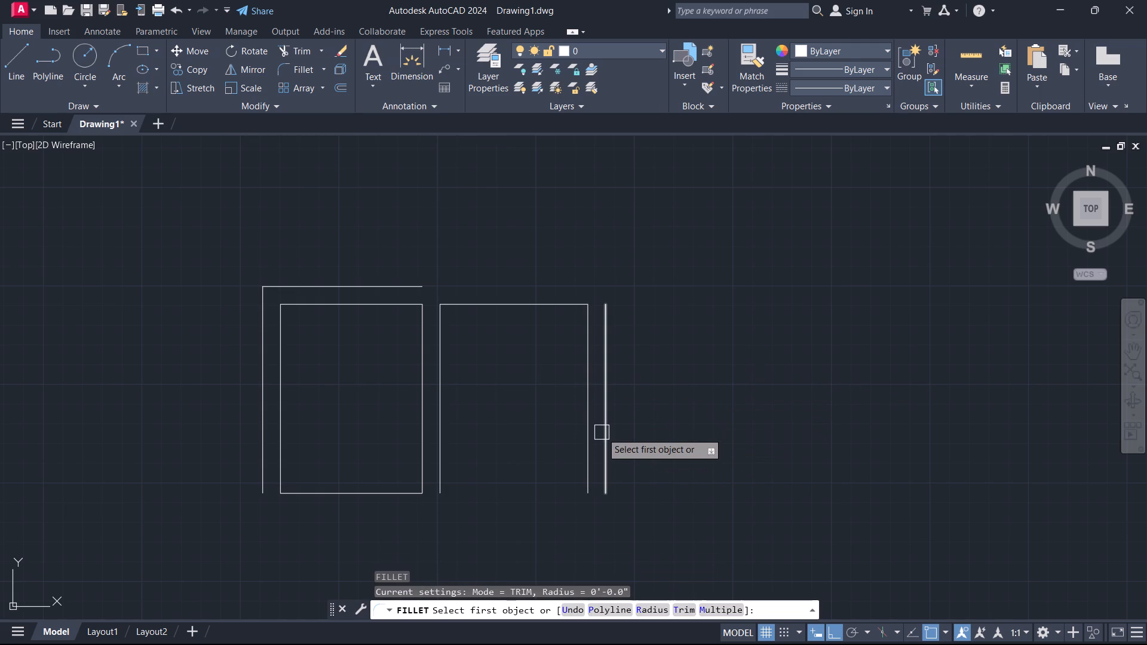
{"action": "left_click", "coordinate": [606, 427]}
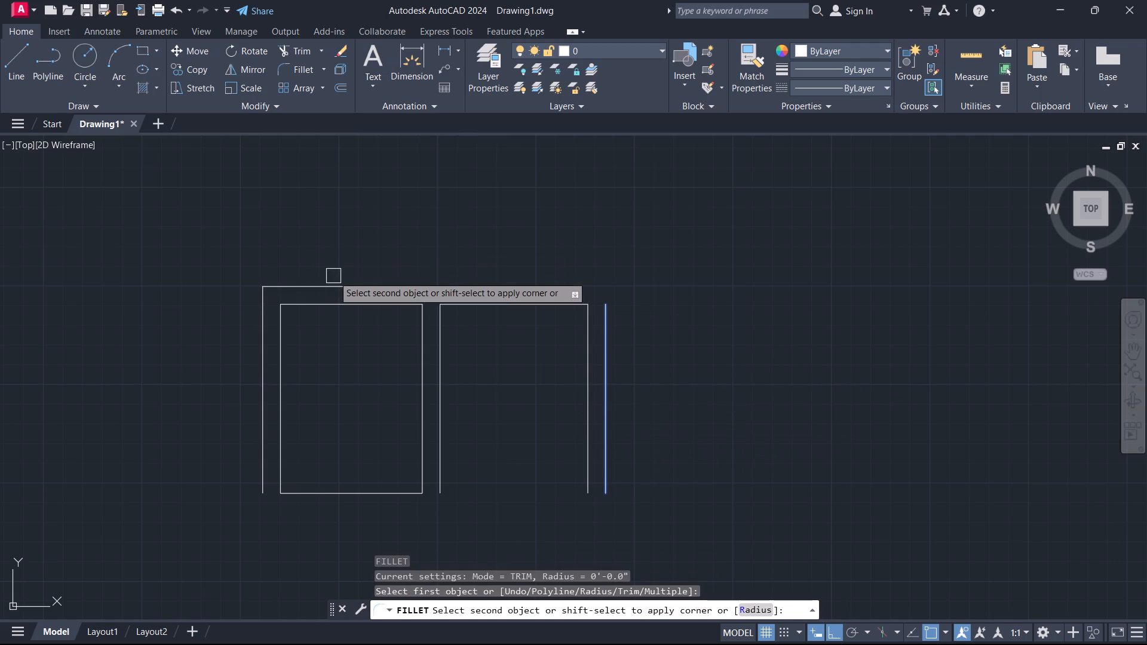
{"action": "left_click", "coordinate": [347, 281]}
{"action": "key", "text": "Escape"}
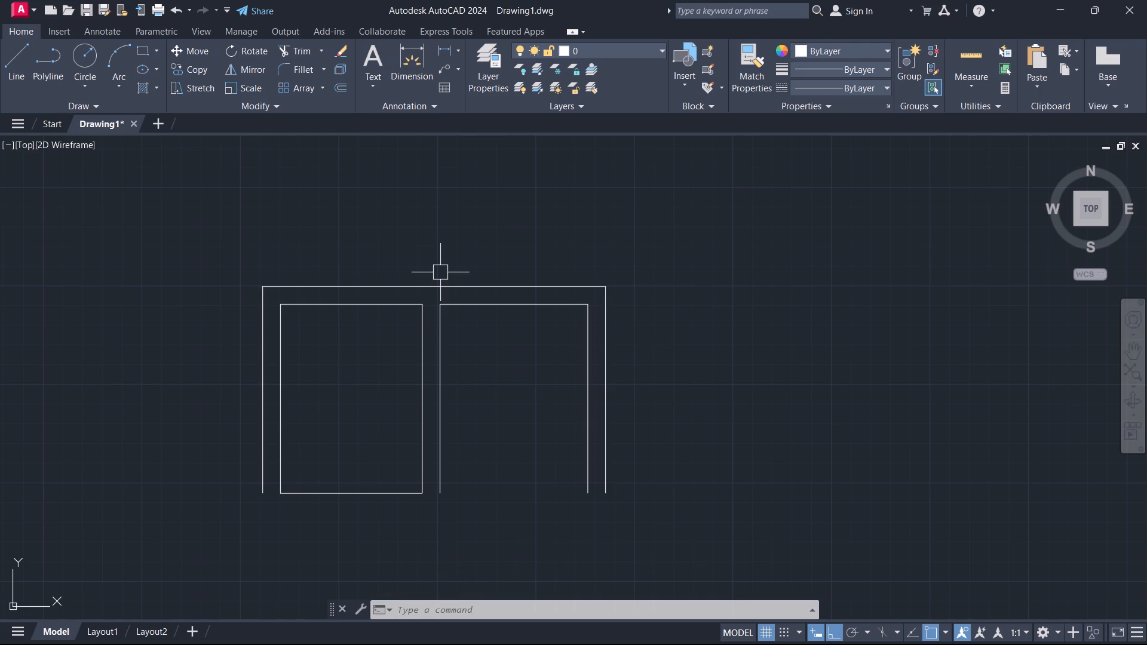
Offset the second room's outer right wall line 13' to the right.
{"action": "key", "text": "o"}
{"action": "key", "text": "space"}
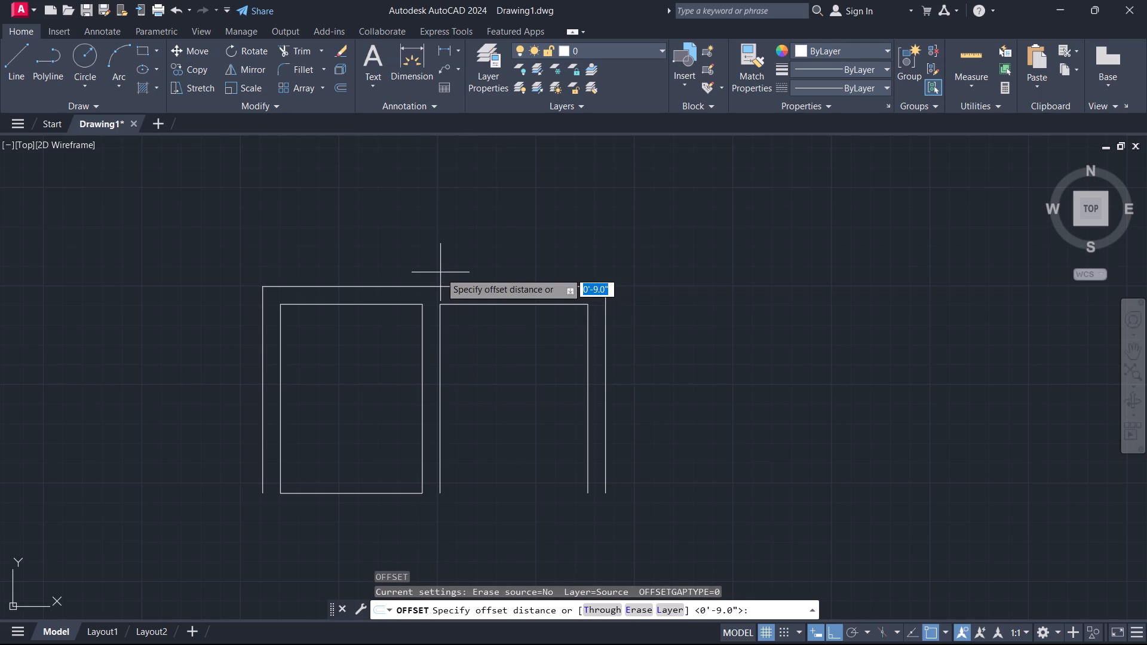
{"action": "type", "text": "13'"}
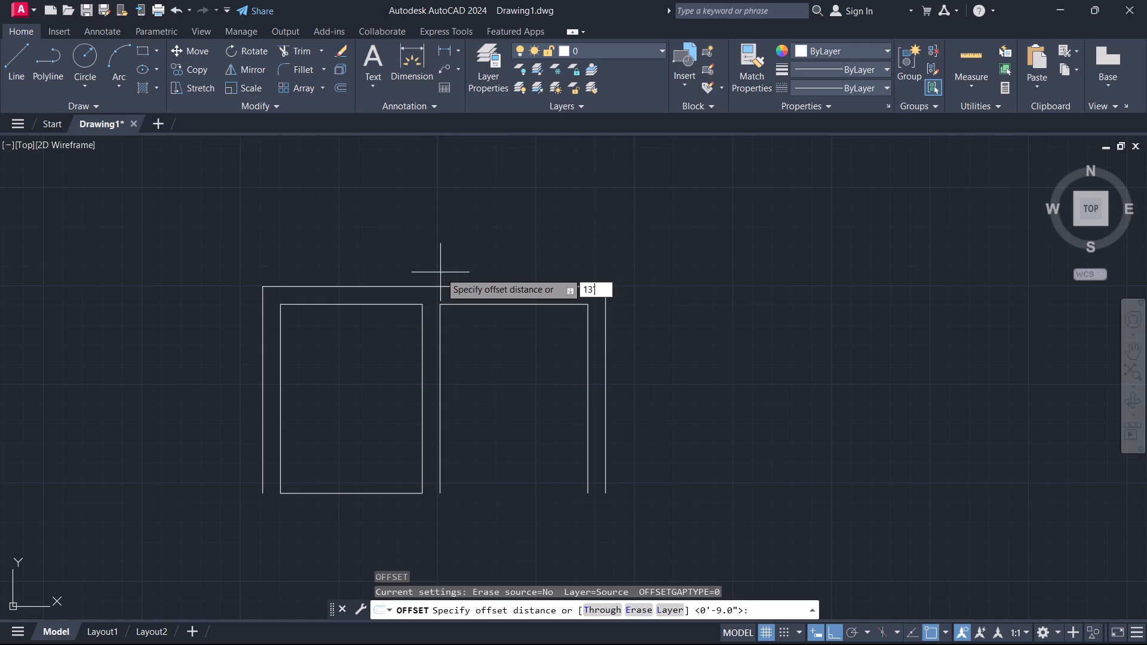
{"action": "key", "text": "Return"}
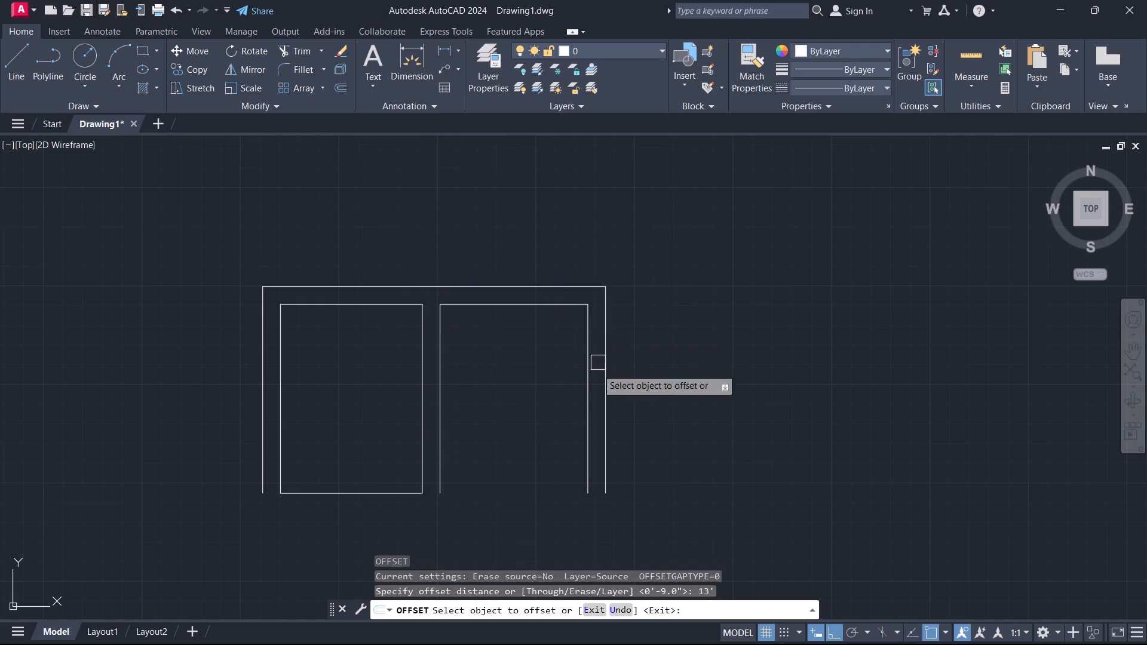
{"action": "scroll", "coordinate": [642, 441], "scroll_direction": "down", "scroll_amount": 1}
{"action": "middle_click_drag", "start_coordinate": [603, 425], "coordinate": [270, 367]}
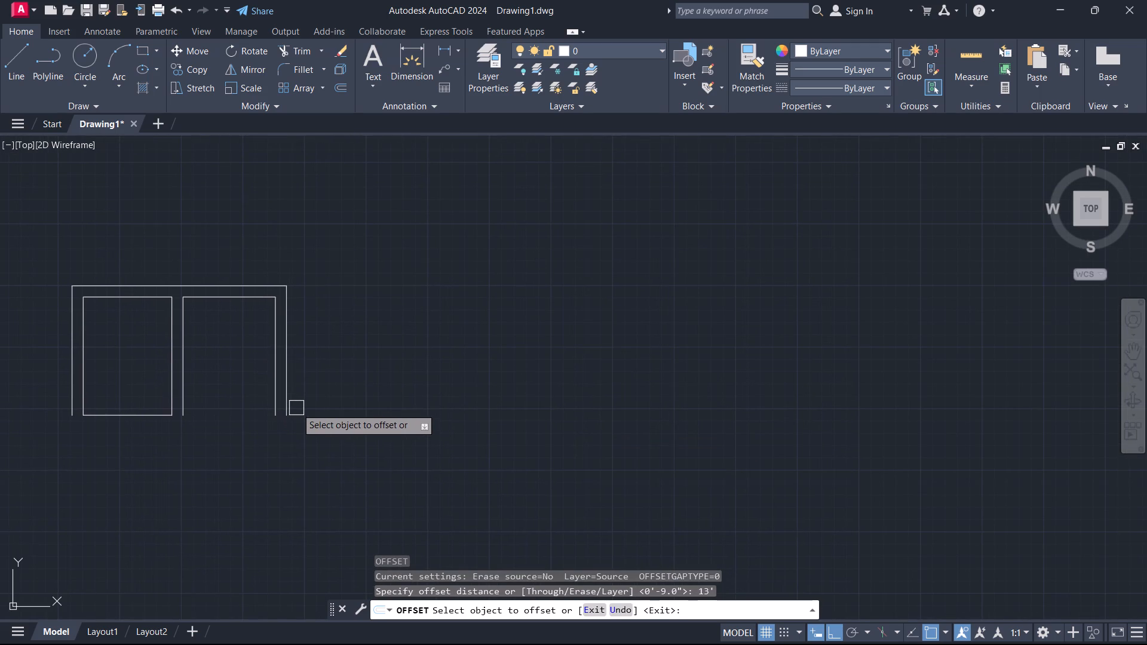
{"action": "left_click", "coordinate": [287, 401]}
{"action": "left_click", "coordinate": [309, 414]}
{"action": "key", "text": "Escape"}
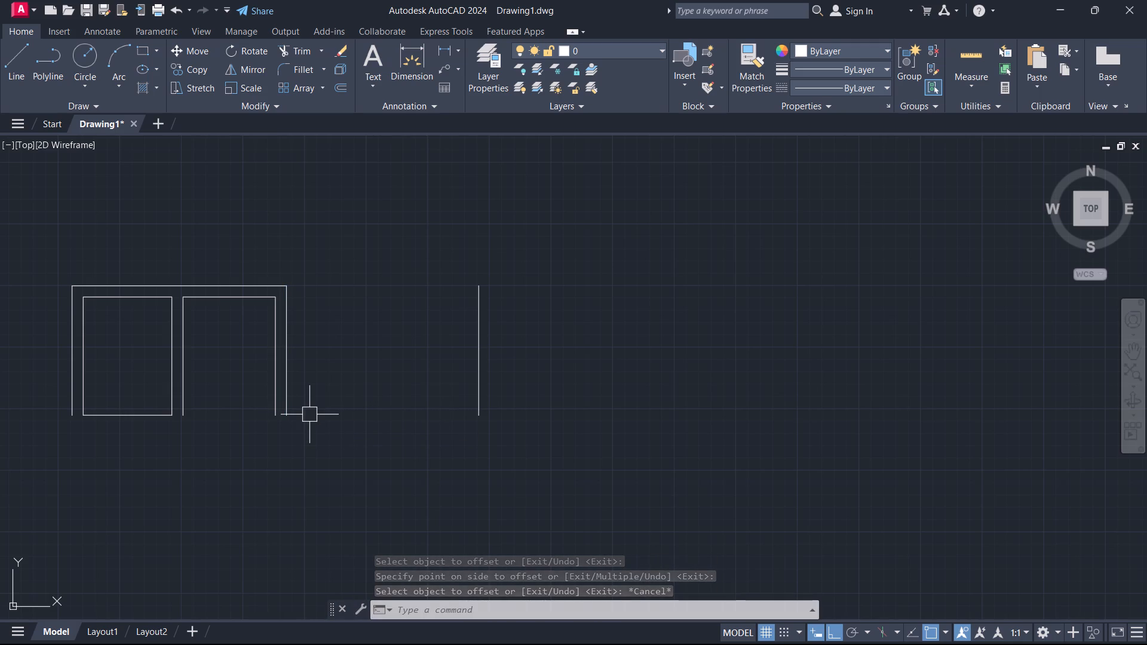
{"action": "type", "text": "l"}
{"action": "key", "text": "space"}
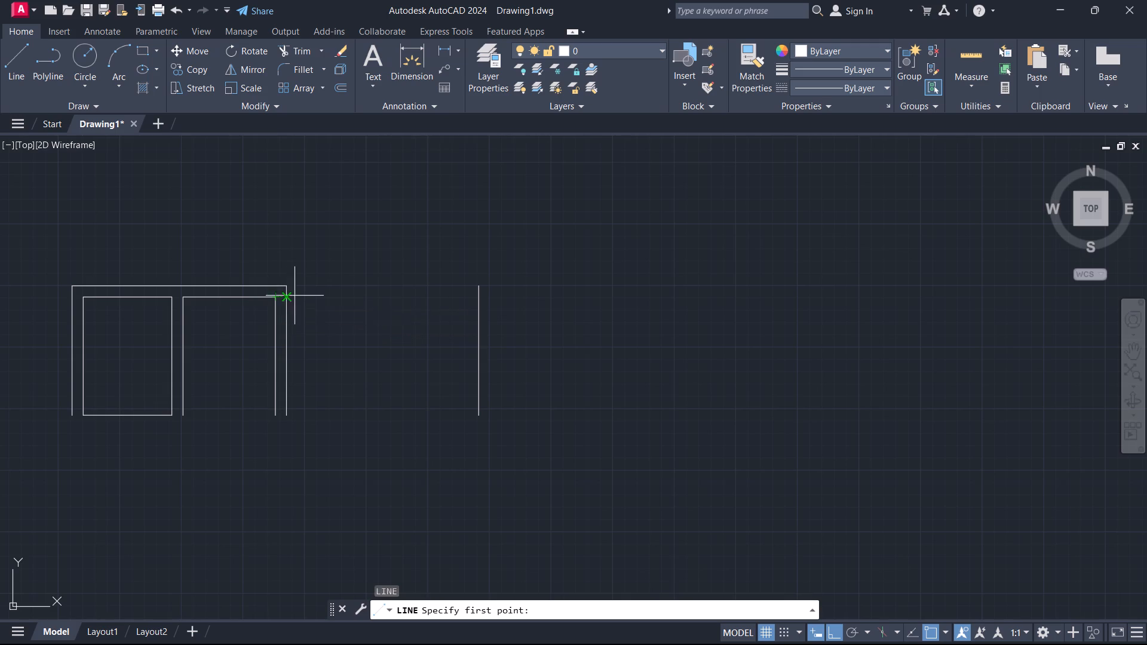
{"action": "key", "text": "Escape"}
Draw a horizontal line across the second room's bottom between the lower ends of its inner vertical wall lines.
{"action": "middle_click_drag", "start_coordinate": [394, 376], "coordinate": [556, 333]}
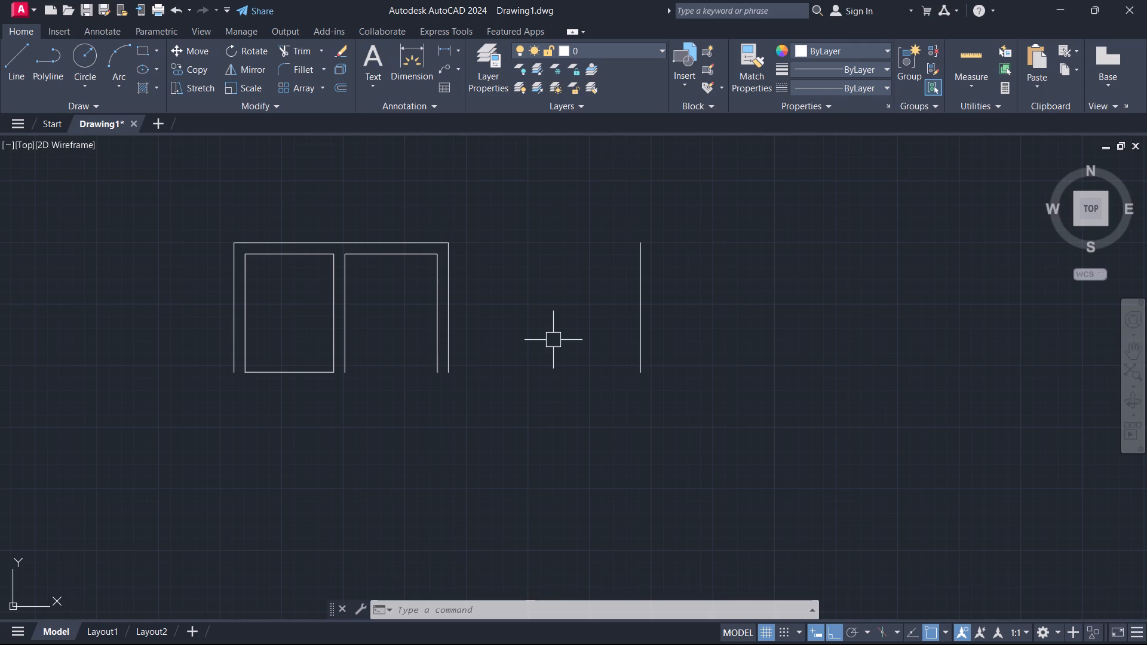
{"action": "type", "text": "l"}
{"action": "key", "text": "space"}
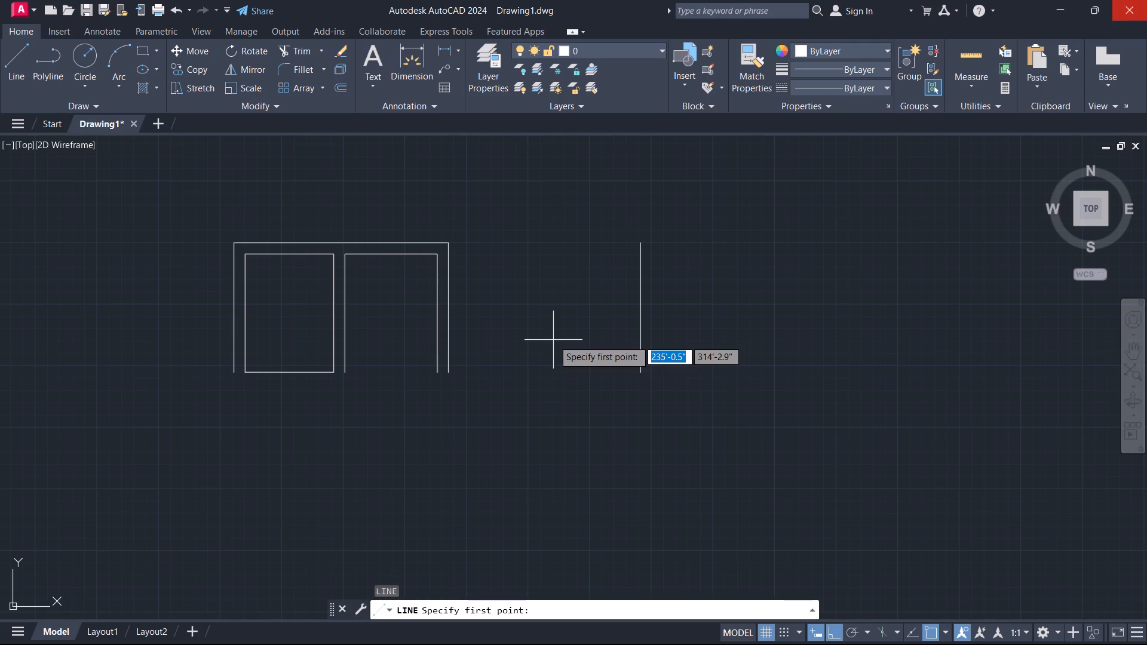
{"action": "left_click", "coordinate": [346, 365]}
{"action": "left_click", "coordinate": [436, 371]}
{"action": "key", "text": "Escape"}
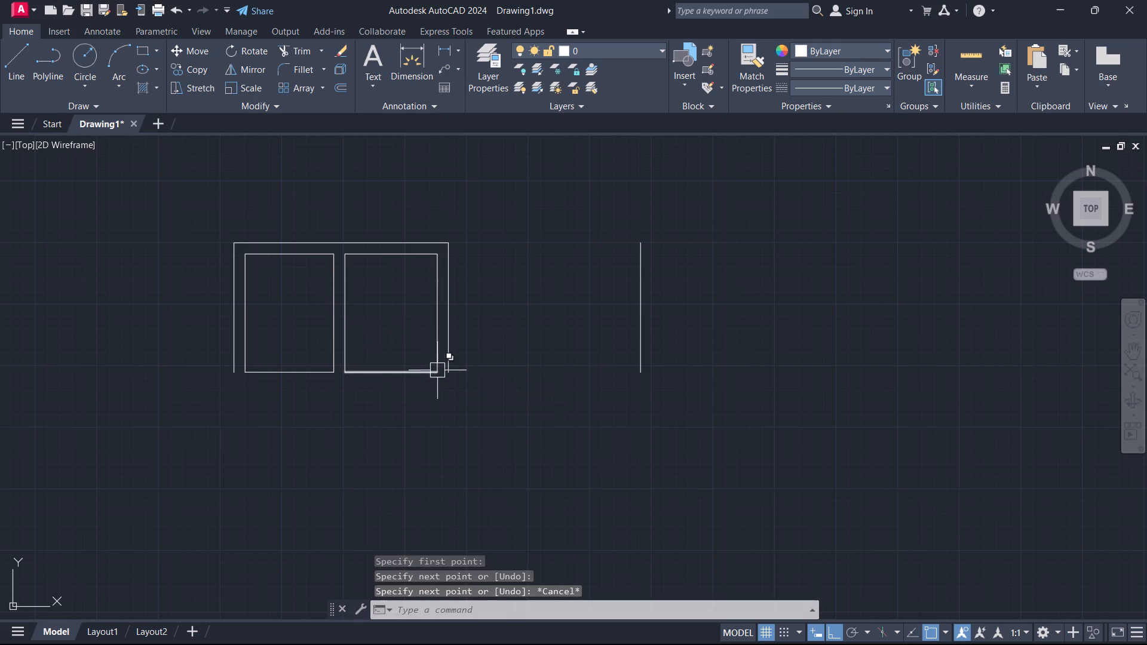
Offset the second room's bottom line 5" downward to form its lower wall thickness.
{"action": "type", "text": "o"}
{"action": "key", "text": "space"}
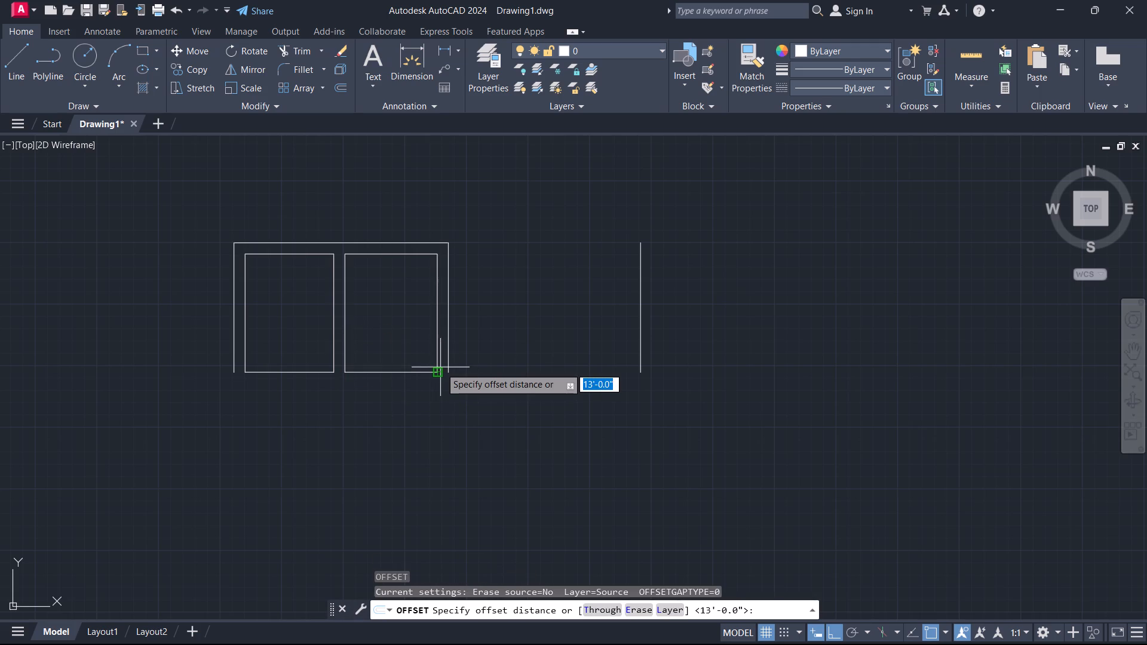
{"action": "key", "text": "5"}
{"action": "key", "text": "Return"}
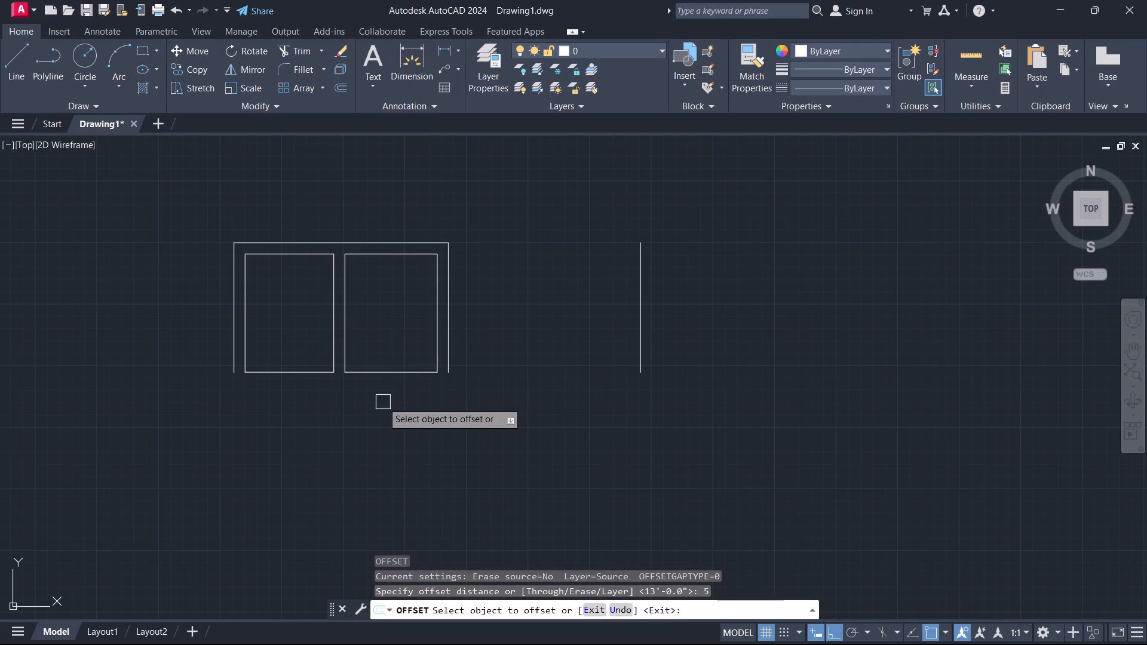
{"action": "left_click", "coordinate": [392, 376]}
{"action": "left_click", "coordinate": [387, 426]}
{"action": "key", "text": "Escape"}
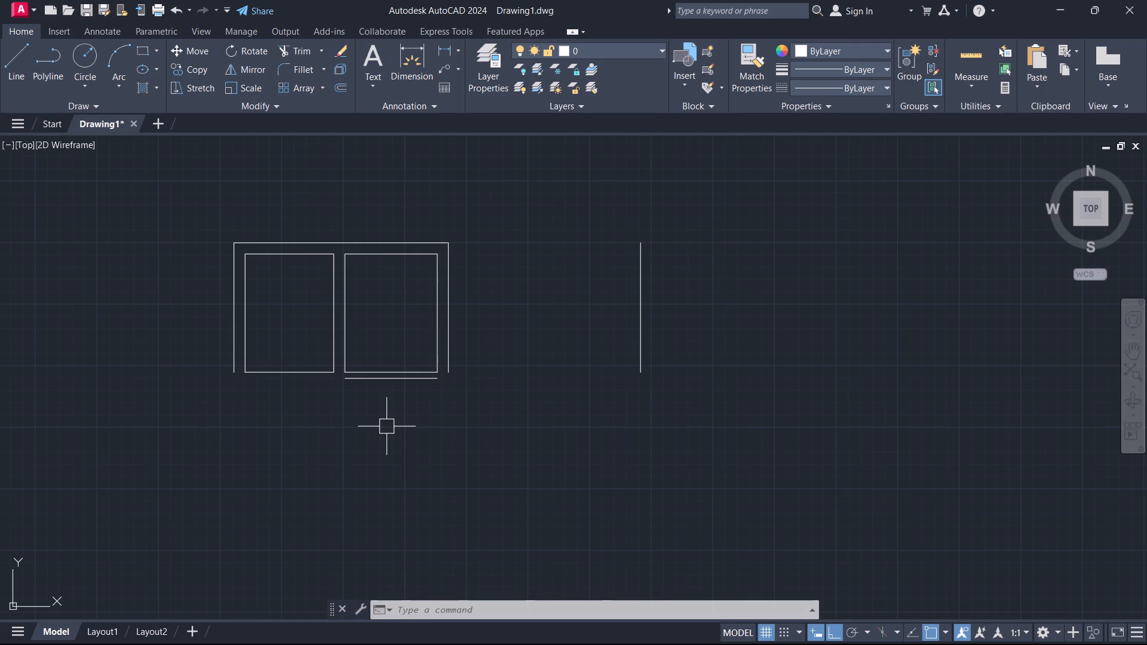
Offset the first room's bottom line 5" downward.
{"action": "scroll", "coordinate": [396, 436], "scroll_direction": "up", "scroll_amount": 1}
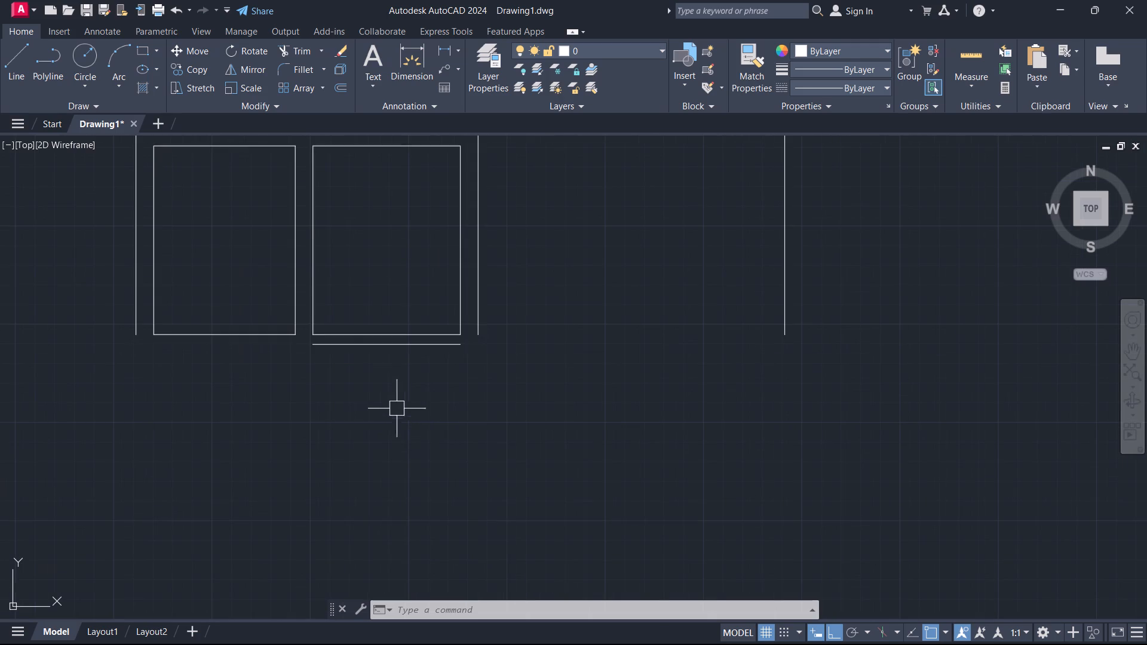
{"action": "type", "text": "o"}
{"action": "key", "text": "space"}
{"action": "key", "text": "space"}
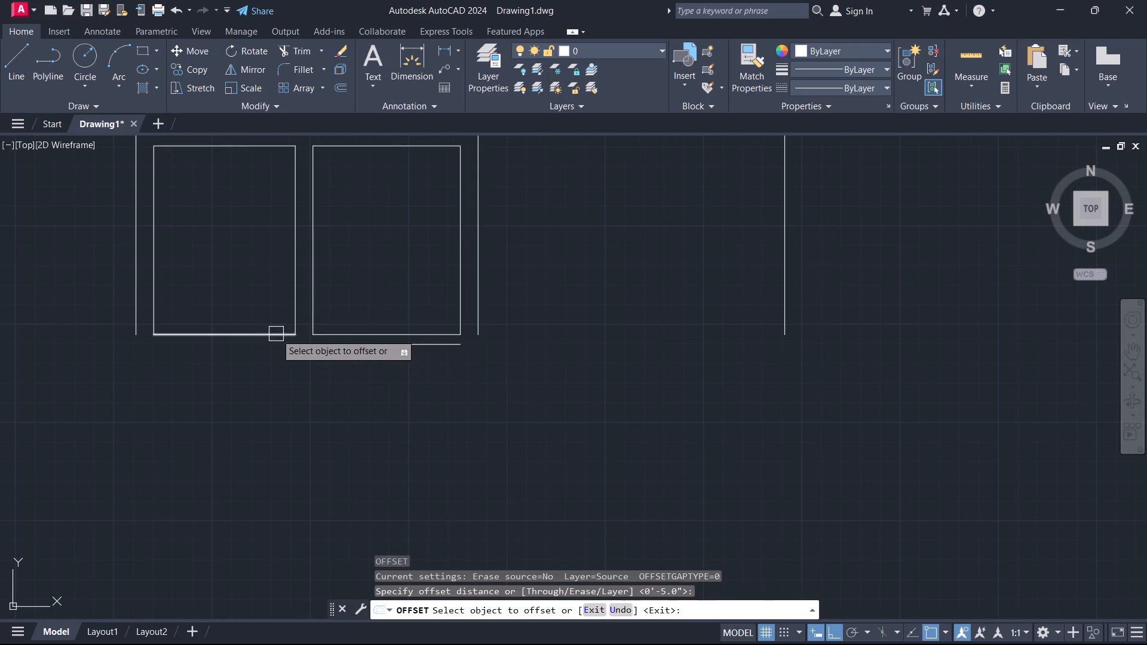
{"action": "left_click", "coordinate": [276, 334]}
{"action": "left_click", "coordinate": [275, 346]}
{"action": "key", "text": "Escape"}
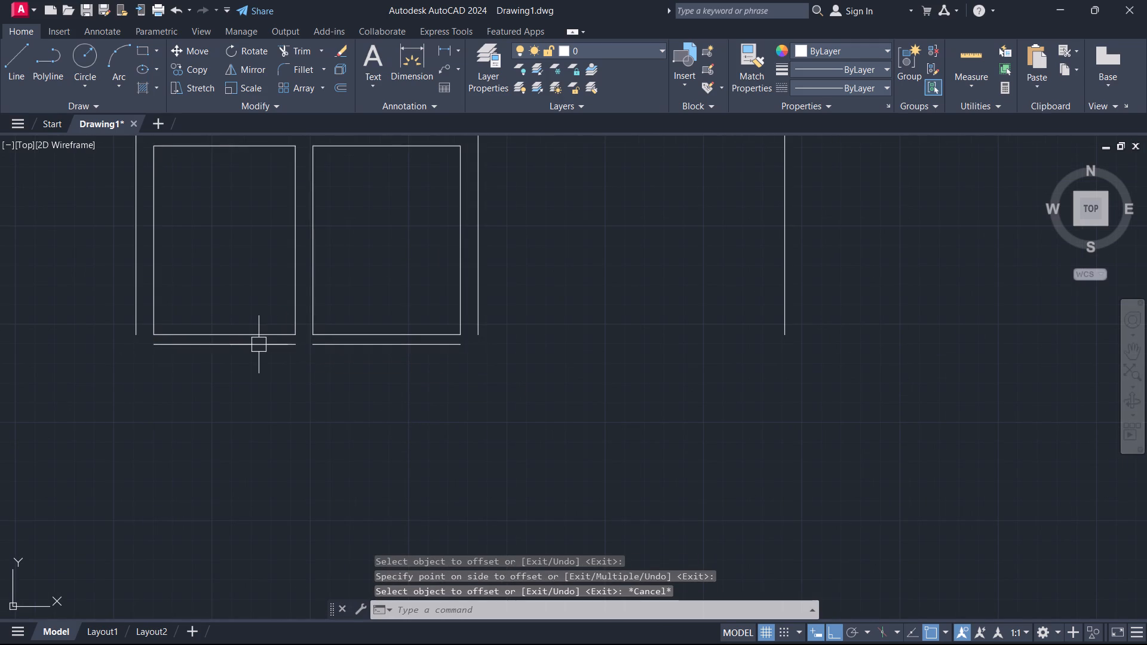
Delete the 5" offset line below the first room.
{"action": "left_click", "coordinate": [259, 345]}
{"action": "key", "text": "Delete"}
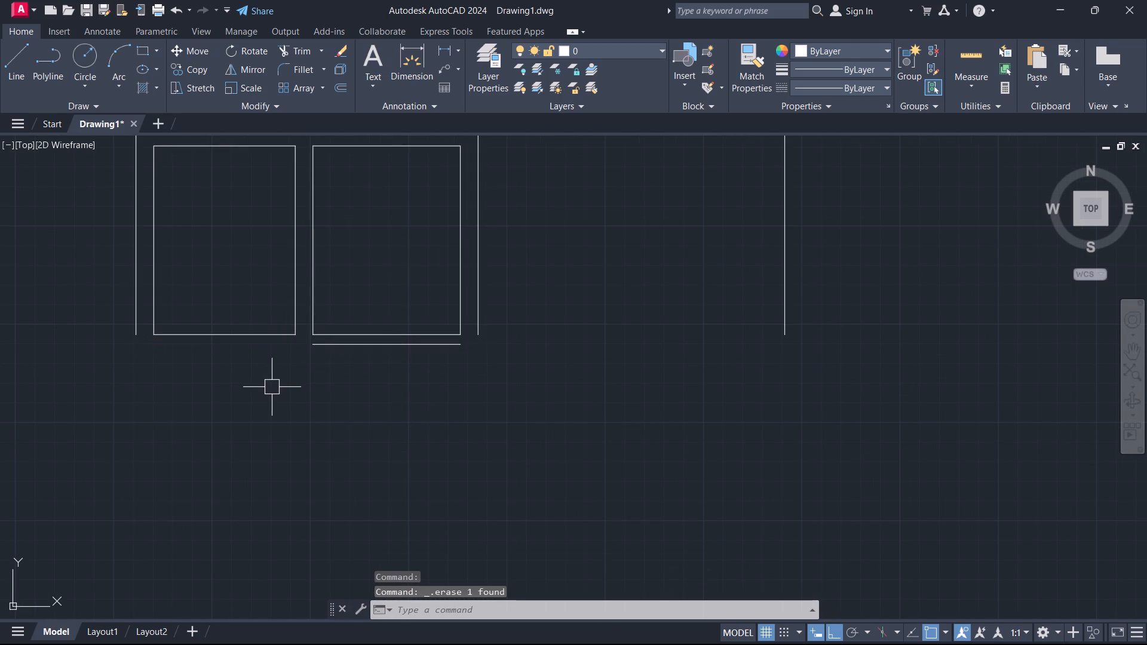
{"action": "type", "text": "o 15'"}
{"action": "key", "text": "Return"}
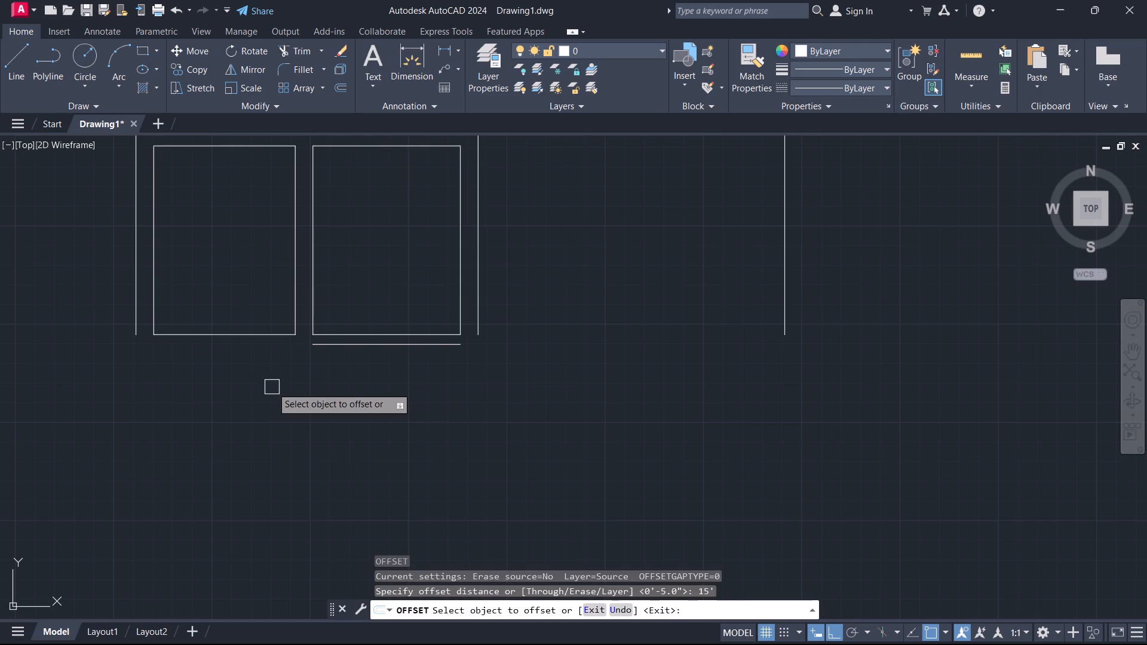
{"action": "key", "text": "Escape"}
Offset the outer line of the second room's 5" bottom wall 15' downward.
{"action": "type", "text": "o 15'"}
{"action": "key", "text": "Return"}
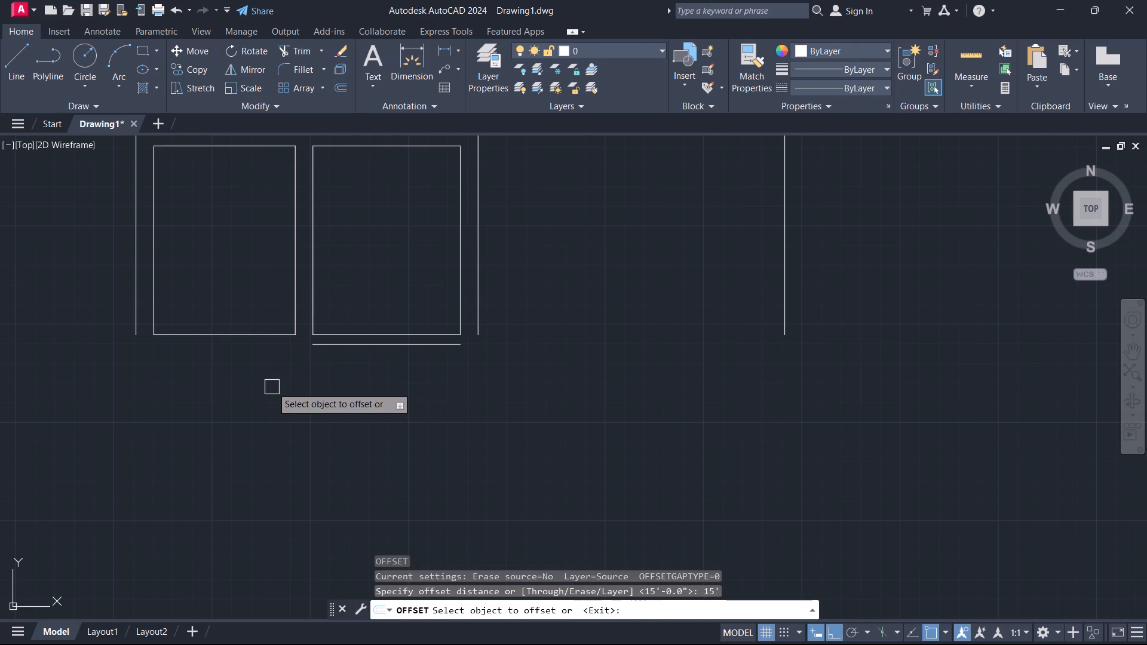
{"action": "scroll", "coordinate": [272, 387], "scroll_direction": "up", "scroll_amount": 2}
{"action": "left_click_drag", "start_coordinate": [382, 290], "coordinate": [382, 314]}
{"action": "left_click", "coordinate": [378, 366]}
{"action": "scroll", "coordinate": [364, 383], "scroll_direction": "down", "scroll_amount": 3}
{"action": "key", "text": "F1"}
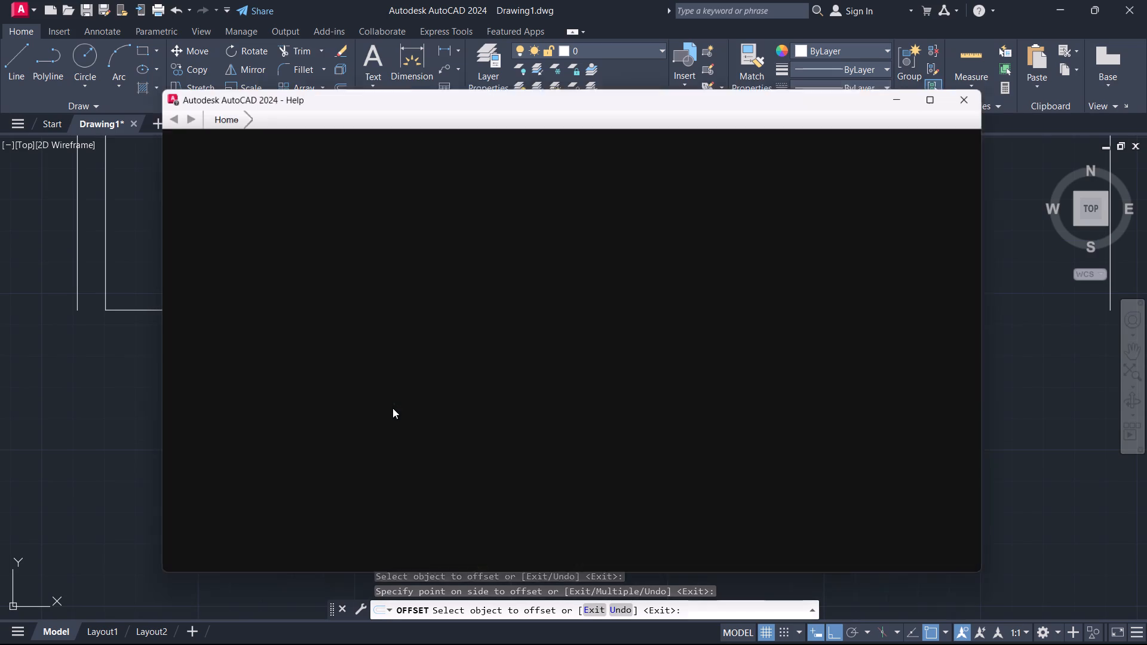
{"action": "key", "text": "Escape"}
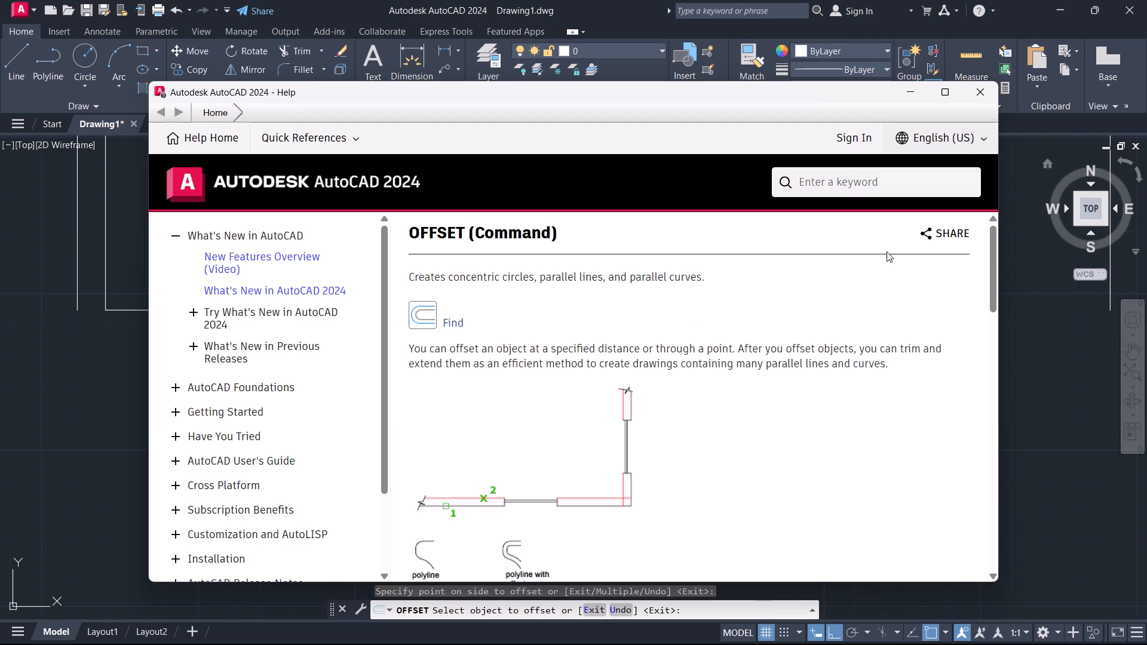
{"action": "left_click", "coordinate": [990, 94]}
{"action": "middle_click_drag", "start_coordinate": [516, 378], "coordinate": [752, 398]}
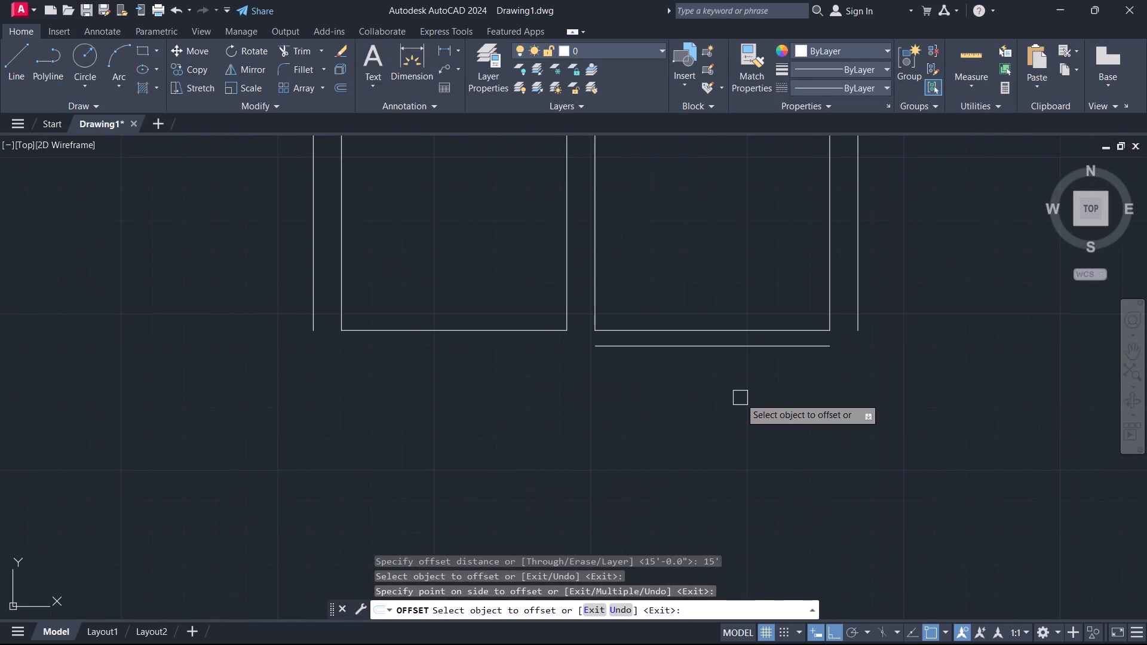
{"action": "key", "text": "Escape"}
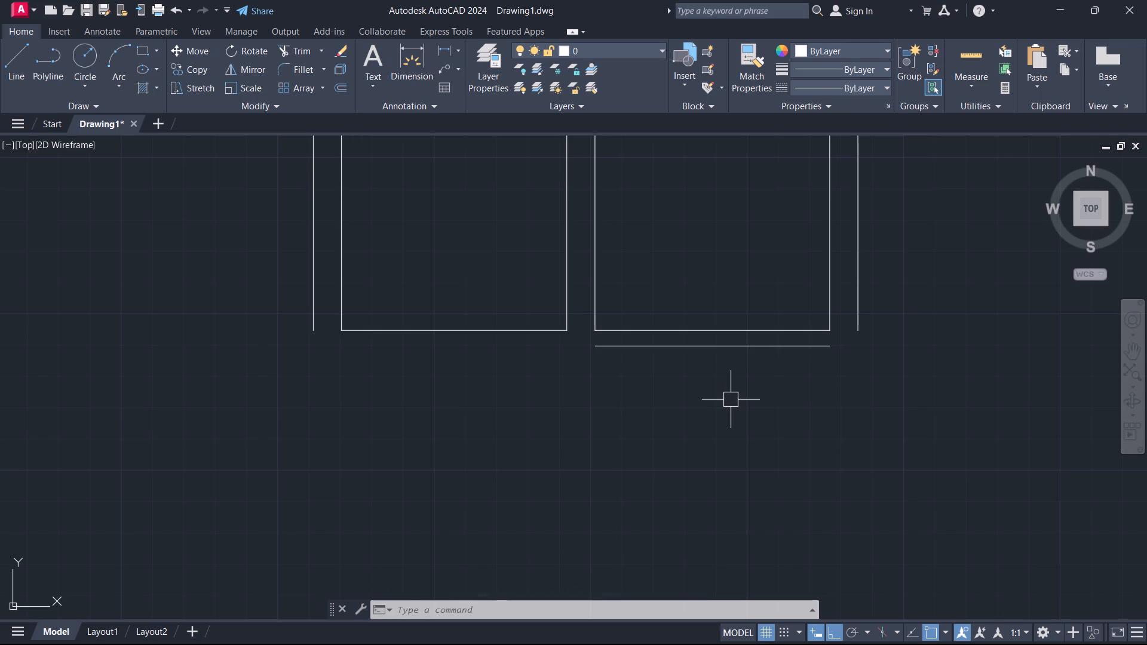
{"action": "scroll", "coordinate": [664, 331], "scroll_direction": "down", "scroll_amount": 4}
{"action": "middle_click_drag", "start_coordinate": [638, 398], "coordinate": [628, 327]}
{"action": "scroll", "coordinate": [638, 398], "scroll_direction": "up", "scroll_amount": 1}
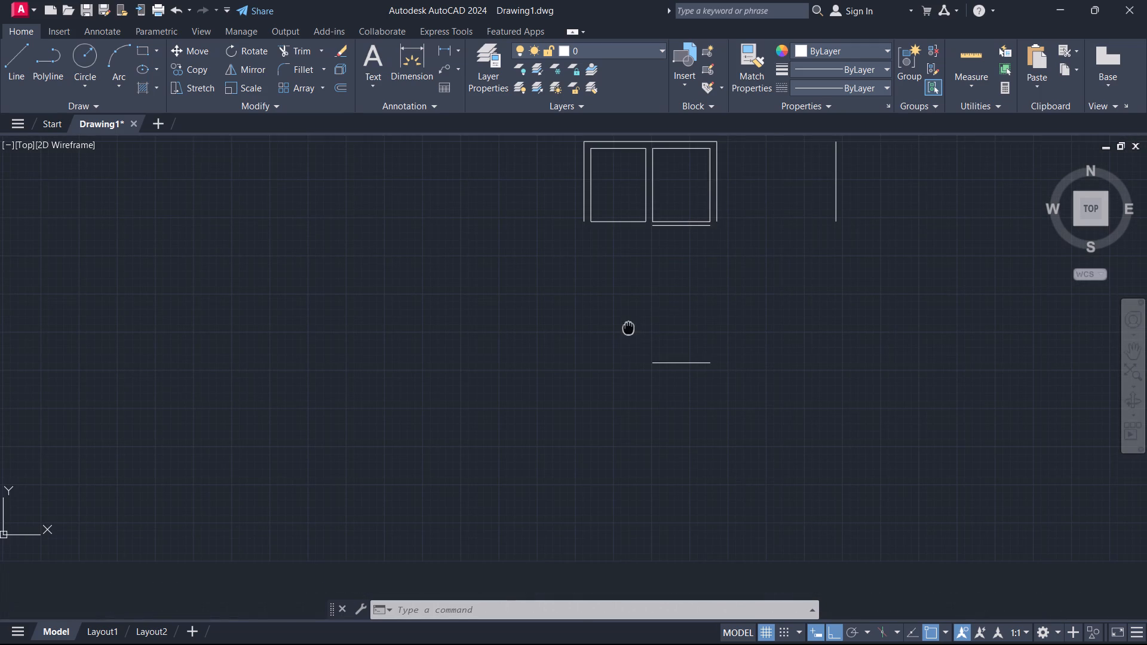
Offset the line 15' below the second room 9" downward to form the outer bottom wall thickness.
{"action": "type", "text": "o"}
{"action": "key", "text": "space"}
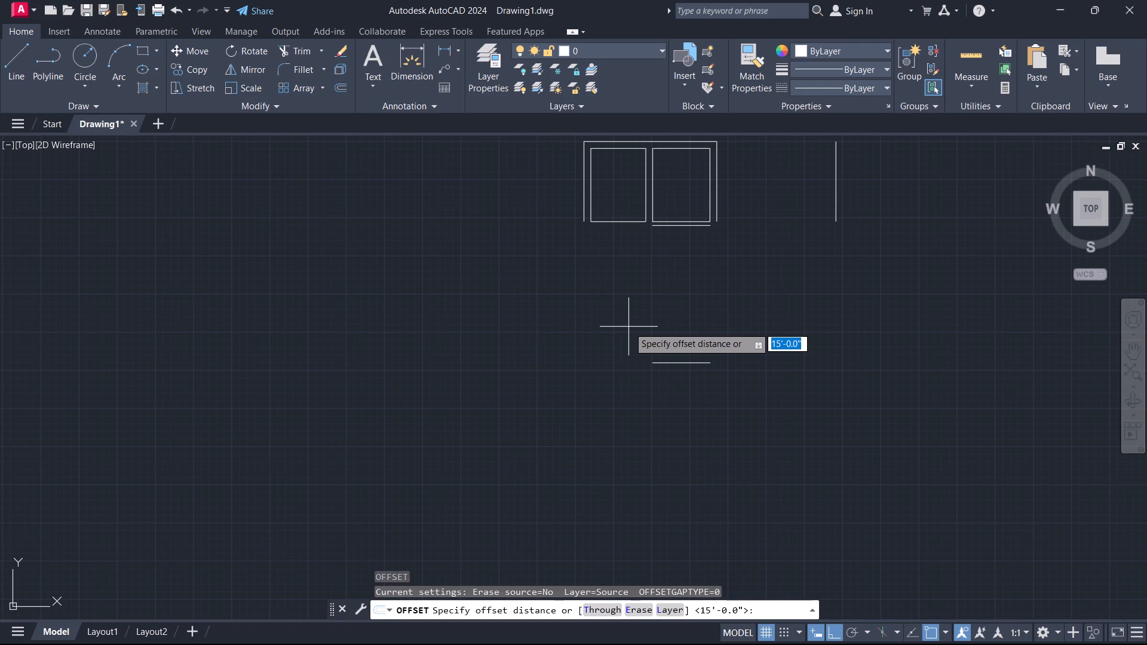
{"action": "key", "text": "9"}
{"action": "key", "text": "Return"}
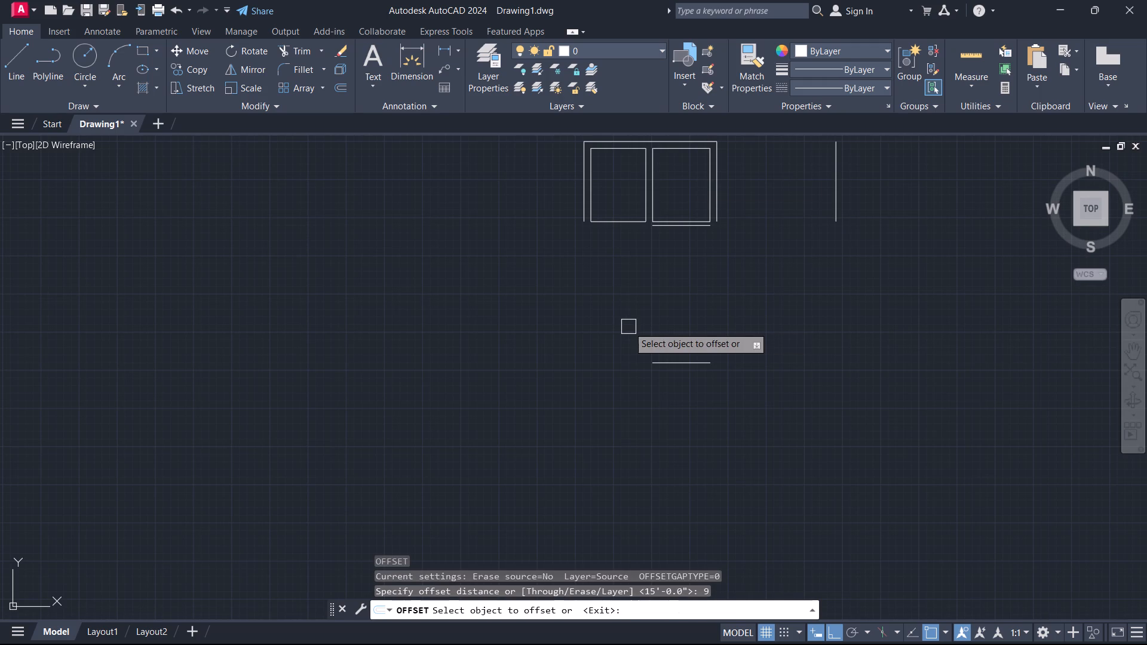
{"action": "left_click", "coordinate": [660, 360]}
{"action": "left_click", "coordinate": [634, 402]}
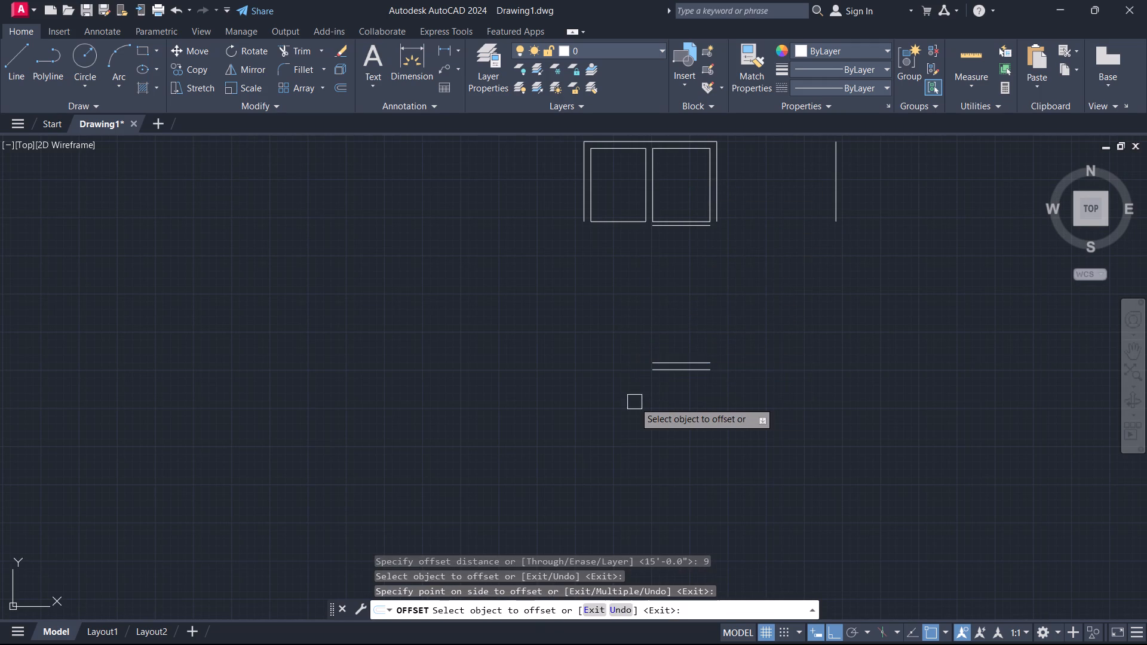
{"action": "key", "text": "Escape"}
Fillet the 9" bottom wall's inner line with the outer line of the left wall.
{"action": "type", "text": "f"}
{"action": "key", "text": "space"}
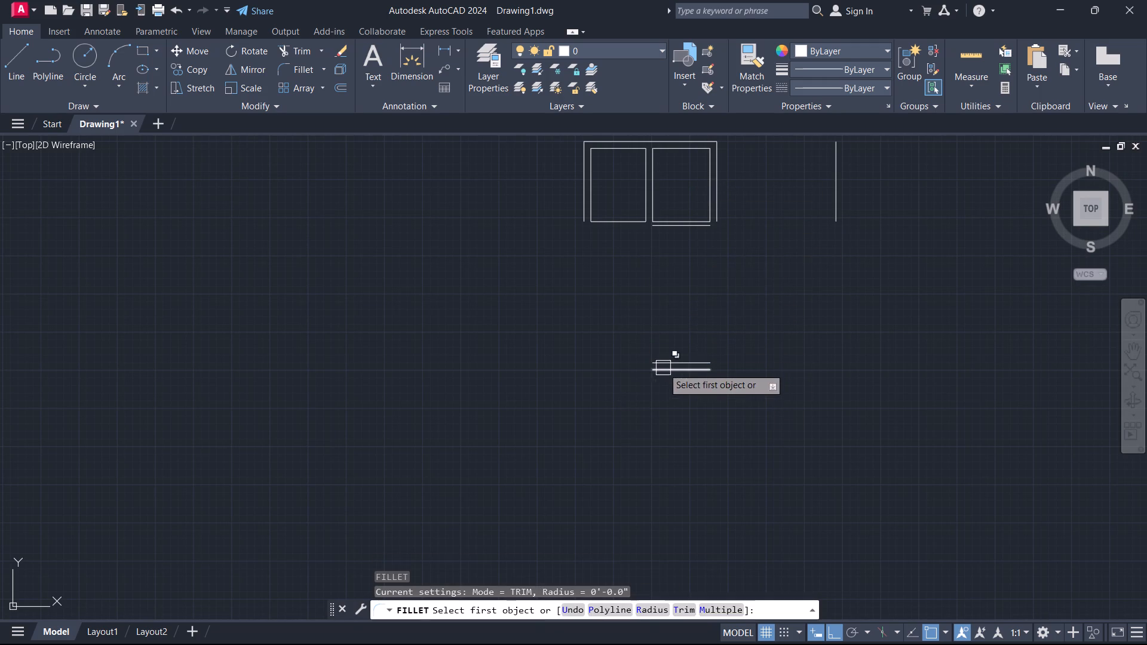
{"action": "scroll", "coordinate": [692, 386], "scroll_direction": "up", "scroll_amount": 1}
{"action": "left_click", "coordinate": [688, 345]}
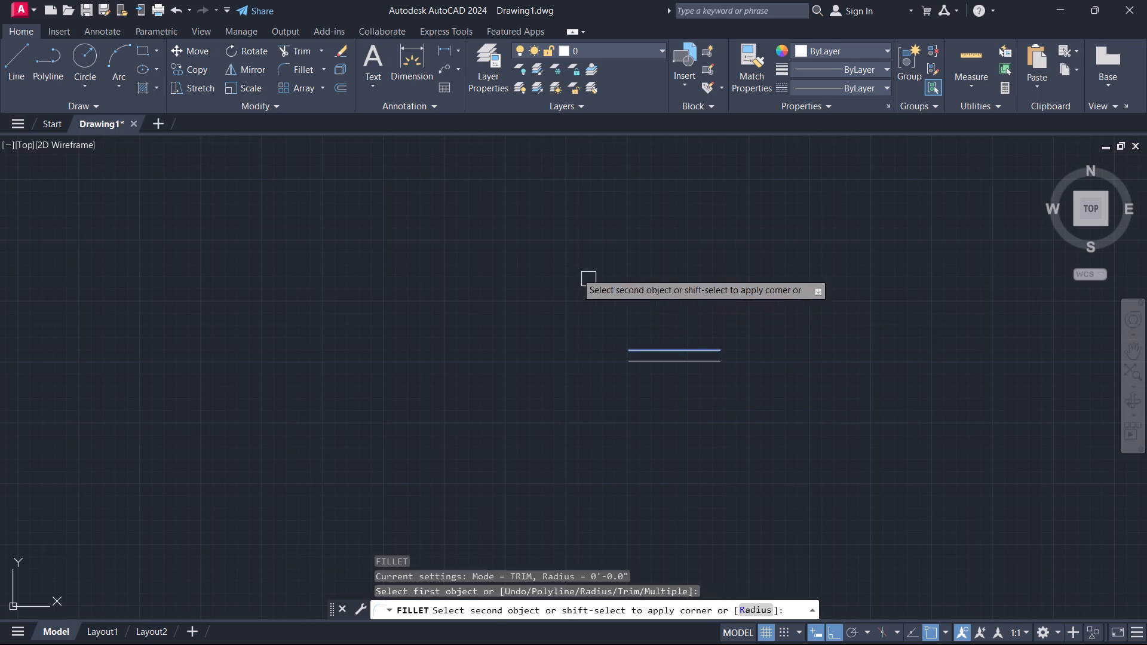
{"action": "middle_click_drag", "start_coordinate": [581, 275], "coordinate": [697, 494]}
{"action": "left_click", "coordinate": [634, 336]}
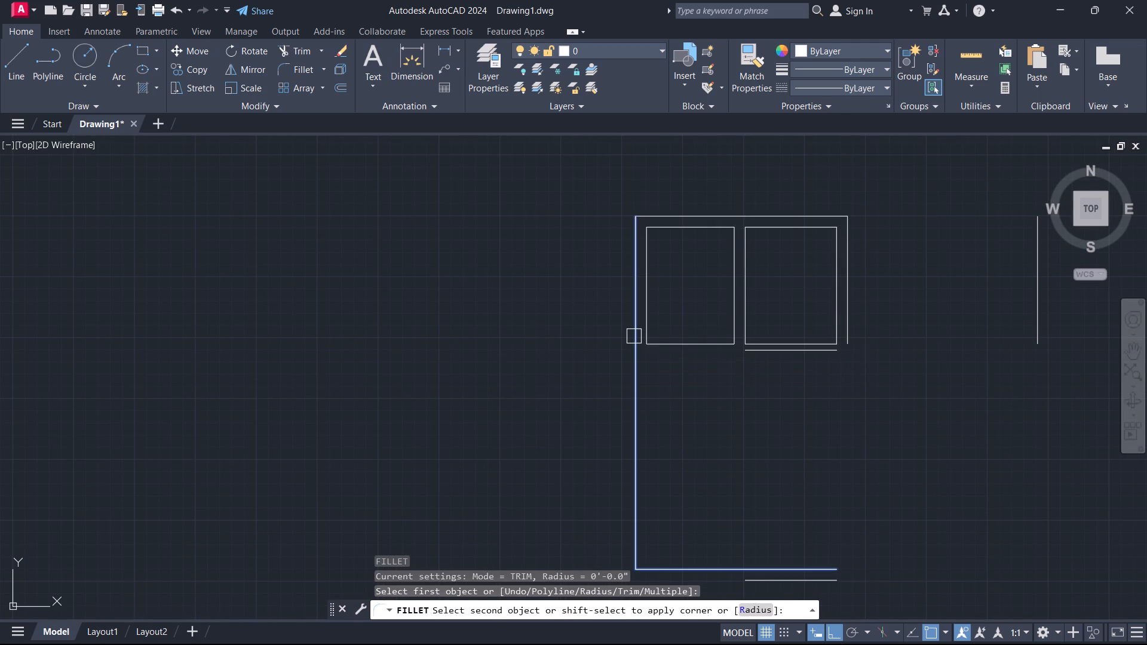
Fillet the 9" bottom wall's inner line with the left wall's inner line to form a square corner.
{"action": "middle_click_drag", "start_coordinate": [722, 512], "coordinate": [808, 368]}
{"action": "key", "text": "space"}
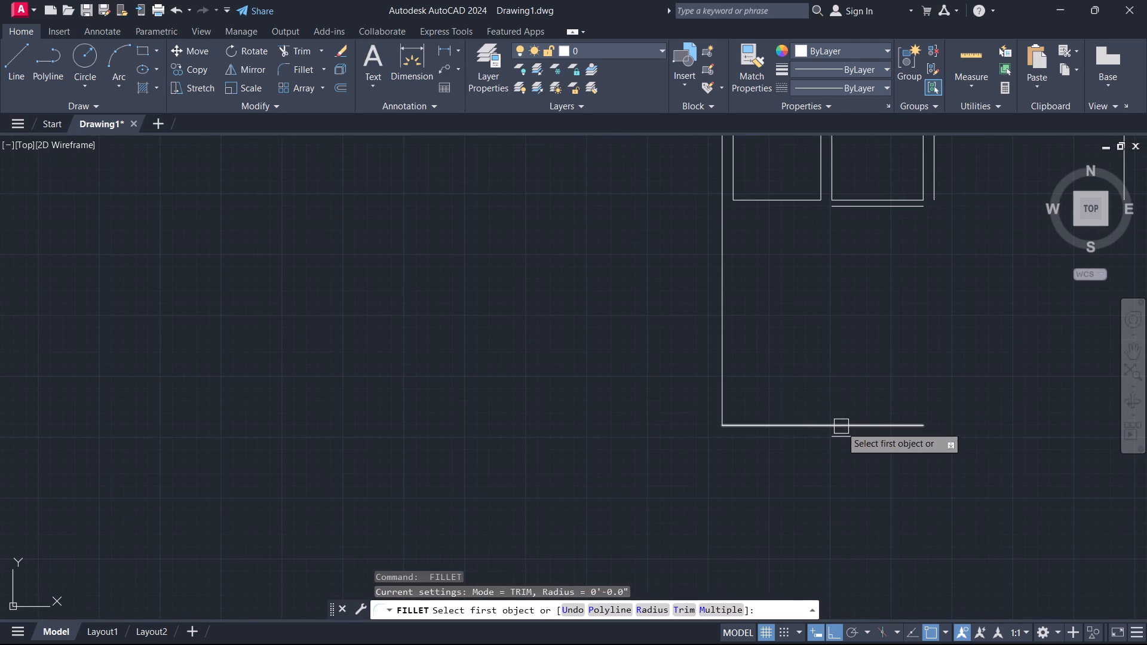
{"action": "left_click", "coordinate": [805, 426]}
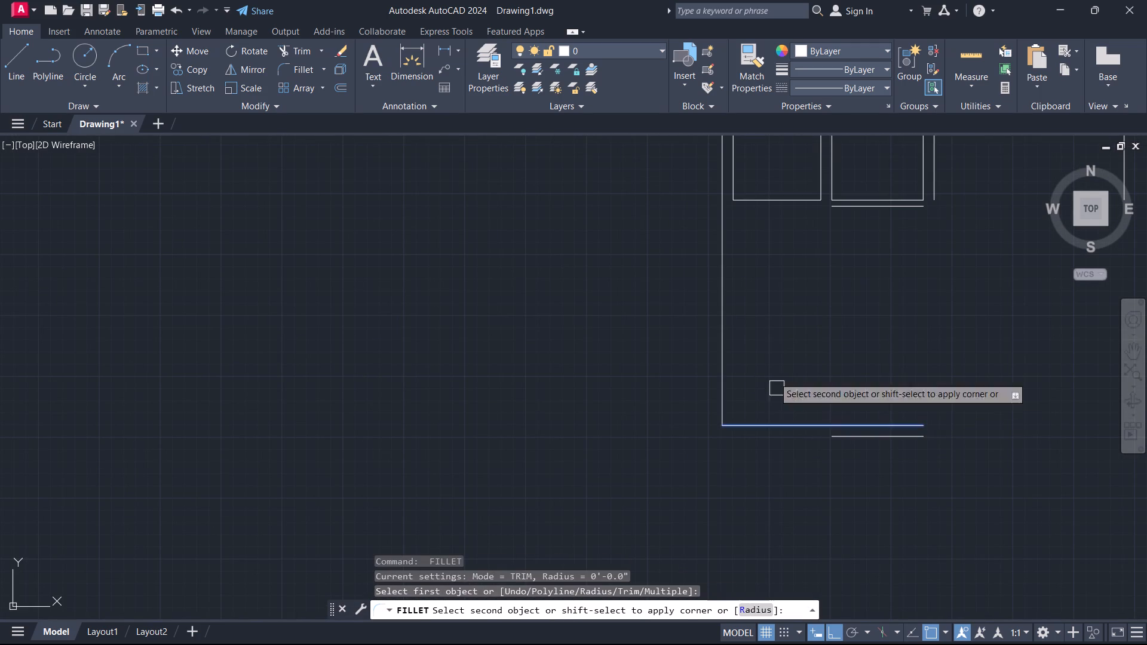
{"action": "left_click", "coordinate": [735, 174]}
{"action": "key", "text": "Escape"}
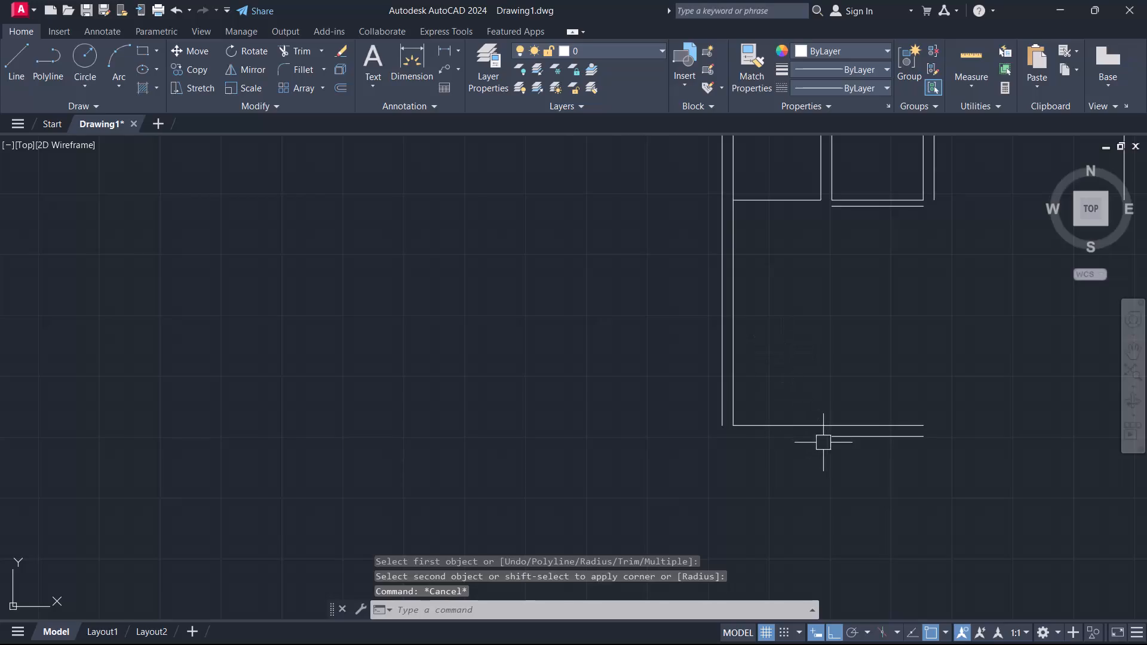
Fillet the bottom wall's outer line with the left wall's outer line to close the lower-left outer corner.
{"action": "key", "text": "space"}
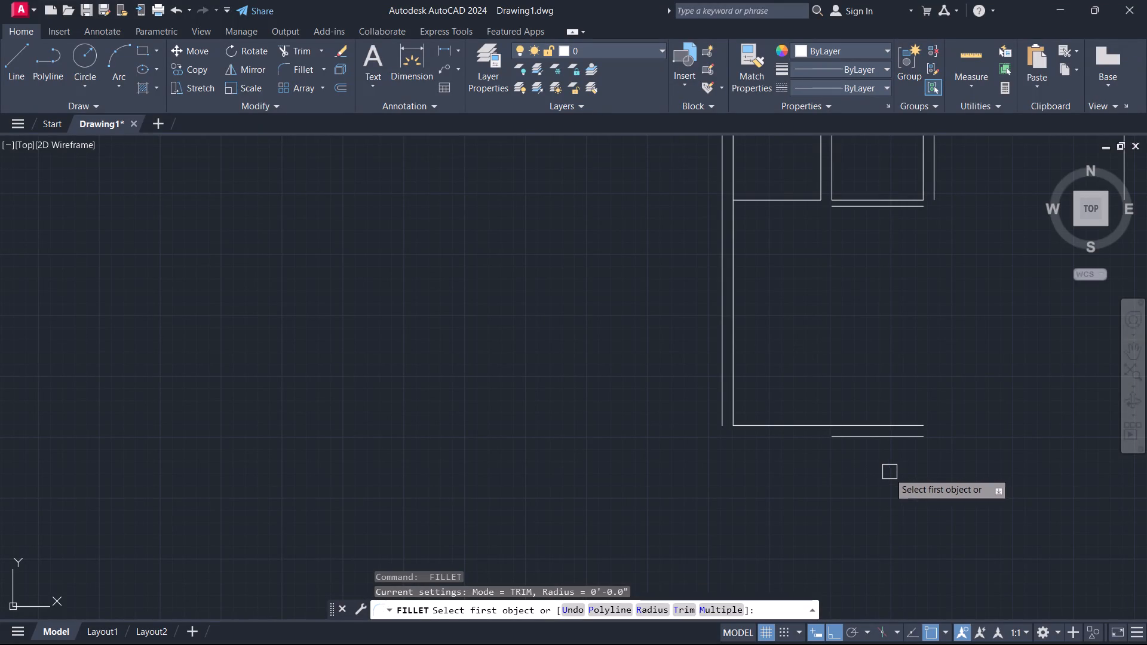
{"action": "left_click", "coordinate": [880, 439]}
{"action": "left_click", "coordinate": [719, 386]}
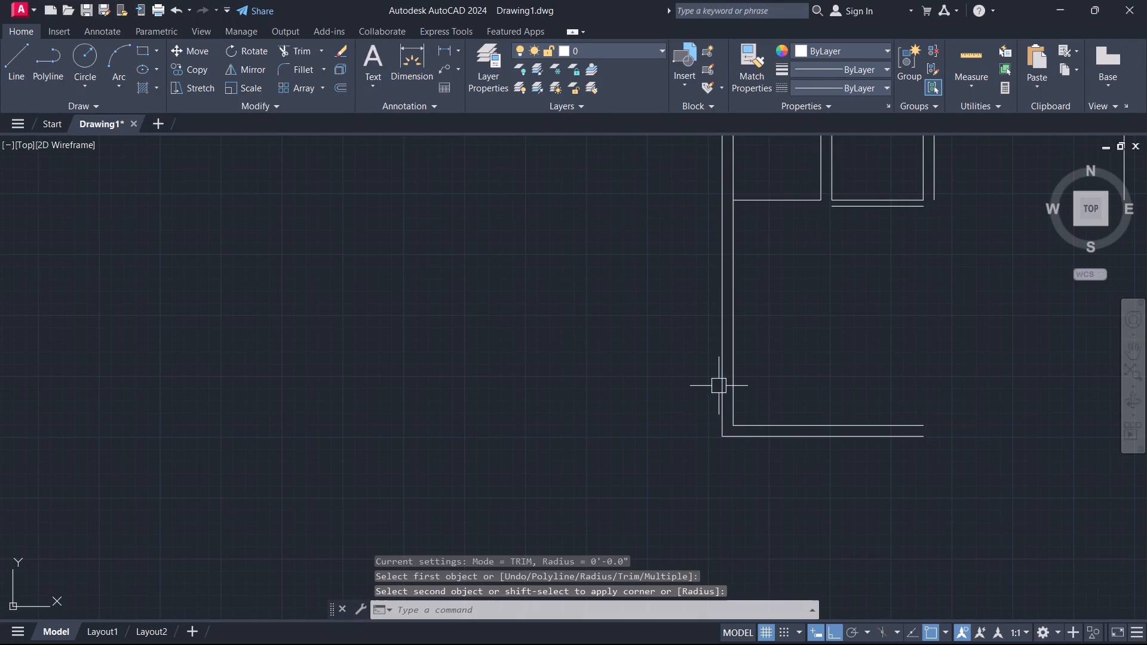
{"action": "key", "text": "Escape"}
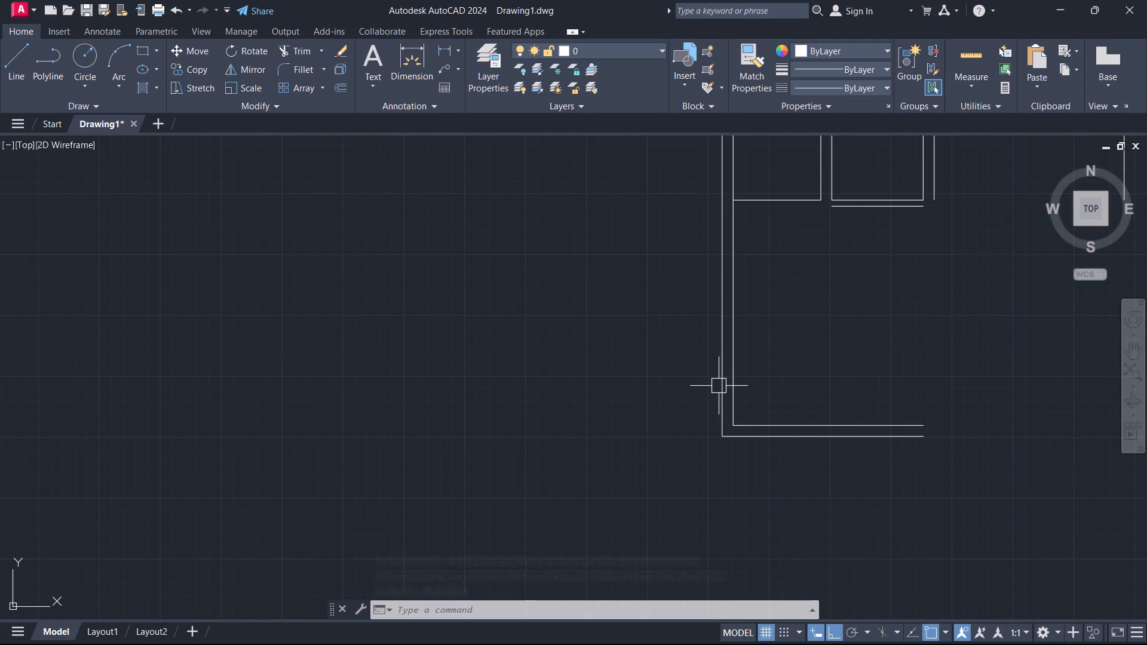
Extend the lower line of the second room's 5" bottom wall leftward to the left wall's inner line.
{"action": "type", "text": "ex"}
{"action": "key", "text": "space"}
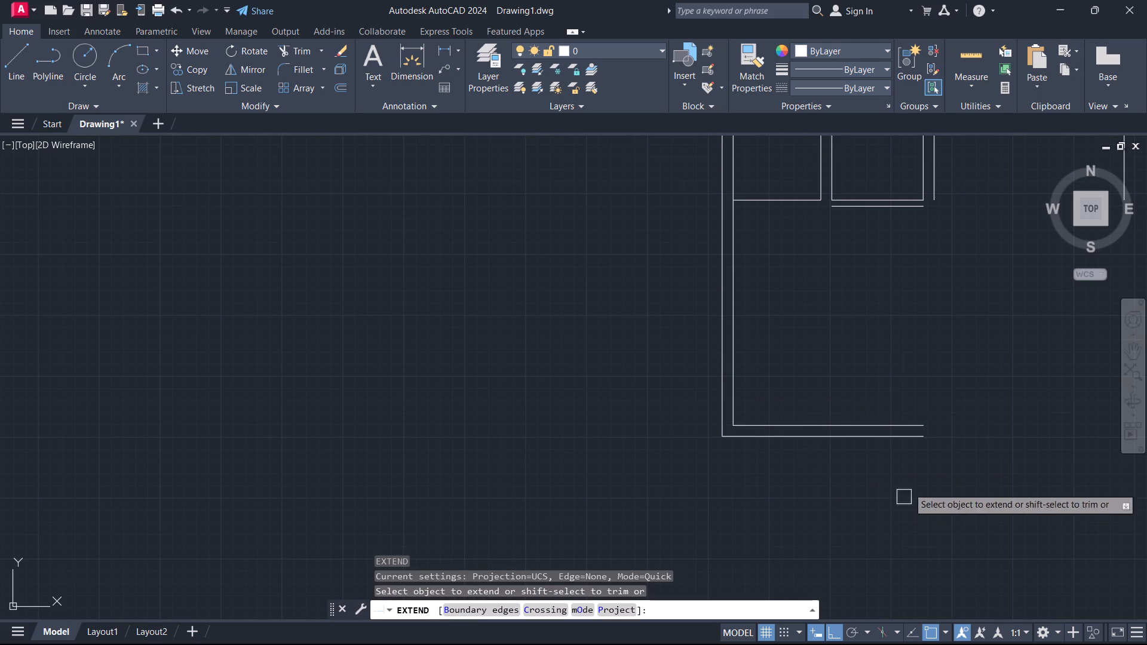
{"action": "left_click", "coordinate": [849, 213]}
{"action": "key", "text": "Escape"}
Trim the left wall's inner line between the two lines of the 5" partition wall.
{"action": "key", "text": "t"}
{"action": "type", "text": "r"}
{"action": "key", "text": "space"}
{"action": "scroll", "coordinate": [692, 193], "scroll_direction": "up", "scroll_amount": 1}
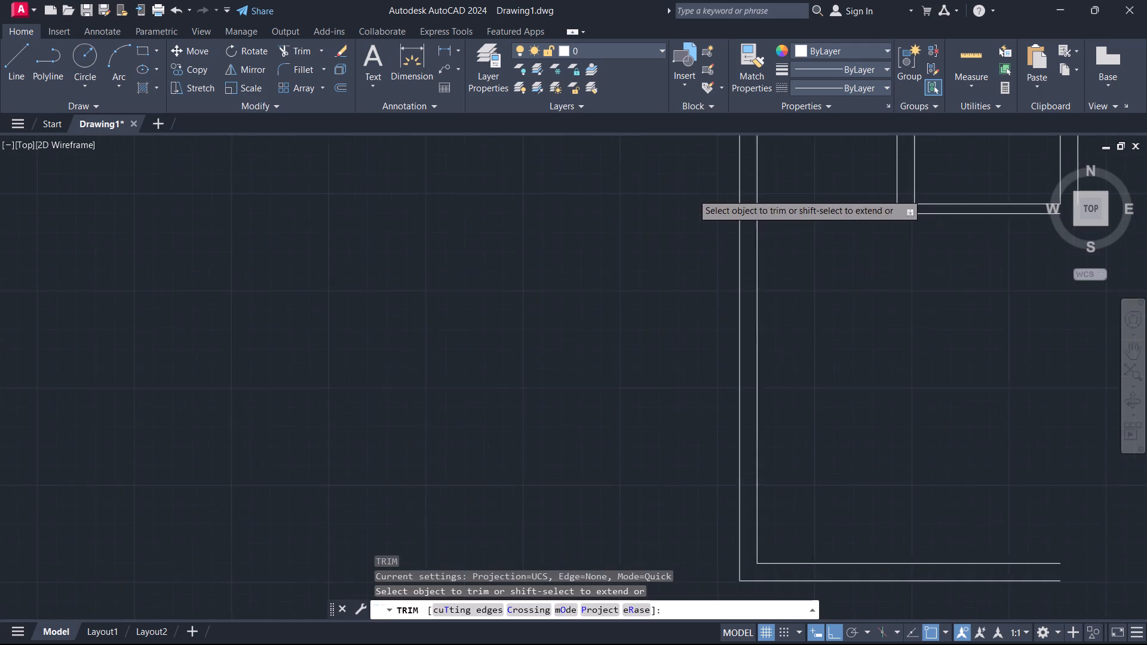
{"action": "scroll", "coordinate": [692, 193], "scroll_direction": "up", "scroll_amount": 2}
{"action": "left_click_drag", "start_coordinate": [843, 232], "coordinate": [849, 232]}
{"action": "left_click", "coordinate": [857, 236]}
{"action": "key", "text": "Escape"}
Offset the large lower room's left inner wall line 13' to the right to form its right side.
{"action": "scroll", "coordinate": [858, 254], "scroll_direction": "down", "scroll_amount": 5}
{"action": "middle_click_drag", "start_coordinate": [976, 397], "coordinate": [835, 456]}
{"action": "scroll", "coordinate": [719, 327], "scroll_direction": "up", "scroll_amount": 2}
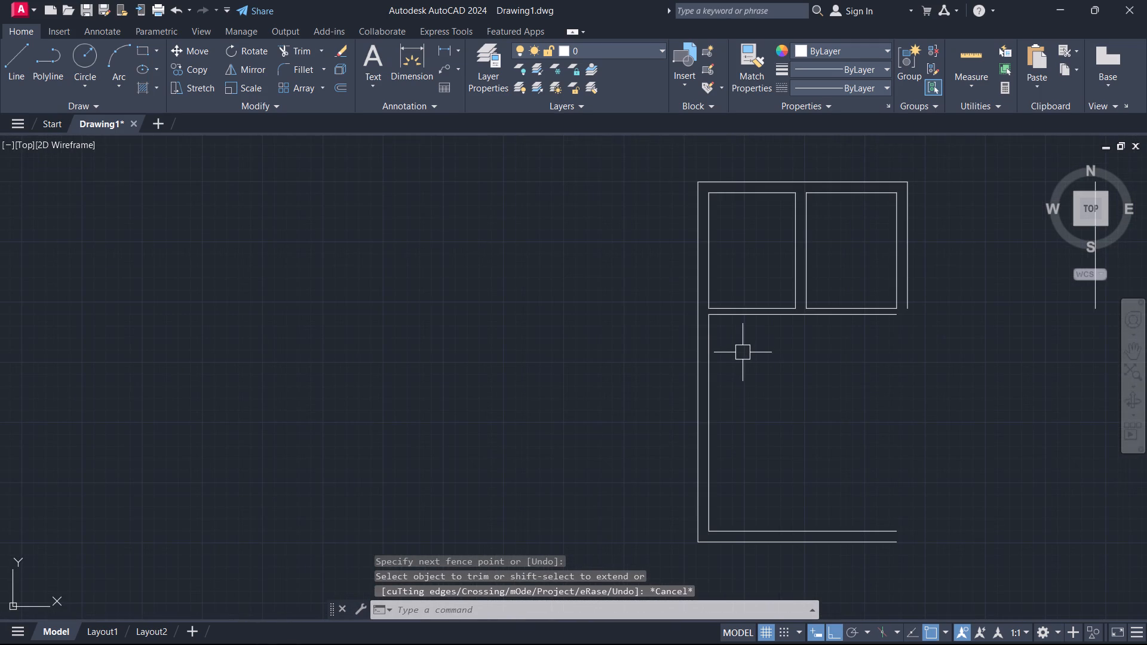
{"action": "type", "text": "o"}
{"action": "key", "text": "space"}
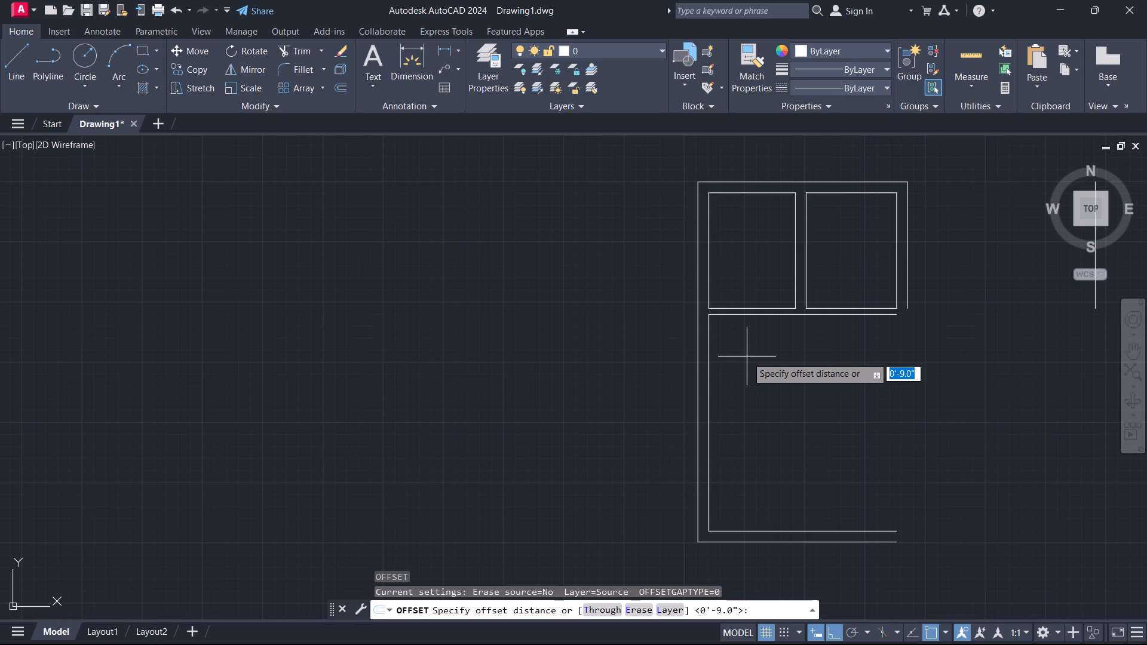
{"action": "type", "text": "13'"}
{"action": "key", "text": "Return"}
{"action": "scroll", "coordinate": [713, 367], "scroll_direction": "up", "scroll_amount": 1}
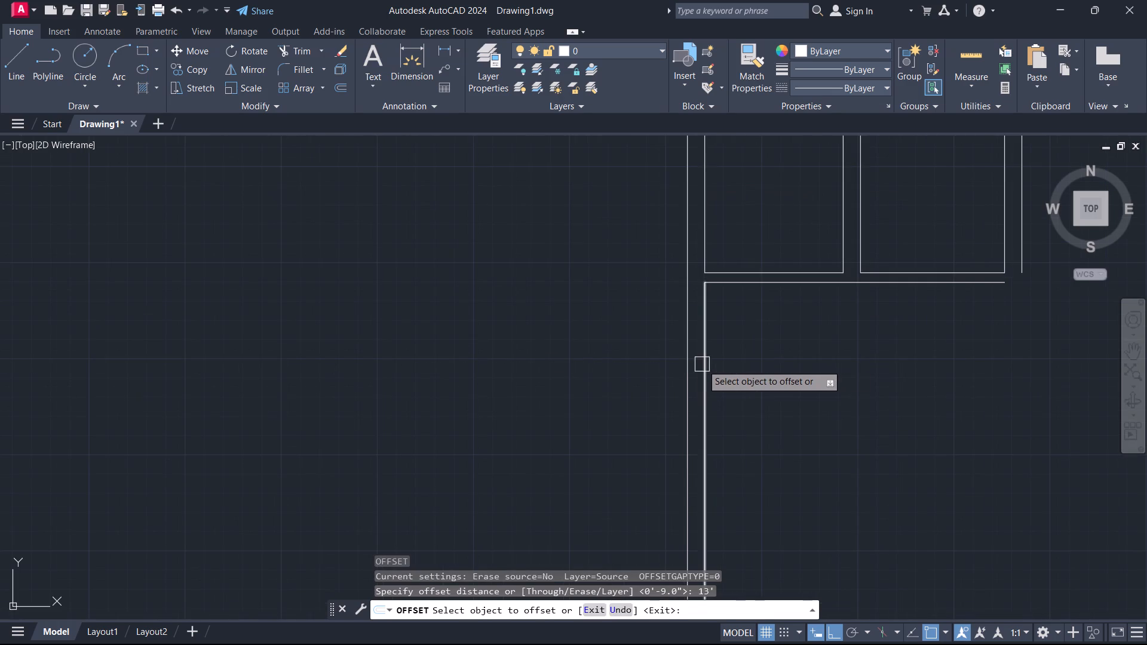
{"action": "left_click", "coordinate": [702, 364]}
{"action": "left_click", "coordinate": [739, 370]}
{"action": "scroll", "coordinate": [786, 363], "scroll_direction": "down", "scroll_amount": 1}
{"action": "middle_click_drag", "start_coordinate": [786, 363], "coordinate": [513, 374]}
{"action": "key", "text": "Escape"}
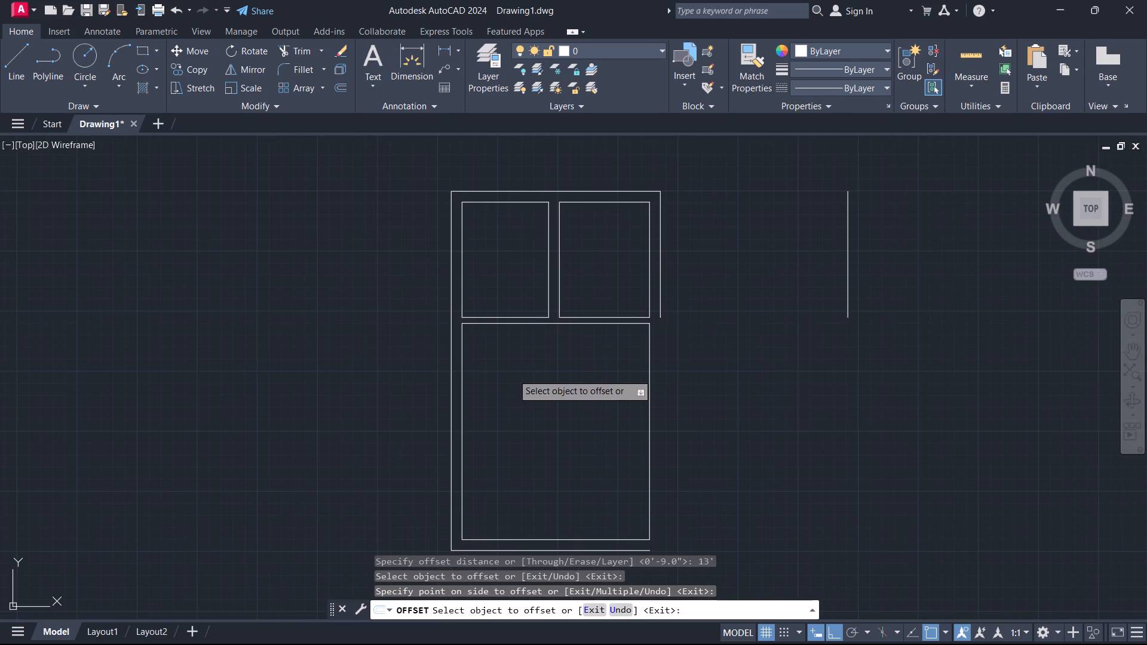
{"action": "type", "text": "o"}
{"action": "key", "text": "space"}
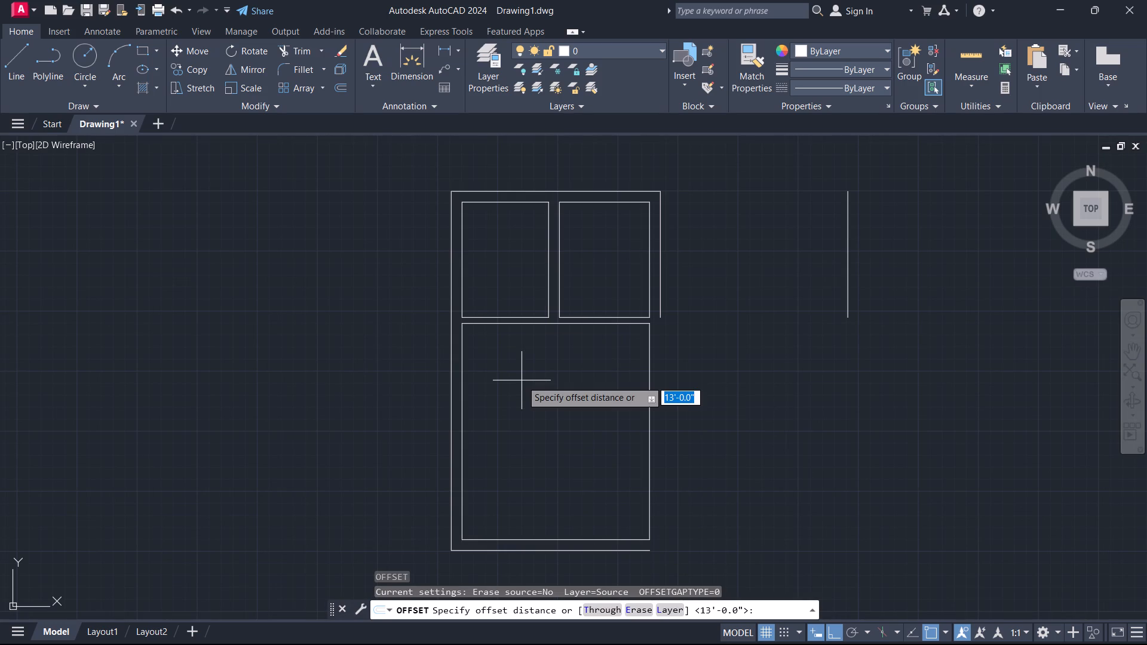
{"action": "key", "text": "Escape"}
Fillet the bottom wall's outer line with the right wall's outer line to close the lower-right outer corner.
{"action": "type", "text": "f"}
{"action": "key", "text": "space"}
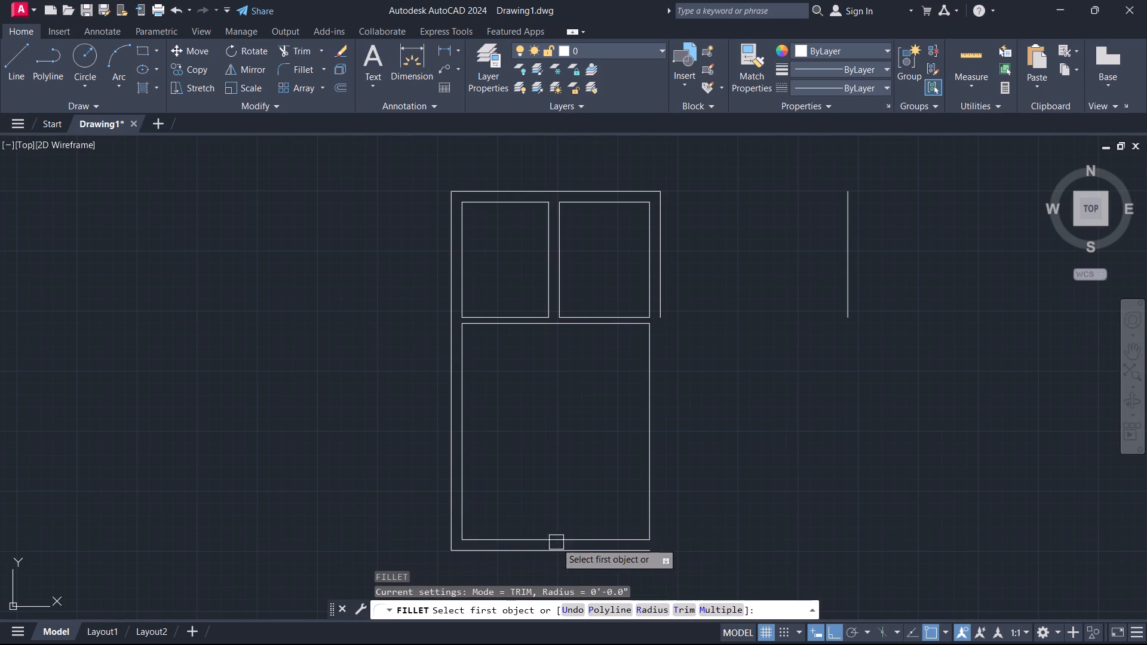
{"action": "left_click", "coordinate": [587, 549]}
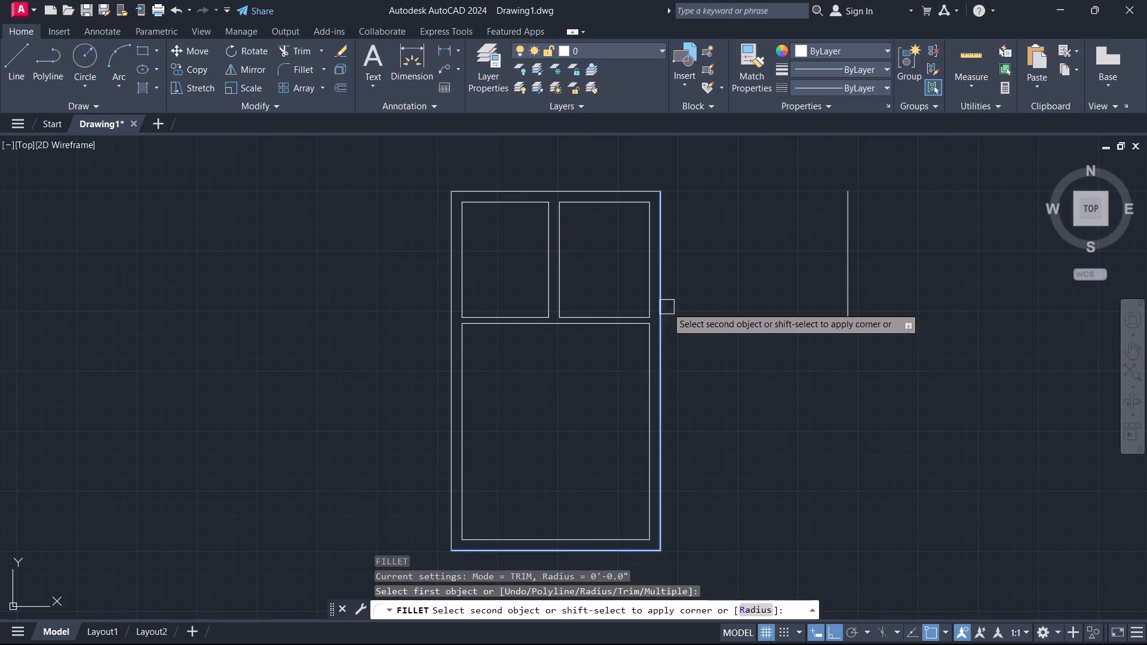
{"action": "left_click", "coordinate": [667, 307]}
{"action": "key", "text": "Escape"}
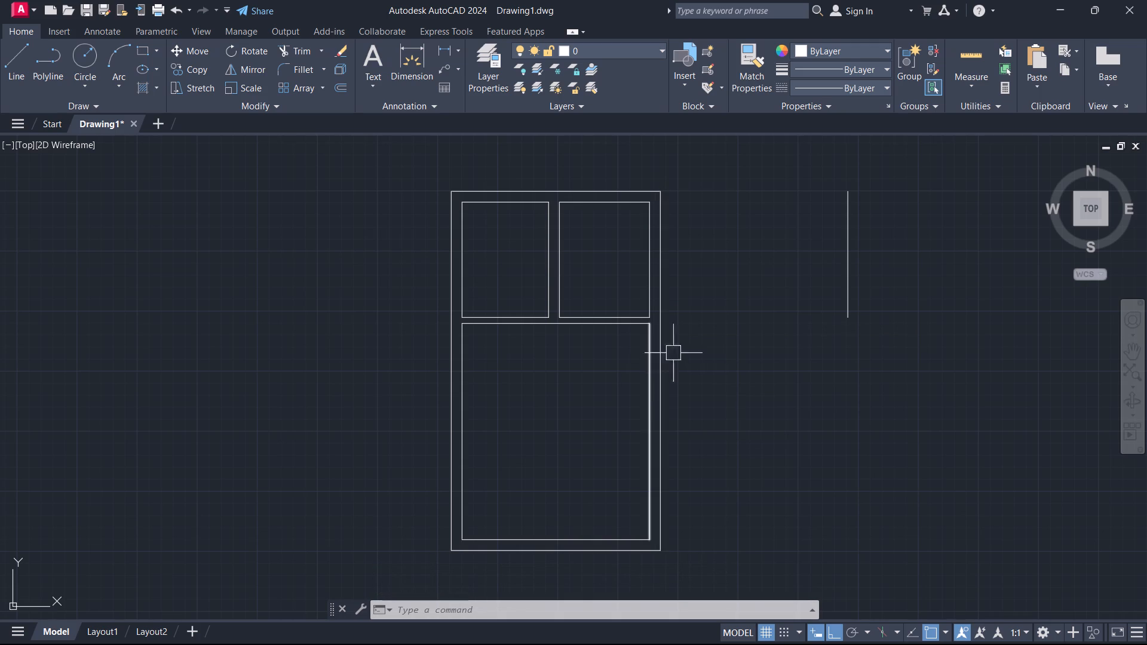
Offset the outer top wall line of the two upper rooms 7' upward.
{"action": "middle_click_drag", "start_coordinate": [723, 317], "coordinate": [650, 367]}
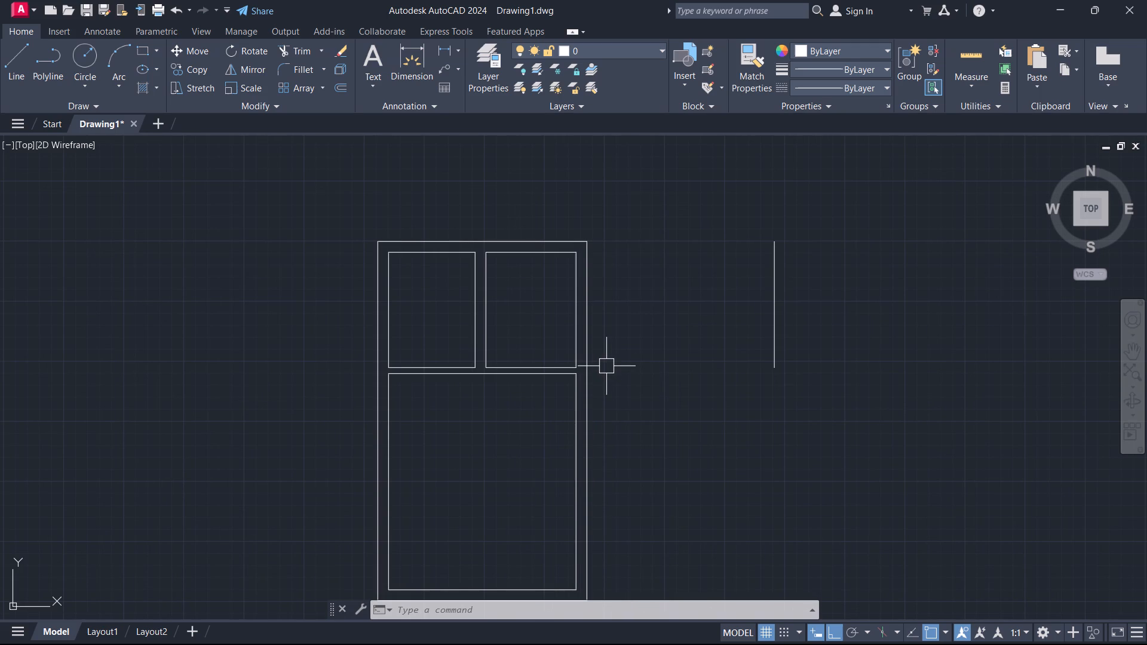
{"action": "type", "text": "o"}
{"action": "key", "text": "space"}
{"action": "key", "text": "7"}
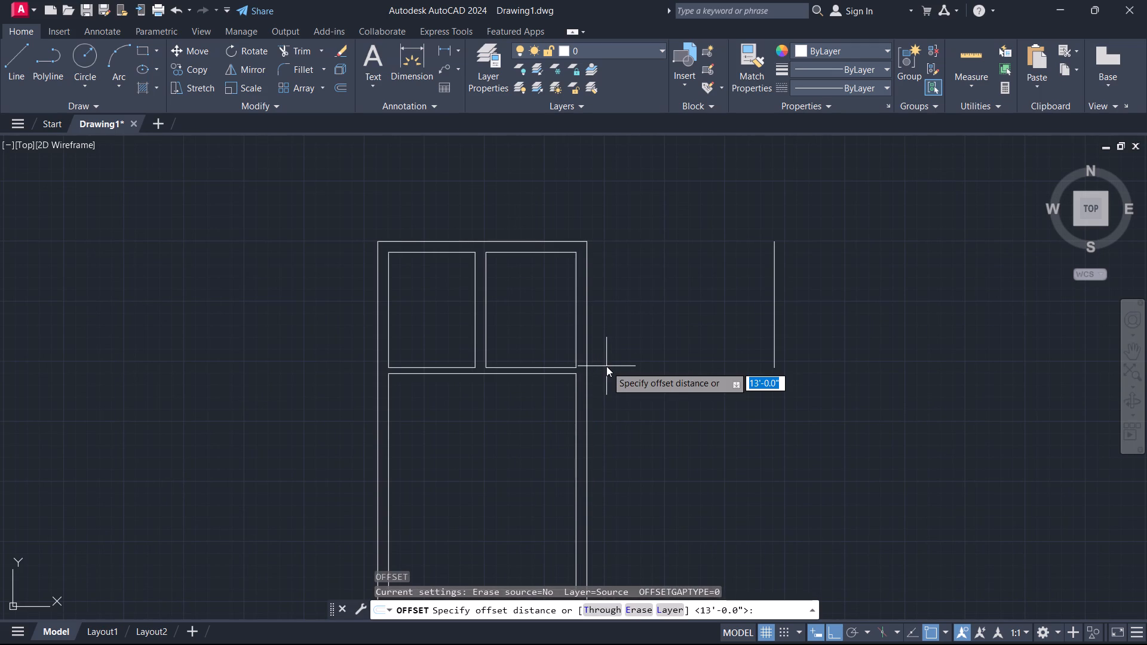
{"action": "key", "text": "apostrophe"}
{"action": "key", "text": "Return"}
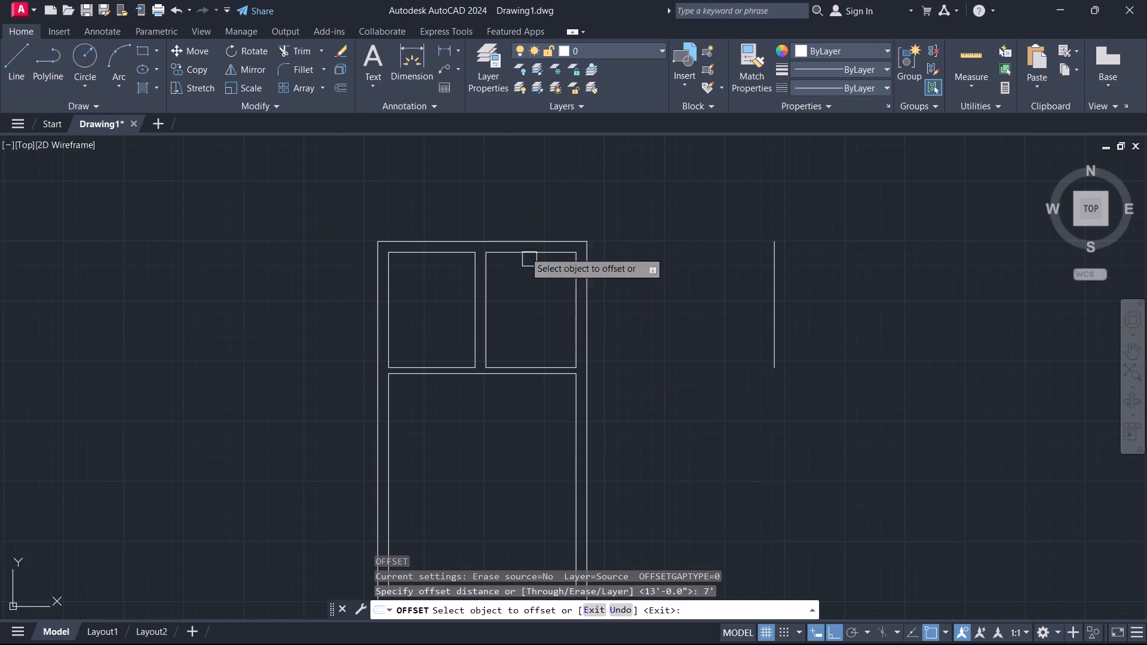
{"action": "scroll", "coordinate": [502, 220], "scroll_direction": "up", "scroll_amount": 1}
{"action": "left_click", "coordinate": [519, 250]}
{"action": "left_click", "coordinate": [520, 207]}
{"action": "key", "text": "Escape"}
{"action": "scroll", "coordinate": [518, 210], "scroll_direction": "down", "scroll_amount": 2}
{"action": "middle_click_drag", "start_coordinate": [518, 210], "coordinate": [511, 288]}
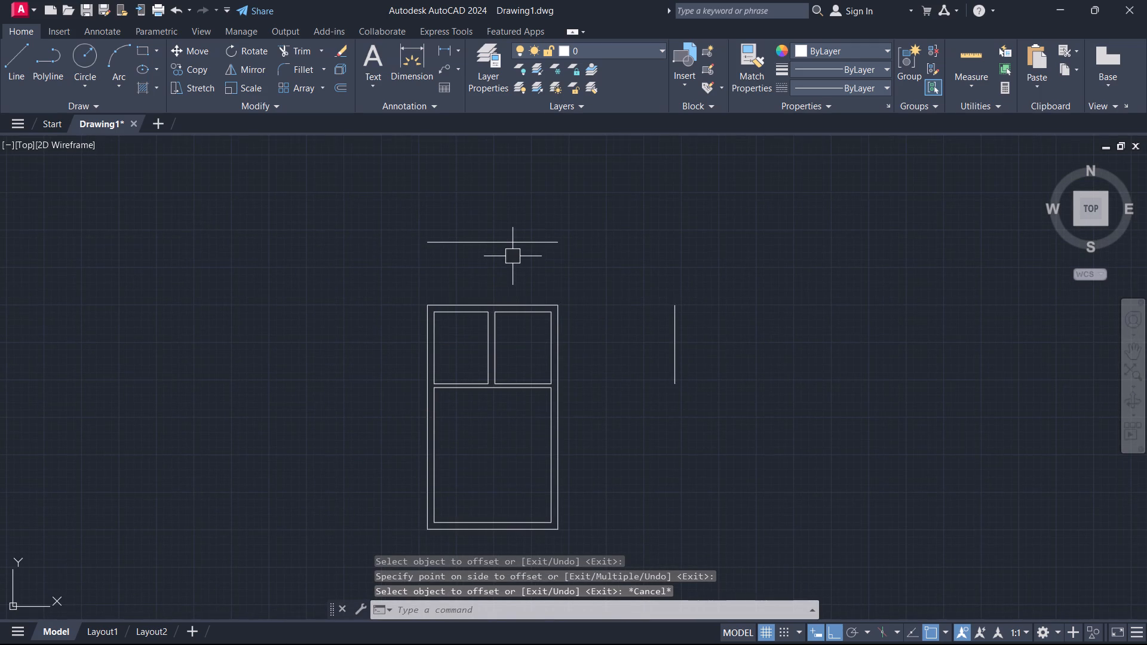
Stretch the right end of the 7' offset line horizontally to the right, past the detached vertical line.
{"action": "left_click", "coordinate": [510, 241]}
{"action": "left_click", "coordinate": [556, 241]}
{"action": "left_click", "coordinate": [825, 228]}
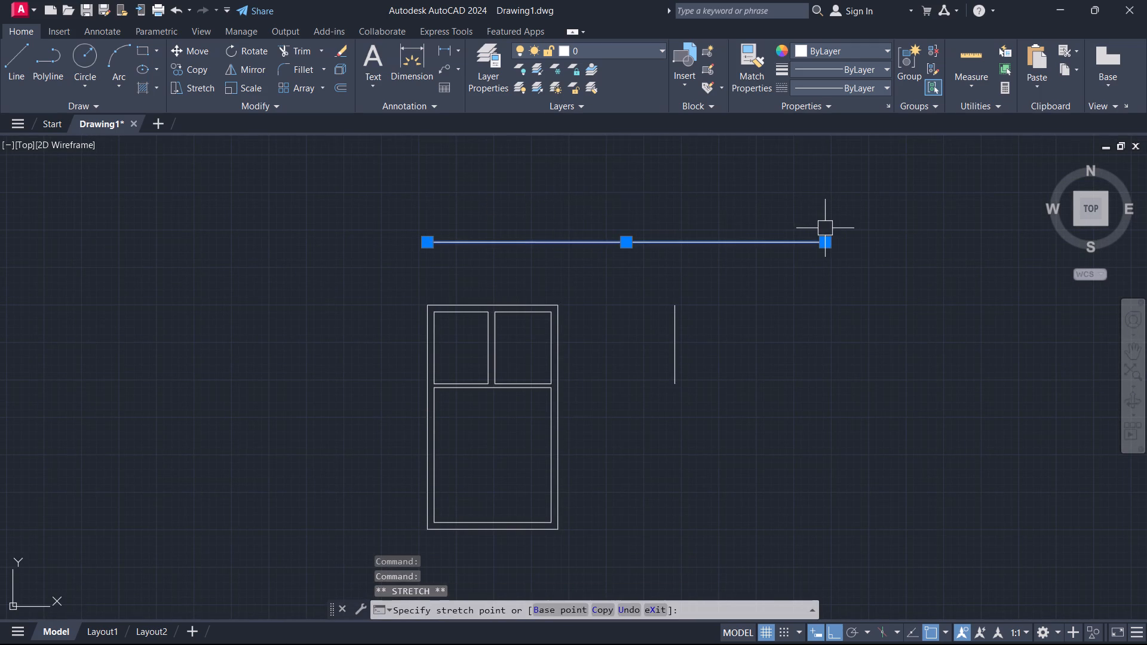
{"action": "key", "text": "Escape"}
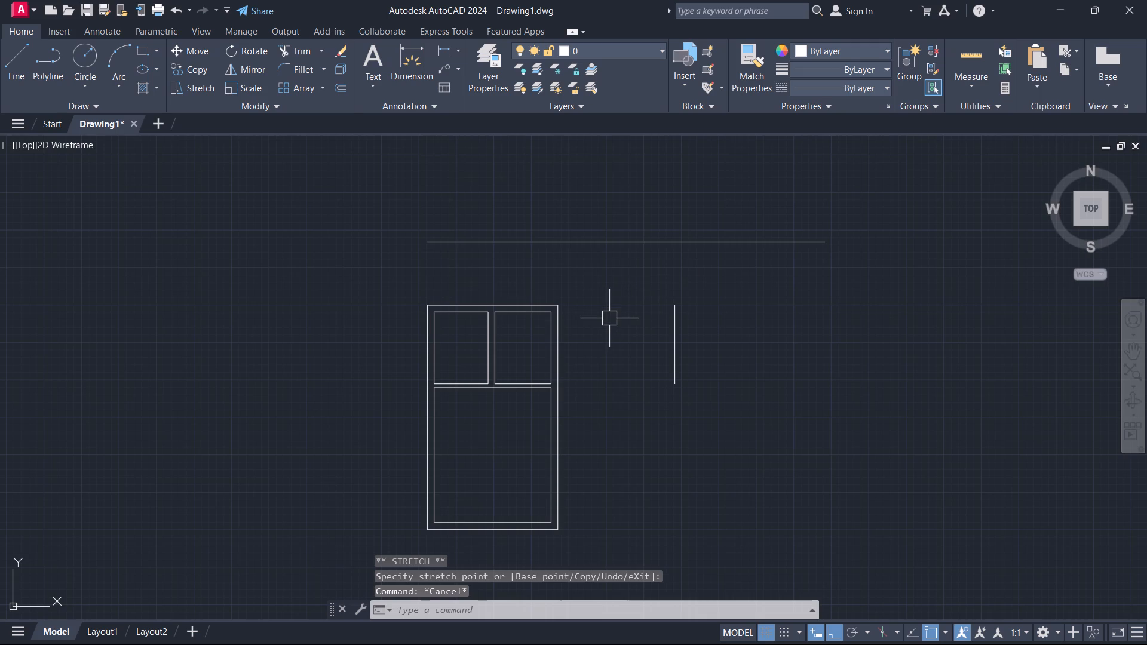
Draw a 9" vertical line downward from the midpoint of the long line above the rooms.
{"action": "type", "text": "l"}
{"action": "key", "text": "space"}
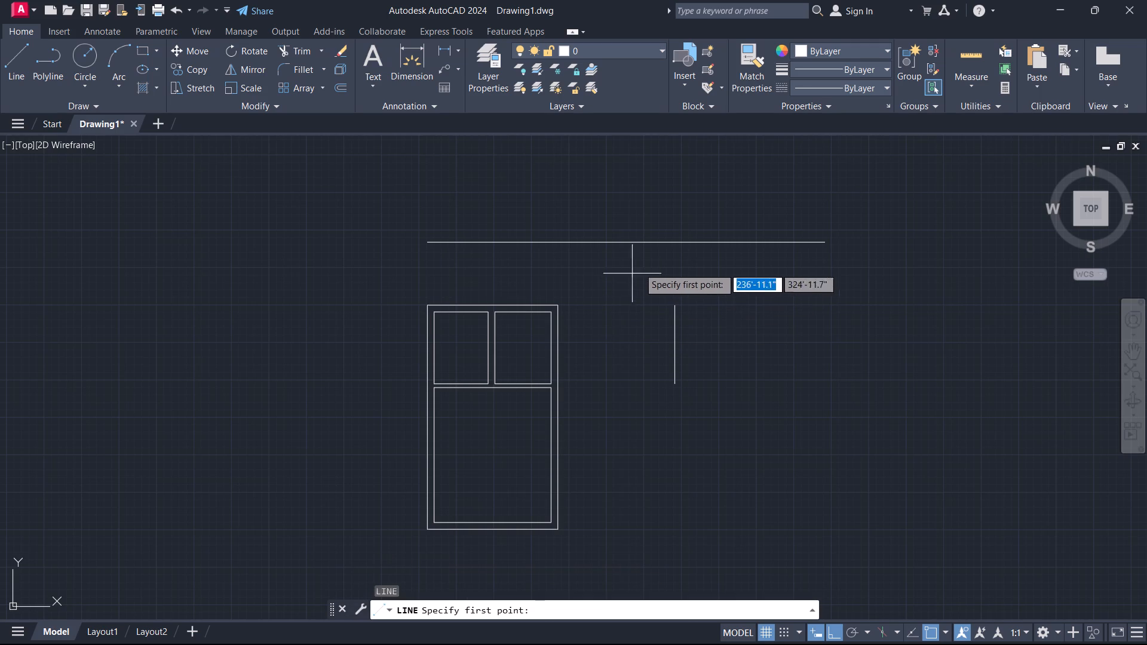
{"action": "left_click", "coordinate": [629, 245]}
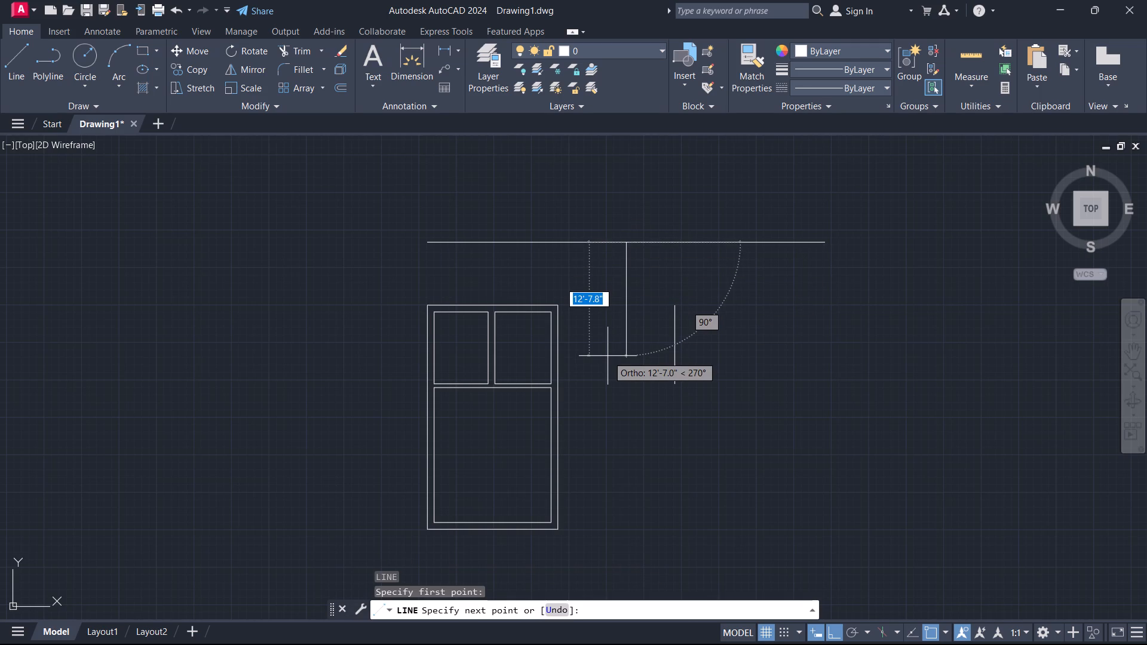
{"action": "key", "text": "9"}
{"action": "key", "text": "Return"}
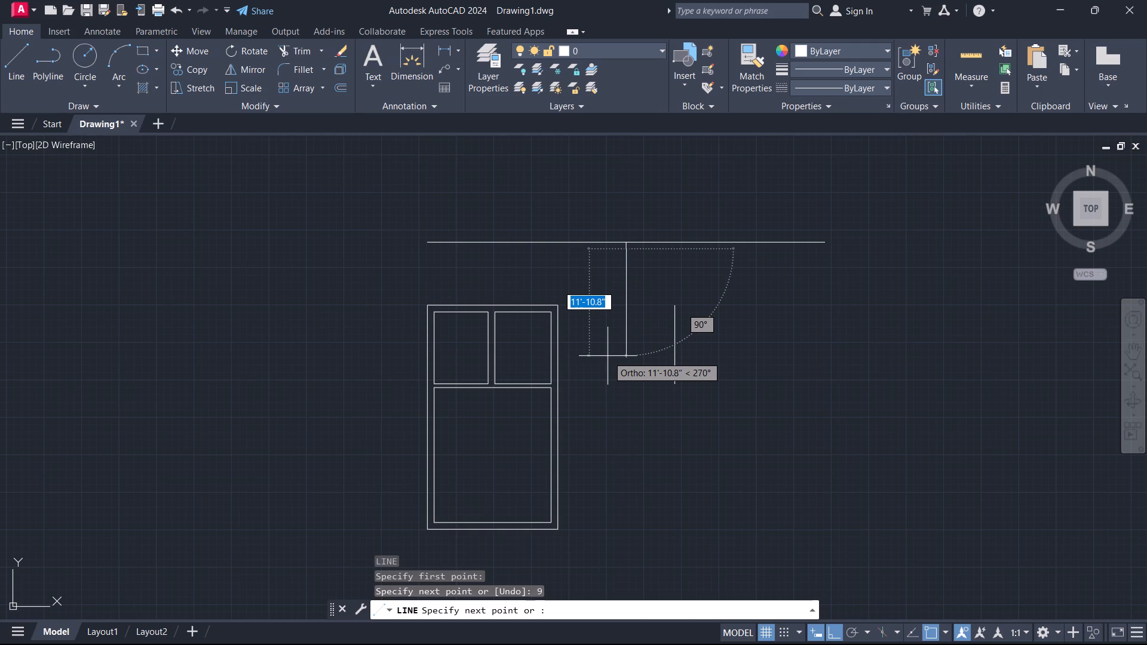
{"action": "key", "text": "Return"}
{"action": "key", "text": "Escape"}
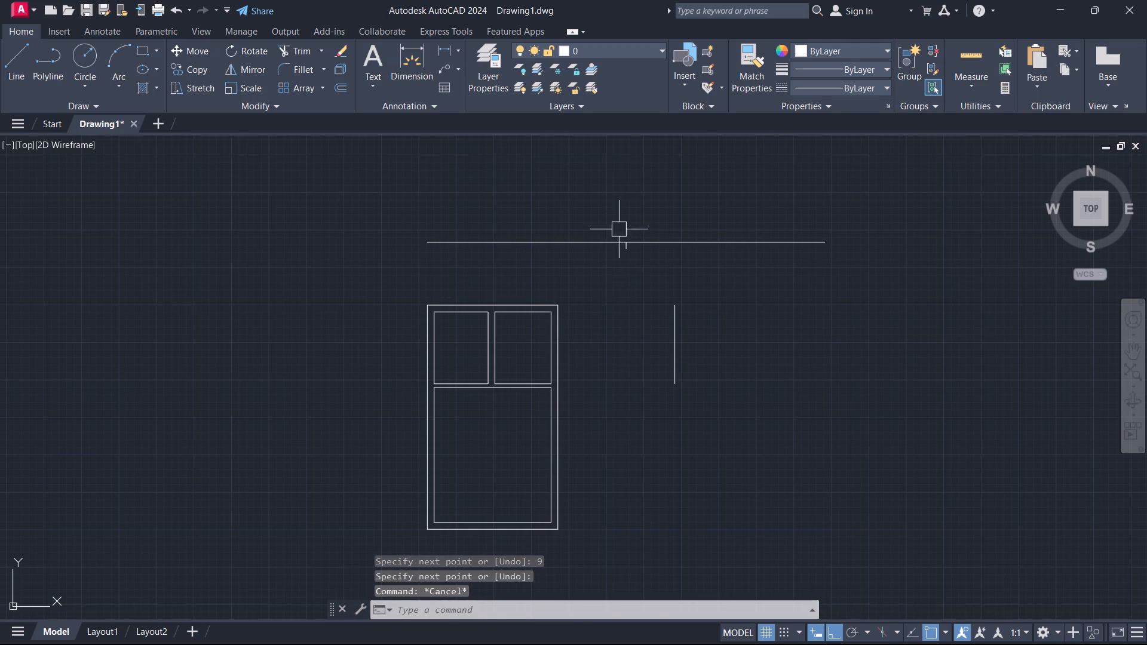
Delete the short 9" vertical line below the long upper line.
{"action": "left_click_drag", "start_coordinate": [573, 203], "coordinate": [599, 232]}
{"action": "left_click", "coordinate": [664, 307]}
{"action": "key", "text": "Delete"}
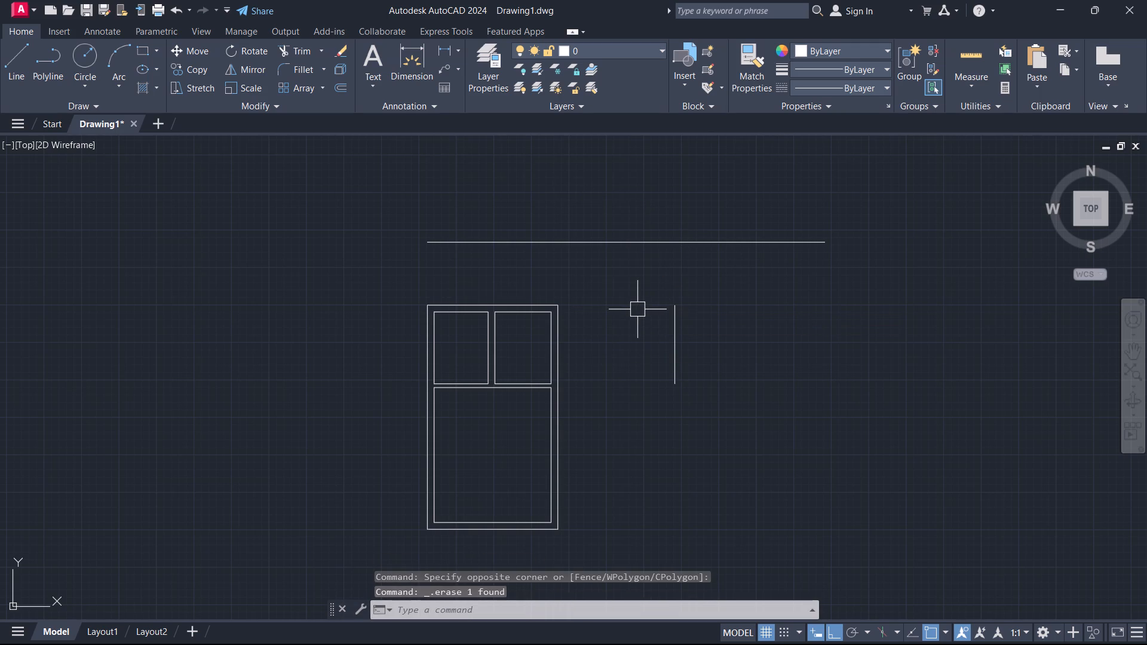
Draw a 9' vertical line downward from the long horizontal line above the rooms, to the right of the room block.
{"action": "type", "text": "l"}
{"action": "key", "text": "space"}
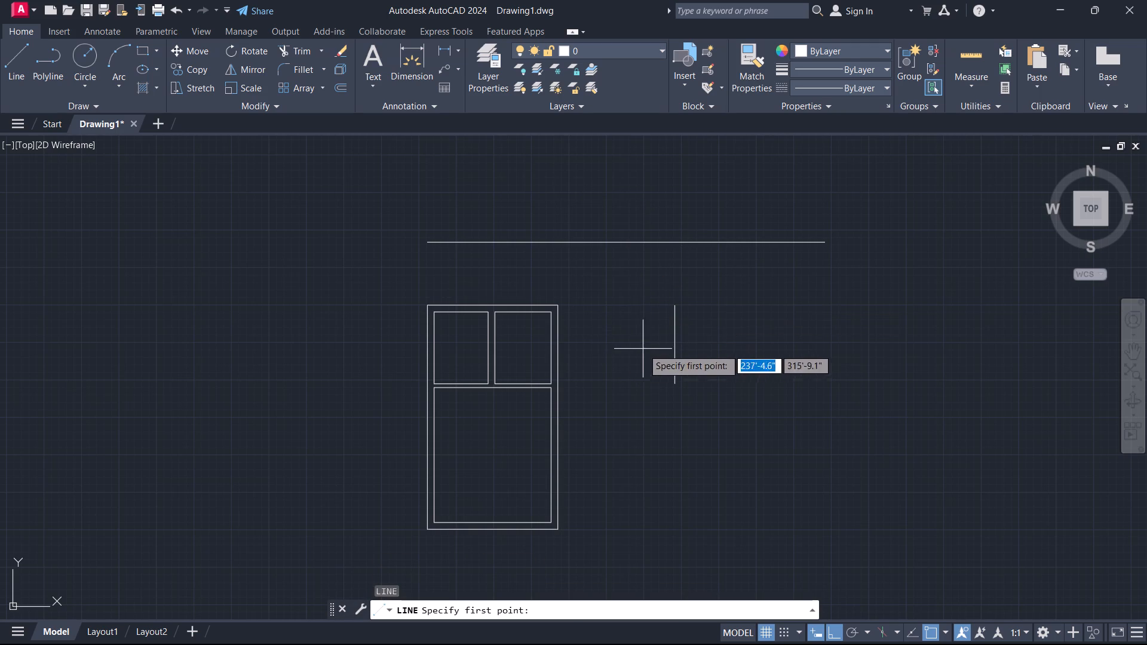
{"action": "left_click", "coordinate": [641, 242]}
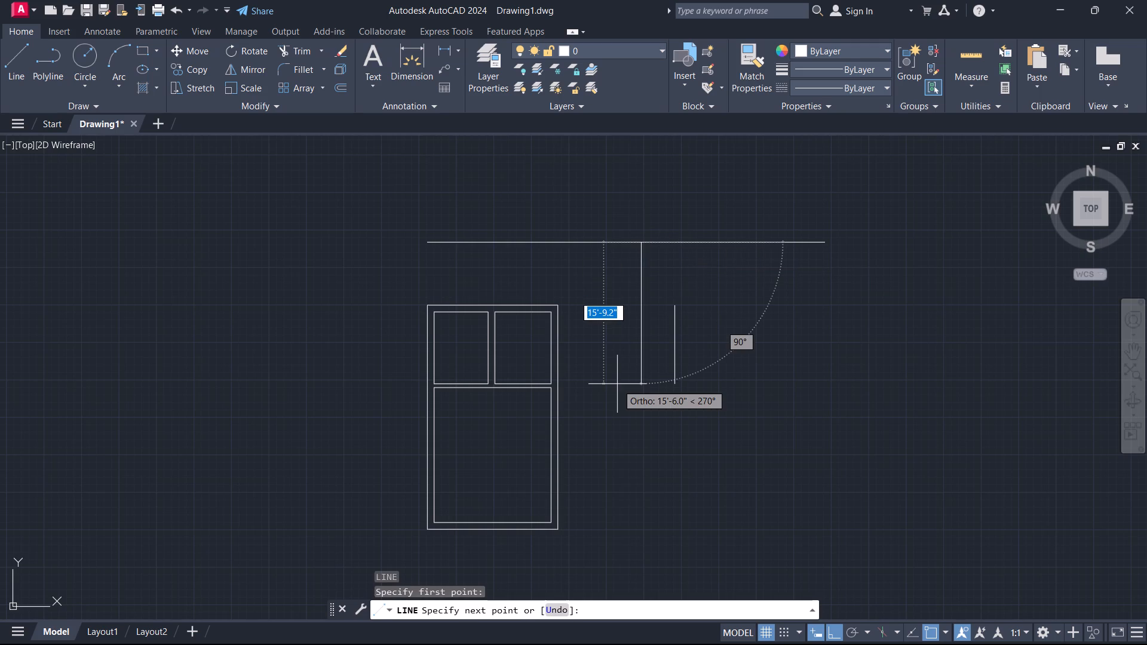
{"action": "type", "text": "9'"}
{"action": "key", "text": "Return"}
{"action": "key", "text": "Escape"}
Draw a horizontal line from the lower end of the 9' line to the right outer wall of the rooms.
{"action": "scroll", "coordinate": [638, 346], "scroll_direction": "up", "scroll_amount": 2}
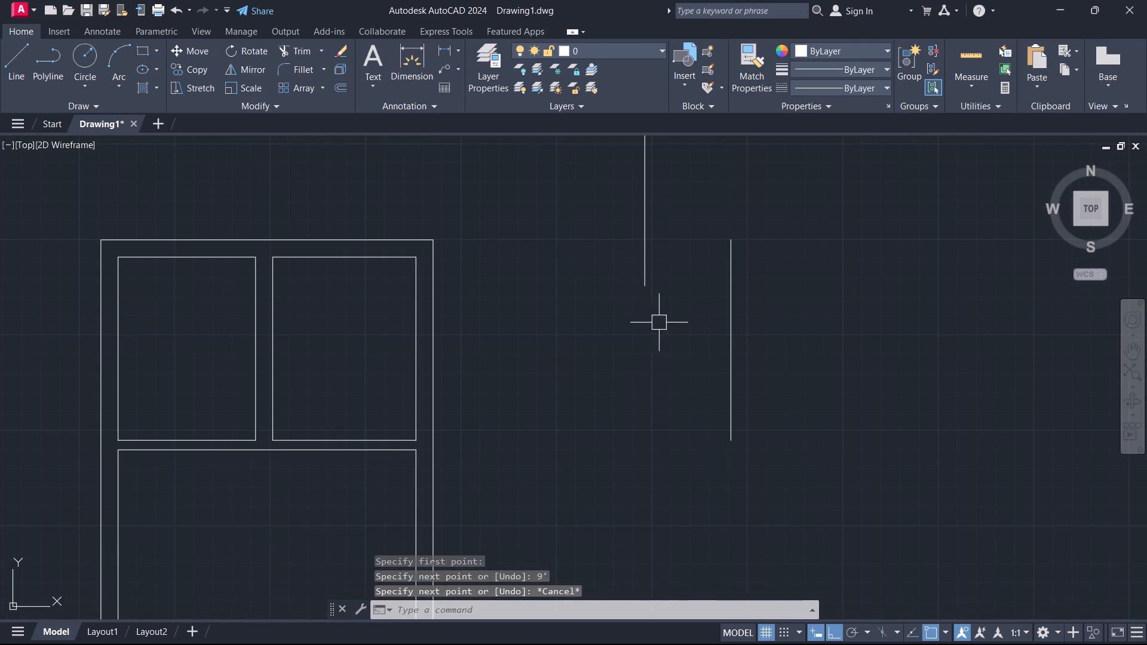
{"action": "type", "text": "l"}
{"action": "key", "text": "space"}
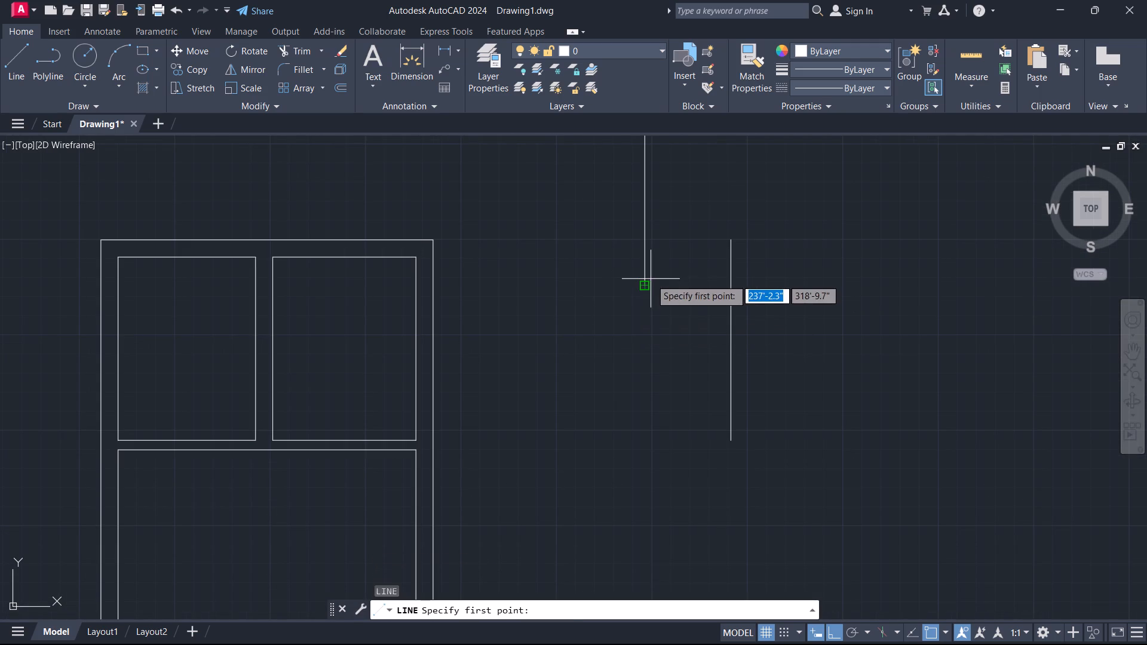
{"action": "left_click", "coordinate": [651, 279]}
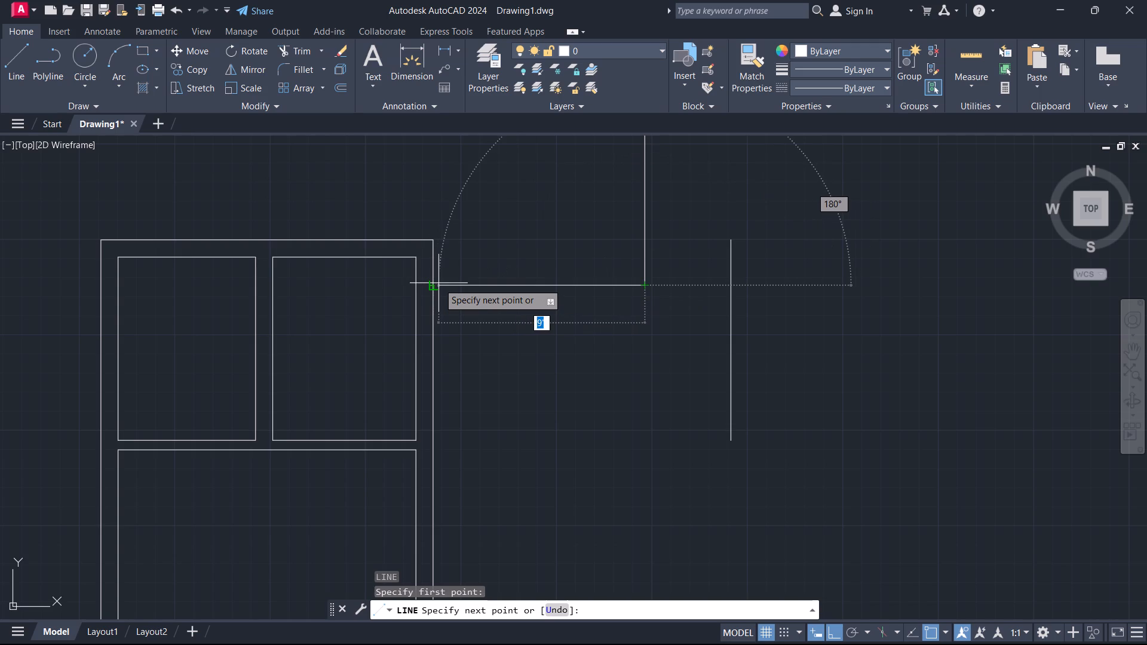
{"action": "left_click", "coordinate": [438, 283]}
{"action": "key", "text": "Escape"}
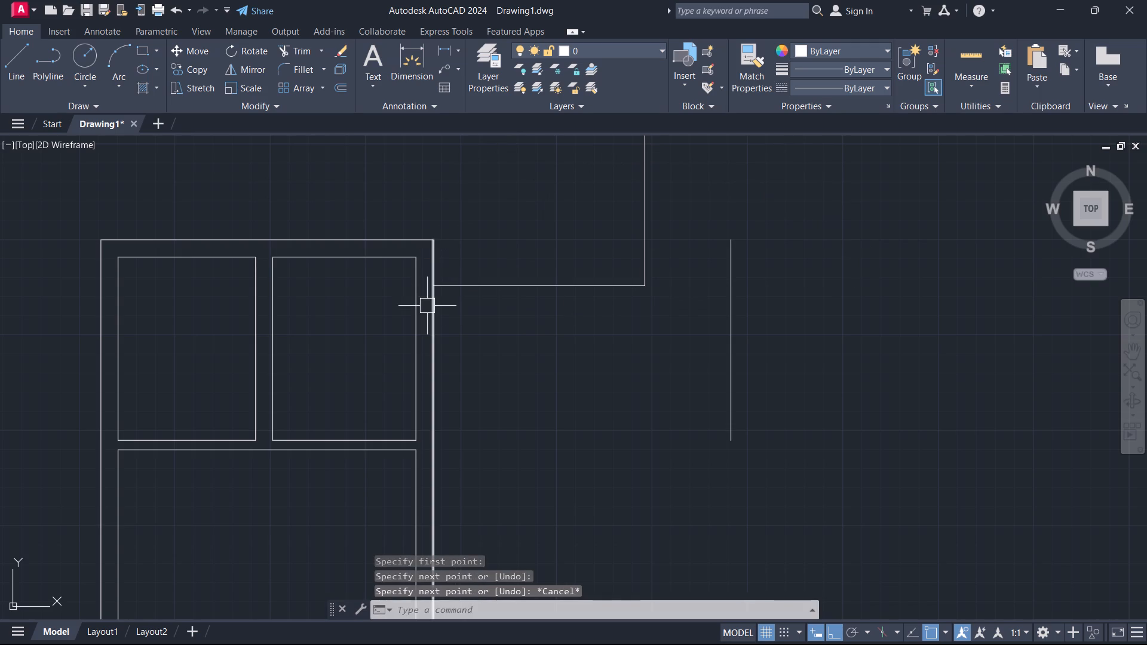
Offset the new horizontal line 9" downward to form the wall thickness.
{"action": "scroll", "coordinate": [427, 308], "scroll_direction": "up", "scroll_amount": 2}
{"action": "middle_click_drag", "start_coordinate": [427, 308], "coordinate": [449, 370]}
{"action": "scroll", "coordinate": [456, 317], "scroll_direction": "down", "scroll_amount": 4}
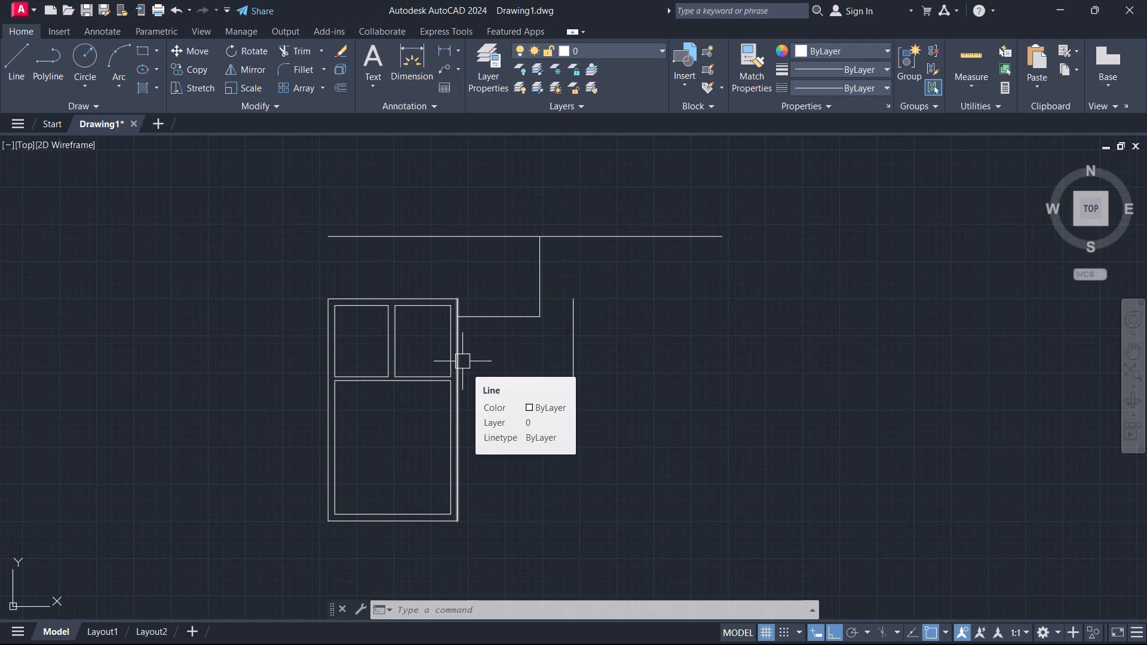
{"action": "type", "text": "o"}
{"action": "key", "text": "space"}
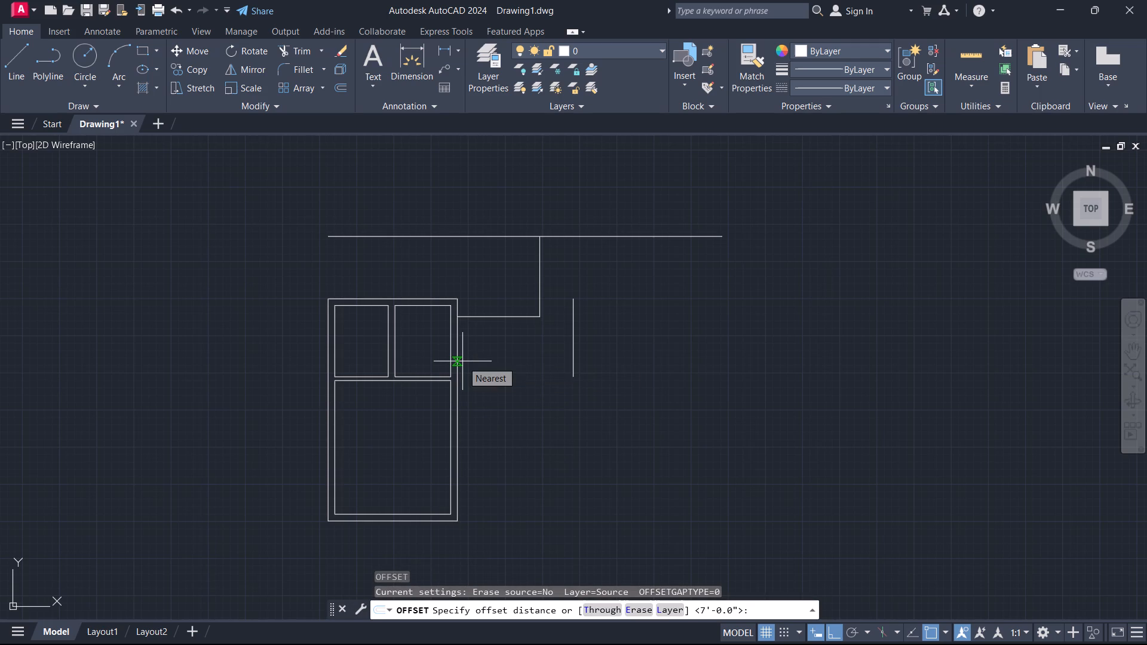
{"action": "key", "text": "9"}
{"action": "key", "text": "Return"}
{"action": "scroll", "coordinate": [462, 361], "scroll_direction": "up", "scroll_amount": 2}
{"action": "left_click", "coordinate": [490, 271]}
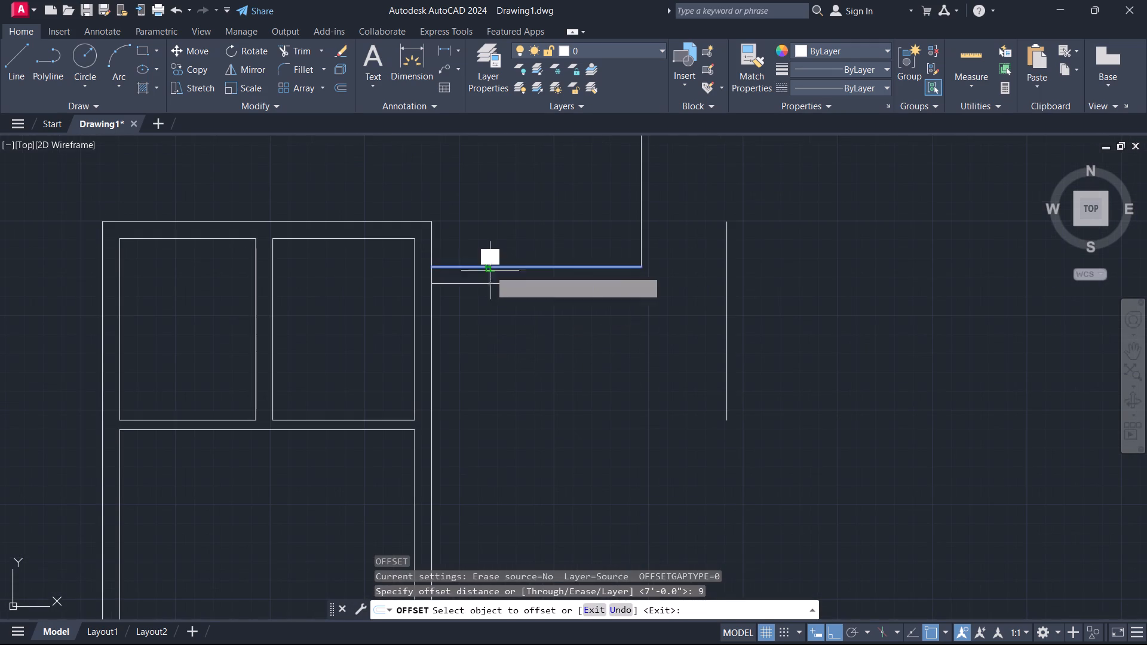
{"action": "left_click", "coordinate": [473, 322]}
{"action": "key", "text": "Escape"}
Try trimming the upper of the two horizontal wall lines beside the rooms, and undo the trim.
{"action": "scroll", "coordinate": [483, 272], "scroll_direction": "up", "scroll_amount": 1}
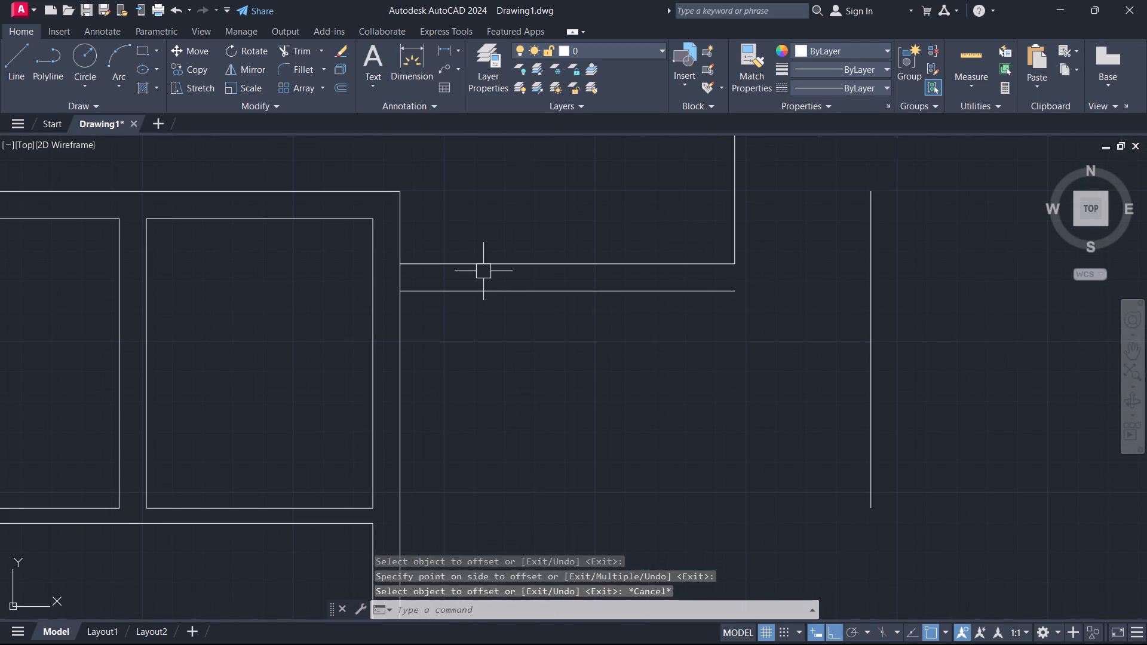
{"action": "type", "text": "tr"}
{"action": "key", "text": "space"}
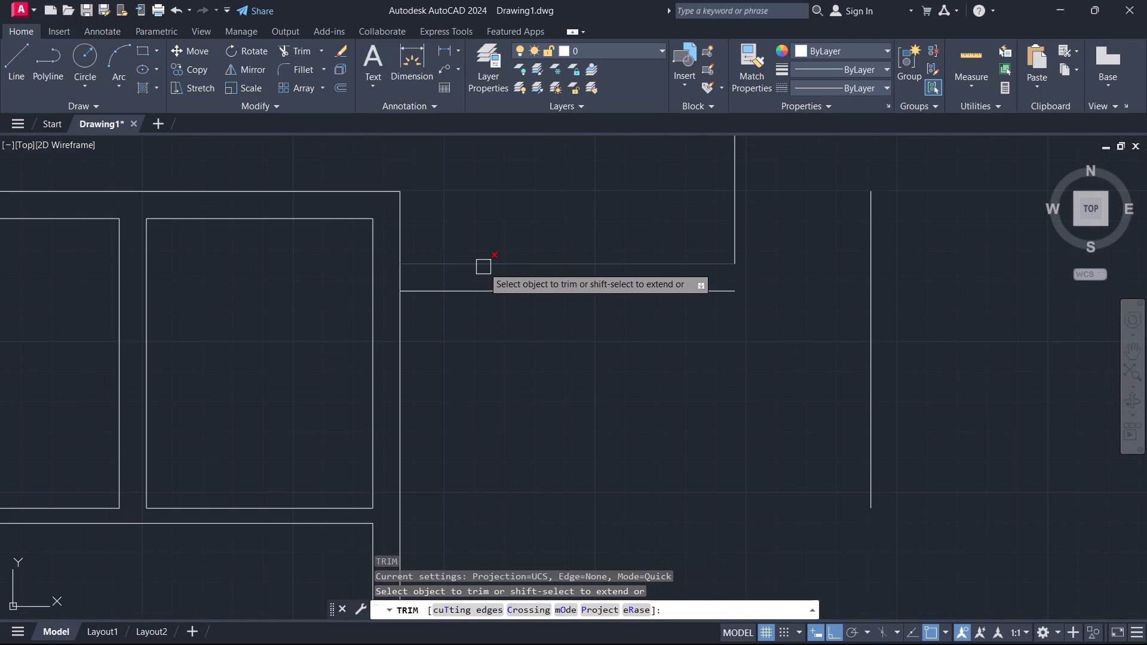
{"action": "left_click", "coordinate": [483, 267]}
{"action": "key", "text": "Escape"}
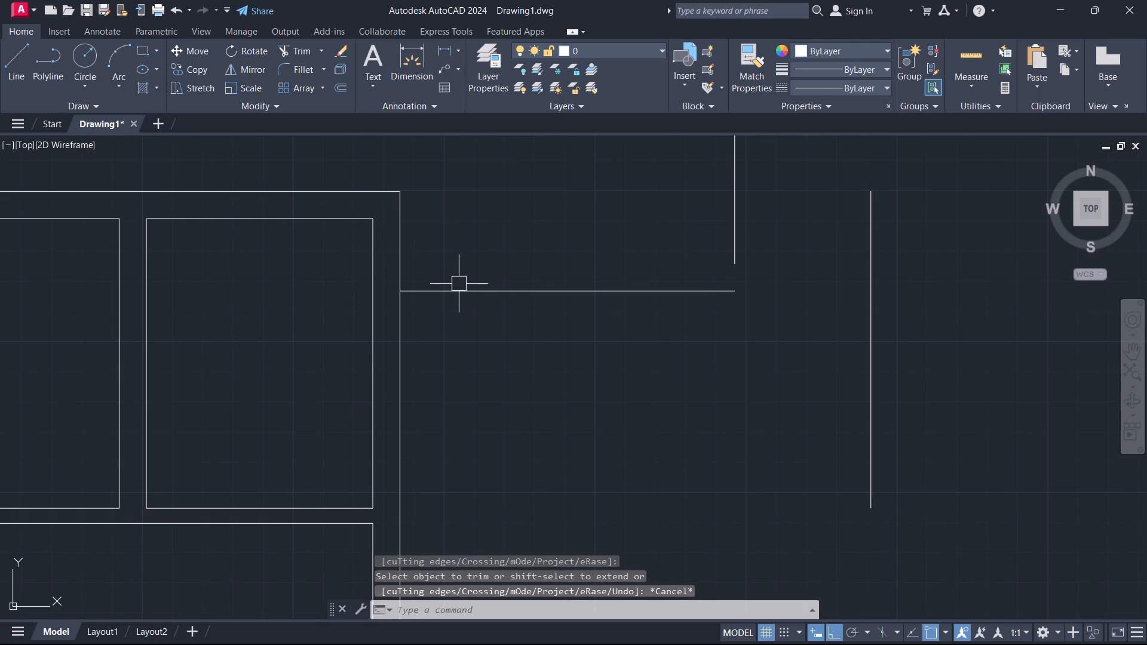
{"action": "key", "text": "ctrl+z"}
Extend both horizontal wall lines rightward to the detached vertical line.
{"action": "key", "text": "e"}
{"action": "key", "text": "x"}
{"action": "key", "text": "space"}
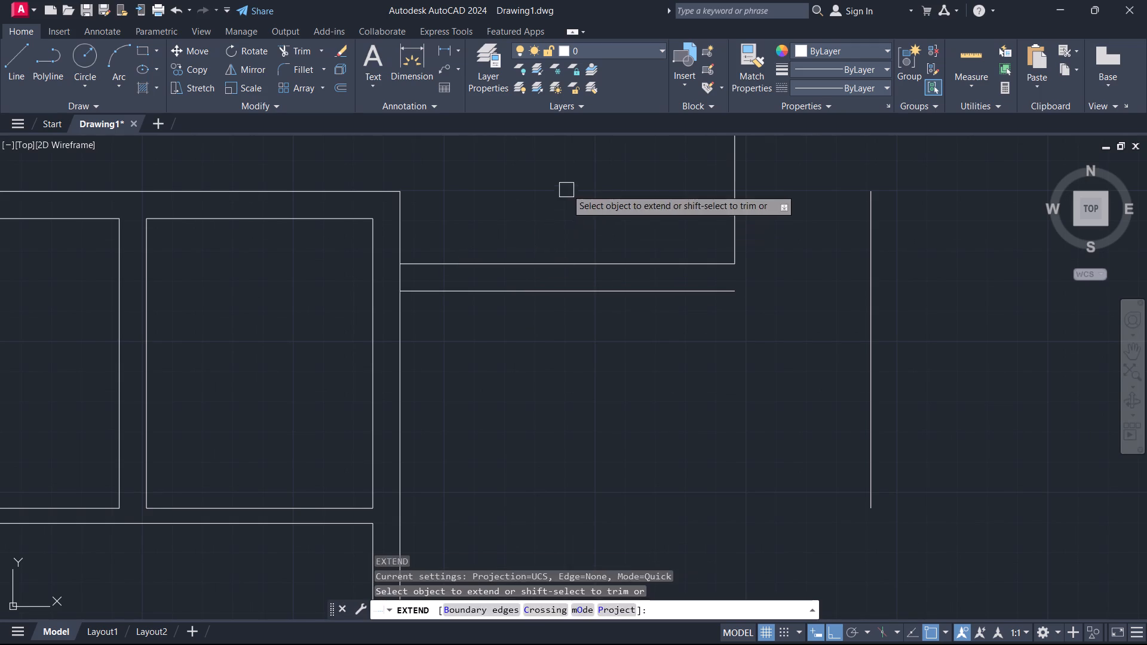
{"action": "left_click_drag", "start_coordinate": [567, 189], "coordinate": [569, 196]}
{"action": "left_click", "coordinate": [634, 325]}
{"action": "key", "text": "Escape"}
Offset the right outer wall line of the room block 4'6" to the right.
{"action": "middle_click_drag", "start_coordinate": [522, 239], "coordinate": [589, 315]}
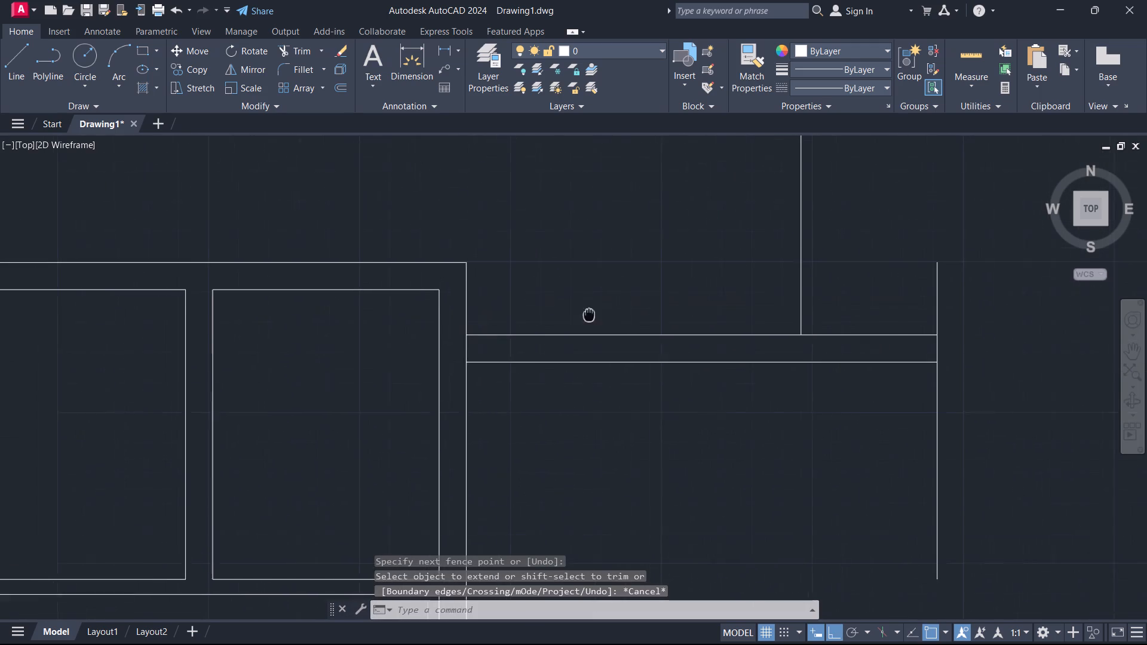
{"action": "middle_click_drag", "start_coordinate": [589, 315], "coordinate": [592, 325]}
{"action": "type", "text": "o"}
{"action": "key", "text": "space"}
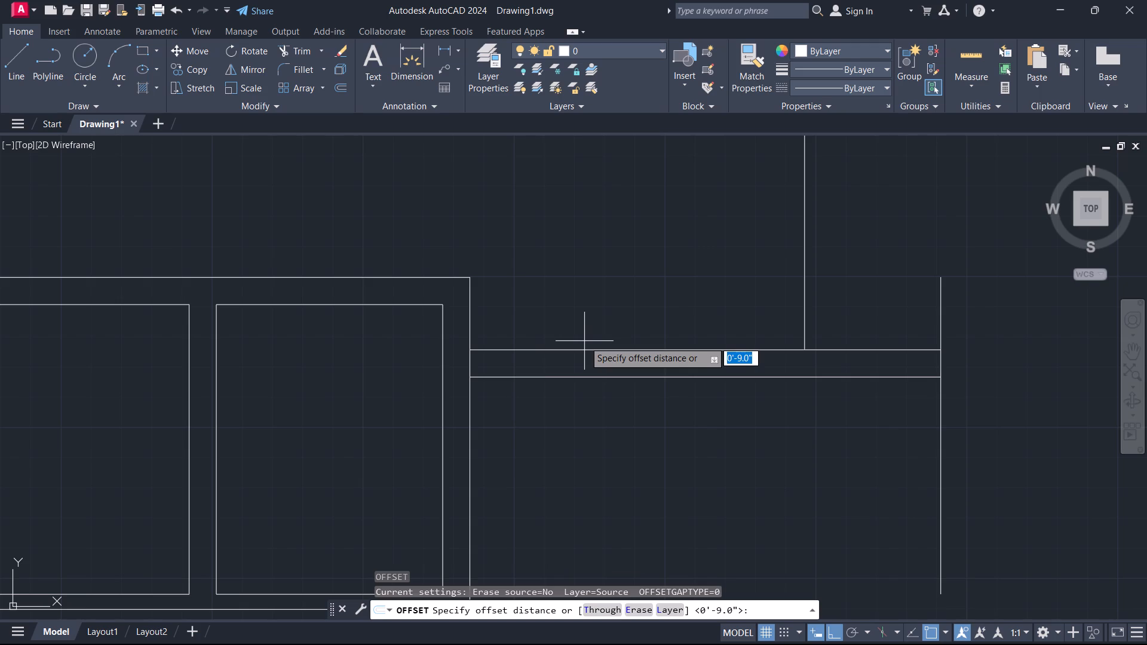
{"action": "key", "text": "5"}
{"action": "key", "text": "BackSpace"}
{"action": "key", "text": "apostrophe"}
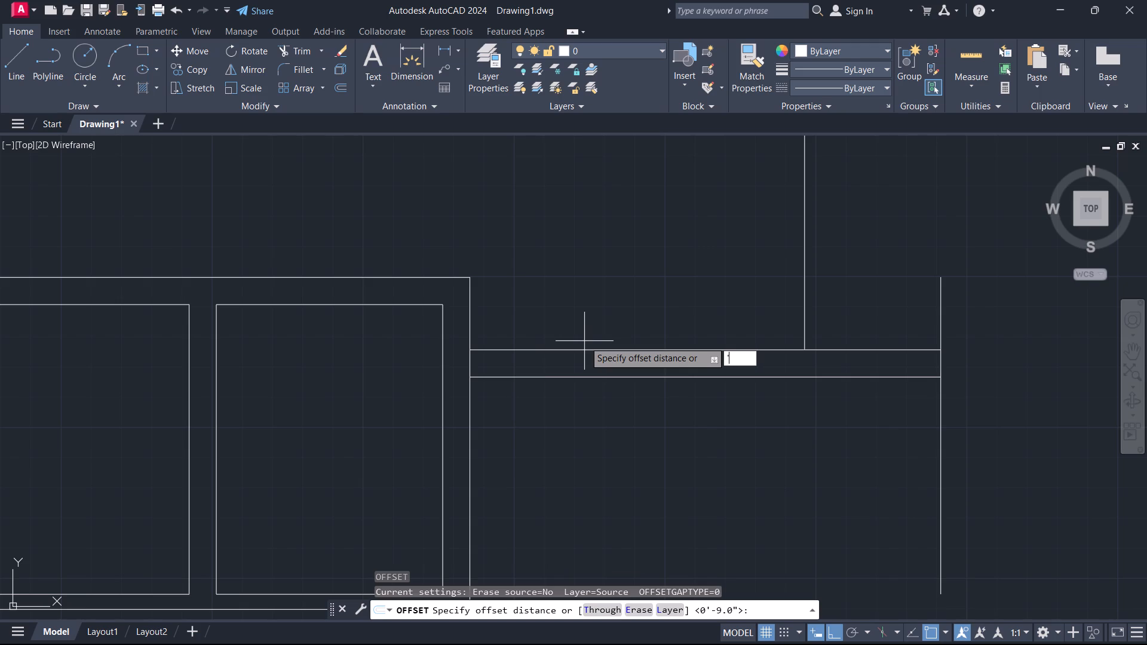
{"action": "key", "text": "BackSpace"}
{"action": "type", "text": "4'"}
{"action": "key", "text": "6"}
{"action": "key", "text": "Return"}
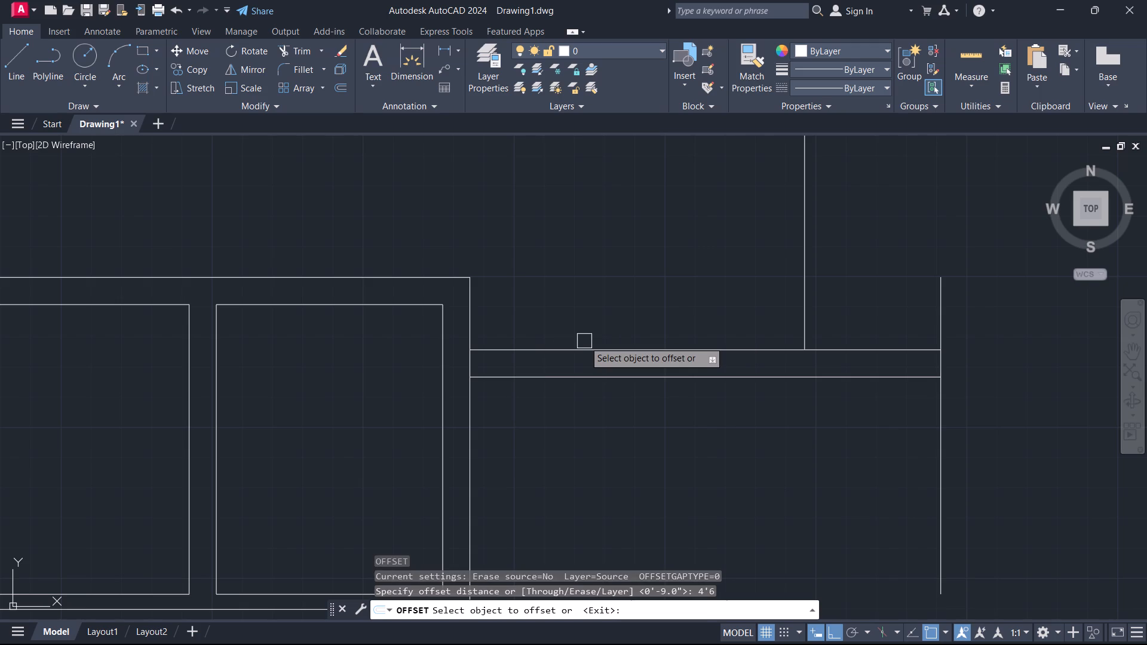
{"action": "left_click", "coordinate": [471, 447]}
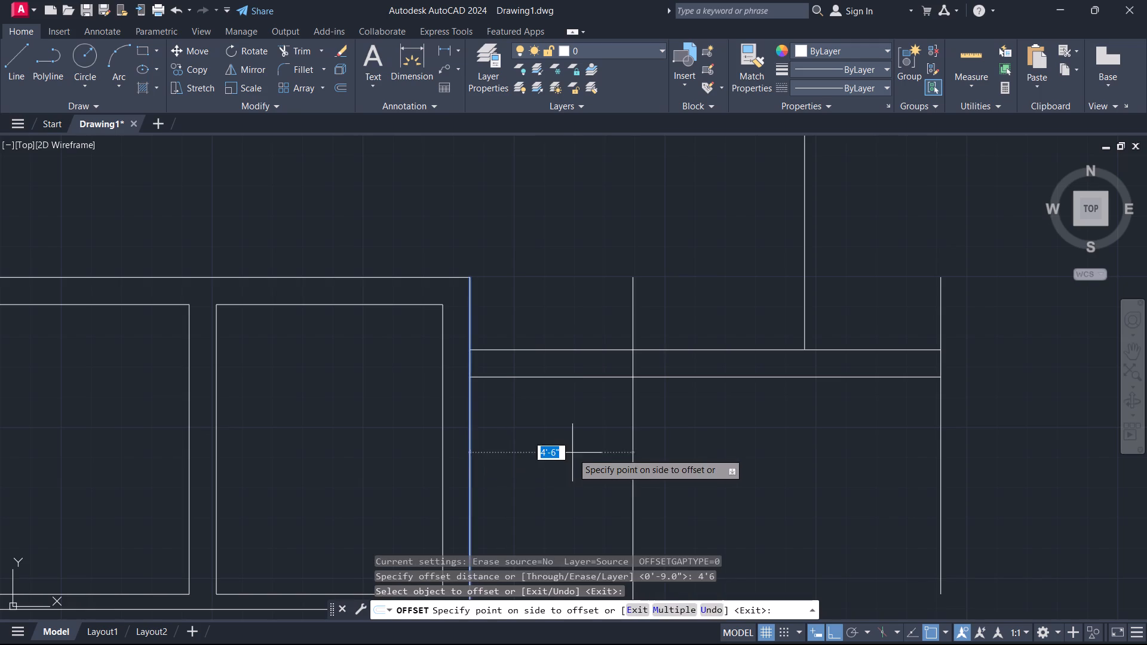
{"action": "left_click", "coordinate": [597, 454]}
{"action": "key", "text": "Escape"}
Extend the outer and inner top wall lines of the upper right room to the 4'6" offset line.
{"action": "type", "text": "ex"}
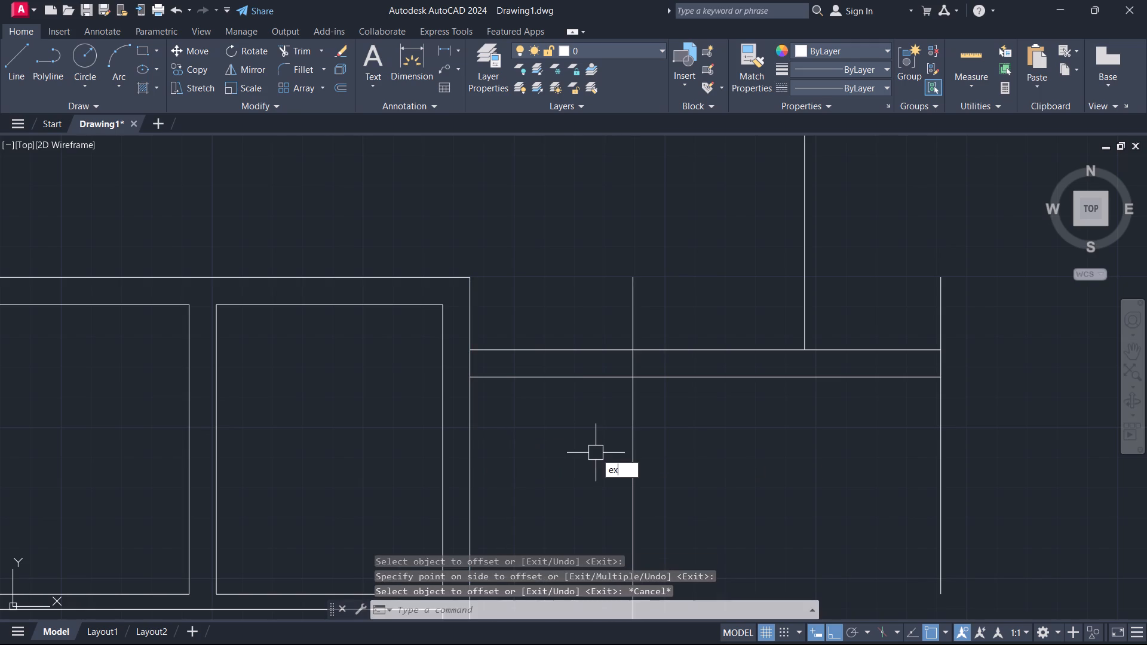
{"action": "key", "text": "space"}
{"action": "left_click", "coordinate": [352, 330]}
{"action": "left_click", "coordinate": [509, 211]}
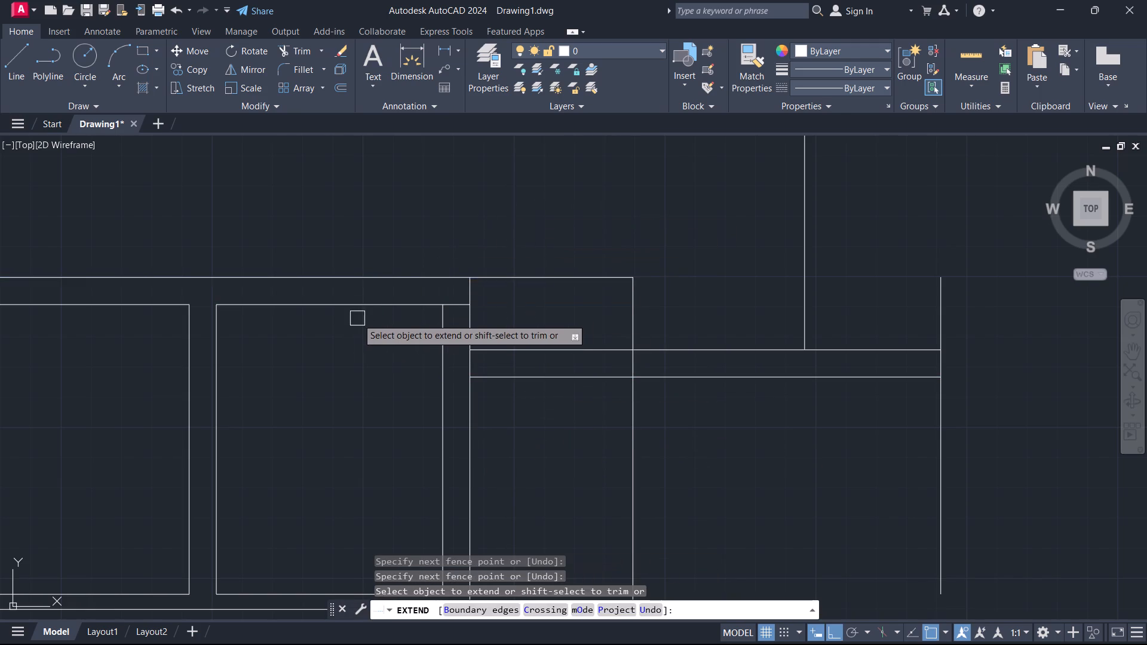
{"action": "left_click", "coordinate": [385, 302]}
{"action": "key", "text": "Escape"}
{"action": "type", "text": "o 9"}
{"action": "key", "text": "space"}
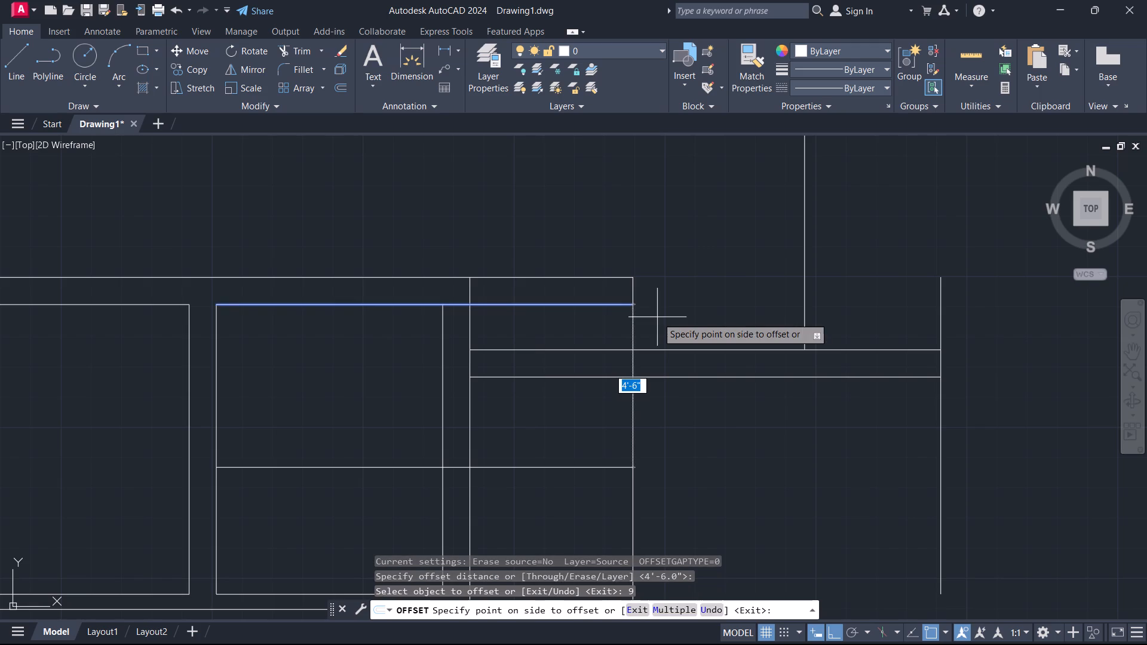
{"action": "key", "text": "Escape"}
Offset the vertical line at the end of the extended top walls 9" to the right.
{"action": "type", "text": "o 9"}
{"action": "key", "text": "Return"}
{"action": "key", "text": "space"}
{"action": "scroll", "coordinate": [629, 351], "scroll_direction": "up", "scroll_amount": 1}
{"action": "key", "text": "space"}
{"action": "key", "text": "space"}
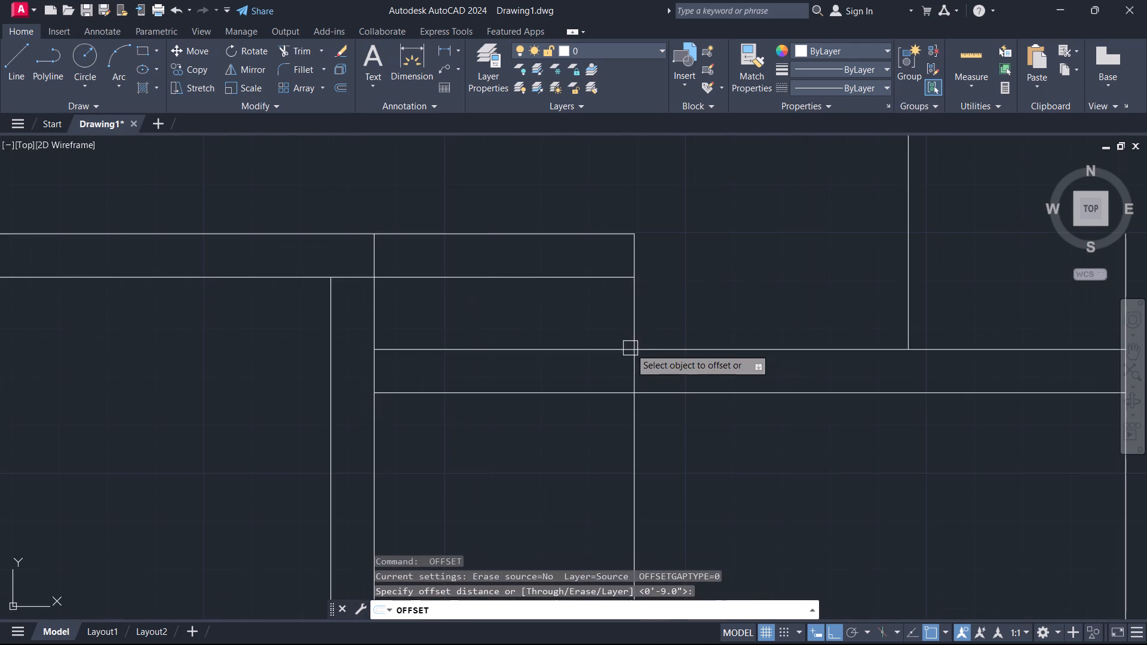
{"action": "left_click", "coordinate": [630, 327]}
{"action": "left_click", "coordinate": [671, 316]}
{"action": "key", "text": "Escape"}
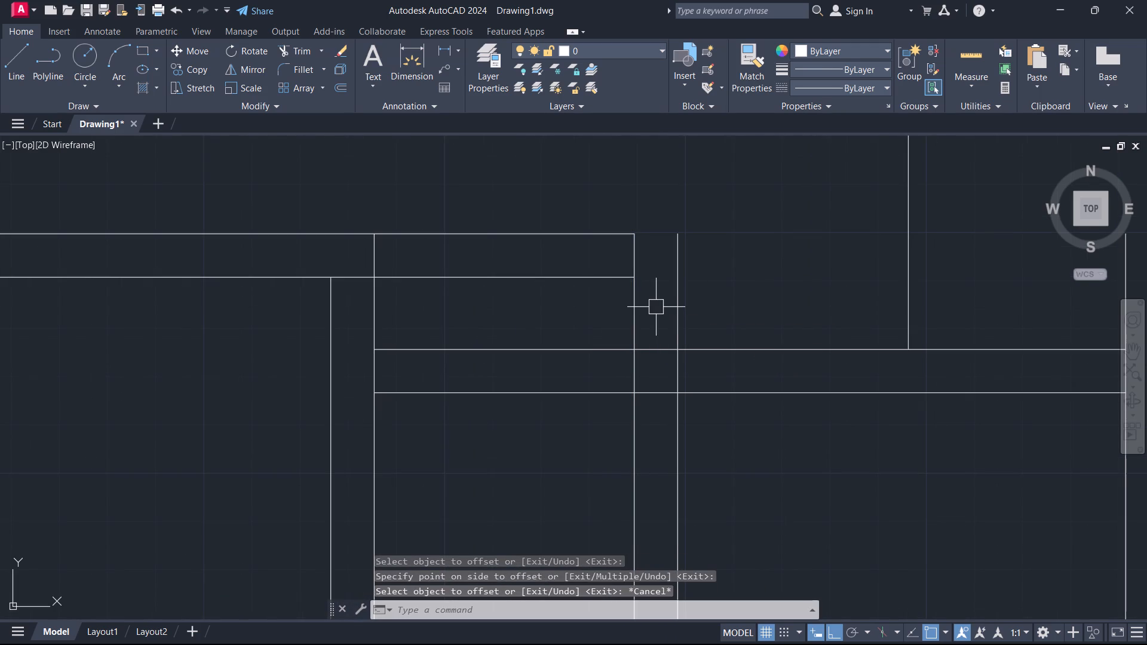
Extend the outer top wall line to the new 9" offset vertical line.
{"action": "type", "text": "ex"}
{"action": "key", "text": "space"}
{"action": "left_click", "coordinate": [622, 237]}
{"action": "key", "text": "Escape"}
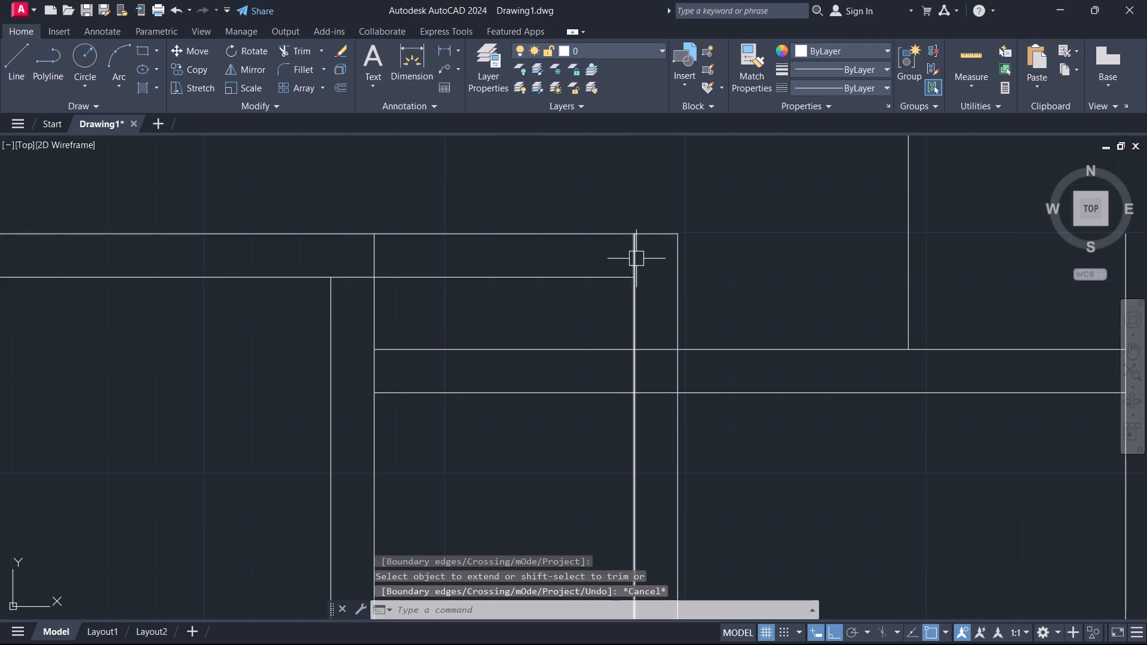
Trim the excess wall line pieces at the new top corner and where the old right wall meets the top wall.
{"action": "type", "text": "tr"}
{"action": "key", "text": "space"}
{"action": "left_click", "coordinate": [639, 259]}
{"action": "left_click", "coordinate": [352, 282]}
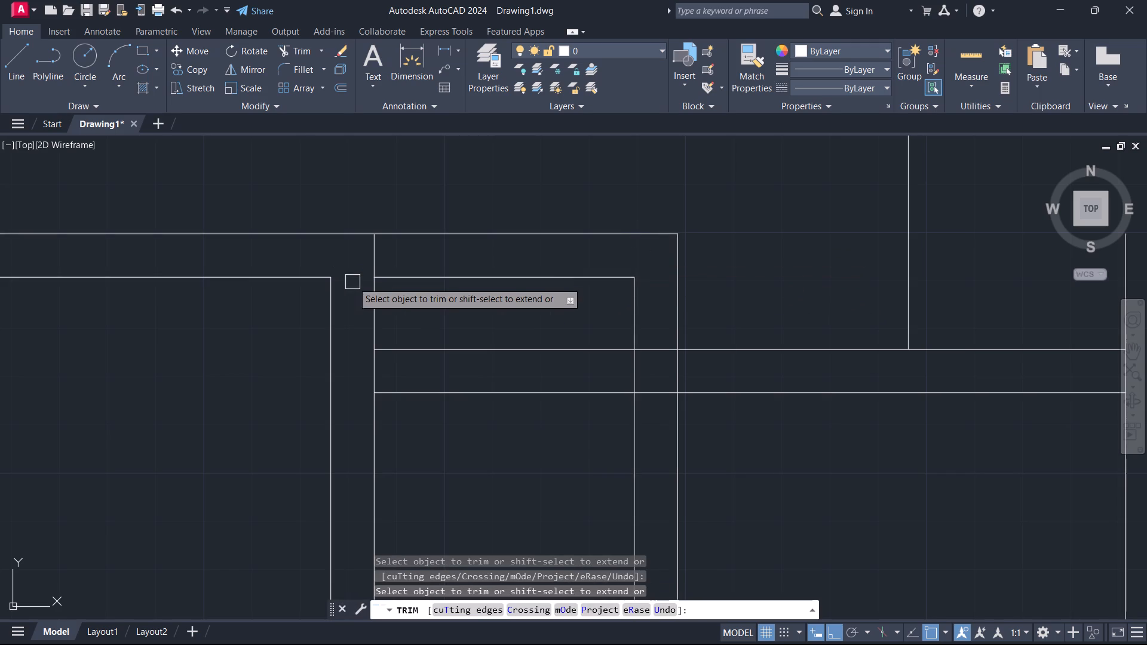
{"action": "left_click", "coordinate": [374, 254]}
{"action": "key", "text": "Escape"}
Trim the crossing horizontal and vertical lines so the 9" top wall steps down cleanly into the lower horizontal wall.
{"action": "scroll", "coordinate": [459, 285], "scroll_direction": "down", "scroll_amount": 2}
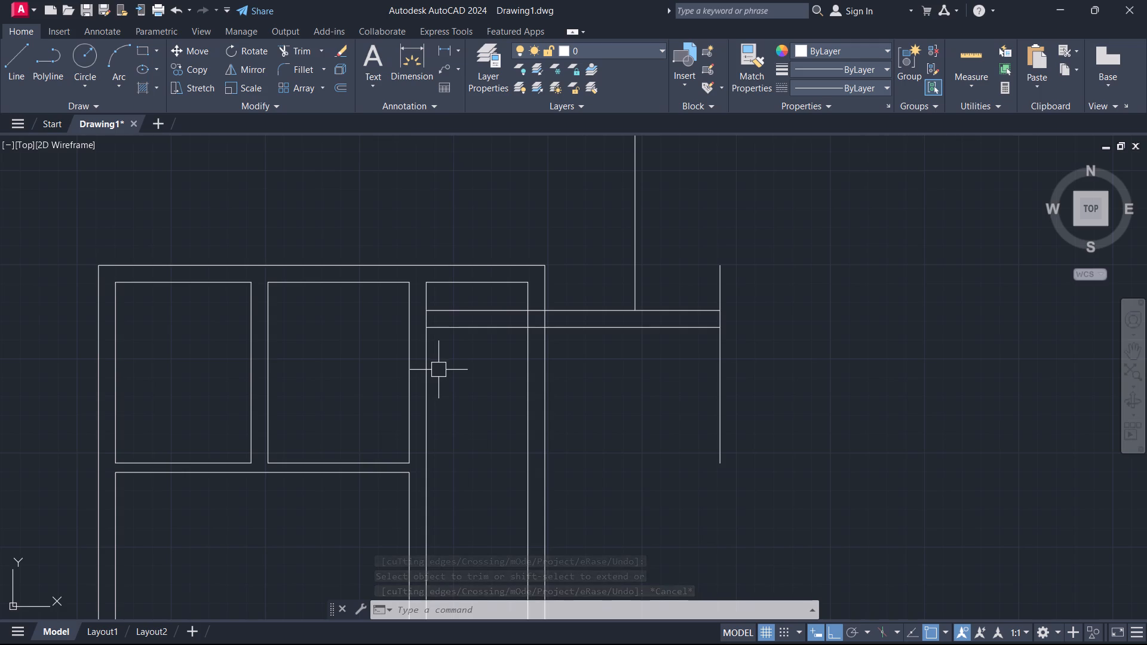
{"action": "scroll", "coordinate": [498, 324], "scroll_direction": "up", "scroll_amount": 2}
{"action": "middle_click_drag", "start_coordinate": [519, 338], "coordinate": [624, 364]}
{"action": "key", "text": "t"}
{"action": "key", "text": "r"}
{"action": "key", "text": "space"}
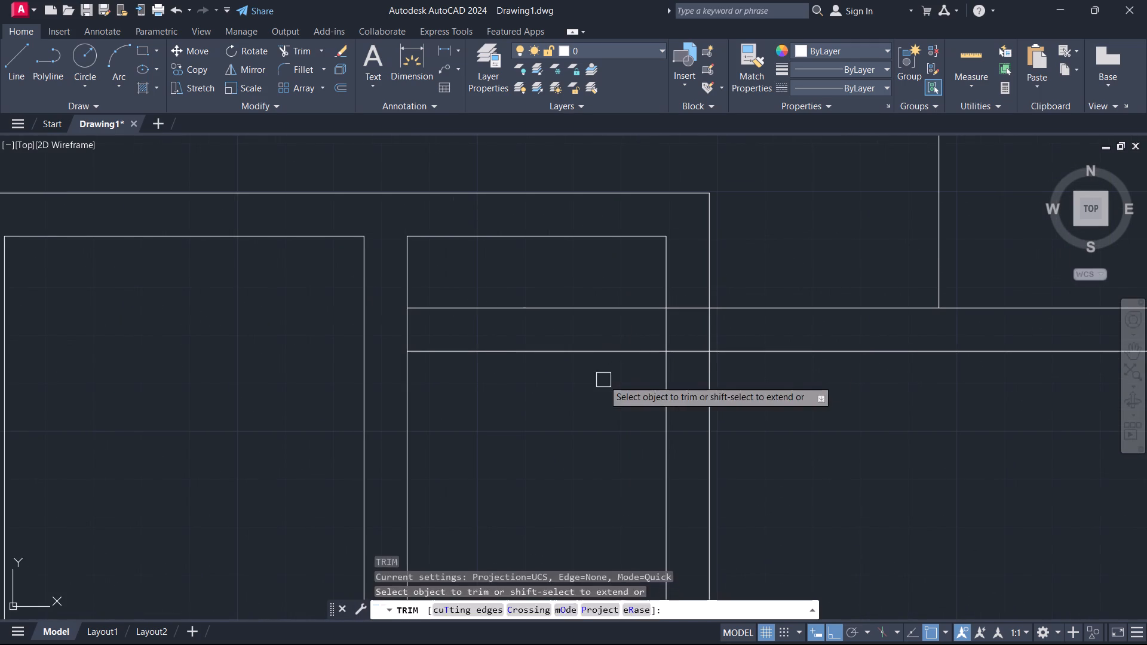
{"action": "left_click_drag", "start_coordinate": [602, 381], "coordinate": [606, 370]}
{"action": "left_click", "coordinate": [610, 274]}
{"action": "scroll", "coordinate": [683, 334], "scroll_direction": "up", "scroll_amount": 1}
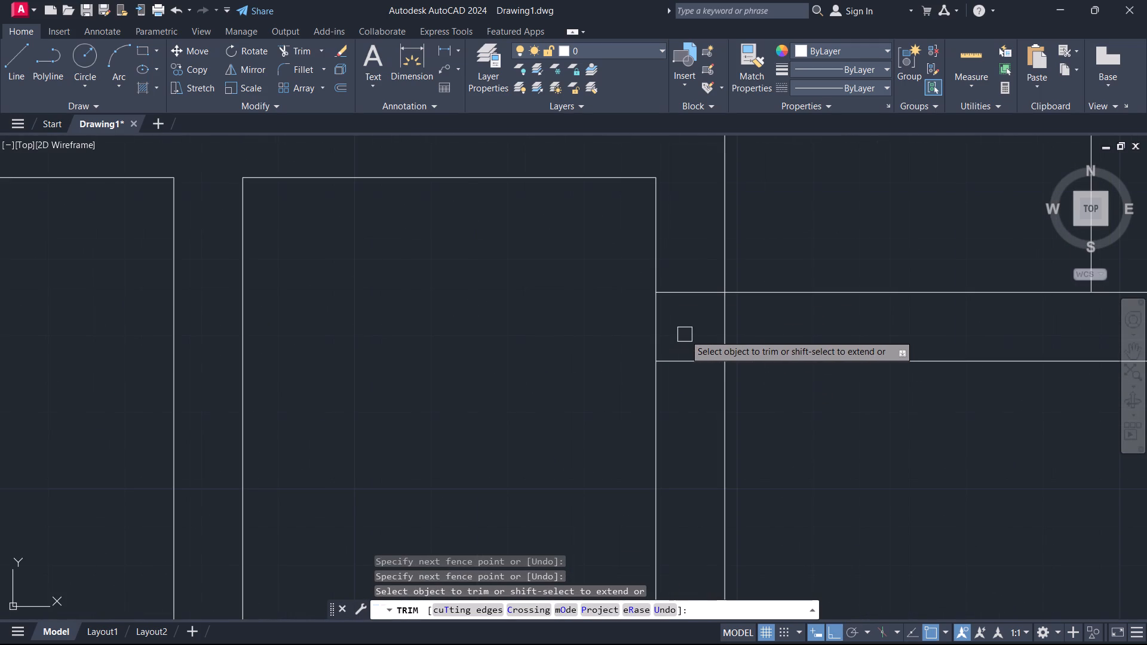
{"action": "scroll", "coordinate": [662, 392], "scroll_direction": "down", "scroll_amount": 1}
{"action": "left_click", "coordinate": [631, 429]}
{"action": "left_click_drag", "start_coordinate": [744, 432], "coordinate": [743, 425]}
{"action": "left_click", "coordinate": [680, 332]}
{"action": "left_click", "coordinate": [698, 346]}
{"action": "key", "text": "Escape"}
Delete the 9' vertical reference line between the long upper line and the stepped wall.
{"action": "scroll", "coordinate": [680, 395], "scroll_direction": "down", "scroll_amount": 1}
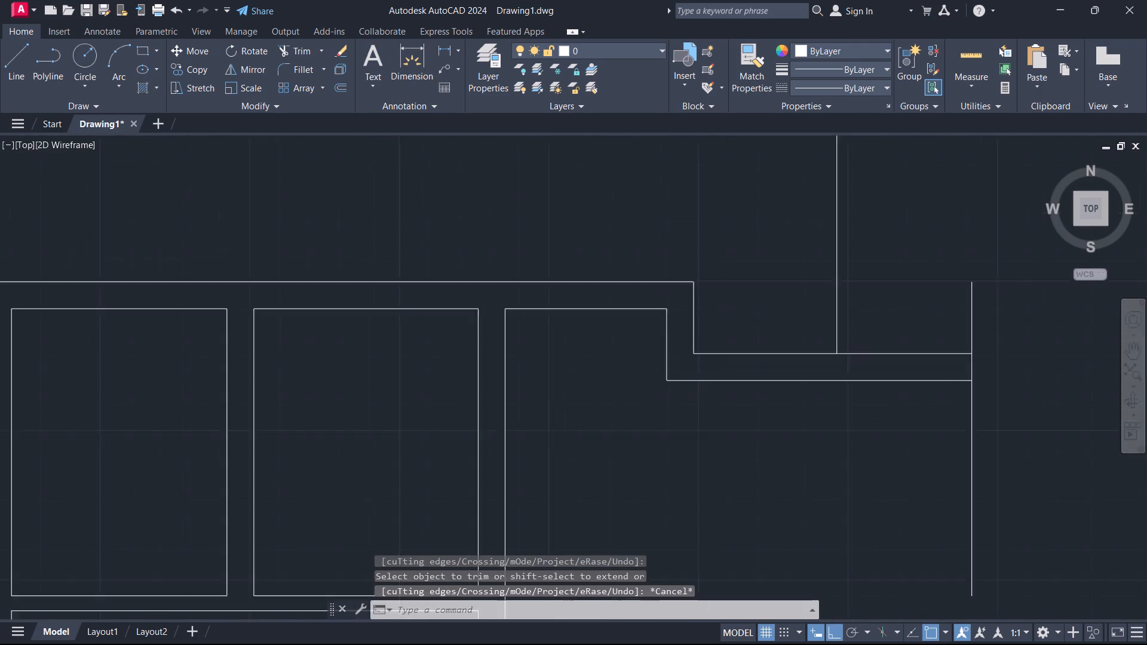
{"action": "scroll", "coordinate": [680, 395], "scroll_direction": "down", "scroll_amount": 2}
{"action": "middle_click_drag", "start_coordinate": [651, 432], "coordinate": [612, 407]}
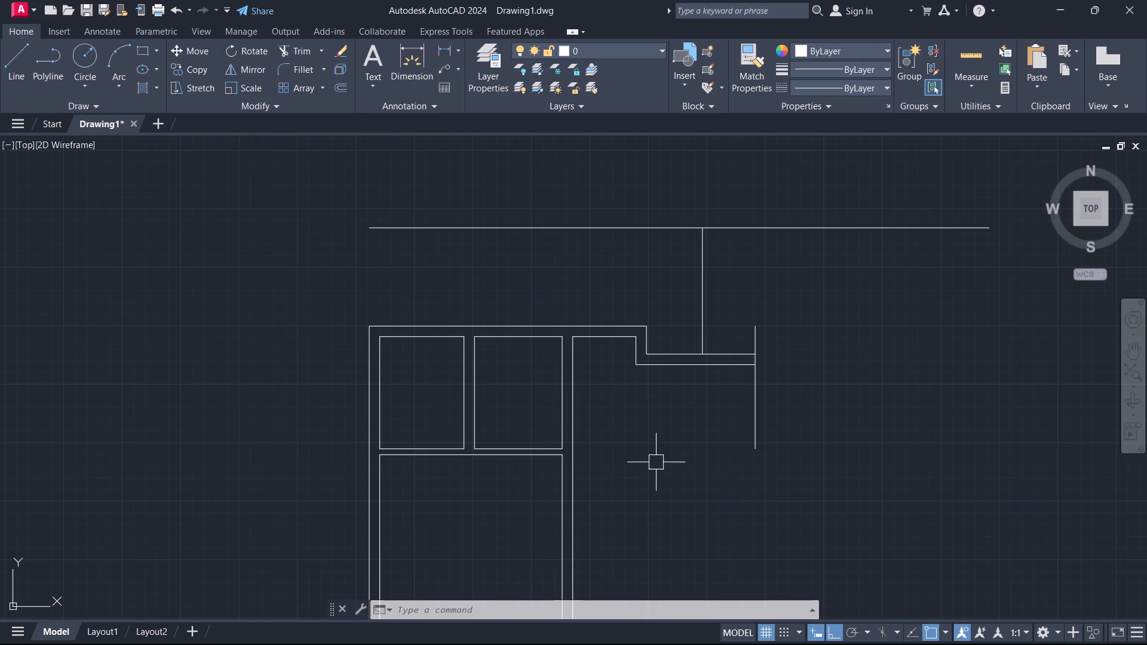
{"action": "middle_click_drag", "start_coordinate": [660, 398], "coordinate": [685, 419]}
{"action": "scroll", "coordinate": [679, 370], "scroll_direction": "up", "scroll_amount": 1}
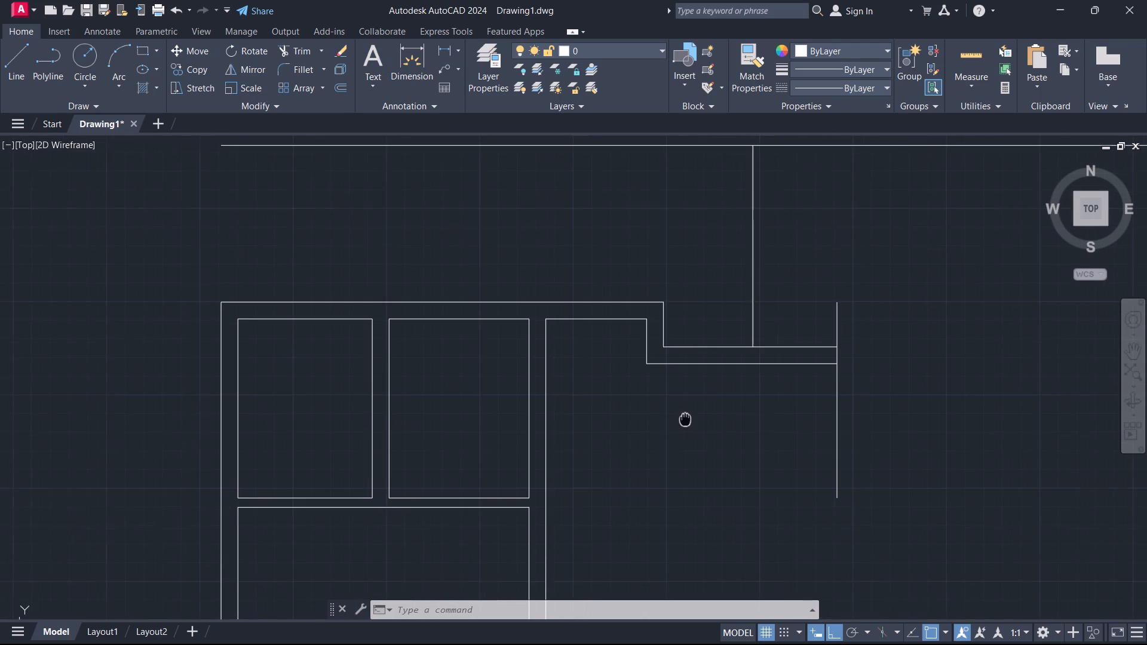
{"action": "middle_click_drag", "start_coordinate": [685, 419], "coordinate": [685, 420]}
{"action": "left_click_drag", "start_coordinate": [792, 287], "coordinate": [780, 279]}
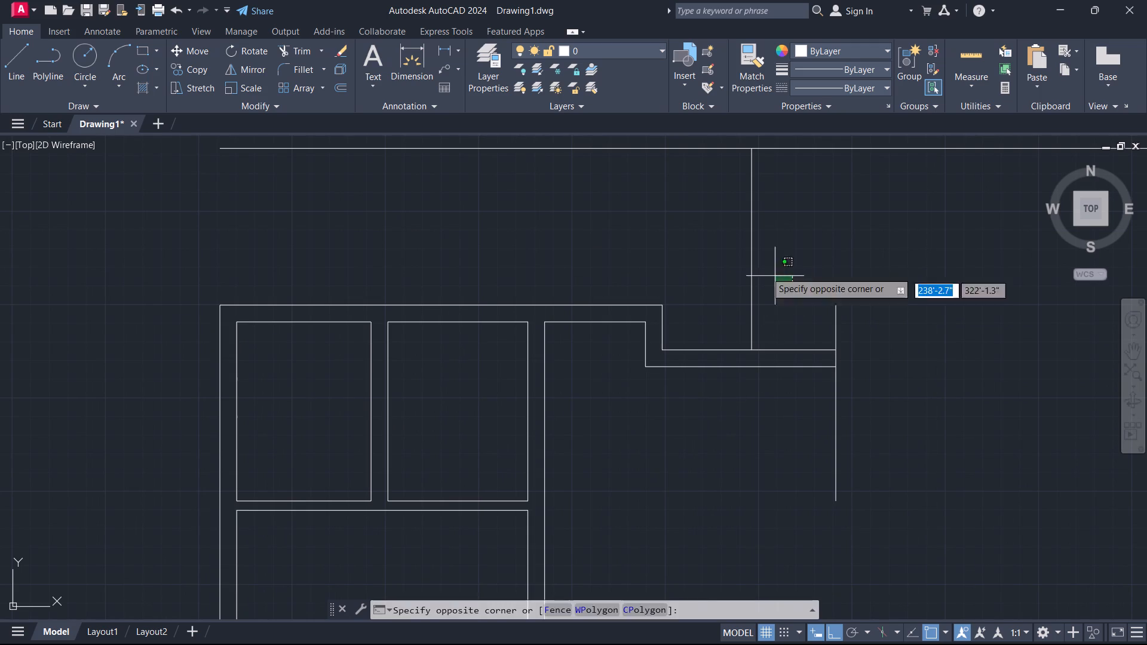
{"action": "left_click", "coordinate": [697, 240]}
{"action": "key", "text": "Delete"}
Draw a horizontal line from the stepped wall's inner lower corner across to the adjacent room's outer wall line.
{"action": "key", "text": "l"}
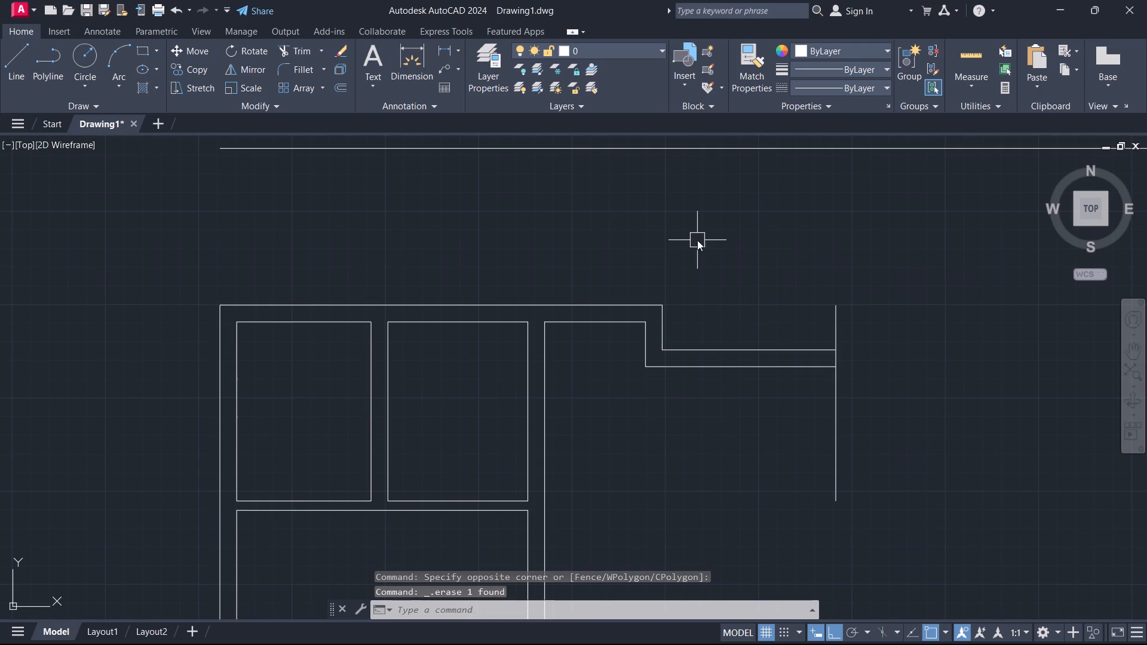
{"action": "key", "text": "space"}
{"action": "left_click", "coordinate": [645, 364]}
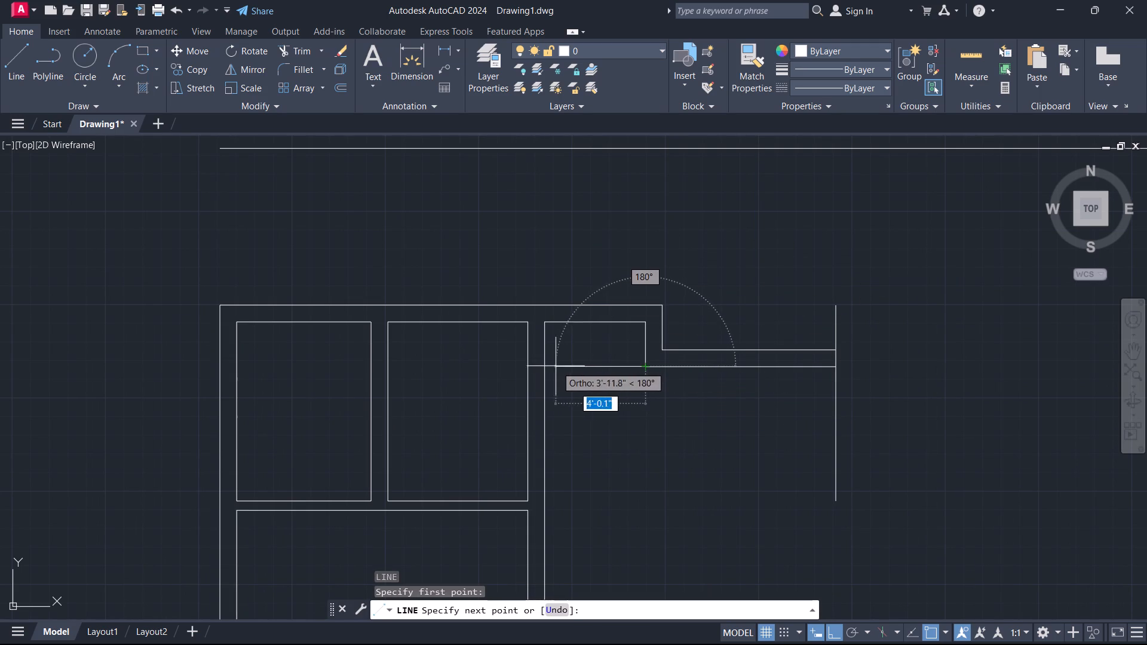
{"action": "left_click", "coordinate": [548, 364]}
{"action": "key", "text": "Escape"}
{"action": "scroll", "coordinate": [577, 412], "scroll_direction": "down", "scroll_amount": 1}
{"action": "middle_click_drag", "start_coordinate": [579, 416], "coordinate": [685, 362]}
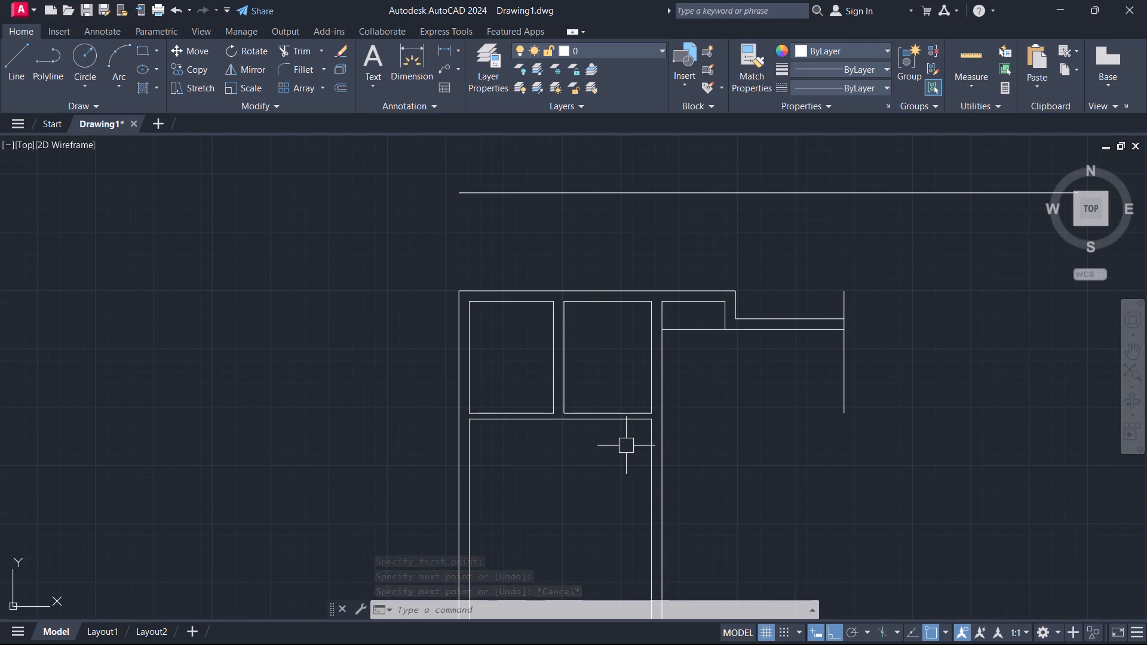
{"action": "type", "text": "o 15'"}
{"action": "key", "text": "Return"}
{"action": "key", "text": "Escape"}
Offset the short horizontal line below the stepped top wall by 15'5" downward.
{"action": "type", "text": "o 15'5"}
{"action": "key", "text": "Return"}
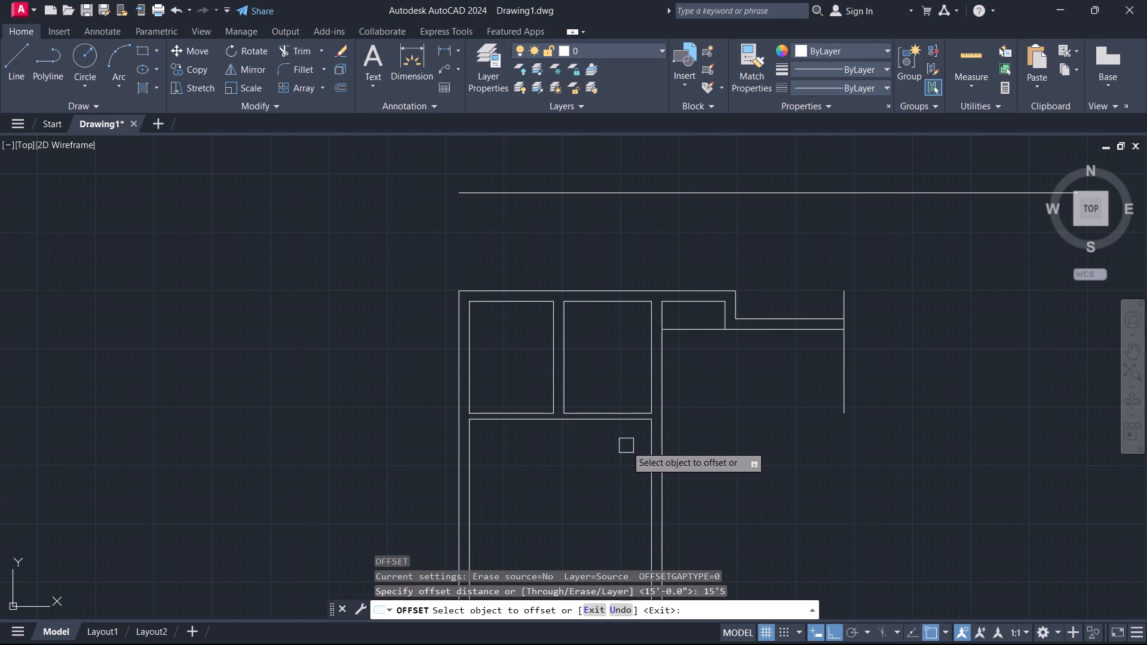
{"action": "scroll", "coordinate": [711, 357], "scroll_direction": "up", "scroll_amount": 1}
{"action": "left_click", "coordinate": [680, 322]}
{"action": "left_click_drag", "start_coordinate": [682, 317], "coordinate": [685, 340]}
{"action": "left_click", "coordinate": [692, 432]}
{"action": "scroll", "coordinate": [697, 434], "scroll_direction": "down", "scroll_amount": 1}
{"action": "middle_click_drag", "start_coordinate": [702, 420], "coordinate": [658, 339]}
{"action": "key", "text": "Escape"}
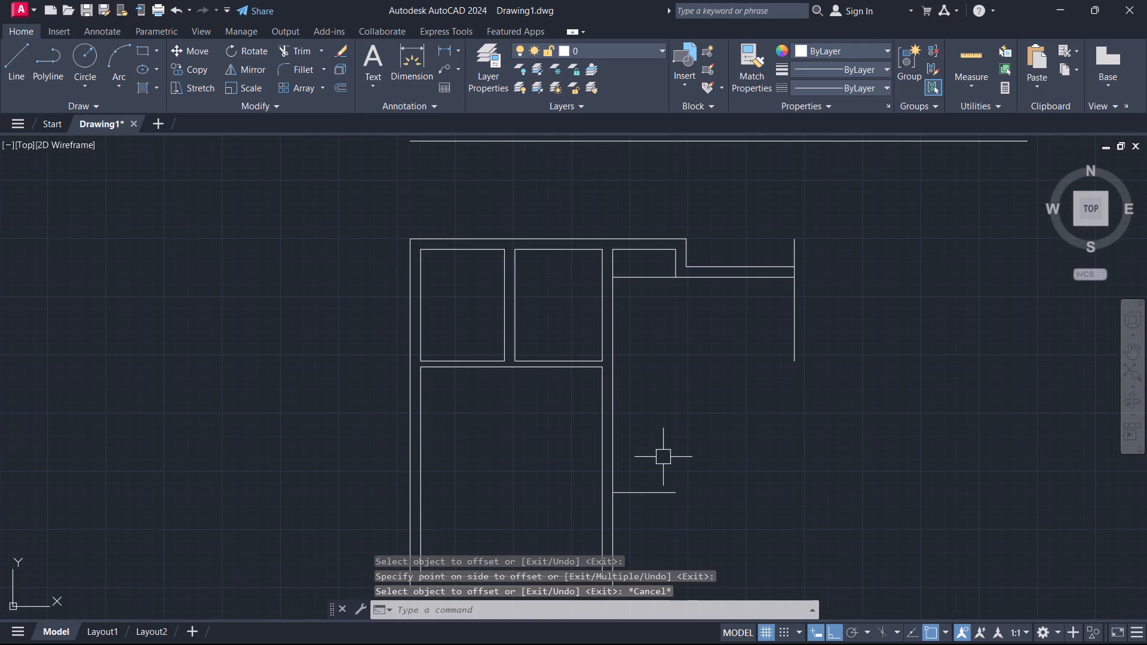
Offset the lower short horizontal line beside the large room 9" downward to form a wall.
{"action": "type", "text": "o"}
{"action": "key", "text": "space"}
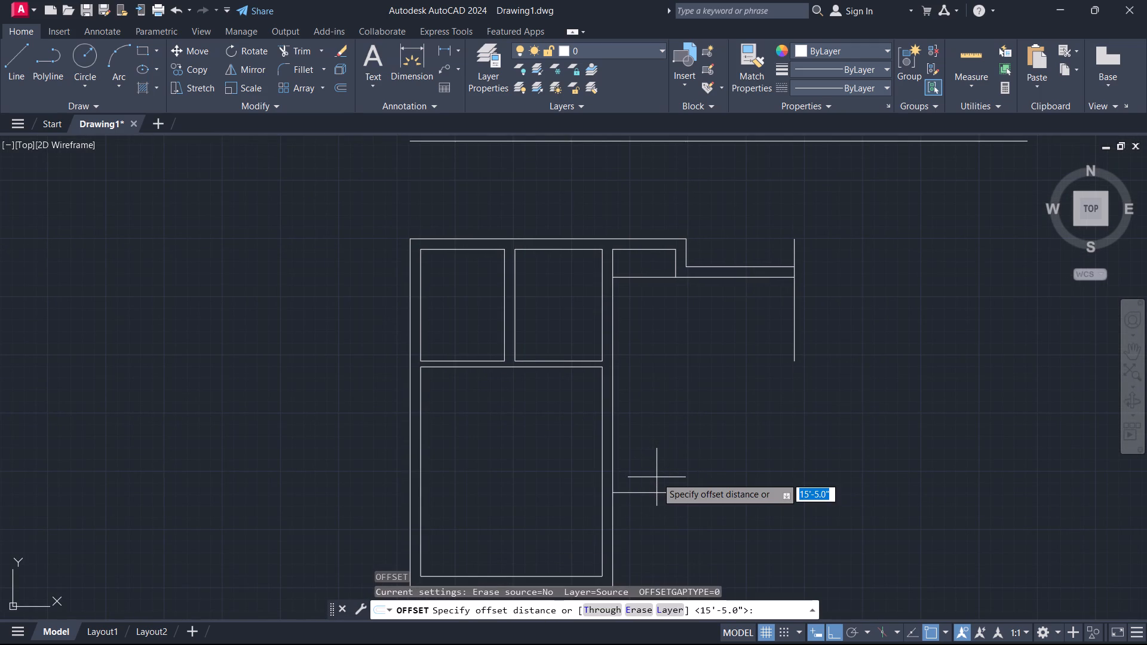
{"action": "key", "text": "9"}
{"action": "key", "text": "Return"}
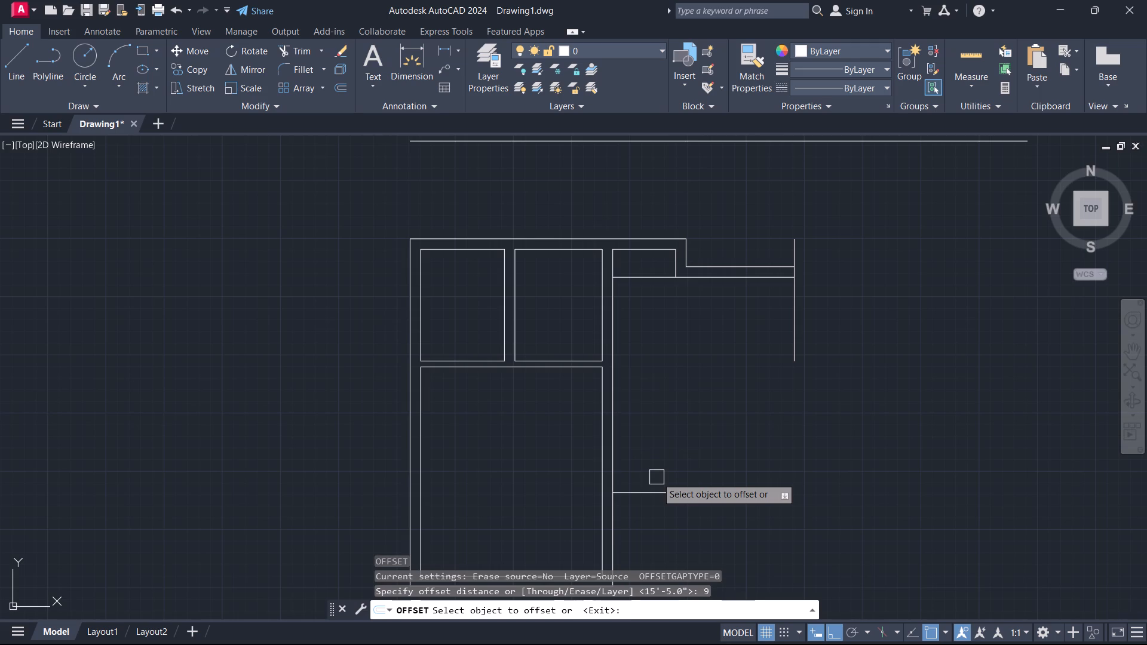
{"action": "left_click", "coordinate": [651, 496]}
{"action": "left_click", "coordinate": [661, 552]}
{"action": "key", "text": "Escape"}
Offset the large room's inner bottom wall line 4" upward into the room.
{"action": "middle_click_drag", "start_coordinate": [661, 537], "coordinate": [714, 398]}
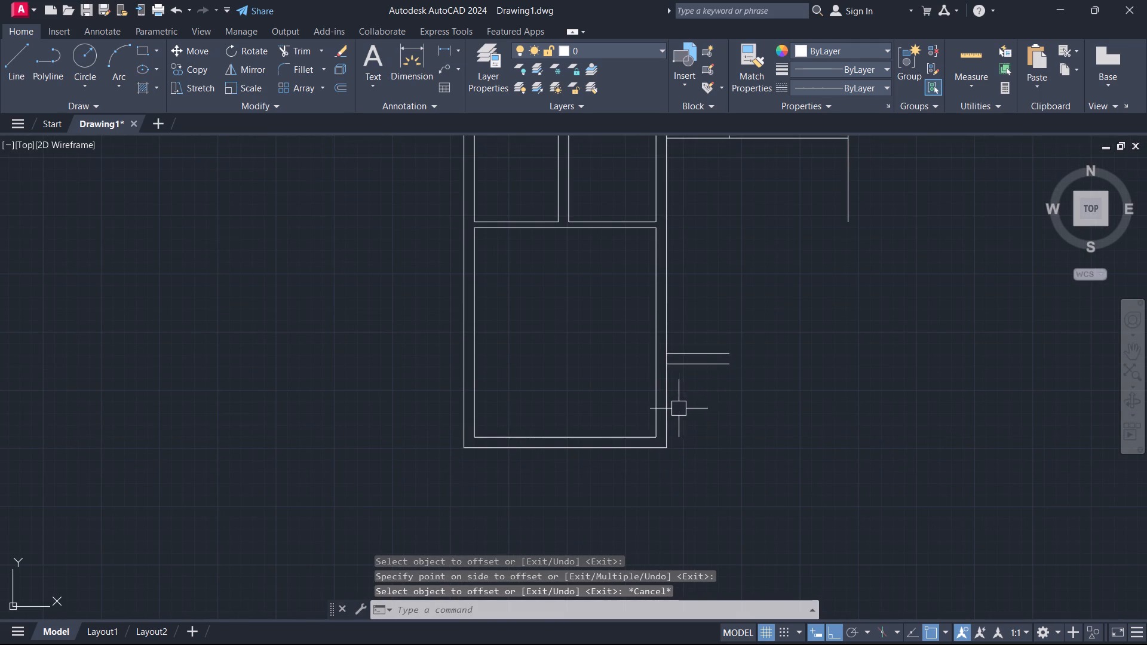
{"action": "scroll", "coordinate": [679, 408], "scroll_direction": "up", "scroll_amount": 1}
{"action": "middle_click_drag", "start_coordinate": [679, 408], "coordinate": [668, 404]}
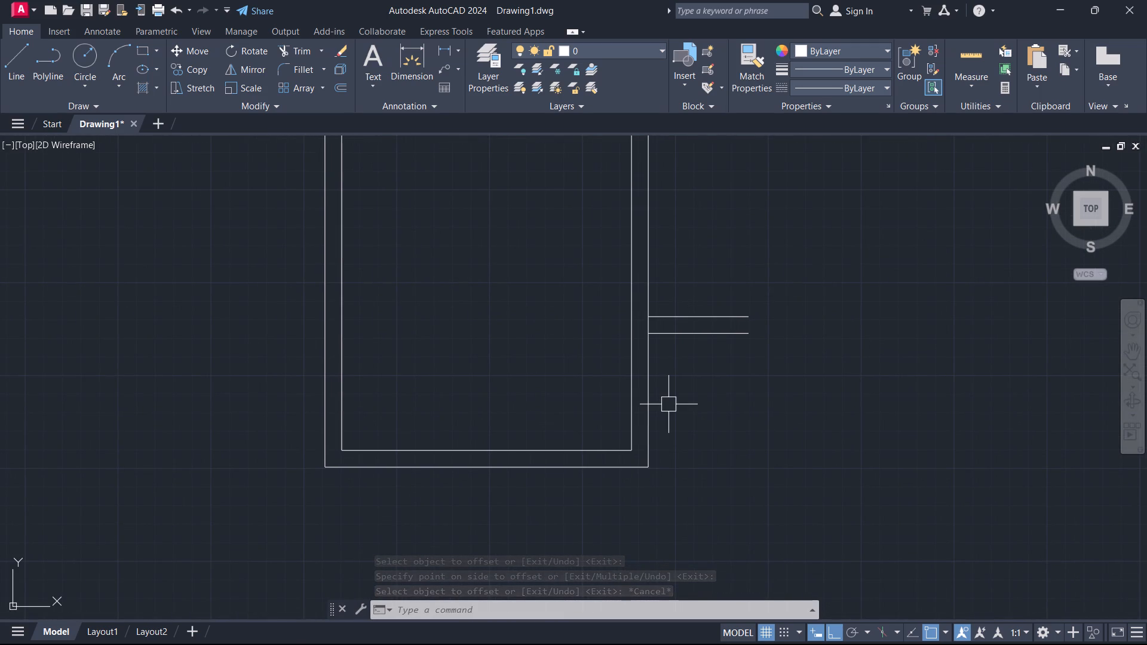
{"action": "type", "text": "o 4"}
{"action": "key", "text": "Return"}
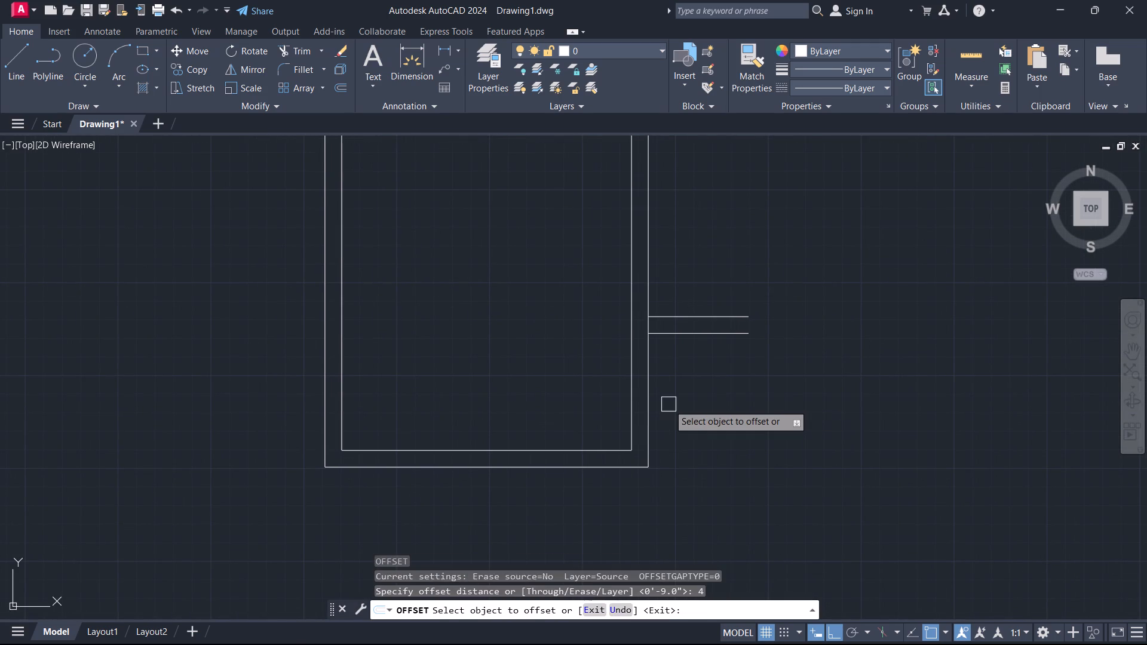
{"action": "left_click", "coordinate": [574, 457]}
{"action": "left_click", "coordinate": [638, 370]}
{"action": "key", "text": "Escape"}
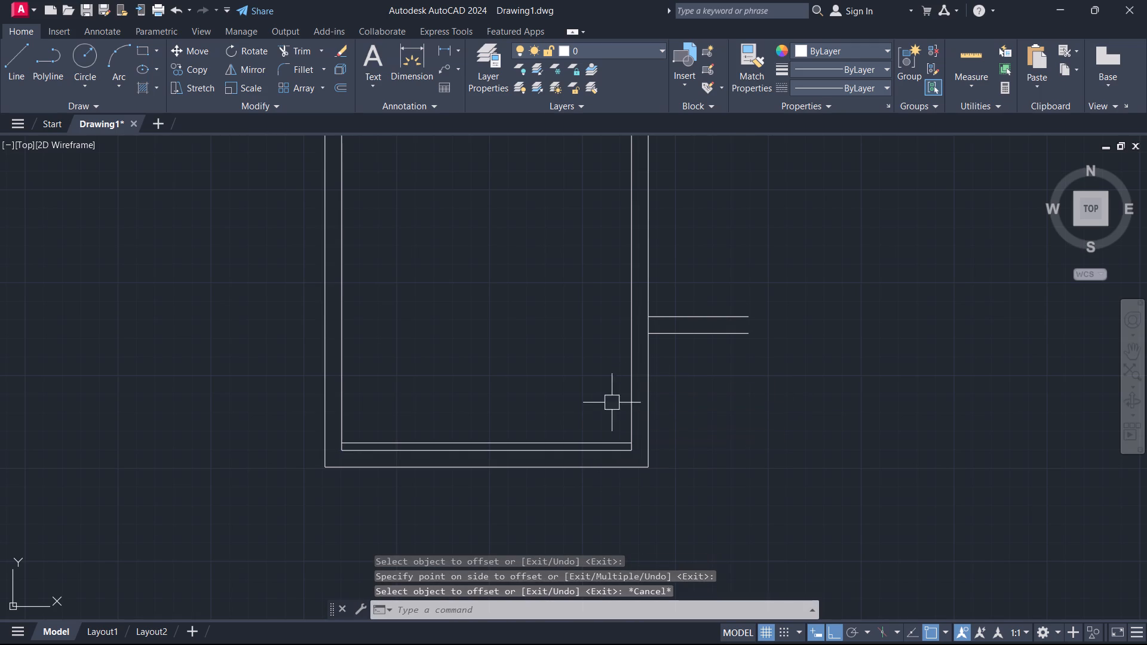
Extend the 4" offset line through the right wall and trim its part inside the room, leaving only a door jamb across the wall.
{"action": "type", "text": "ex"}
{"action": "key", "text": "space"}
{"action": "left_click", "coordinate": [560, 438]}
{"action": "key", "text": "Escape"}
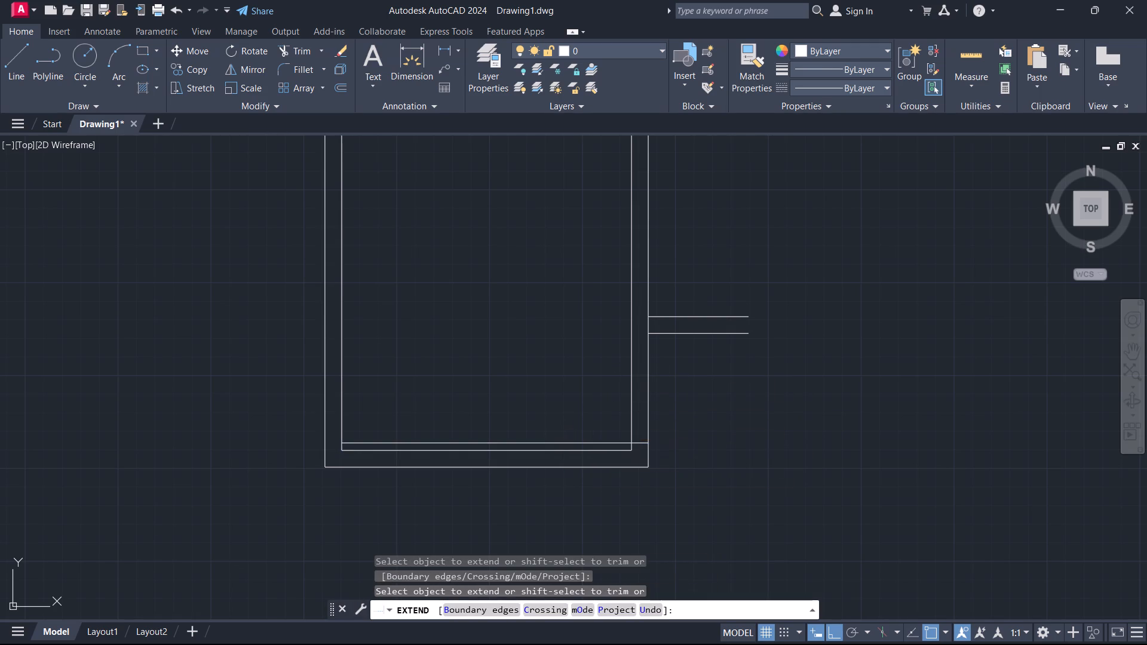
{"action": "type", "text": "tr"}
{"action": "key", "text": "space"}
{"action": "scroll", "coordinate": [603, 435], "scroll_direction": "up", "scroll_amount": 2}
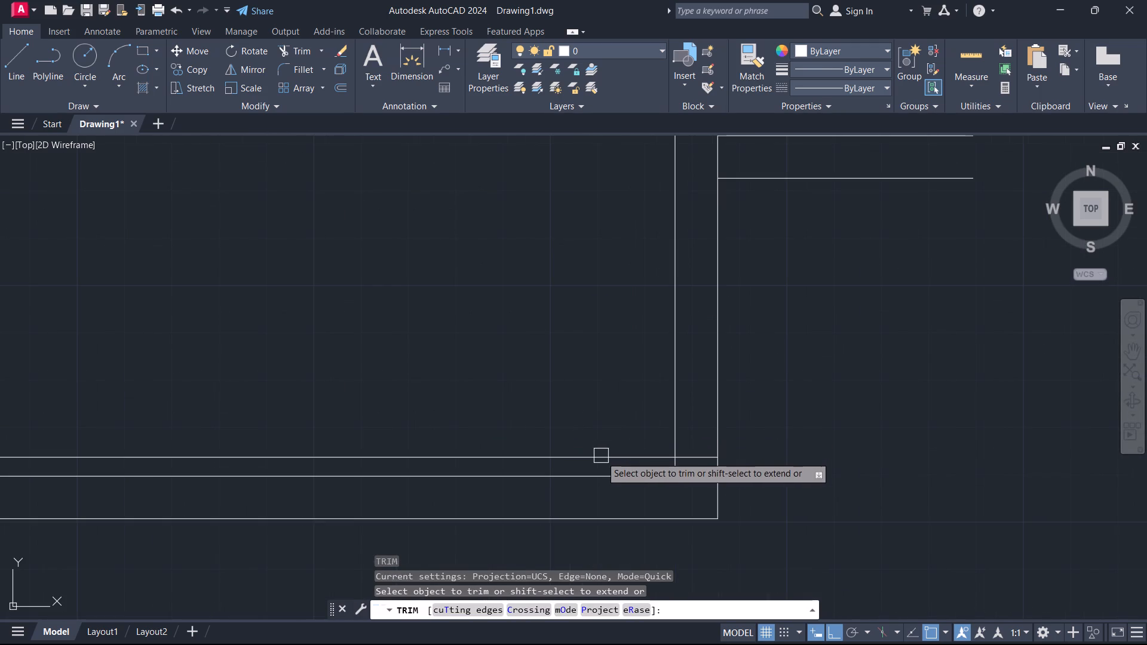
{"action": "left_click", "coordinate": [600, 457]}
{"action": "key", "text": "Escape"}
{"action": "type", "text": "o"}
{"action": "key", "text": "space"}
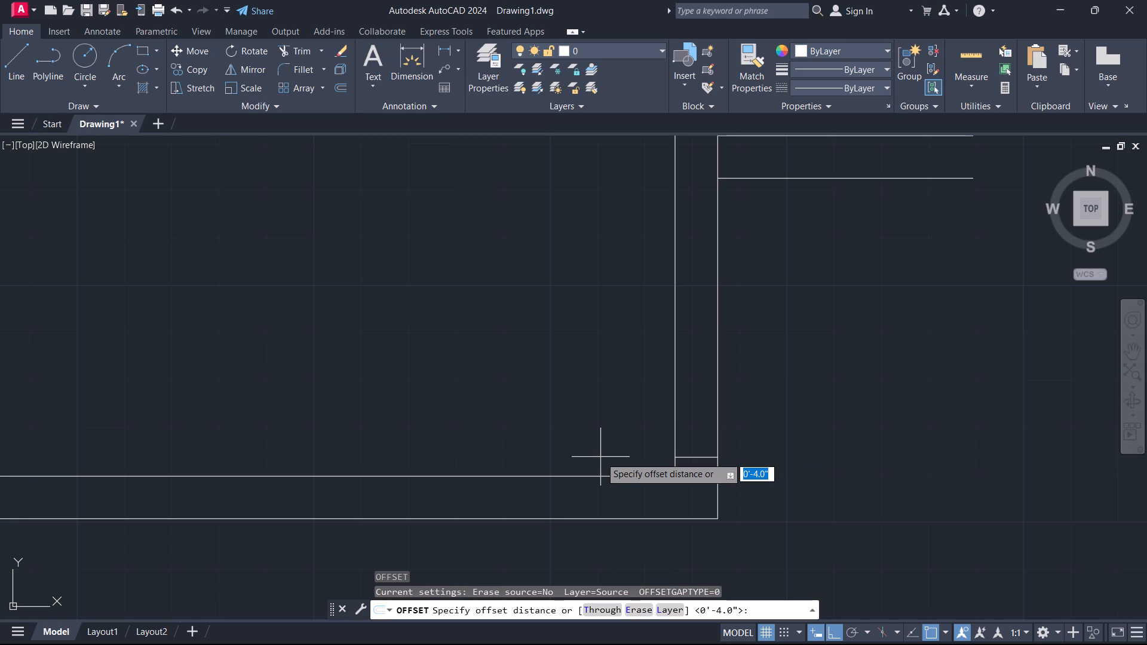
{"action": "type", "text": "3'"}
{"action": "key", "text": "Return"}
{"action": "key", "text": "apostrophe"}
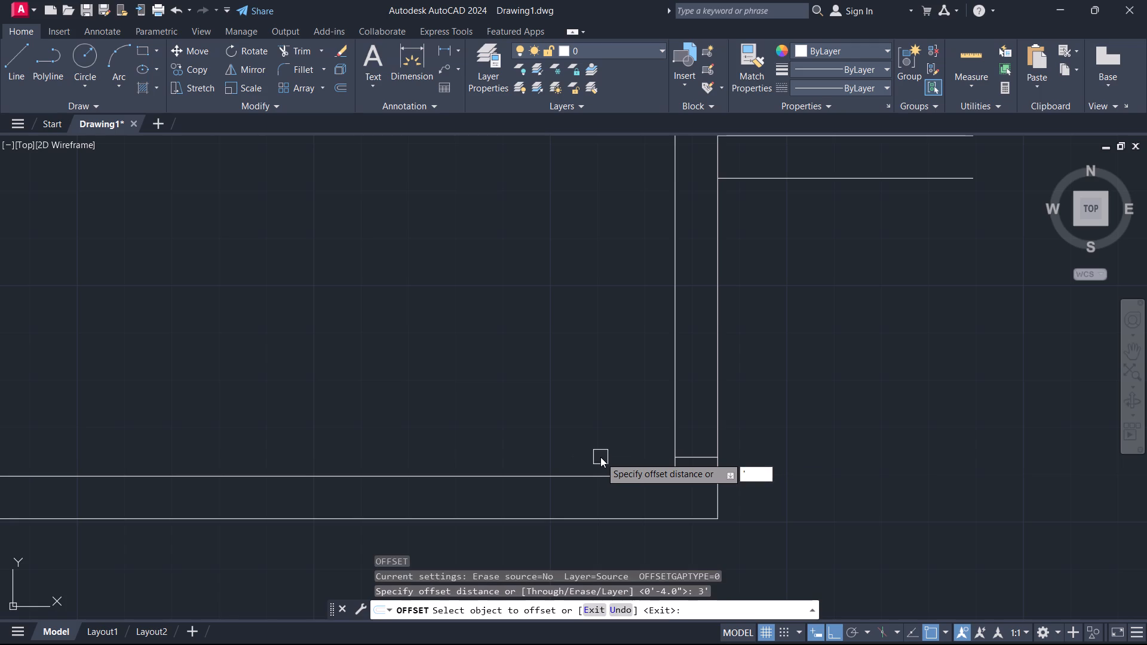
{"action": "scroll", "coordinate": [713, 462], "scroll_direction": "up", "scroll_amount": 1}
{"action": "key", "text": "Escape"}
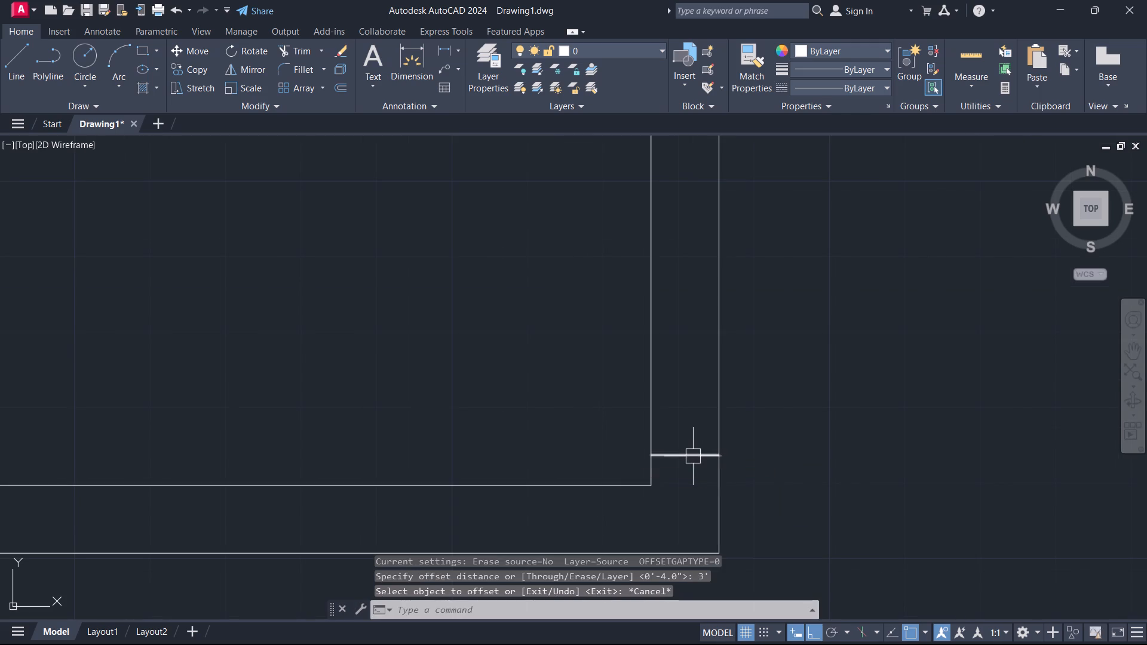
Offset the jamb line in the large room's right wall 3' upward.
{"action": "type", "text": "o 3'"}
{"action": "key", "text": "Return"}
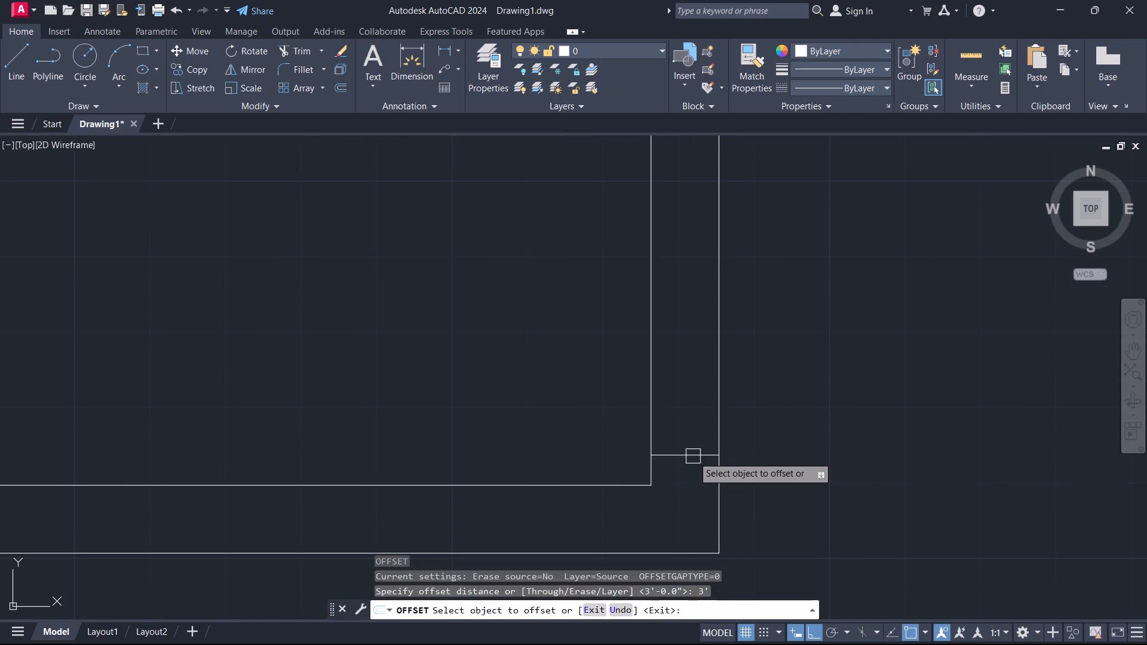
{"action": "left_click", "coordinate": [692, 449]}
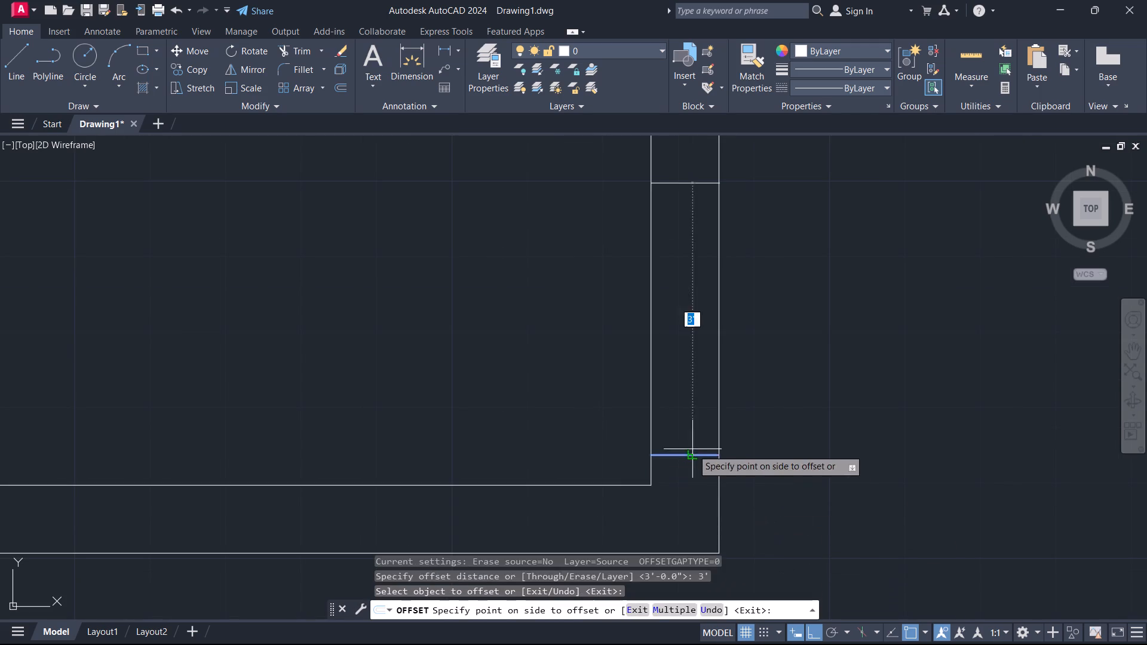
{"action": "left_click", "coordinate": [694, 395]}
{"action": "key", "text": "Escape"}
Trim both right wall lines between the two jamb lines to open the large room's 3' doorway.
{"action": "type", "text": "tr"}
{"action": "key", "text": "space"}
{"action": "left_click", "coordinate": [751, 382]}
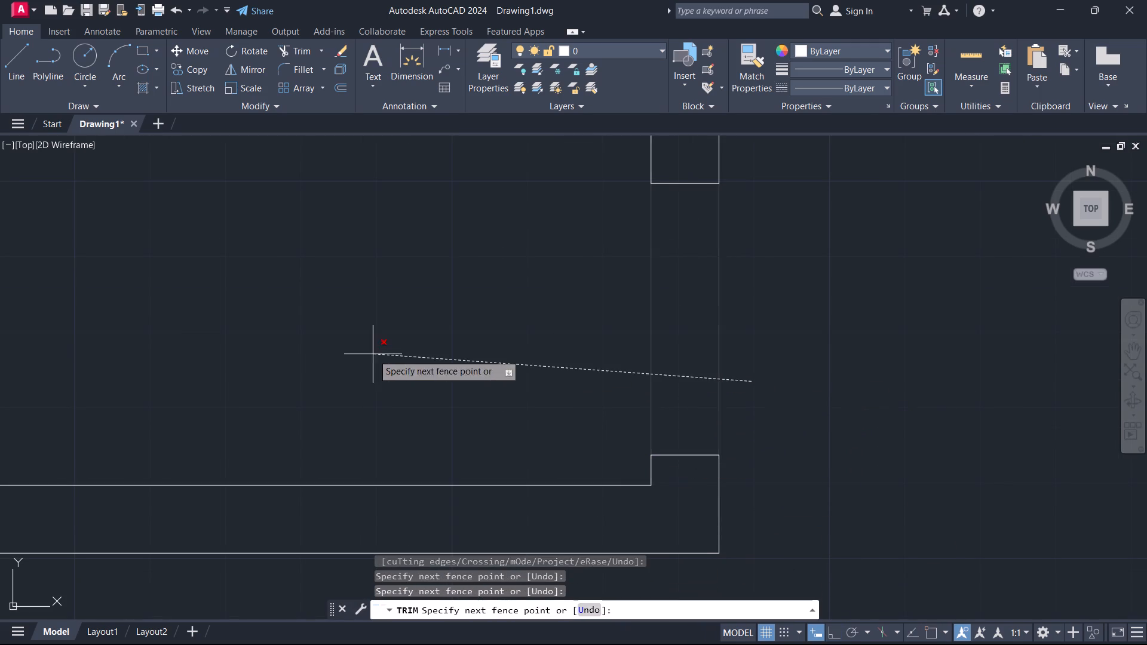
{"action": "left_click", "coordinate": [373, 354]}
{"action": "key", "text": "Escape"}
Offset the large room's outer right wall line 4" to the right, across the short 9" wall.
{"action": "scroll", "coordinate": [759, 356], "scroll_direction": "down", "scroll_amount": 3}
{"action": "middle_click_drag", "start_coordinate": [759, 356], "coordinate": [617, 470]}
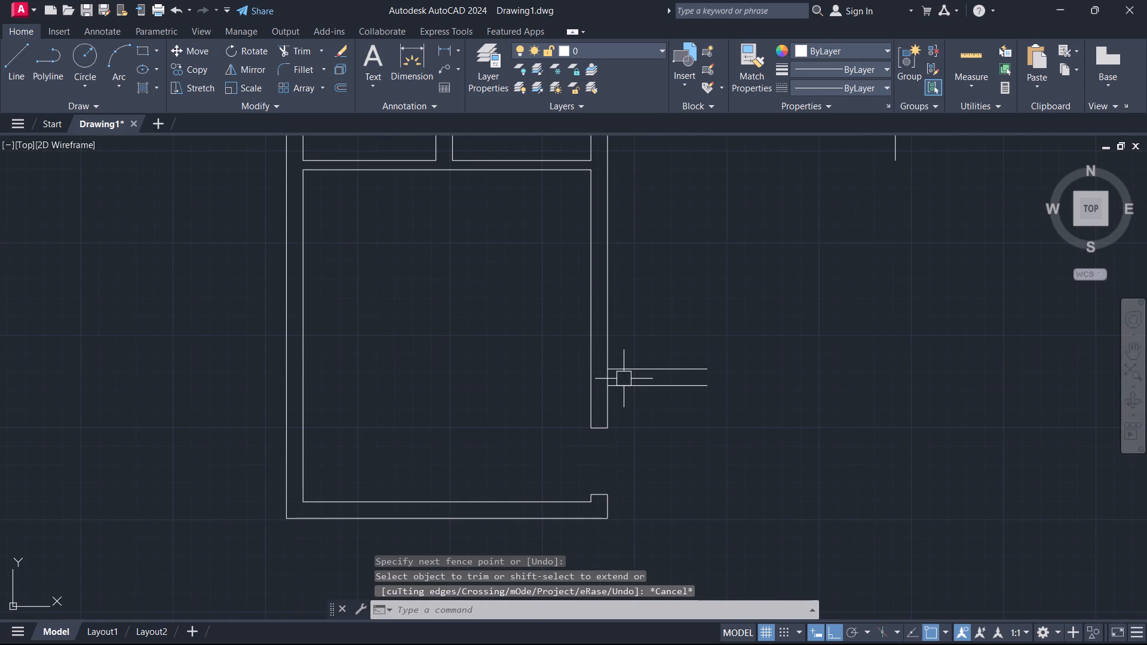
{"action": "type", "text": "o"}
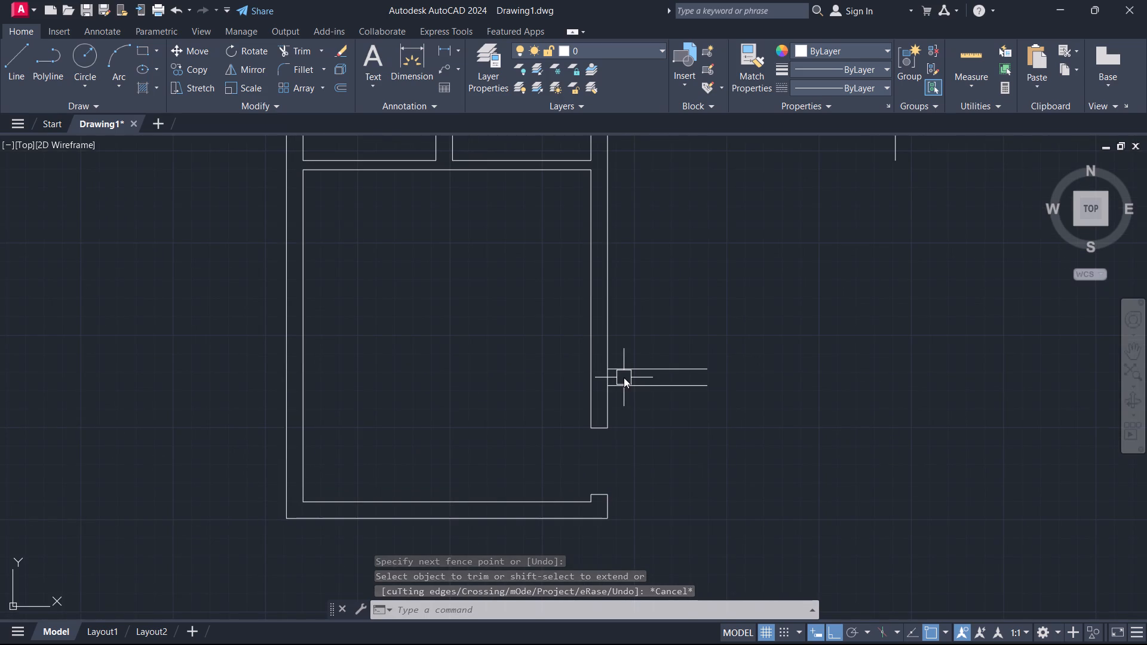
{"action": "key", "text": "space"}
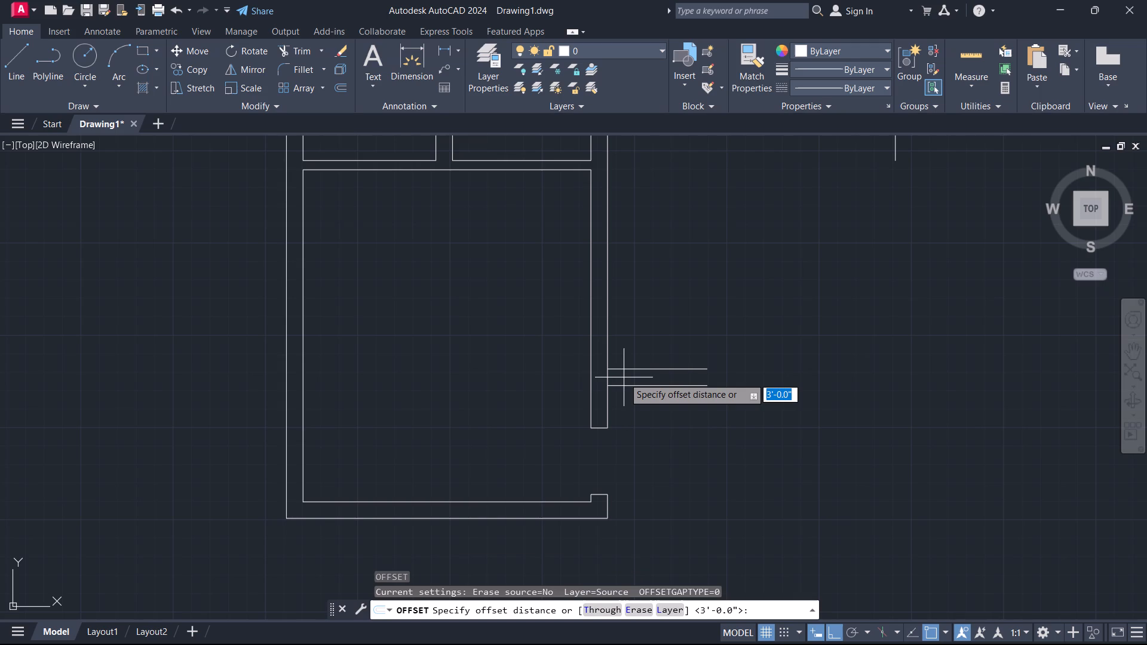
{"action": "key", "text": "3"}
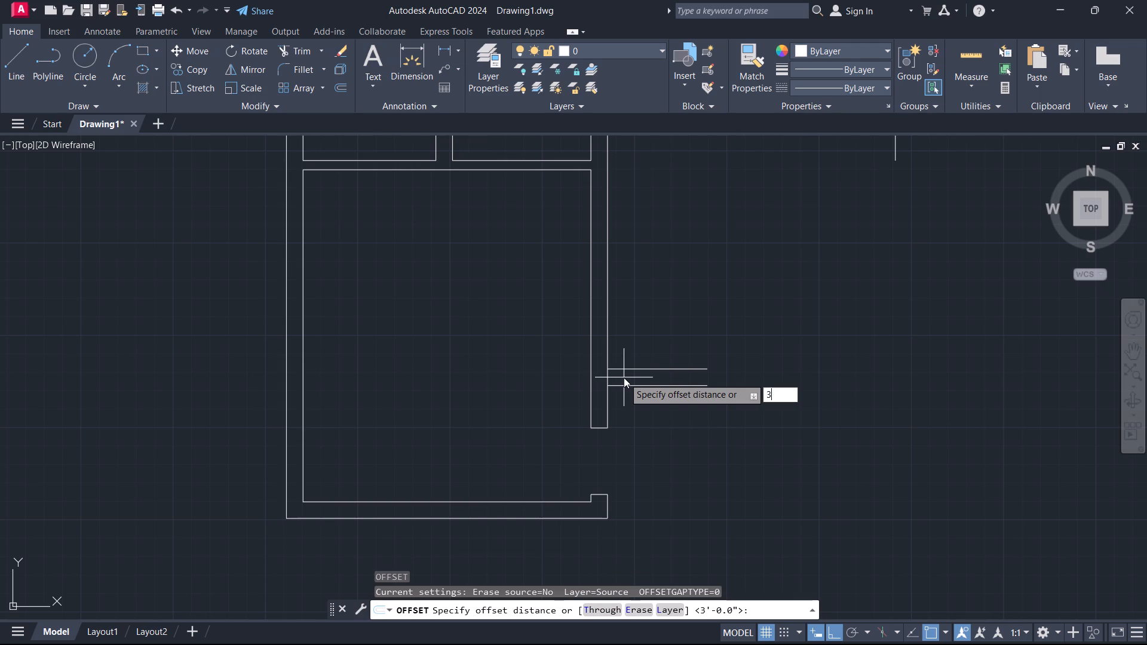
{"action": "key", "text": "BackSpace"}
{"action": "key", "text": "1"}
{"action": "key", "text": "BackSpace"}
{"action": "key", "text": "4"}
{"action": "key", "text": "Return"}
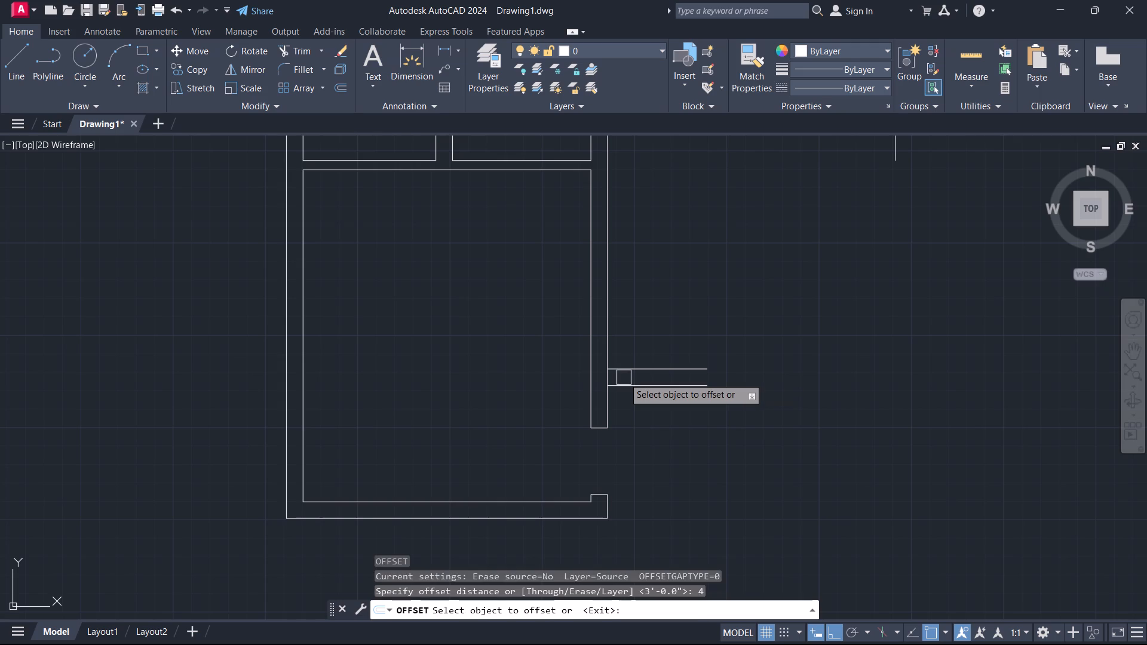
{"action": "scroll", "coordinate": [619, 341], "scroll_direction": "up", "scroll_amount": 2}
{"action": "middle_click", "coordinate": [619, 341]}
{"action": "left_click", "coordinate": [590, 337]}
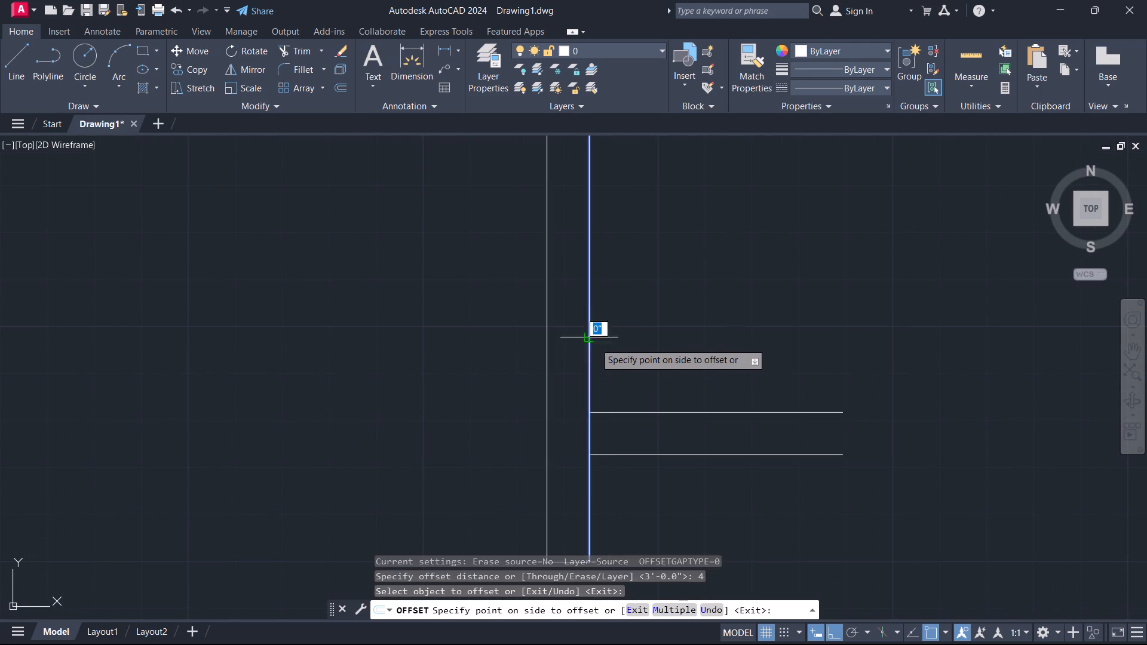
{"action": "left_click", "coordinate": [625, 354]}
{"action": "key", "text": "Escape"}
Trim the 4" offset line to a jamb within the short 9" wall, and remove the wall line crossing that wall's junction.
{"action": "type", "text": "tr"}
{"action": "key", "text": "space"}
{"action": "left_click", "coordinate": [637, 386]}
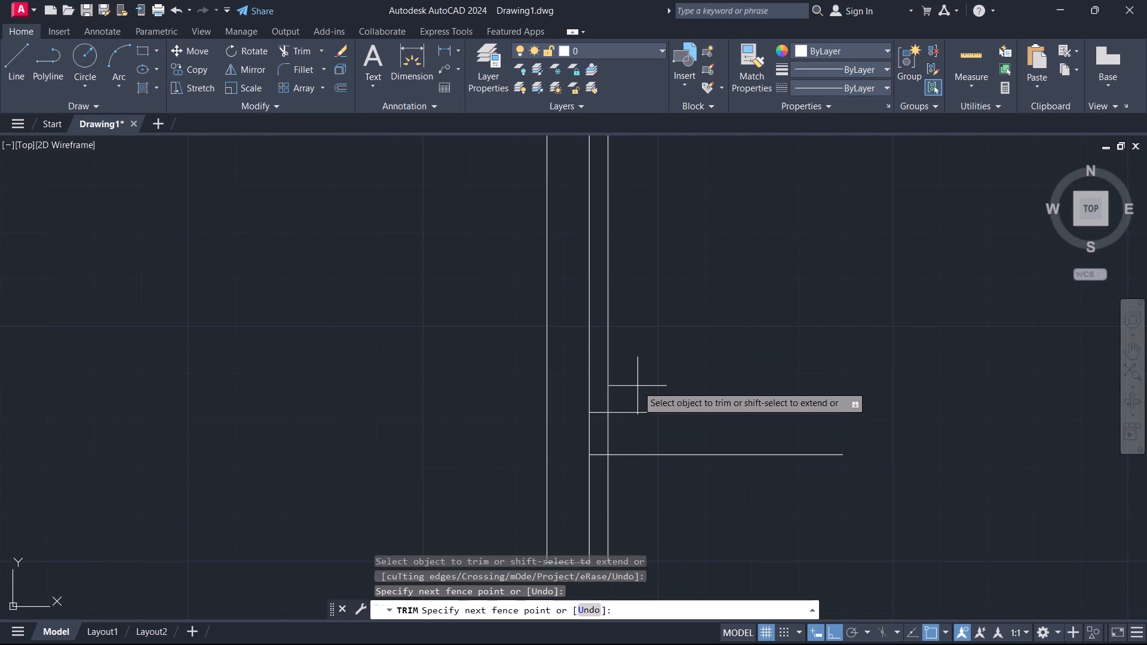
{"action": "left_click", "coordinate": [606, 363]}
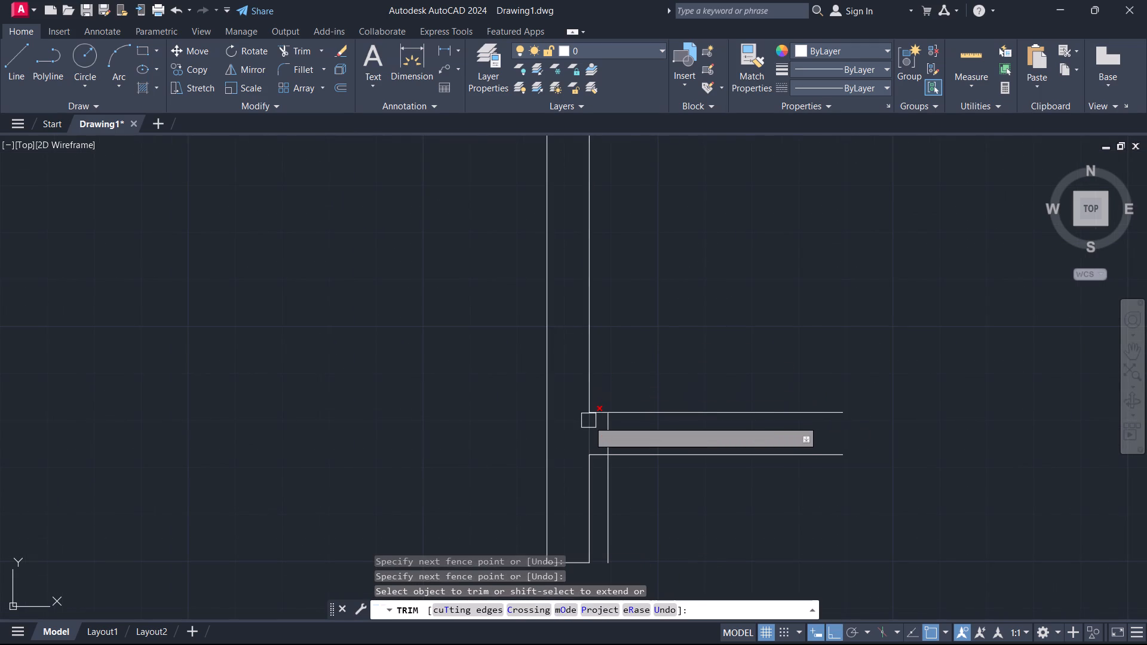
{"action": "left_click", "coordinate": [588, 429]}
{"action": "left_click", "coordinate": [608, 492]}
{"action": "key", "text": "Escape"}
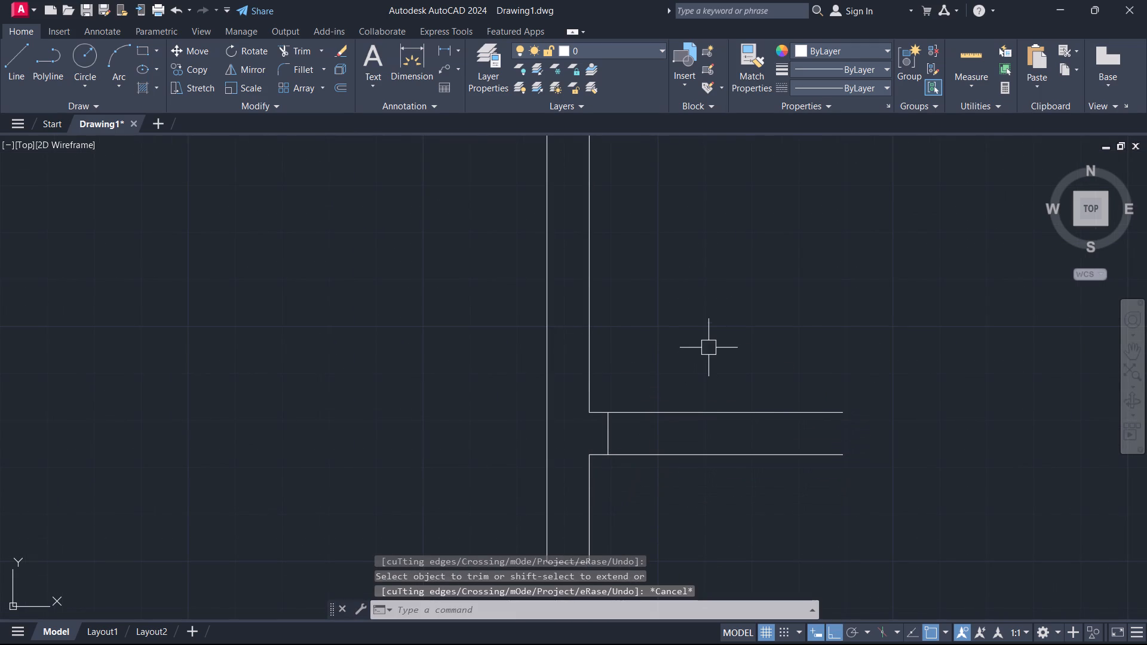
Offset the jamb line in the short 9" horizontal wall 3' to the right.
{"action": "type", "text": "o 3'"}
{"action": "key", "text": "Return"}
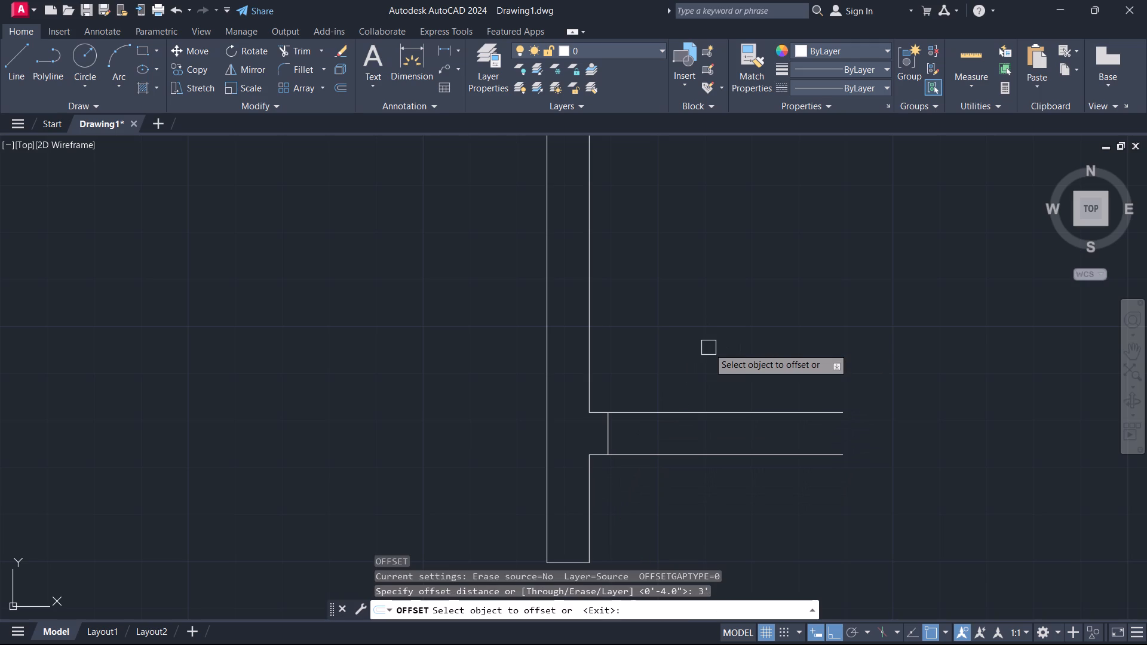
{"action": "scroll", "coordinate": [677, 385], "scroll_direction": "up", "scroll_amount": 2}
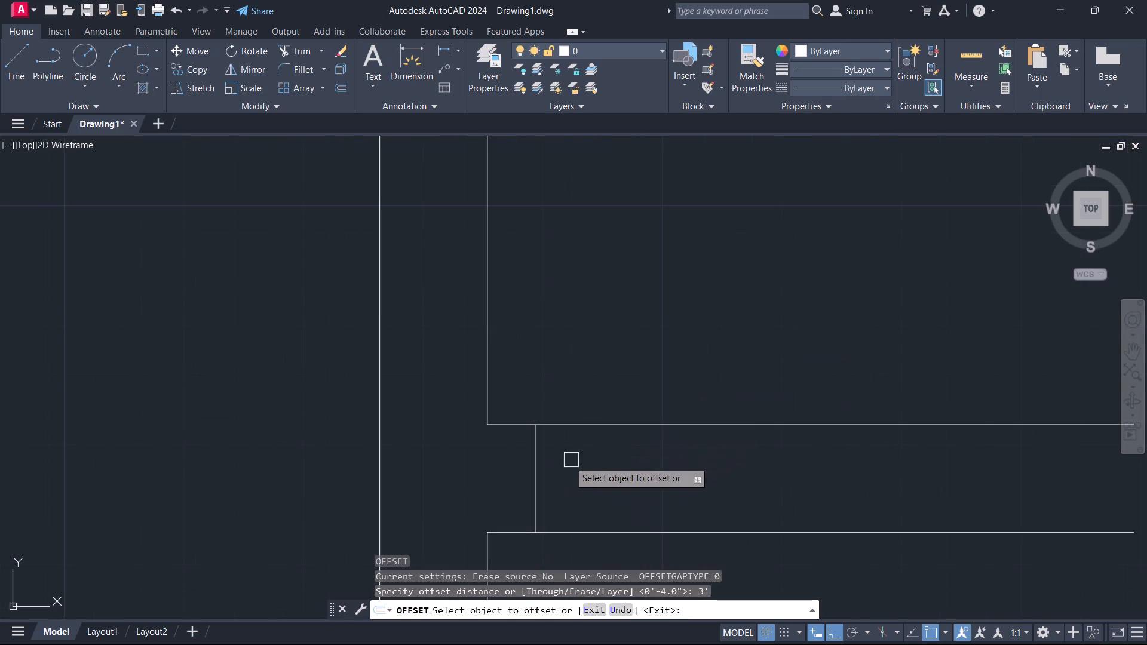
{"action": "left_click", "coordinate": [535, 477]}
{"action": "left_click", "coordinate": [626, 485]}
{"action": "key", "text": "Escape"}
Trim both lines of the short horizontal wall between its jamb lines to open a 3' doorway.
{"action": "scroll", "coordinate": [703, 499], "scroll_direction": "down", "scroll_amount": 4}
{"action": "middle_click_drag", "start_coordinate": [708, 503], "coordinate": [600, 488]}
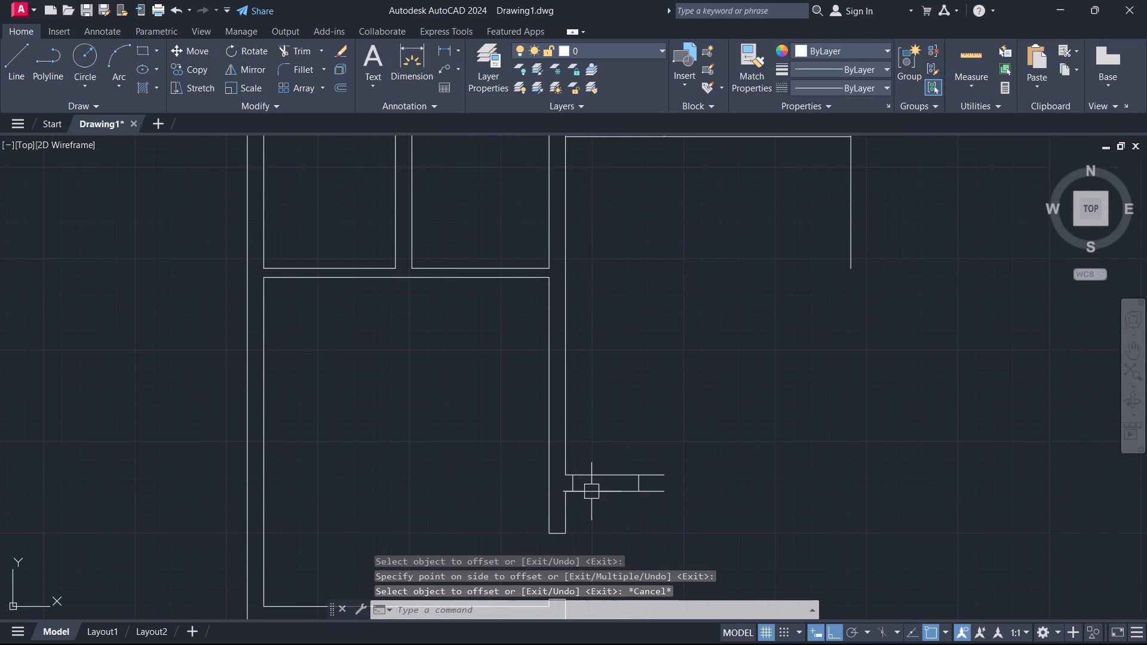
{"action": "key", "text": "t"}
{"action": "key", "text": "r"}
{"action": "key", "text": "space"}
{"action": "left_click", "coordinate": [611, 518]}
{"action": "left_click", "coordinate": [618, 403]}
{"action": "key", "text": "Escape"}
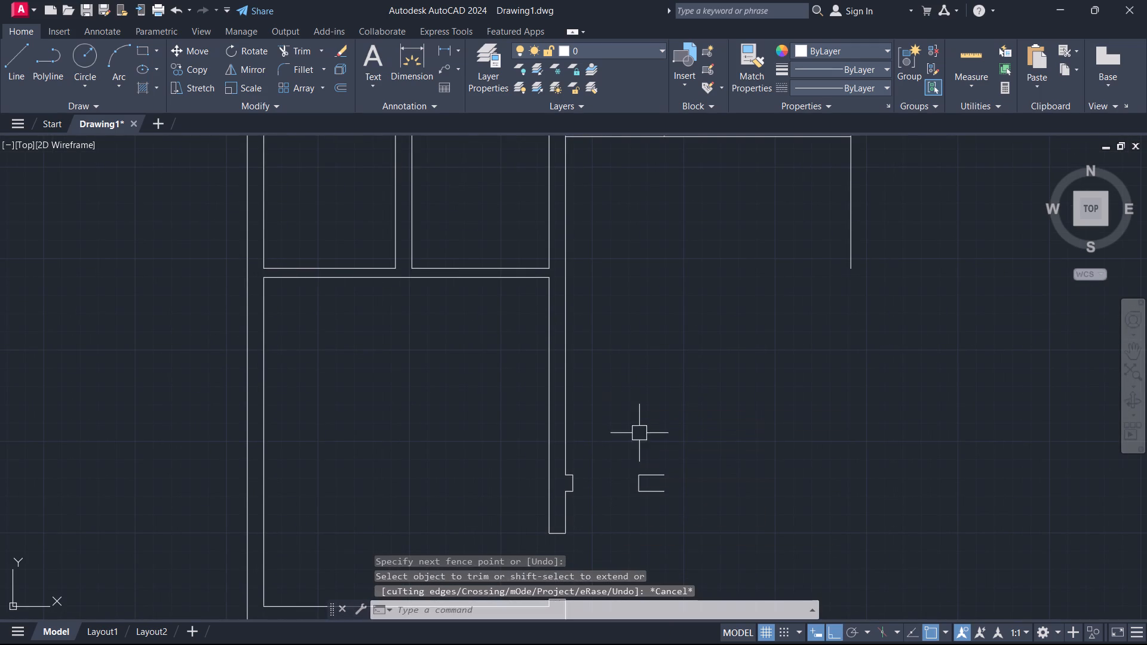
Trim the right vertical wall line where it projects above the lower stepped top wall, forming a clean corner.
{"action": "middle_click_drag", "start_coordinate": [639, 433], "coordinate": [477, 532]}
{"action": "scroll", "coordinate": [520, 503], "scroll_direction": "down", "scroll_amount": 2}
{"action": "middle_click_drag", "start_coordinate": [554, 443], "coordinate": [622, 395]}
{"action": "scroll", "coordinate": [554, 443], "scroll_direction": "up", "scroll_amount": 1}
{"action": "key", "text": "t"}
{"action": "key", "text": "r"}
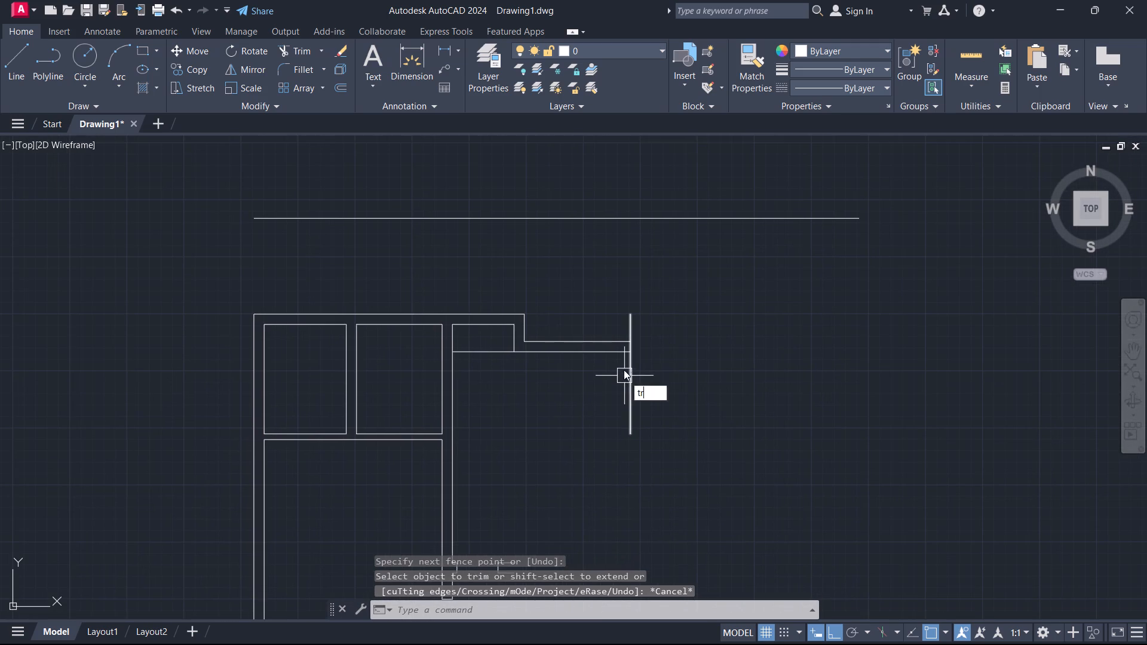
{"action": "key", "text": "space"}
{"action": "scroll", "coordinate": [635, 331], "scroll_direction": "up", "scroll_amount": 3}
{"action": "left_click", "coordinate": [636, 327]}
{"action": "left_click", "coordinate": [558, 327]}
{"action": "key", "text": "Escape"}
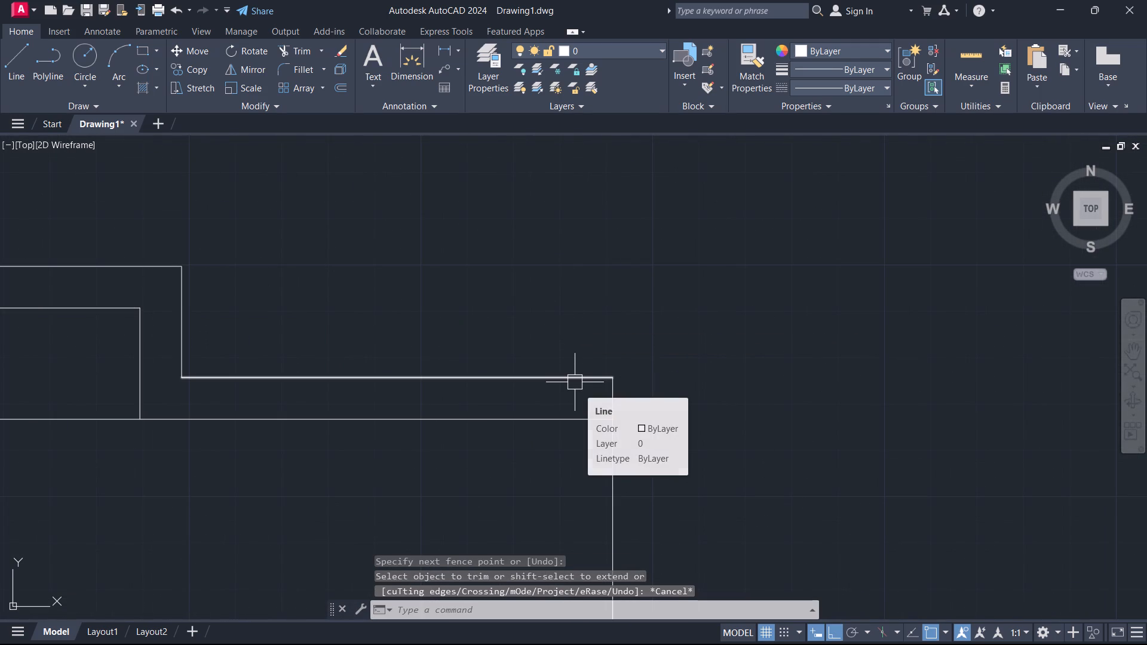
Offset the stepped room's right vertical wall line 9" outward to give the wall its thickness.
{"action": "type", "text": "o"}
{"action": "key", "text": "space"}
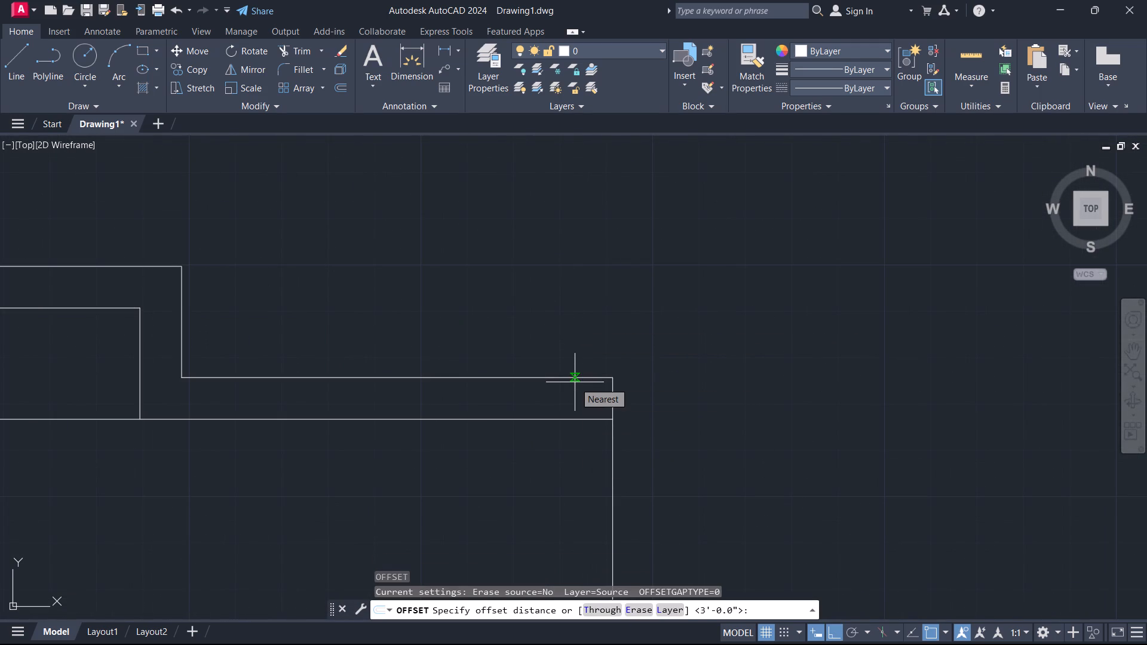
{"action": "key", "text": "9"}
{"action": "key", "text": "Return"}
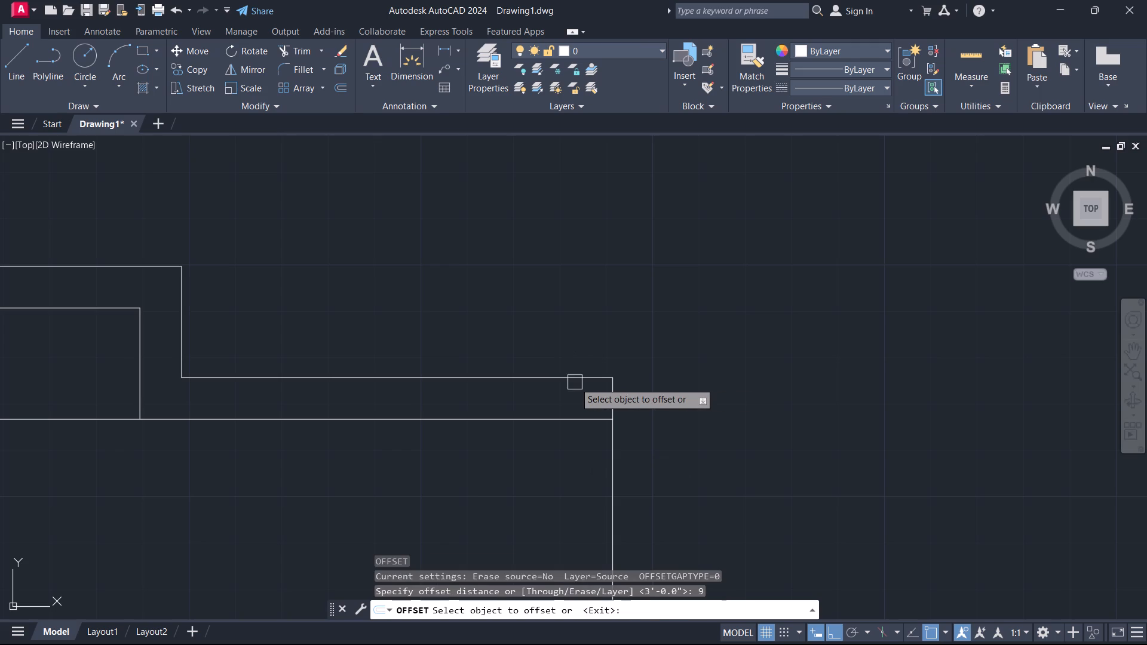
{"action": "middle_click_drag", "start_coordinate": [618, 462], "coordinate": [649, 325]}
{"action": "left_click", "coordinate": [638, 343]}
{"action": "left_click", "coordinate": [697, 360]}
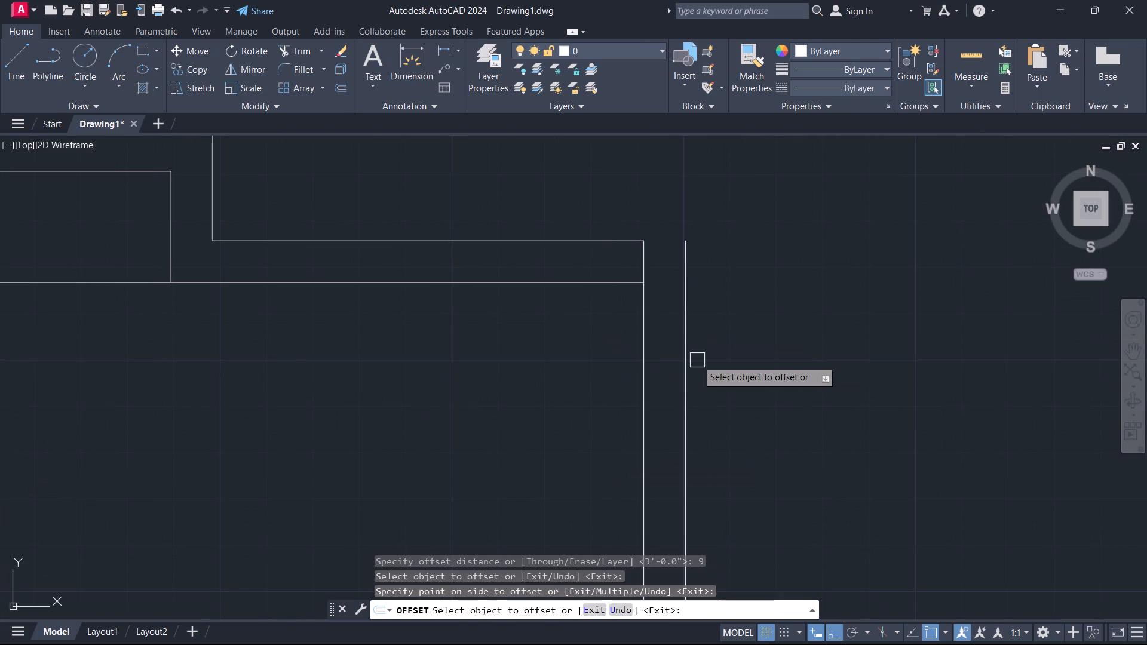
{"action": "key", "text": "Escape"}
Fillet the outer and inner top wall lines to the matching right vertical wall lines with zero radius, closing the upper-right corner.
{"action": "key", "text": "f"}
{"action": "key", "text": "space"}
{"action": "left_click", "coordinate": [579, 246]}
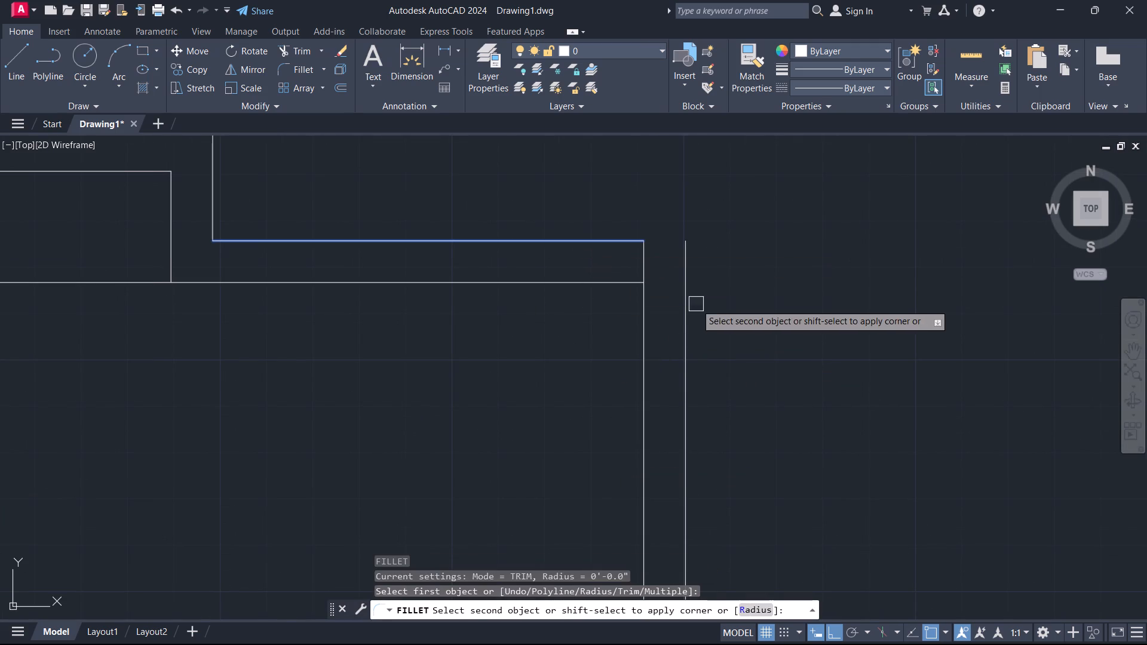
{"action": "left_click", "coordinate": [682, 296]}
{"action": "key", "text": "space"}
{"action": "left_click", "coordinate": [620, 281]}
{"action": "left_click", "coordinate": [636, 325]}
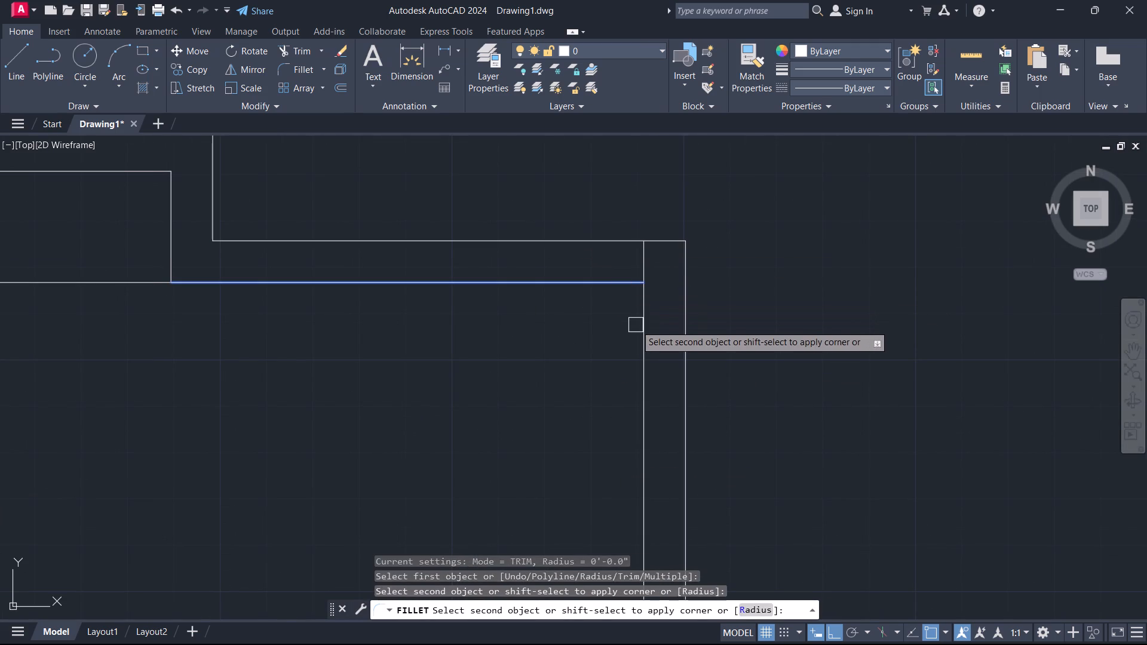
{"action": "left_click", "coordinate": [641, 333]}
Fillet the inner and outer right wall lines to the short horizontal wall beyond the doorway, closing the room's lower-right corner.
{"action": "scroll", "coordinate": [589, 374], "scroll_direction": "down", "scroll_amount": 4}
{"action": "middle_click_drag", "start_coordinate": [545, 464], "coordinate": [653, 366]}
{"action": "scroll", "coordinate": [704, 321], "scroll_direction": "up", "scroll_amount": 2}
{"action": "key", "text": "space"}
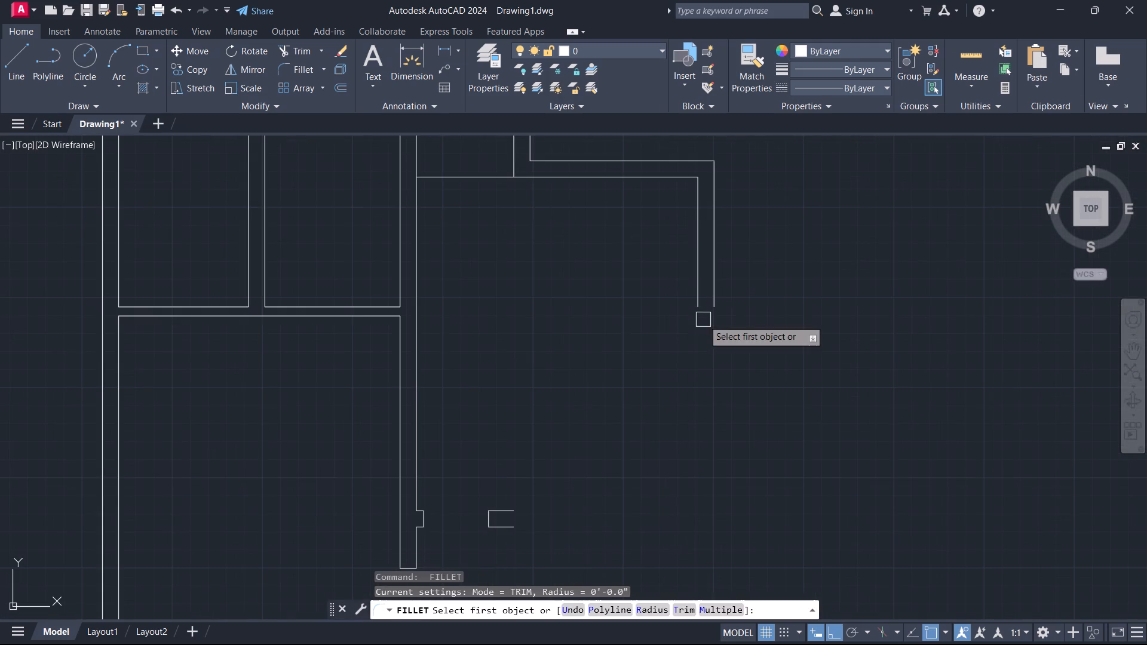
{"action": "left_click", "coordinate": [692, 287]}
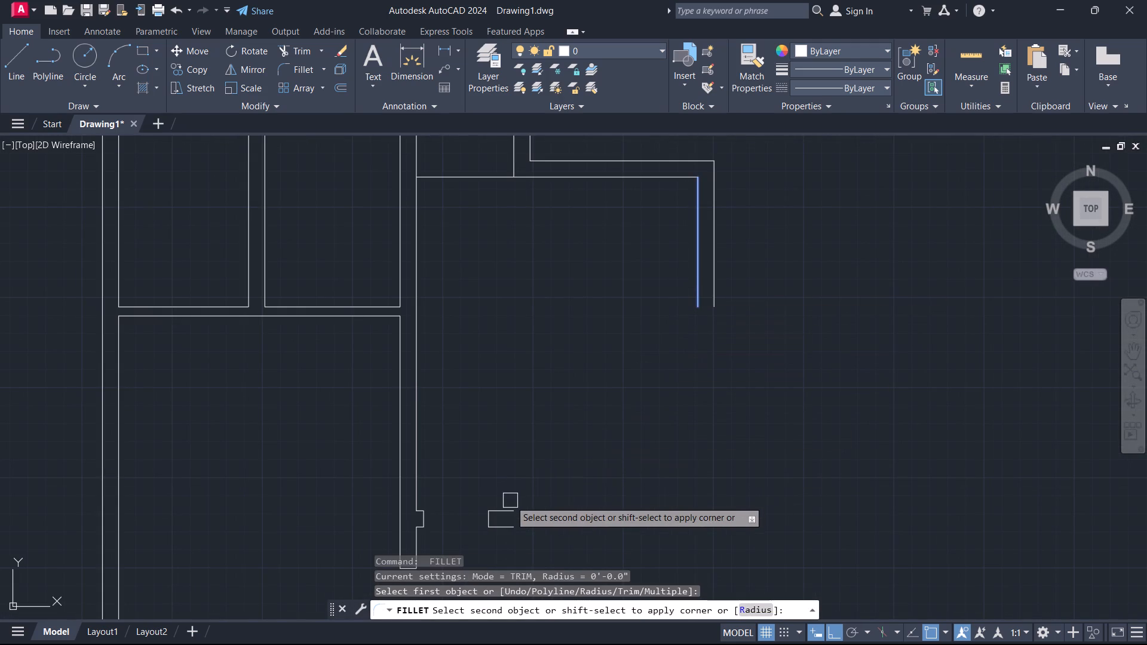
{"action": "left_click", "coordinate": [509, 510]}
{"action": "key", "text": "space"}
{"action": "left_click", "coordinate": [717, 292]}
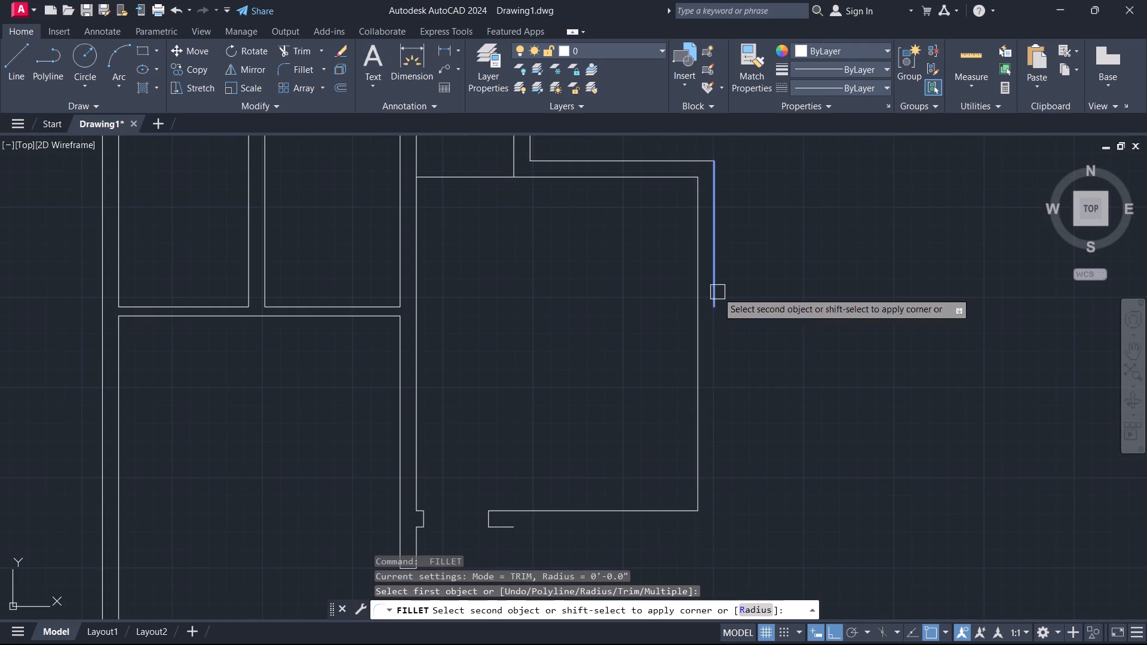
{"action": "left_click", "coordinate": [513, 526]}
{"action": "key", "text": "Escape"}
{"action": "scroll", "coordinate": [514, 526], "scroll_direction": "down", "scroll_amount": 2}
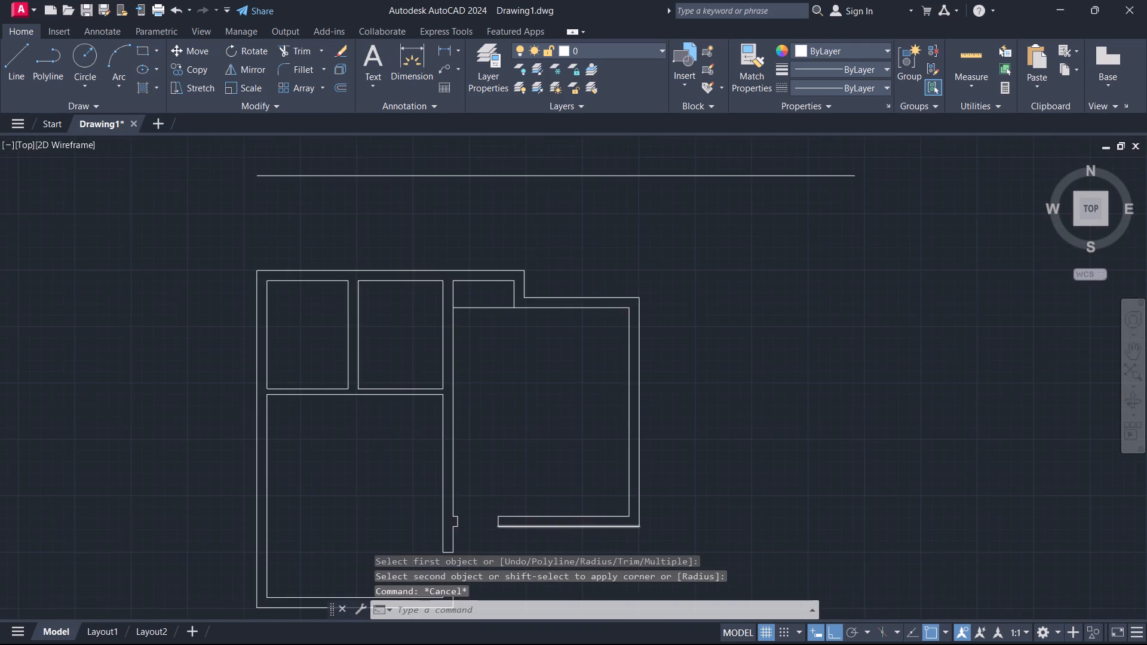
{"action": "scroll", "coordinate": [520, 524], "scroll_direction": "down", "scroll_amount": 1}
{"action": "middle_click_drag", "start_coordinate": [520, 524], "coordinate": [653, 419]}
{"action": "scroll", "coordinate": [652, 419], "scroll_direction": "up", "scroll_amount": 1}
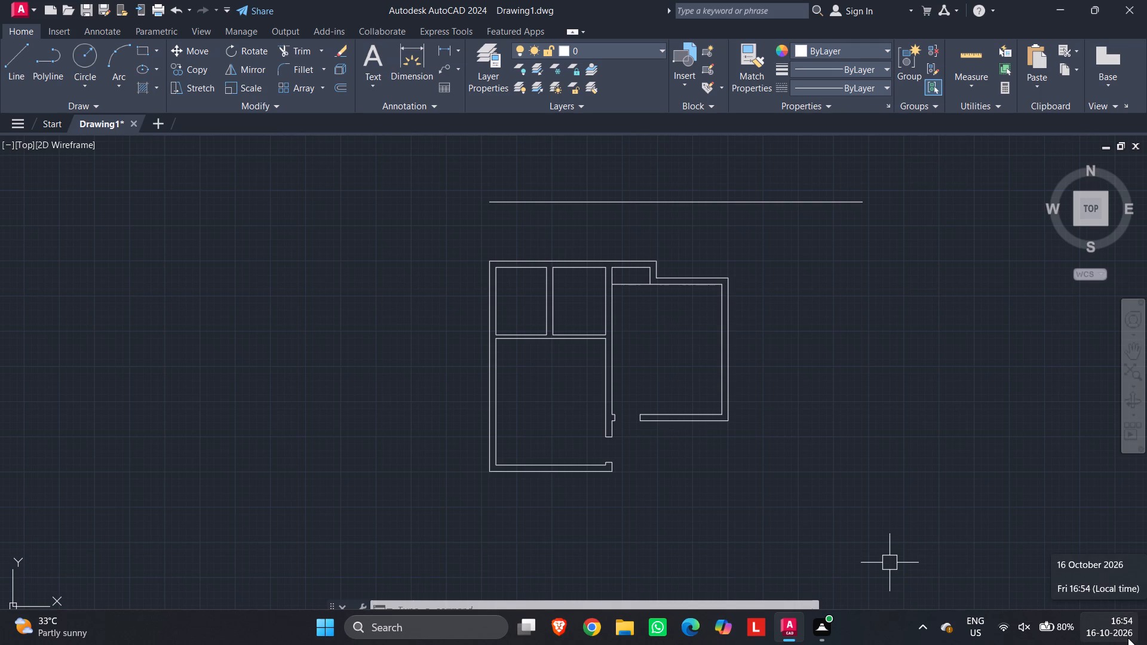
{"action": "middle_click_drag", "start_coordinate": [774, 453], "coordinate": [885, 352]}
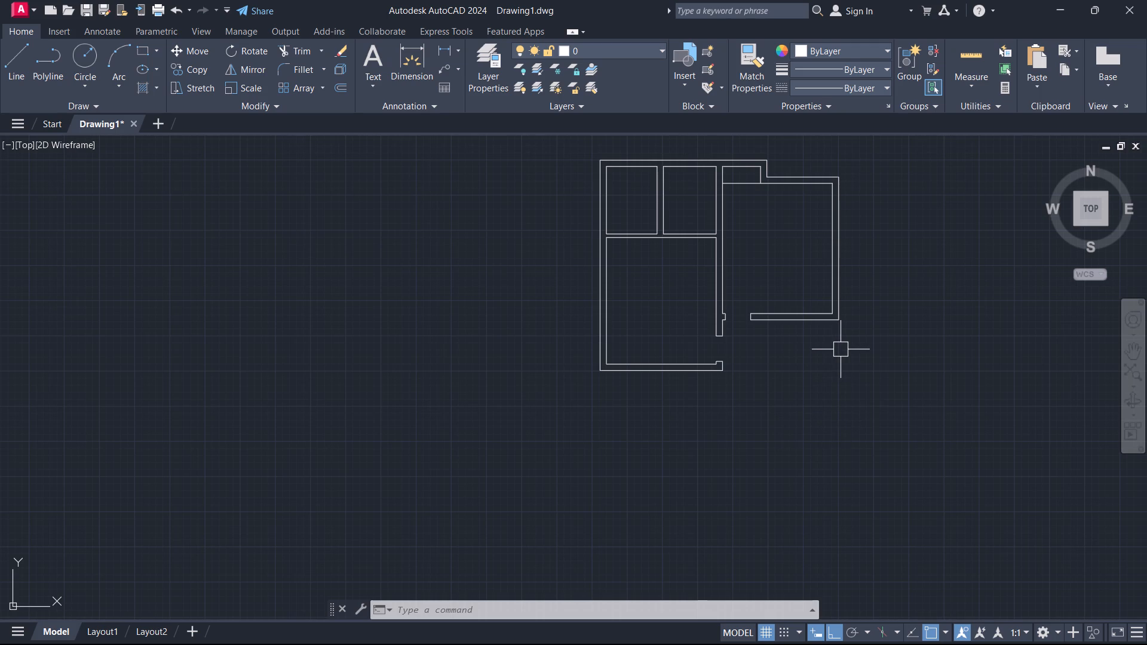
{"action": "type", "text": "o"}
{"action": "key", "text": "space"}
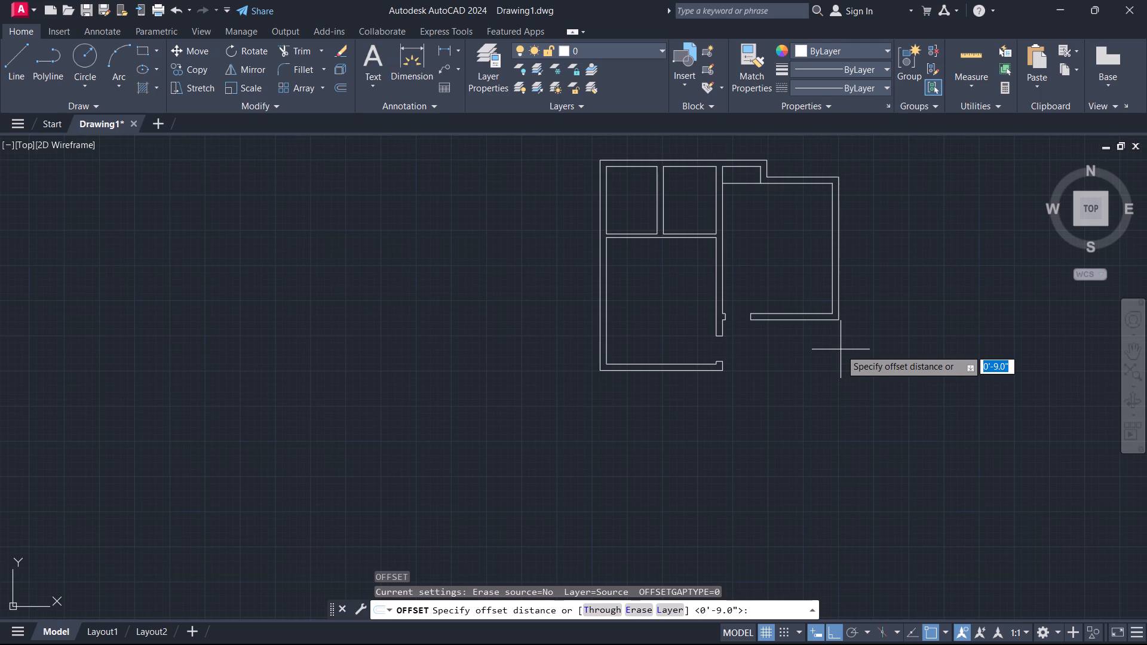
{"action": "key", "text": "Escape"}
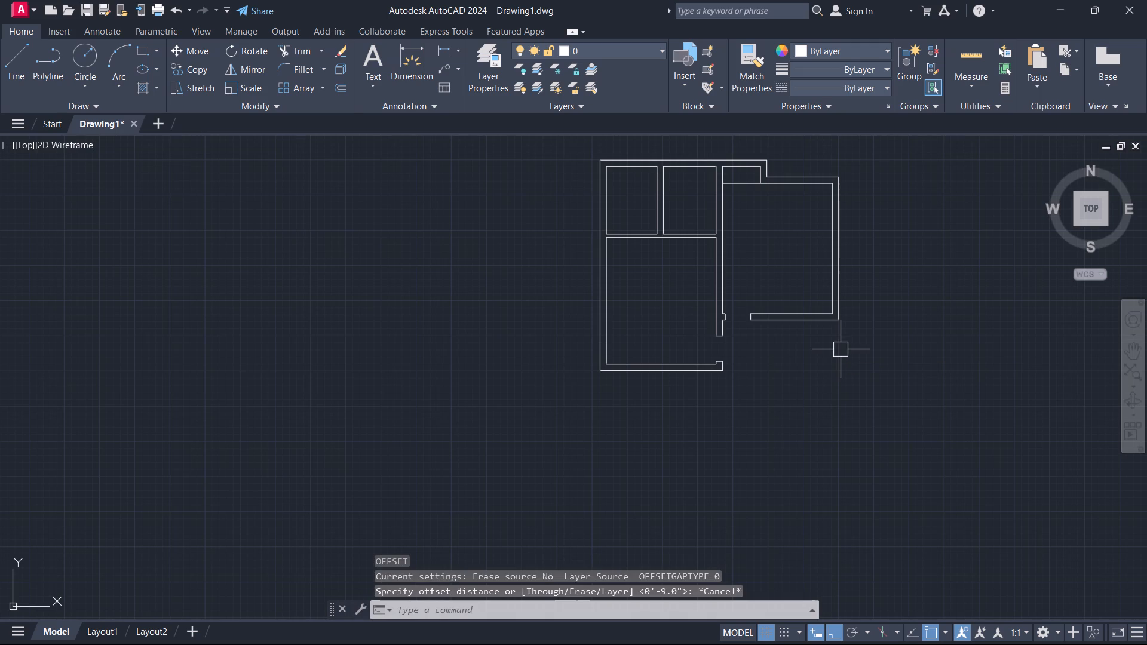
Offset the outer line of the room's right wall 11'5" to the right for an adjoining room.
{"action": "type", "text": "o"}
{"action": "key", "text": "space"}
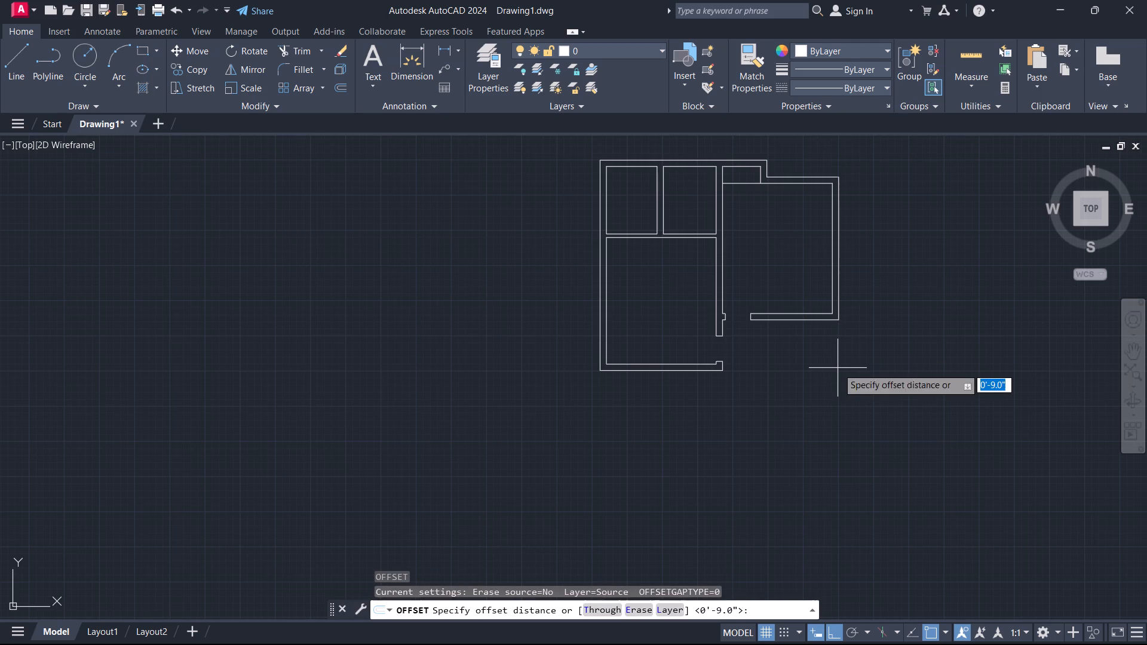
{"action": "type", "text": "11"}
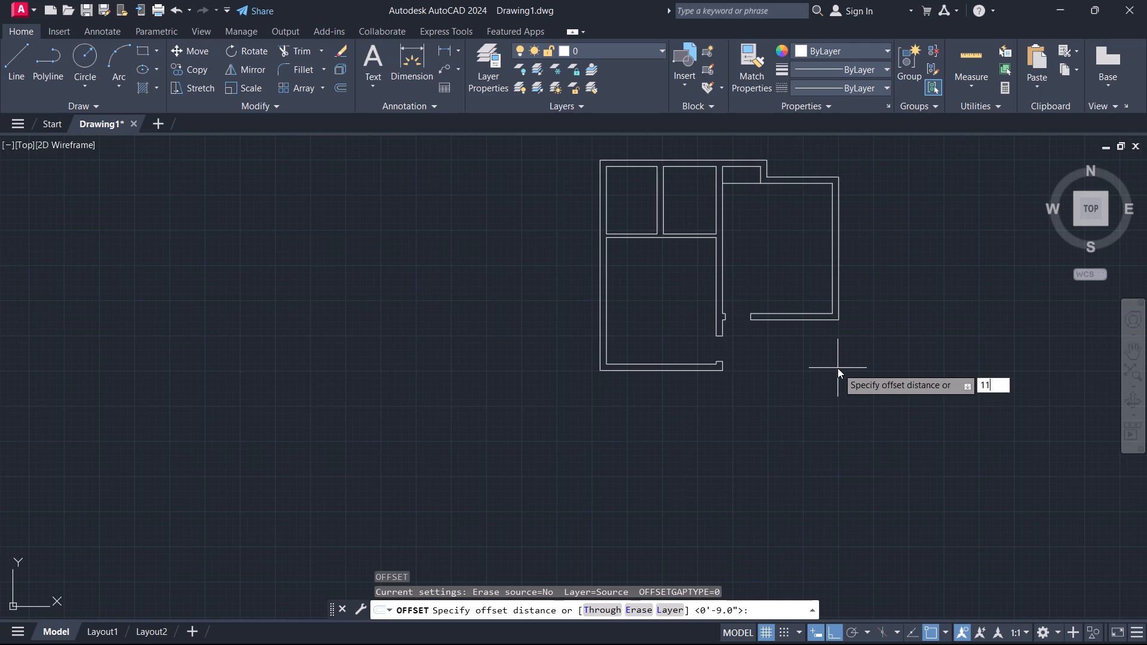
{"action": "key", "text": "apostrophe"}
{"action": "key", "text": "5"}
{"action": "key", "text": "Return"}
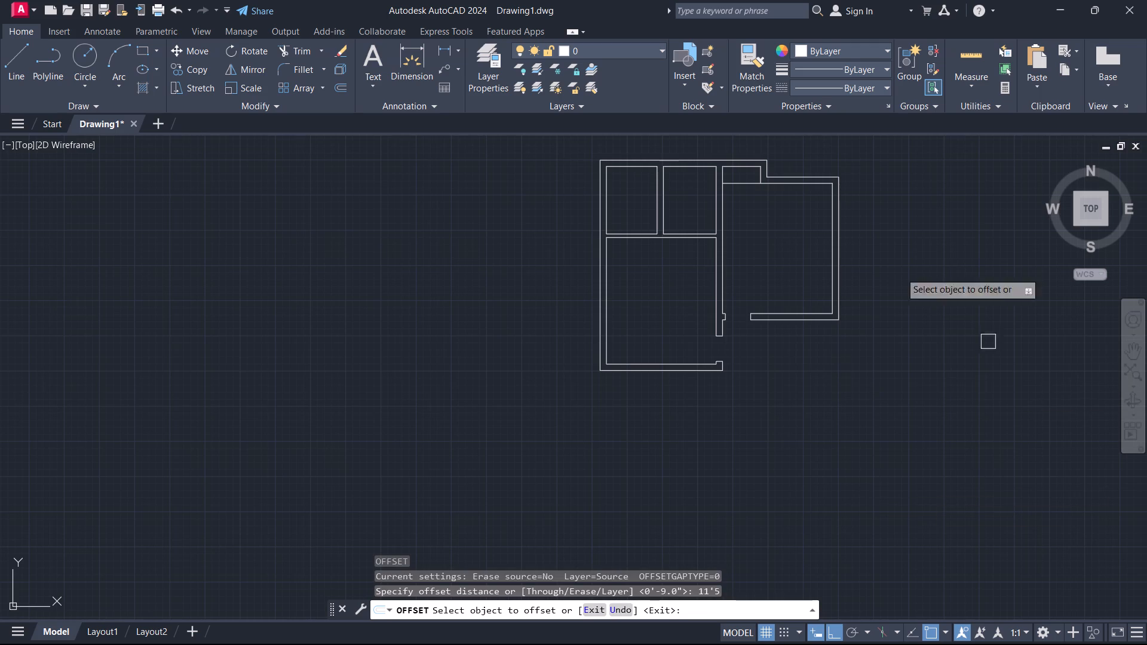
{"action": "left_click", "coordinate": [845, 271]}
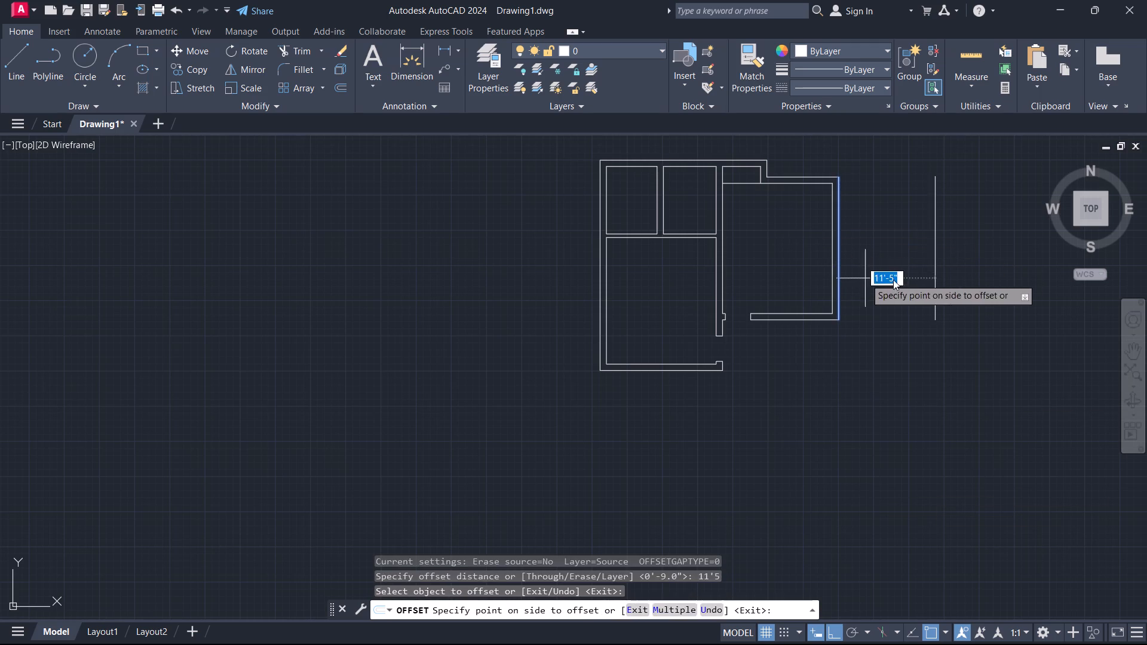
{"action": "left_click", "coordinate": [893, 279]}
{"action": "key", "text": "Escape"}
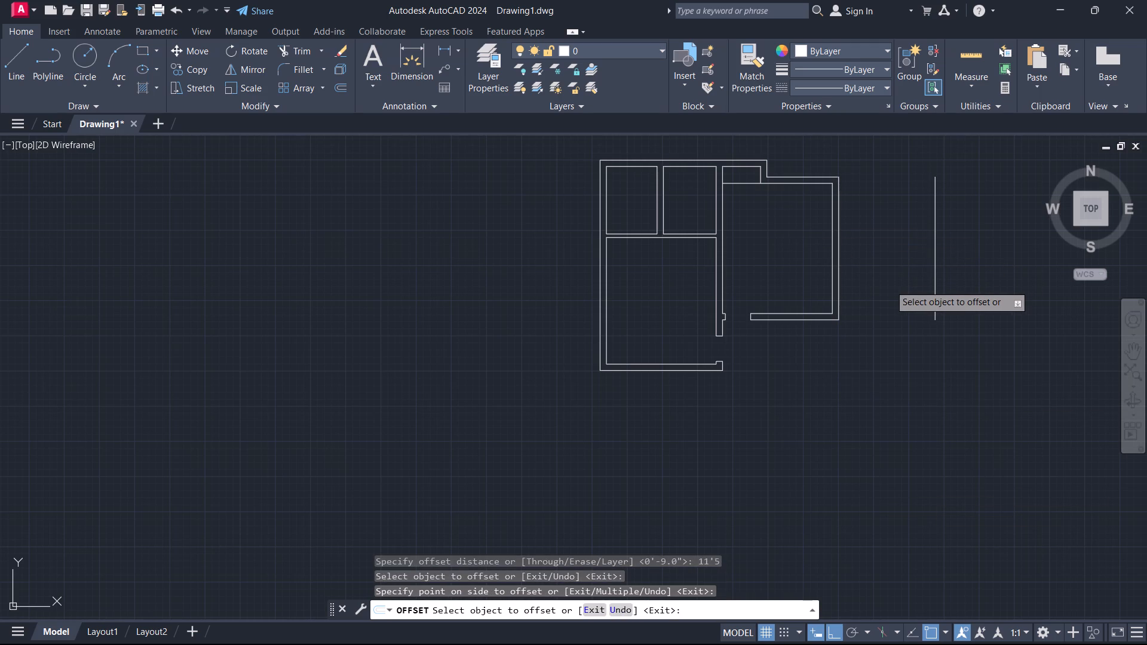
Offset the new vertical line 9" to the right to form the adjoining room's outer wall.
{"action": "type", "text": "o"}
{"action": "key", "text": "space"}
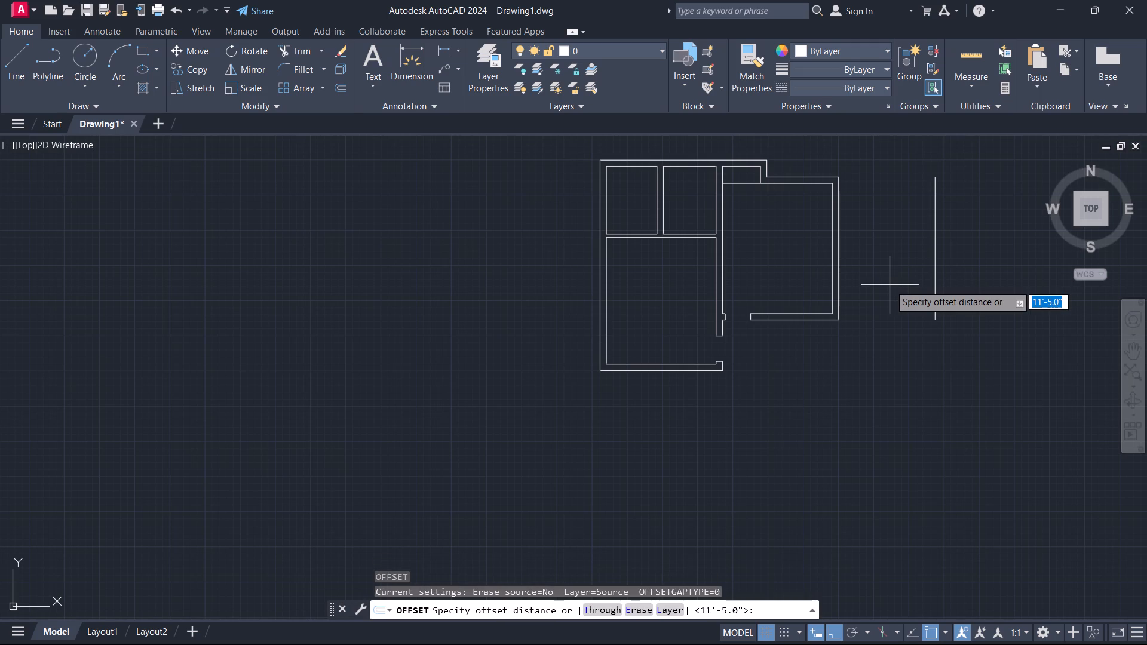
{"action": "key", "text": "9"}
{"action": "key", "text": "Return"}
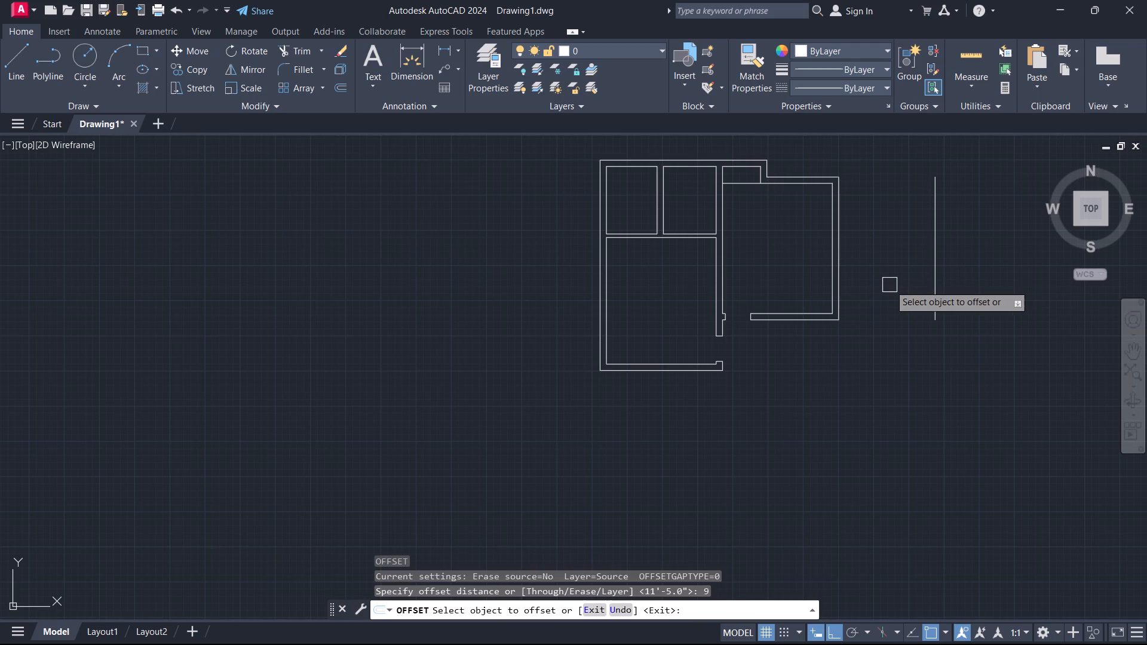
{"action": "left_click", "coordinate": [934, 314]}
{"action": "left_click", "coordinate": [999, 297]}
{"action": "key", "text": "Escape"}
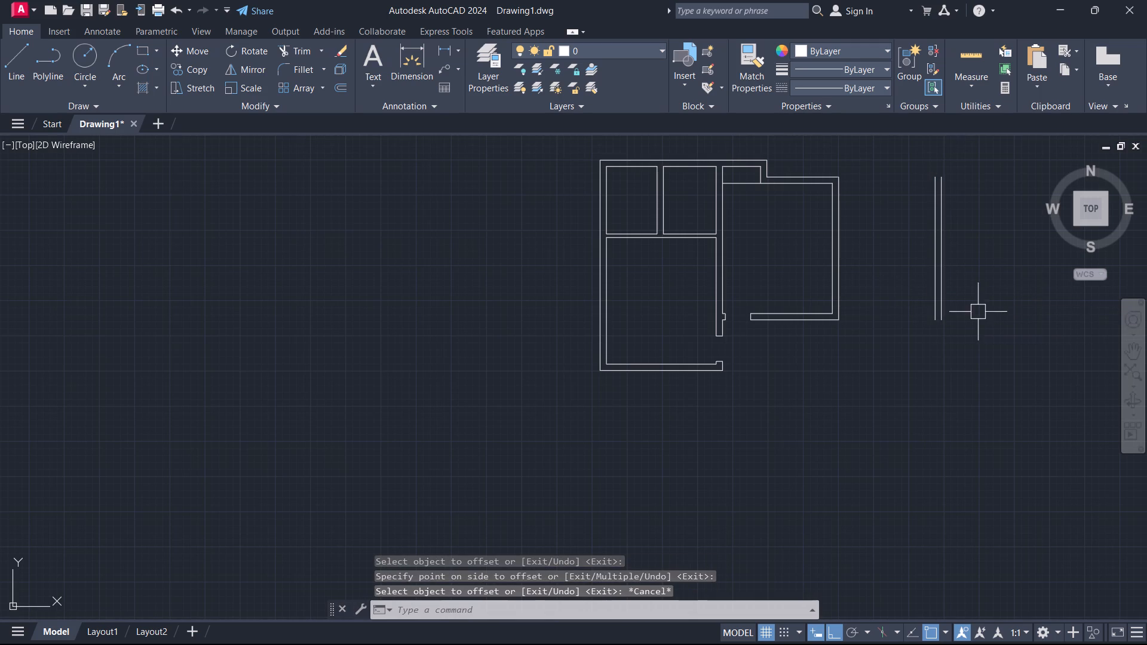
Fillet the inner and outer top wall lines to the new vertical wall lines, forming the adjoining room's upper-right corner.
{"action": "middle_click_drag", "start_coordinate": [910, 345], "coordinate": [934, 443]}
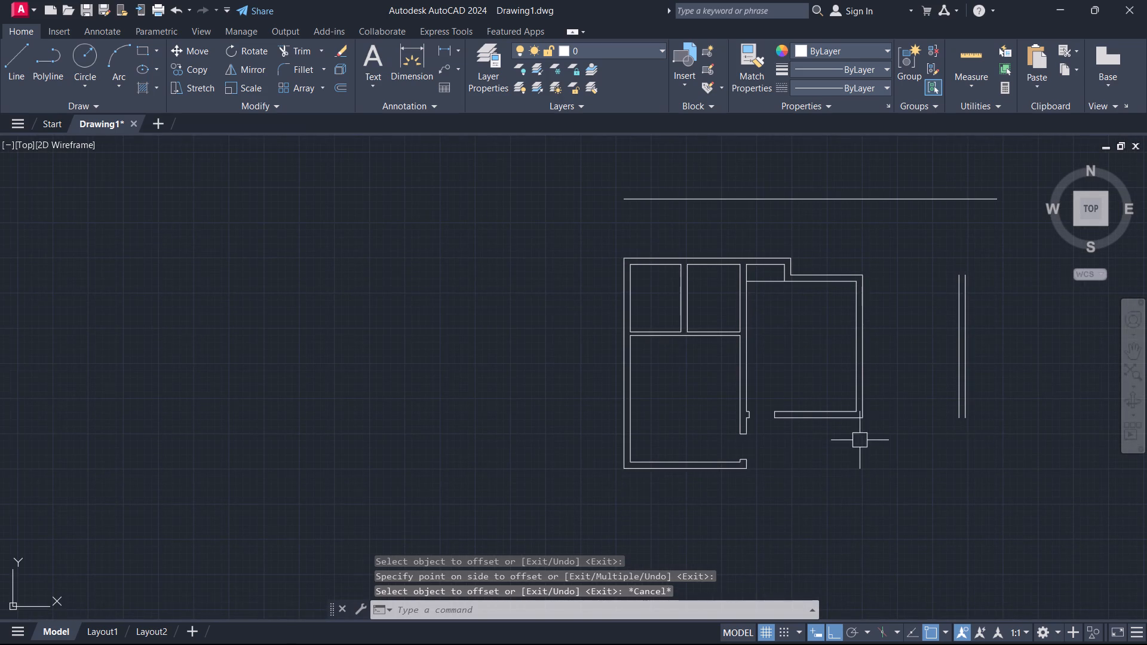
{"action": "scroll", "coordinate": [854, 442], "scroll_direction": "down", "scroll_amount": 1}
{"action": "scroll", "coordinate": [818, 395], "scroll_direction": "up", "scroll_amount": 2}
{"action": "middle_click_drag", "start_coordinate": [838, 360], "coordinate": [777, 388]}
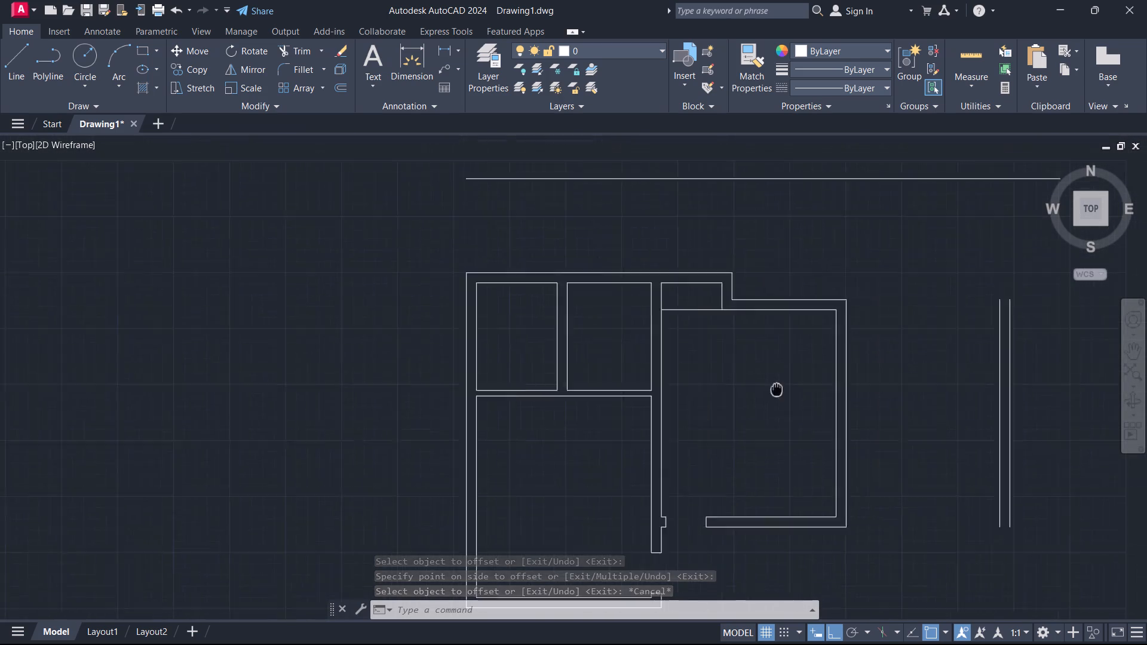
{"action": "middle_click_drag", "start_coordinate": [777, 388], "coordinate": [691, 423]}
{"action": "type", "text": "f"}
{"action": "key", "text": "space"}
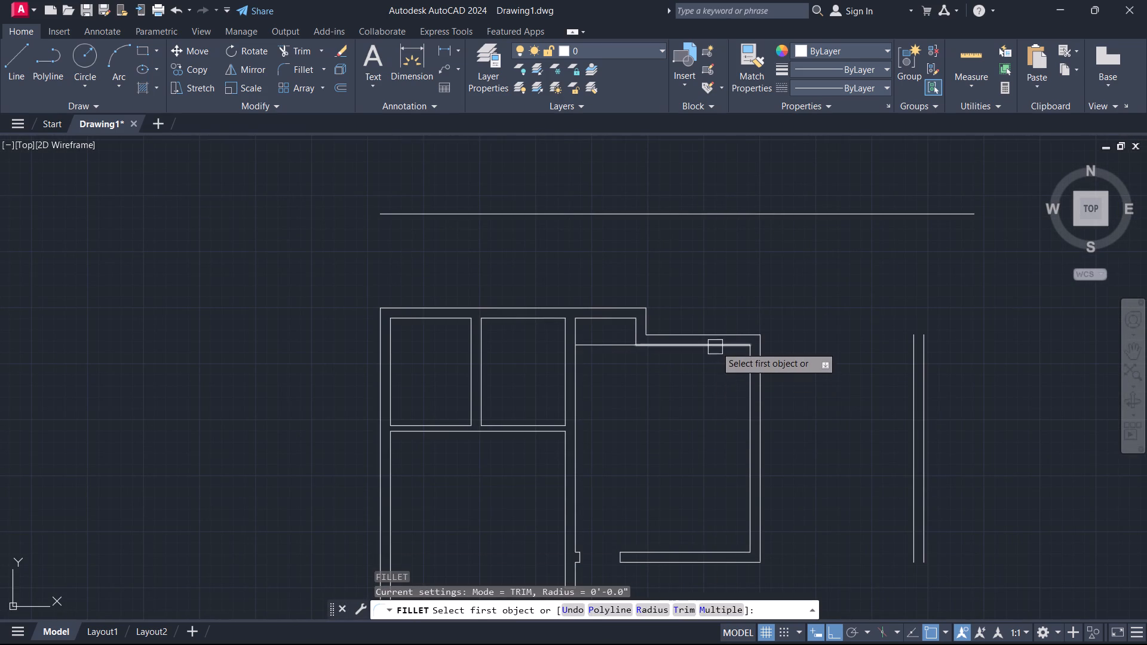
{"action": "left_click", "coordinate": [713, 345]}
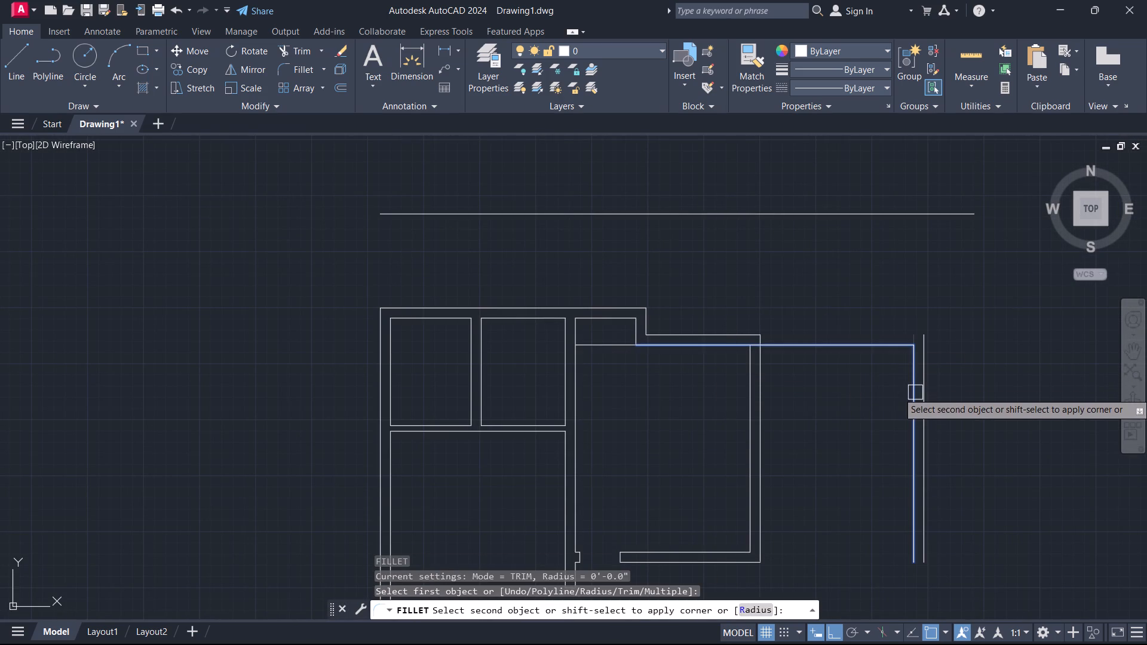
{"action": "left_click", "coordinate": [915, 392]}
{"action": "key", "text": "space"}
{"action": "left_click", "coordinate": [744, 330]}
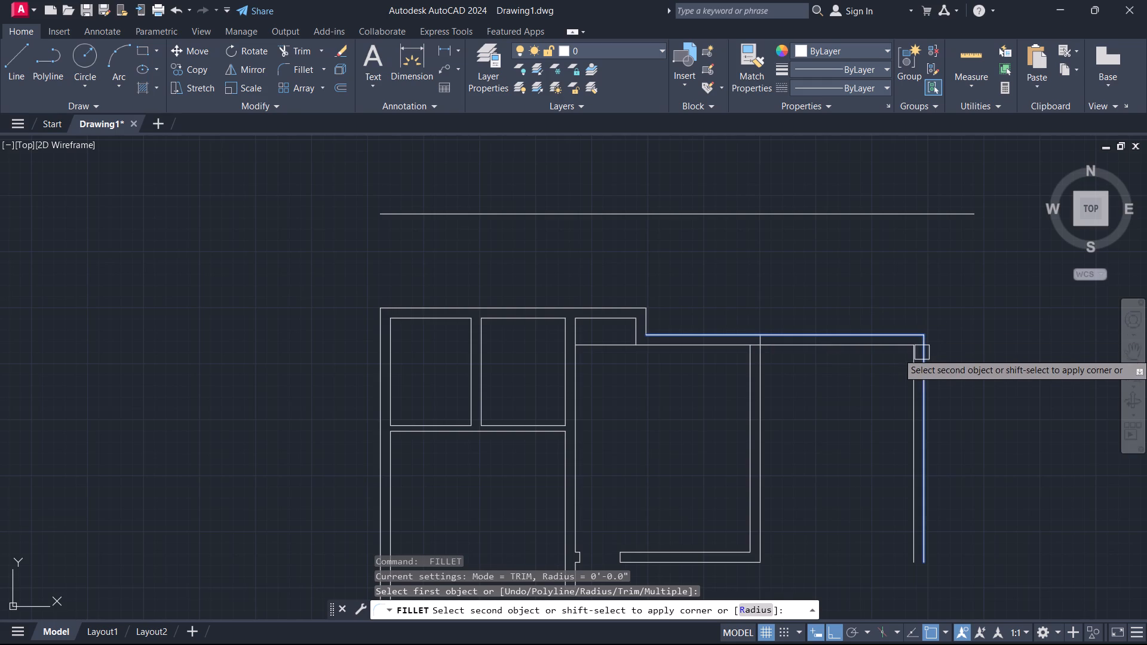
{"action": "left_click", "coordinate": [929, 368]}
{"action": "key", "text": "Escape"}
Trim the inner top wall line between the two lines of the wall dividing the adjacent rooms.
{"action": "scroll", "coordinate": [721, 349], "scroll_direction": "up", "scroll_amount": 2}
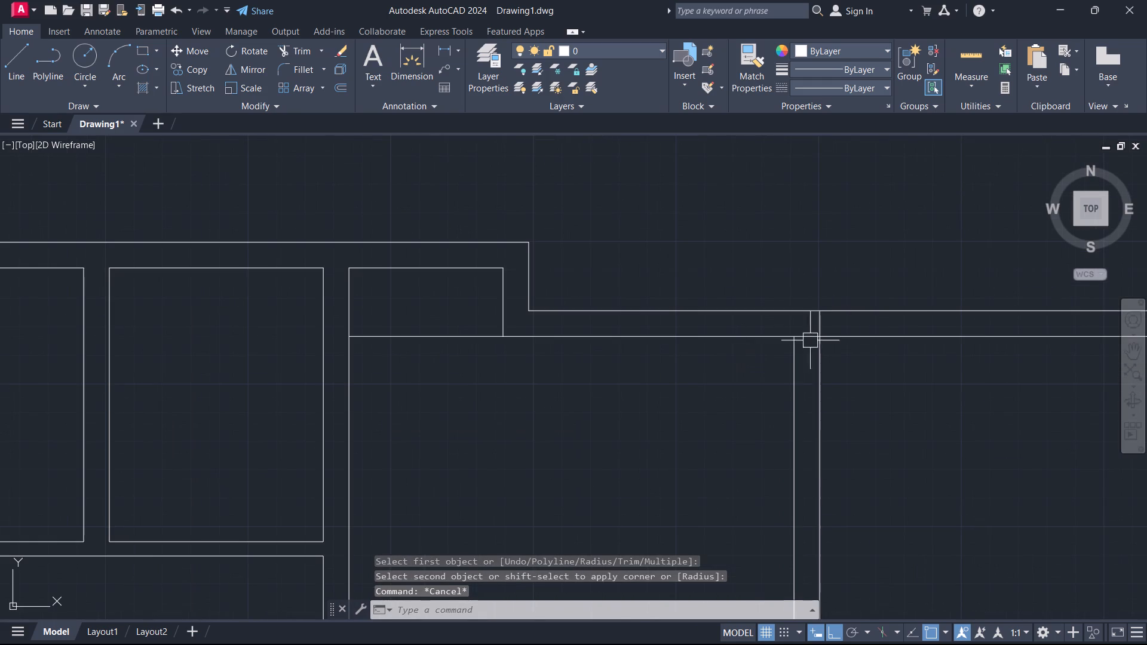
{"action": "type", "text": "tr"}
{"action": "key", "text": "space"}
{"action": "scroll", "coordinate": [860, 311], "scroll_direction": "up", "scroll_amount": 3}
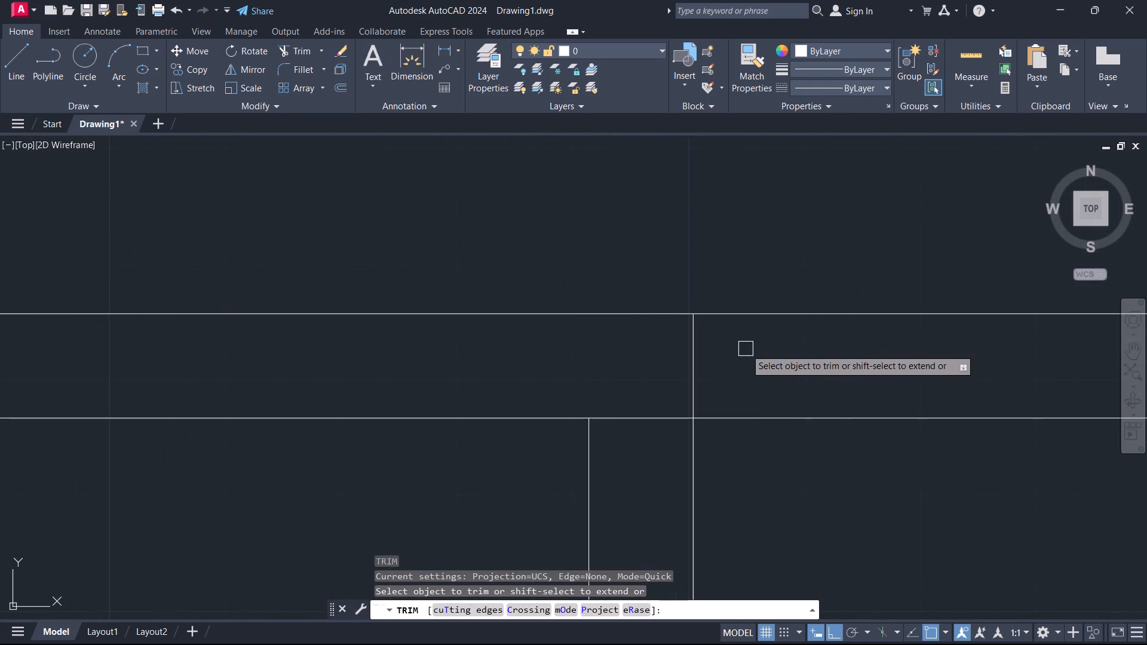
{"action": "left_click_drag", "start_coordinate": [744, 349], "coordinate": [747, 379]}
{"action": "key", "text": "Escape"}
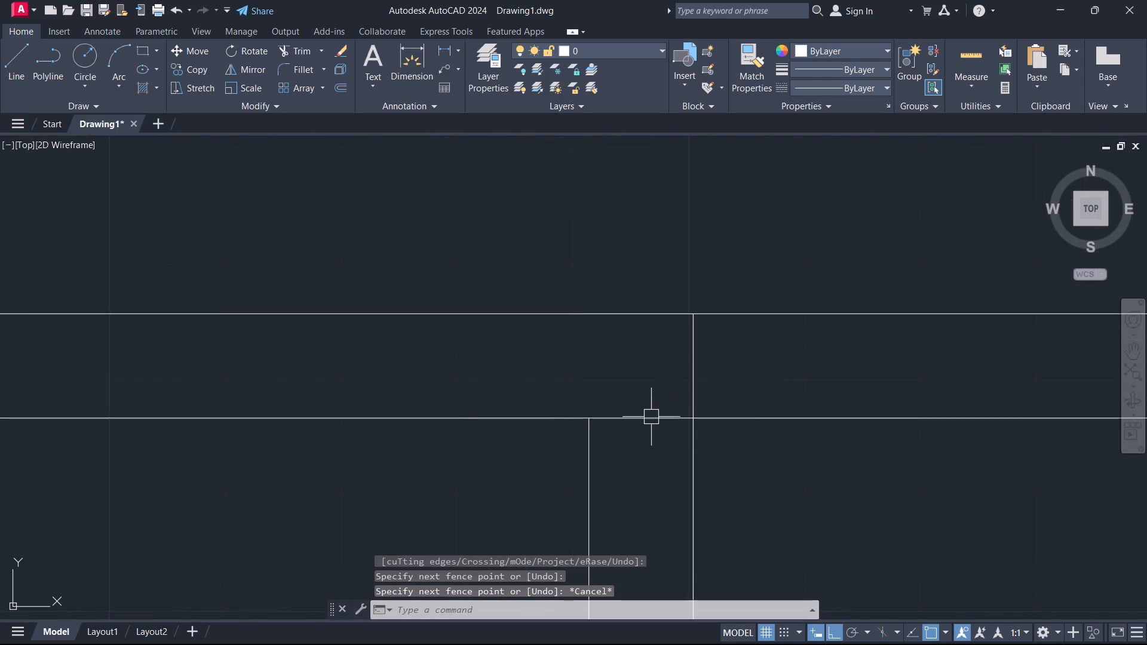
{"action": "key", "text": "space"}
{"action": "left_click", "coordinate": [648, 419]}
{"action": "key", "text": "space"}
{"action": "scroll", "coordinate": [652, 440], "scroll_direction": "down", "scroll_amount": 3}
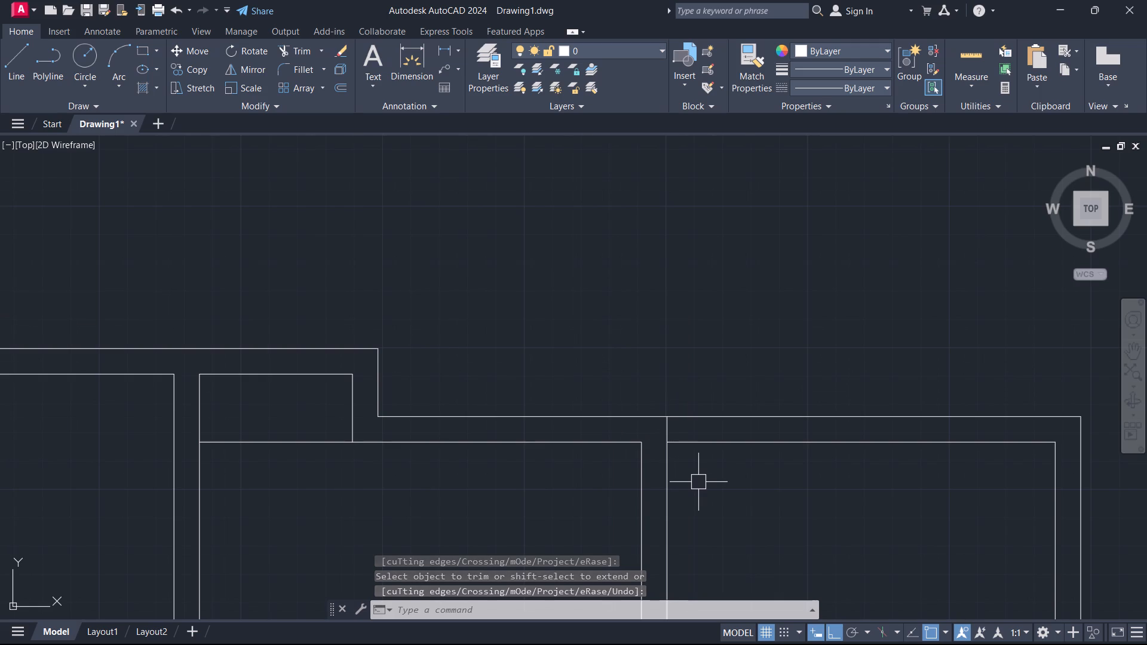
Offset the adjoining room's inner top wall line 13'5" downward to set the room's bottom edge.
{"action": "middle_click_drag", "start_coordinate": [667, 469], "coordinate": [646, 464]}
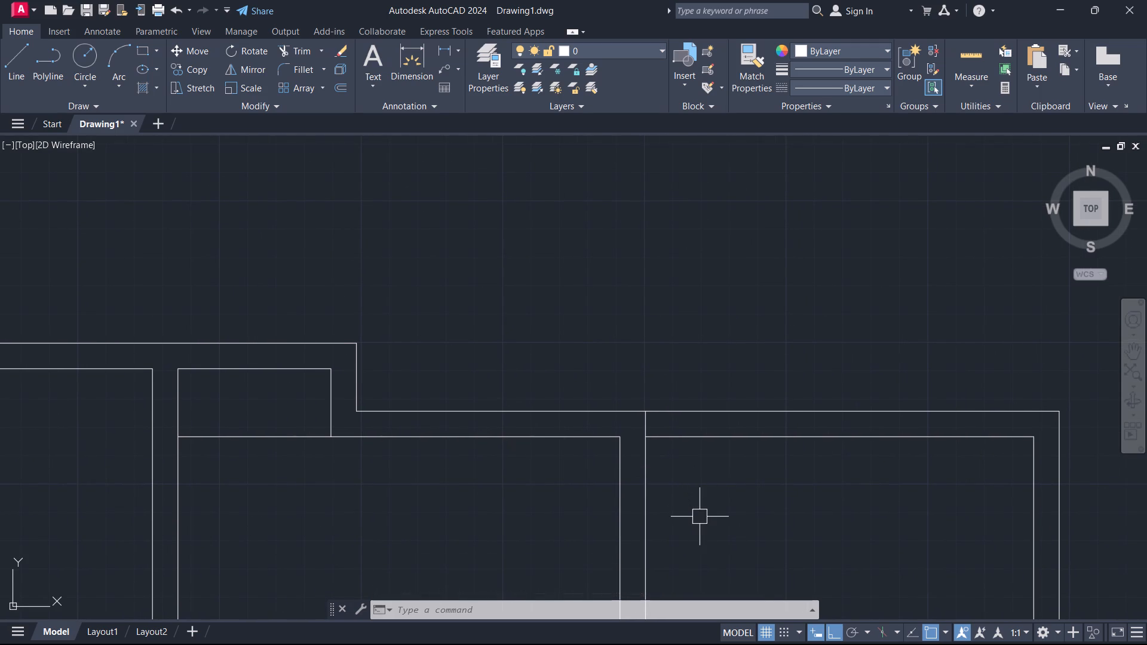
{"action": "middle_click_drag", "start_coordinate": [700, 517], "coordinate": [671, 503]}
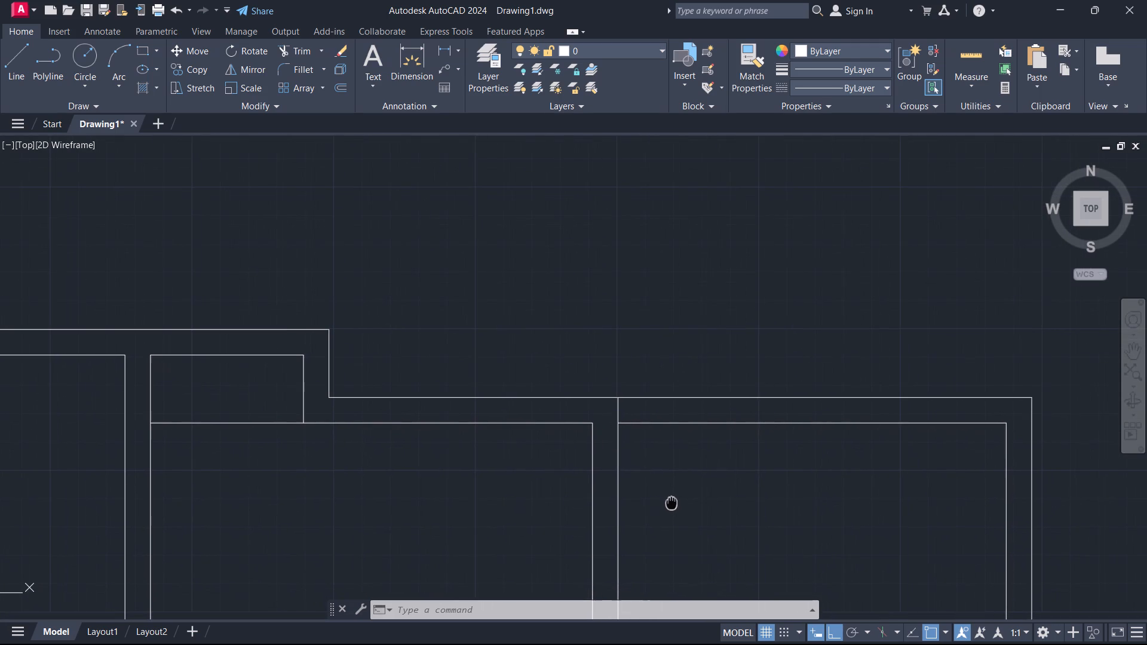
{"action": "middle_click_drag", "start_coordinate": [671, 503], "coordinate": [670, 502]}
{"action": "scroll", "coordinate": [752, 509], "scroll_direction": "down", "scroll_amount": 1}
{"action": "middle_click_drag", "start_coordinate": [771, 461], "coordinate": [803, 283]}
{"action": "scroll", "coordinate": [803, 283], "scroll_direction": "down", "scroll_amount": 2}
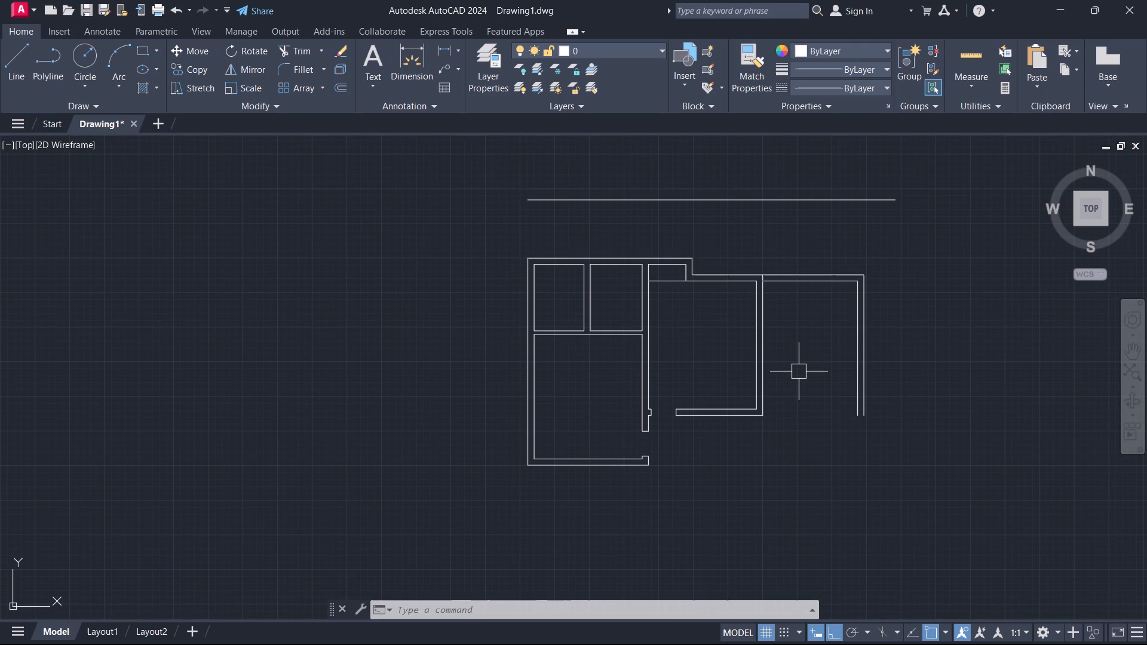
{"action": "type", "text": "o"}
{"action": "key", "text": "space"}
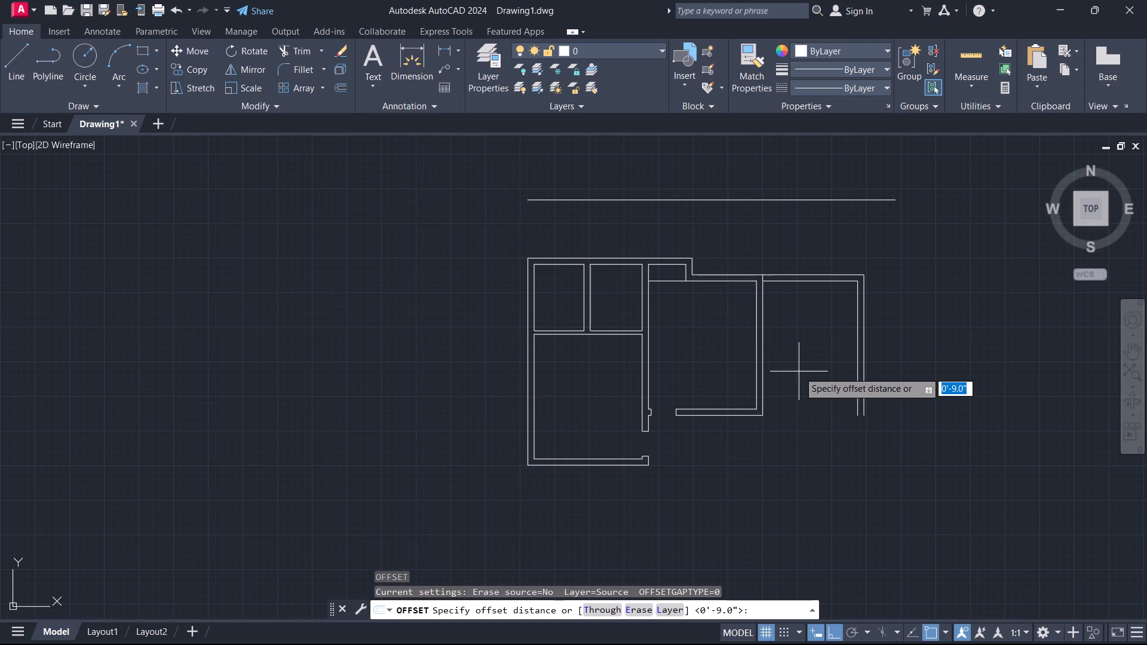
{"action": "type", "text": "13"}
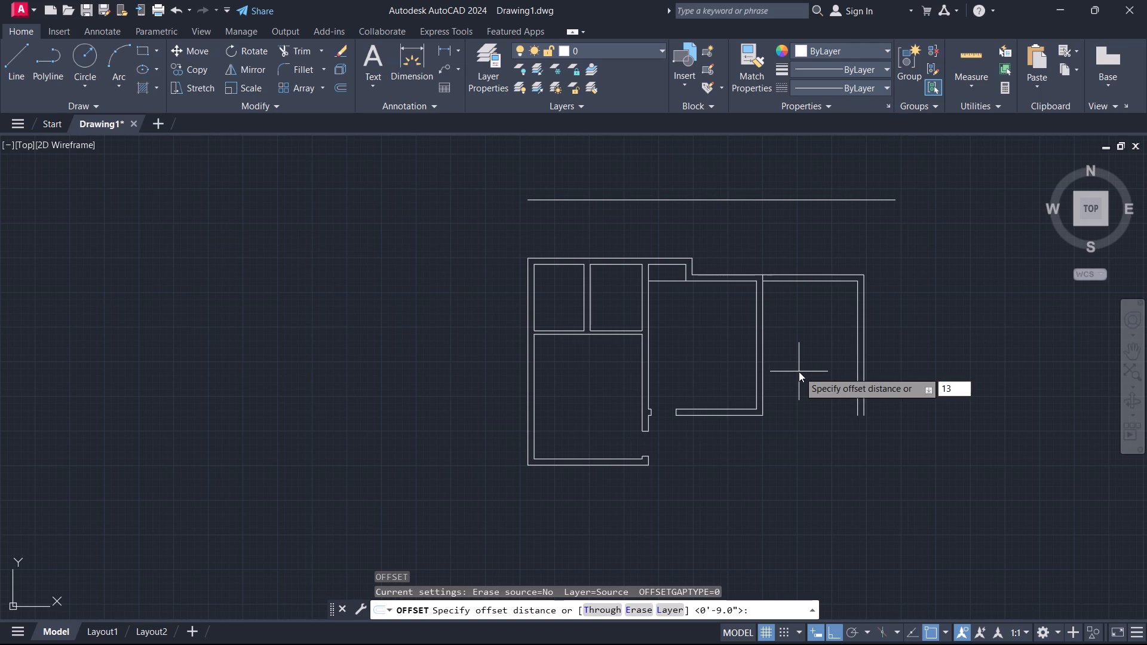
{"action": "key", "text": "apostrophe"}
{"action": "key", "text": "5"}
{"action": "key", "text": "Return"}
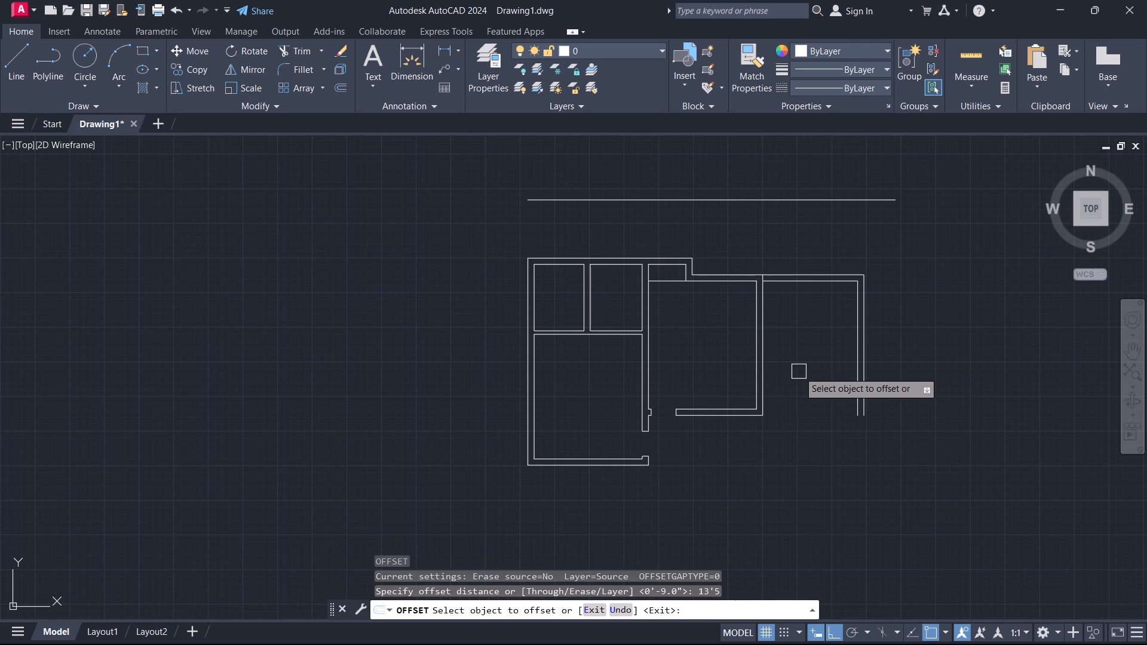
{"action": "scroll", "coordinate": [780, 278], "scroll_direction": "up", "scroll_amount": 1}
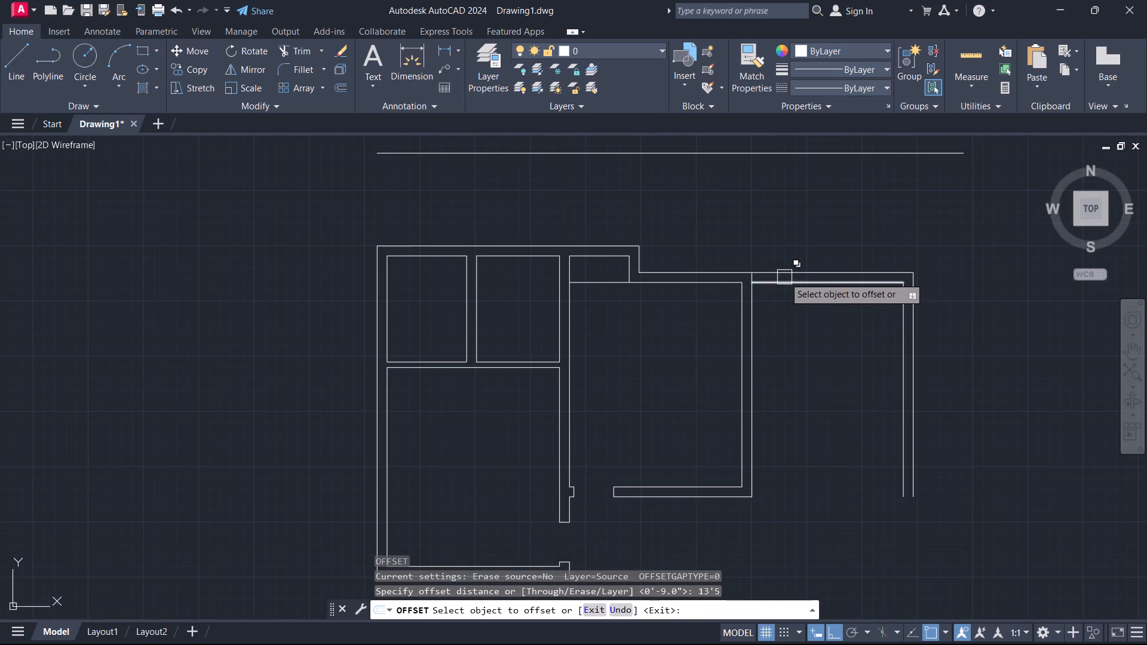
{"action": "left_click", "coordinate": [788, 283]}
{"action": "left_click", "coordinate": [783, 341]}
{"action": "key", "text": "Escape"}
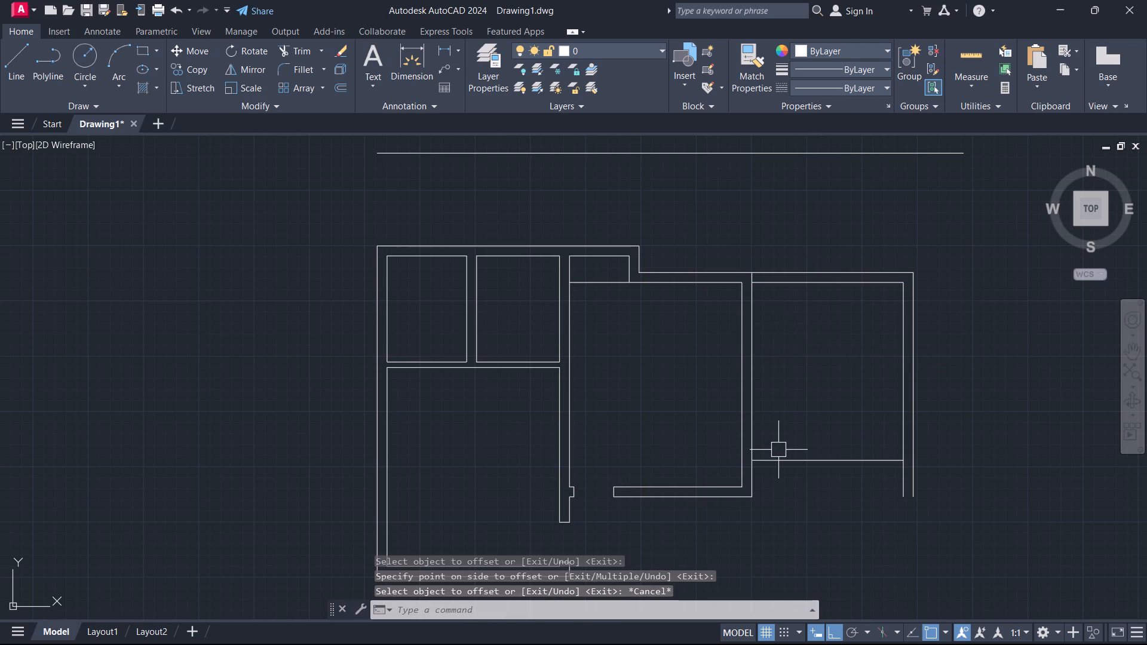
Offset the new bottom line 9" downward to form the adjoining room's bottom wall.
{"action": "type", "text": "o"}
{"action": "key", "text": "space"}
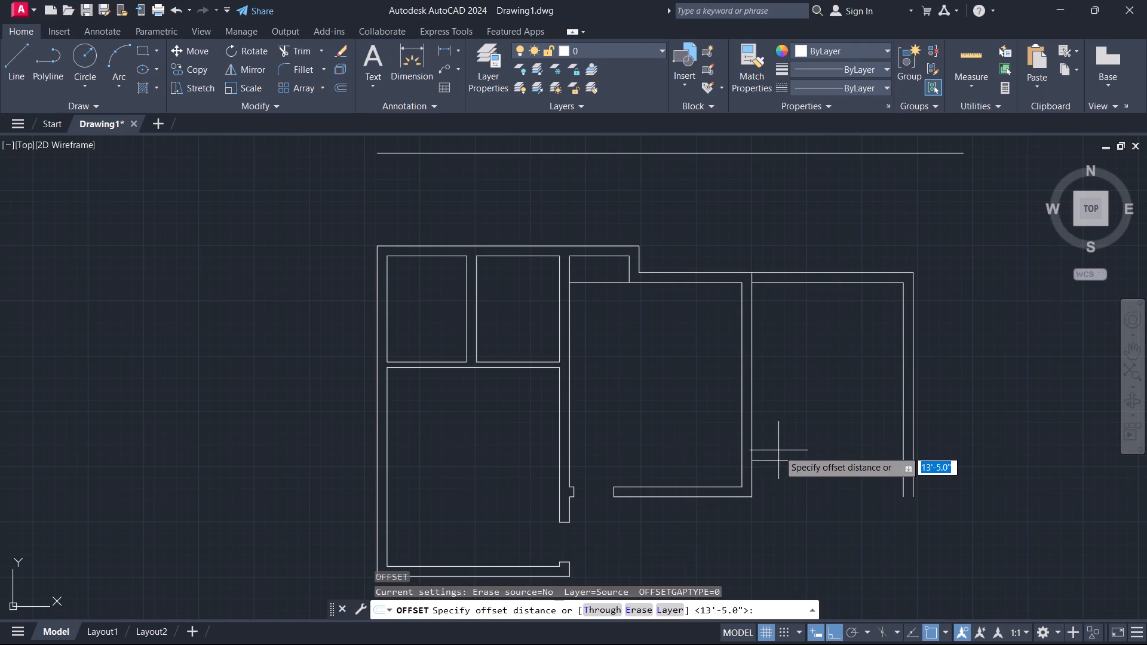
{"action": "key", "text": "9"}
{"action": "key", "text": "Return"}
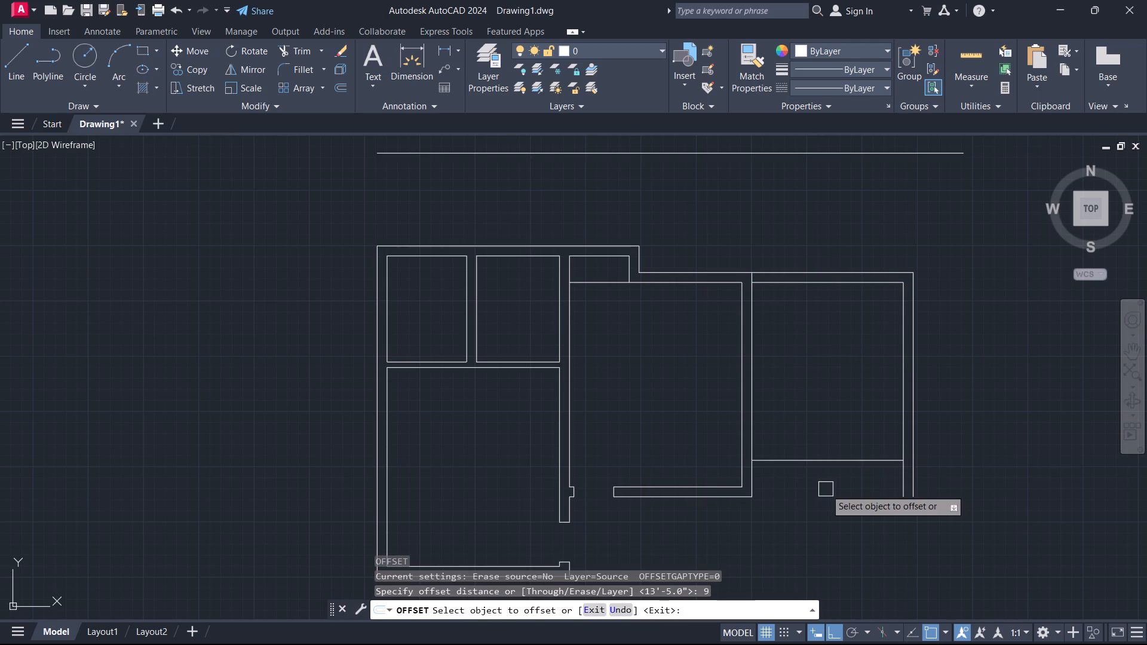
{"action": "left_click_drag", "start_coordinate": [830, 460], "coordinate": [827, 473]}
{"action": "left_click", "coordinate": [817, 527]}
{"action": "key", "text": "Escape"}
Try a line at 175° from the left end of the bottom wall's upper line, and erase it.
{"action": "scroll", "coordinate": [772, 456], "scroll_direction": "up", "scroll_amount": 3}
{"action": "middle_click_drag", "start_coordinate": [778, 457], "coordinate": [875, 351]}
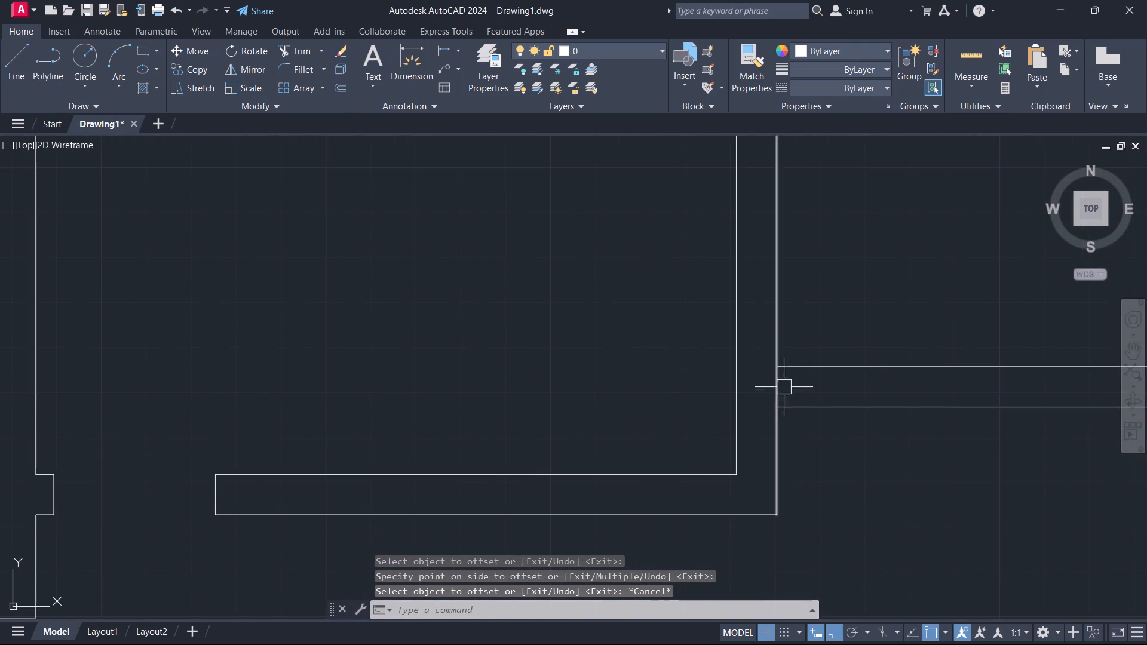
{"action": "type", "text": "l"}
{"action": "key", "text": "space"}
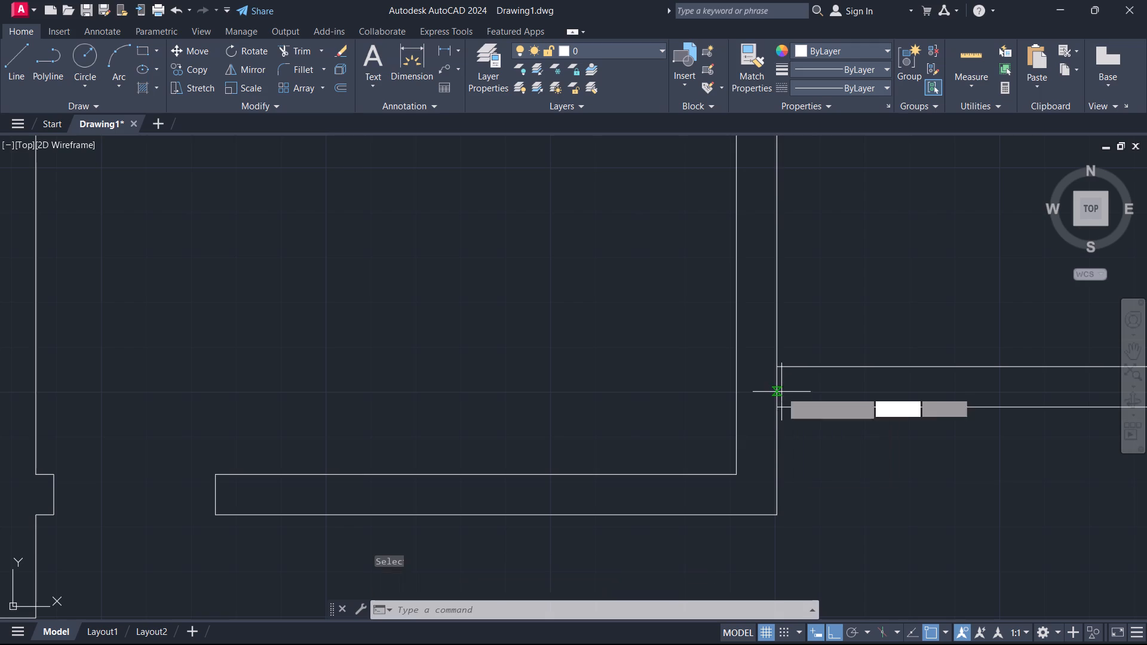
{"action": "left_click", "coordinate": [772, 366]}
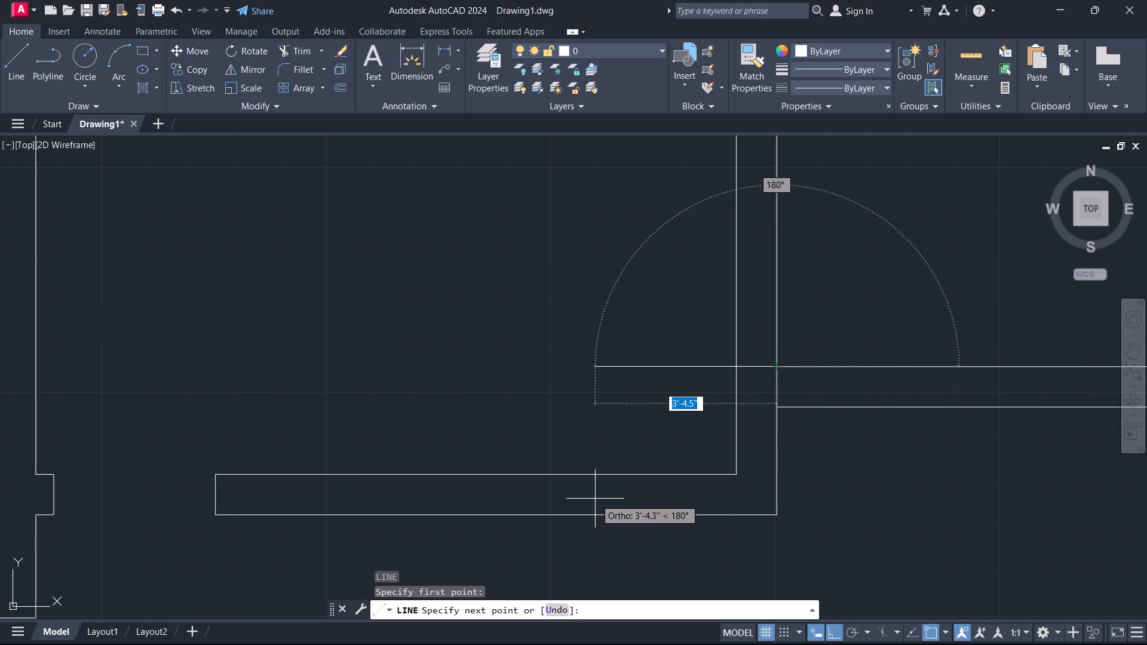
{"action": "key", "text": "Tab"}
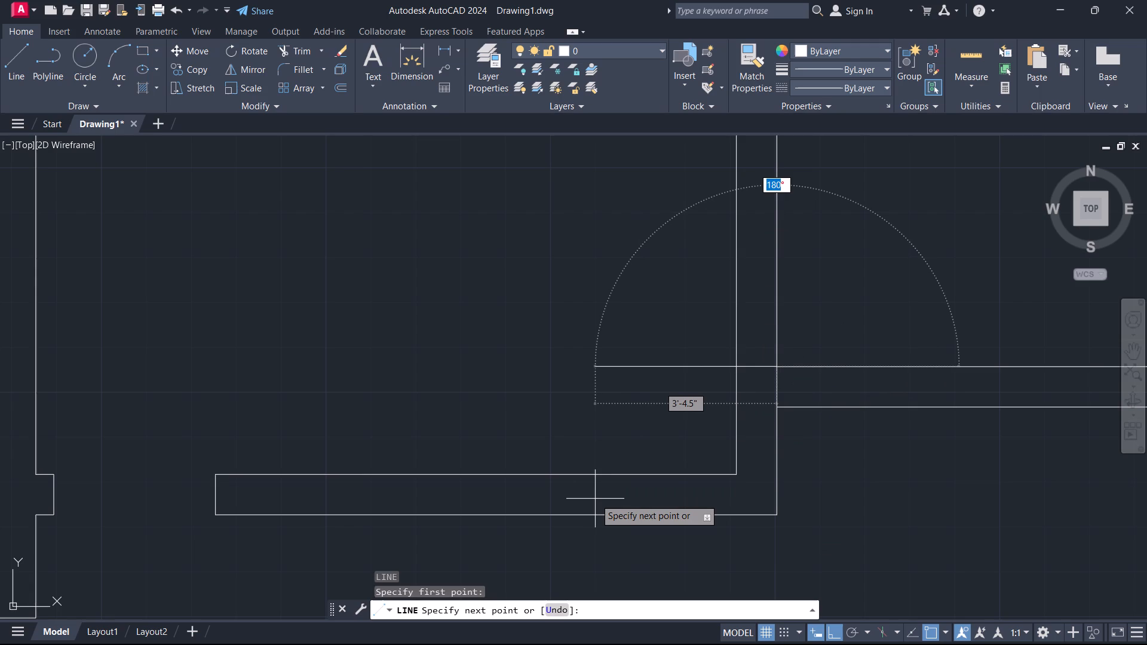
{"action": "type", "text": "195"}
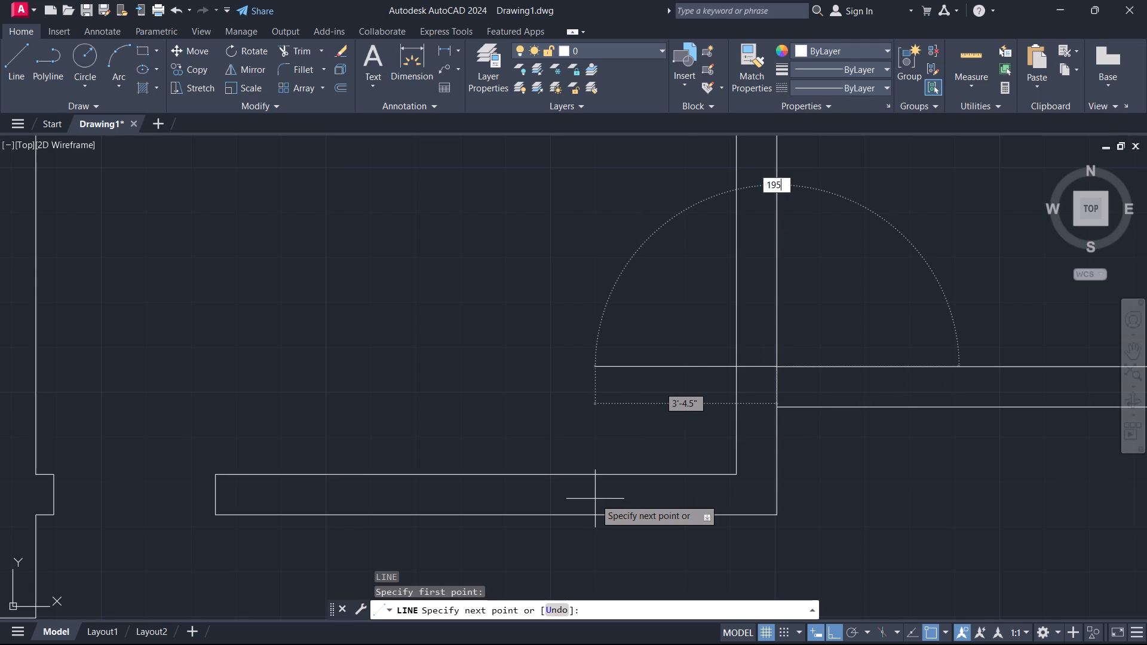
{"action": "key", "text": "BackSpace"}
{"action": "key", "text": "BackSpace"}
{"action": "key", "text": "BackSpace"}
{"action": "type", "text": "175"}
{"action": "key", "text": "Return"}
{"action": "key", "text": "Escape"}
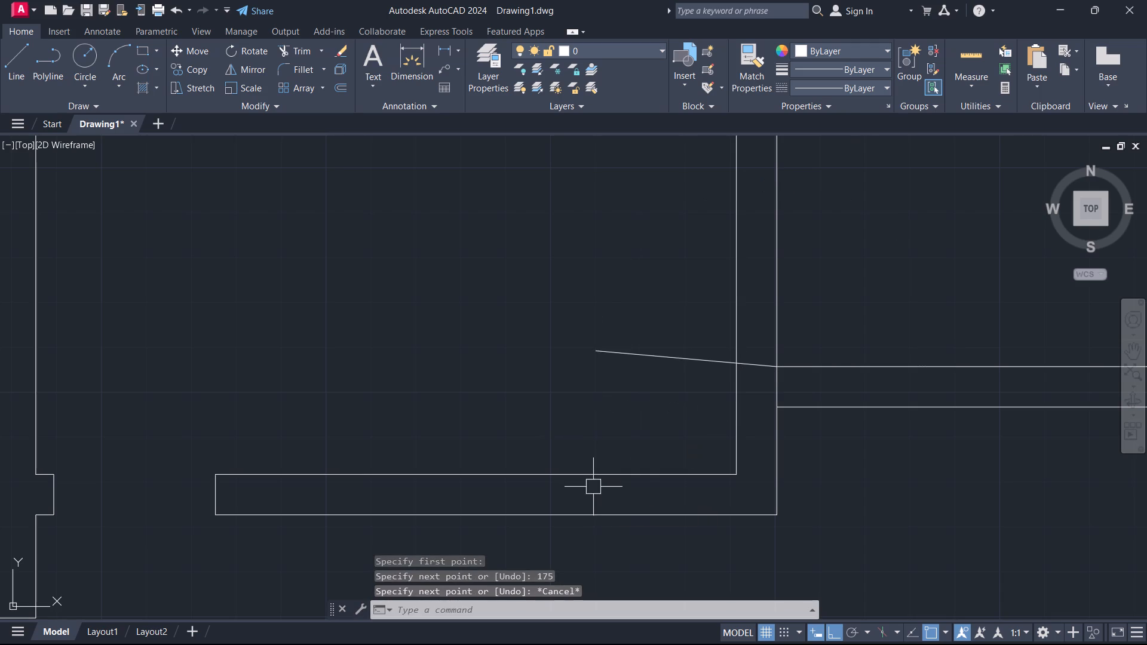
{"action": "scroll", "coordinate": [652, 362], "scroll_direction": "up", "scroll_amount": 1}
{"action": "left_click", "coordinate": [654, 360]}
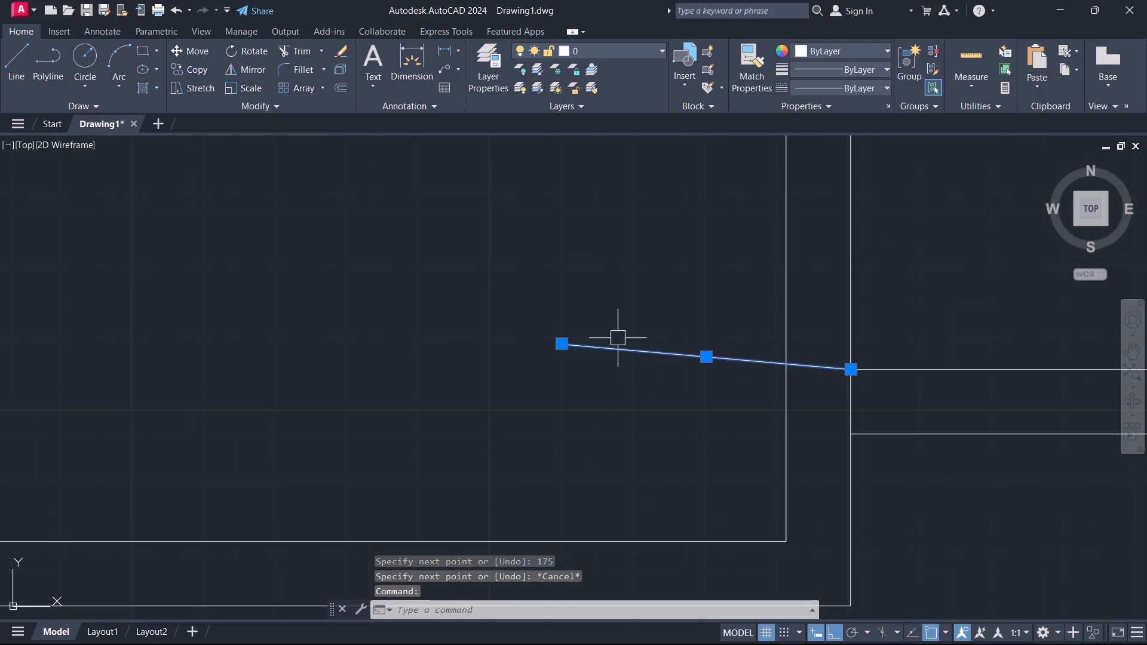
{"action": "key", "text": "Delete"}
With ortho off, draw a diagonal about 4'-8" long down-left at 135° from the left end of the bottom wall's upper line.
{"action": "type", "text": "l"}
{"action": "key", "text": "space"}
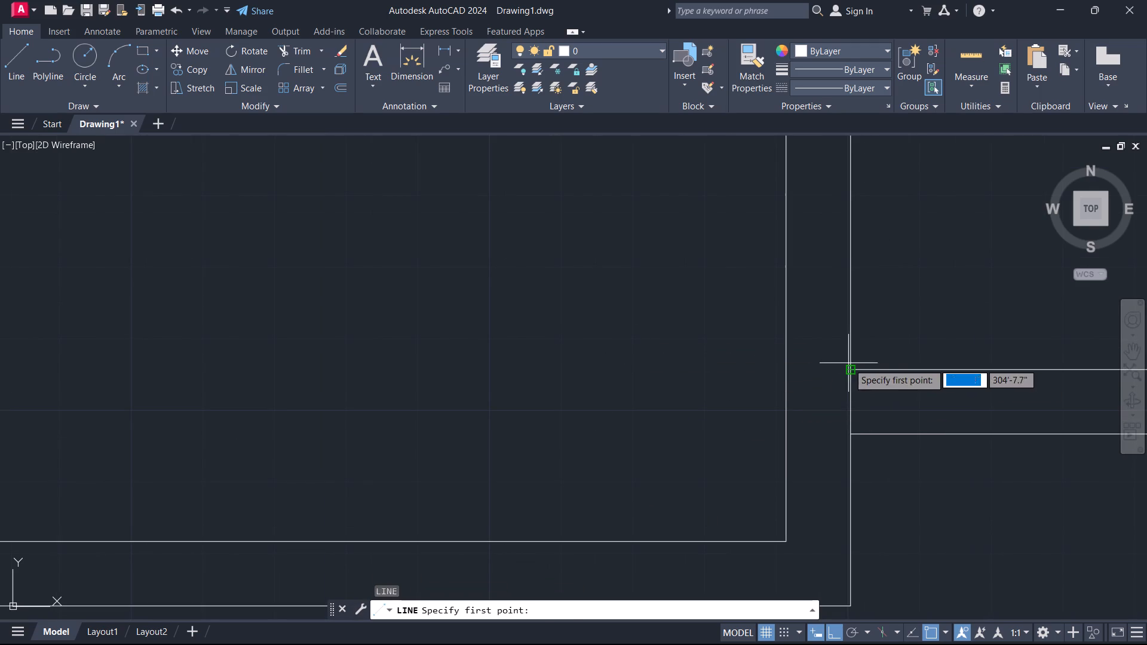
{"action": "left_click", "coordinate": [847, 367]}
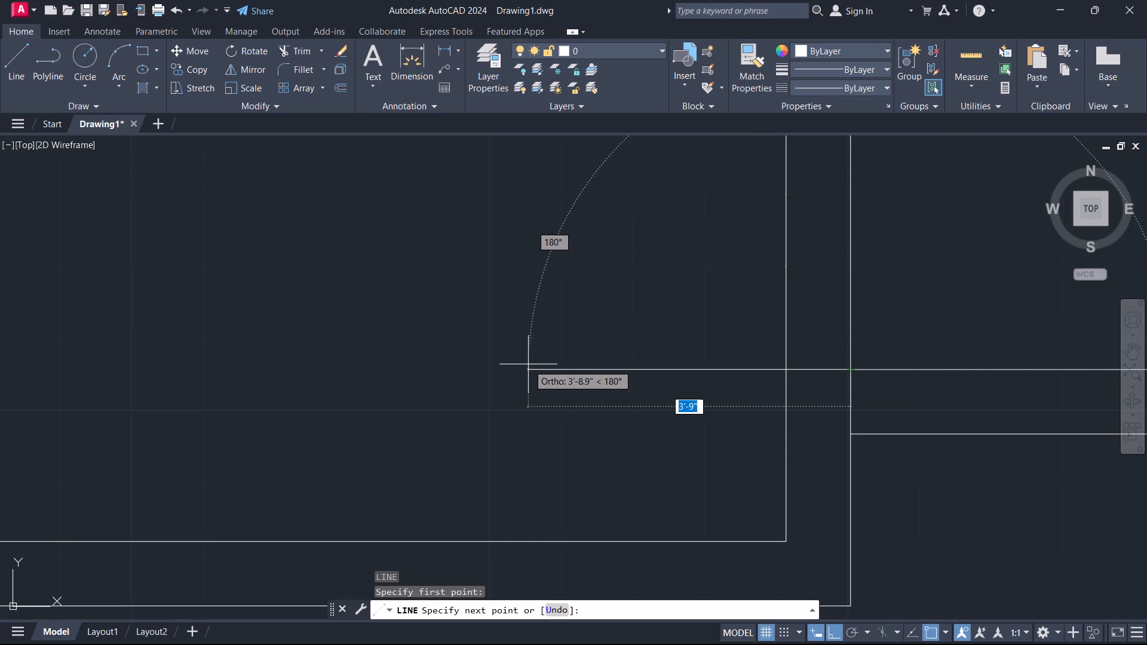
{"action": "key", "text": "Tab"}
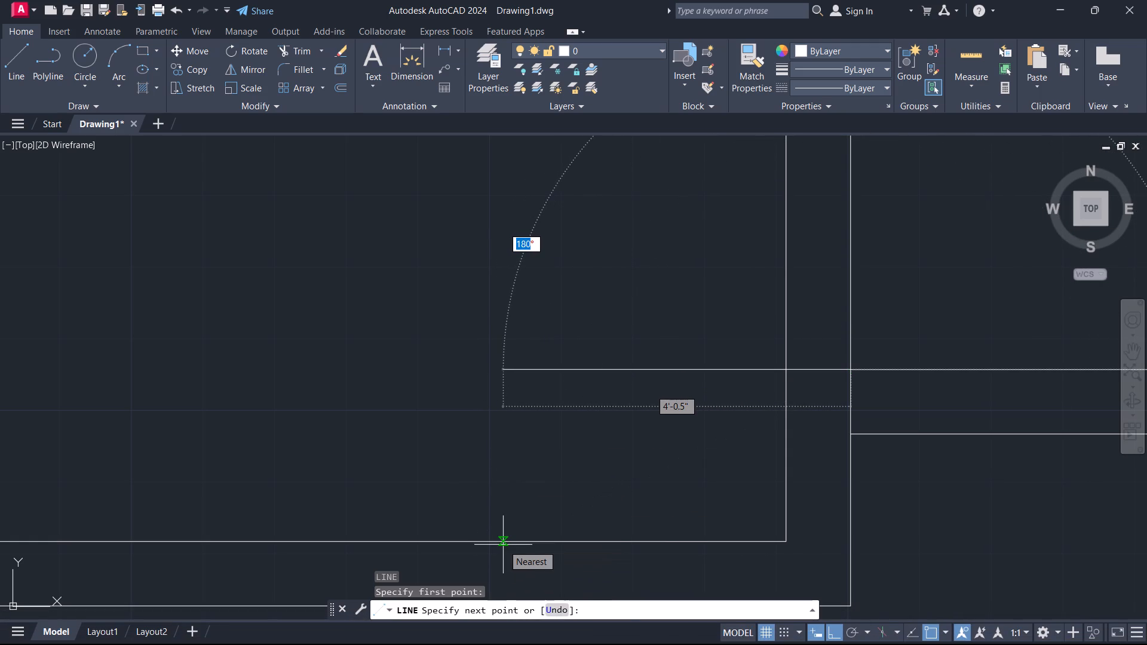
{"action": "key", "text": "F8"}
{"action": "middle_click_drag", "start_coordinate": [529, 530], "coordinate": [517, 434]}
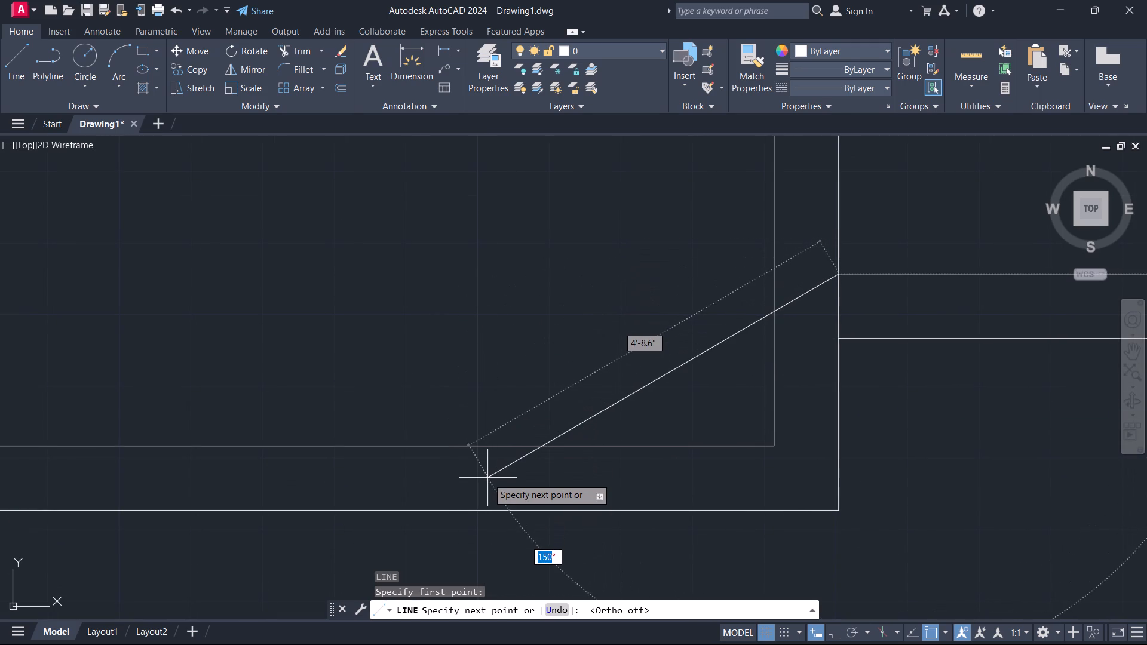
{"action": "type", "text": "135"}
{"action": "key", "text": "Return"}
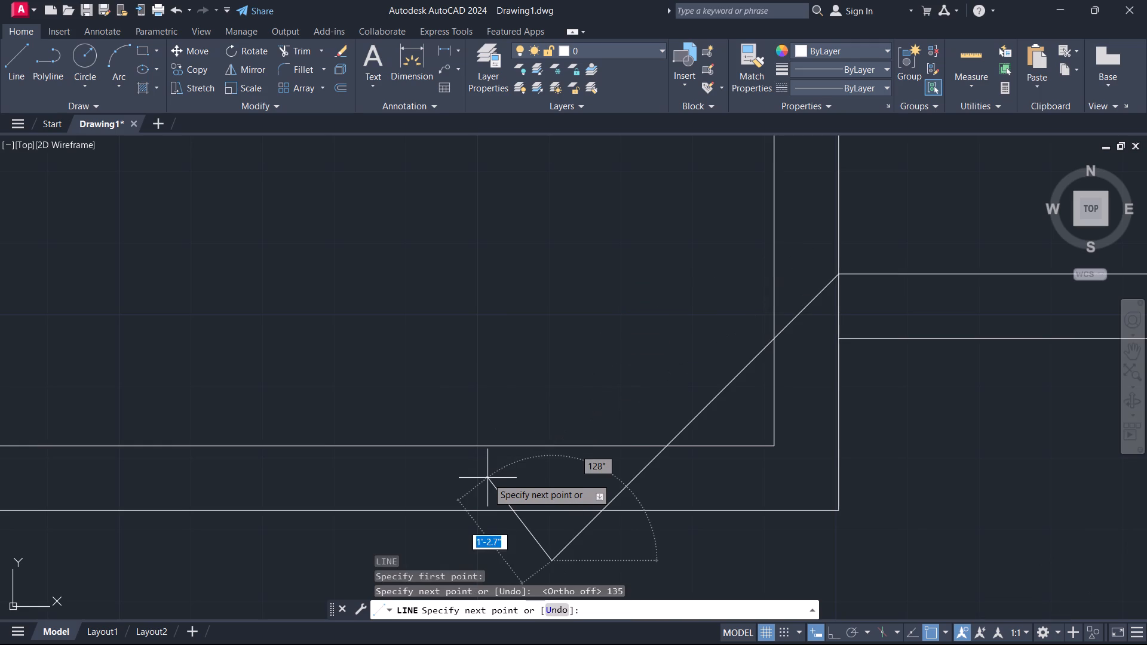
{"action": "key", "text": "Escape"}
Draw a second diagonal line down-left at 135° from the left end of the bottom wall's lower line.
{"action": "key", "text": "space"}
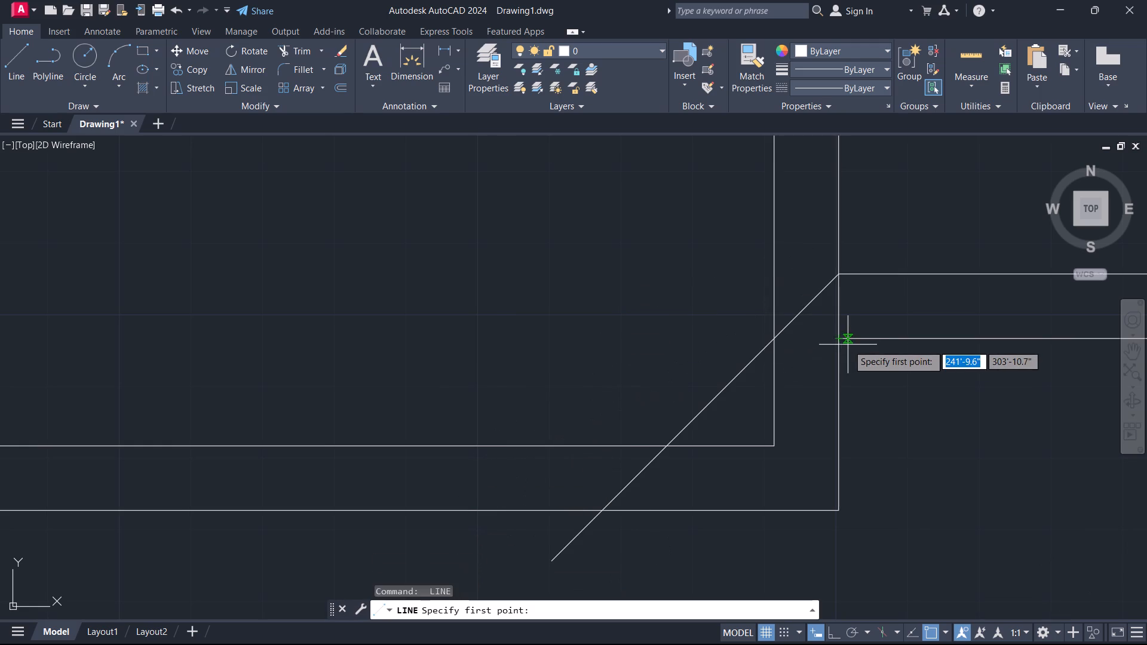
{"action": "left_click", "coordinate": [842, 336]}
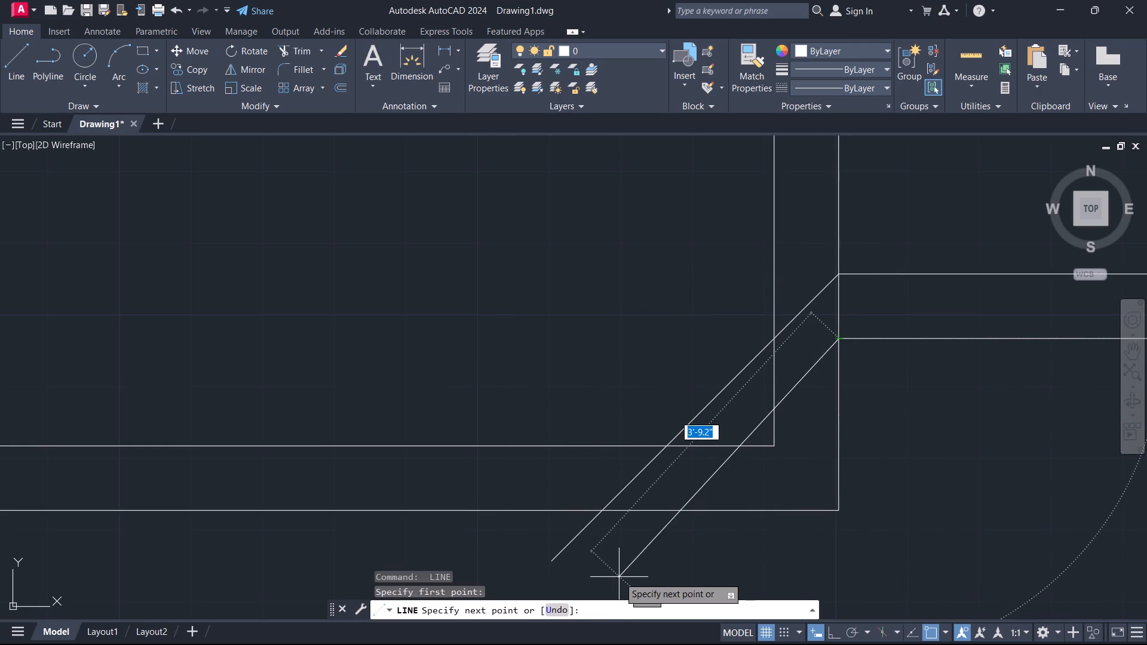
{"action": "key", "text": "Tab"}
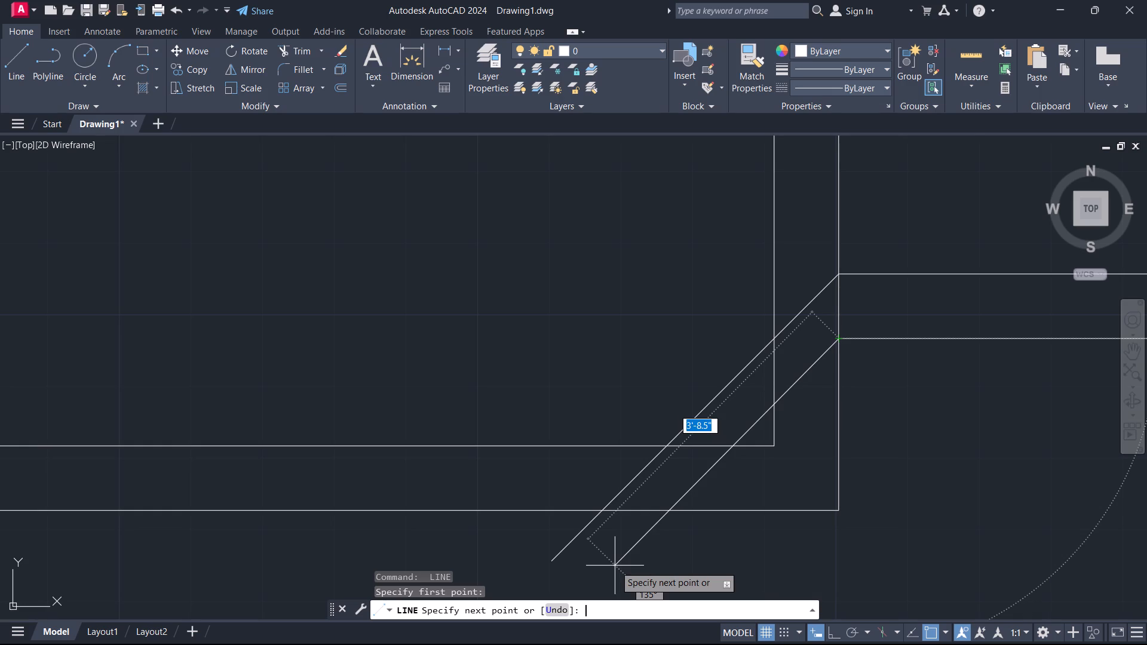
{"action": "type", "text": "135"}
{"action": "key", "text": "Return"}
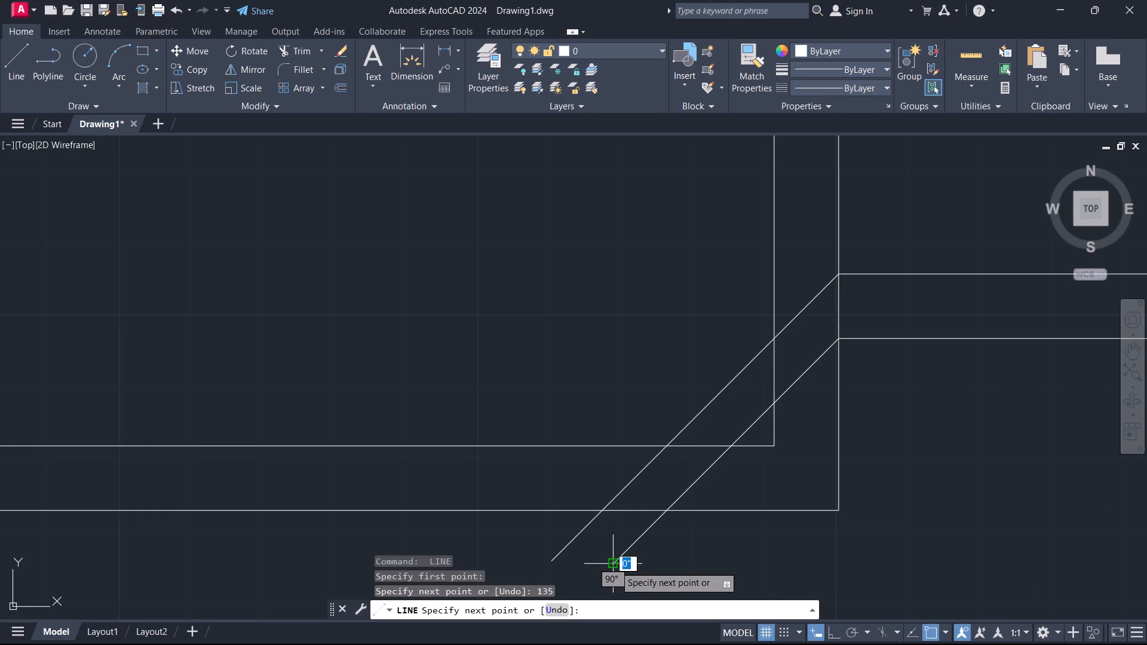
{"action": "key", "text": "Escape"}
Check the distance between the two diagonal lines at two places.
{"action": "scroll", "coordinate": [737, 471], "scroll_direction": "up", "scroll_amount": 1}
{"action": "middle_click_drag", "start_coordinate": [739, 467], "coordinate": [734, 388]}
{"action": "type", "text": "di"}
{"action": "key", "text": "space"}
{"action": "left_click", "coordinate": [667, 397]}
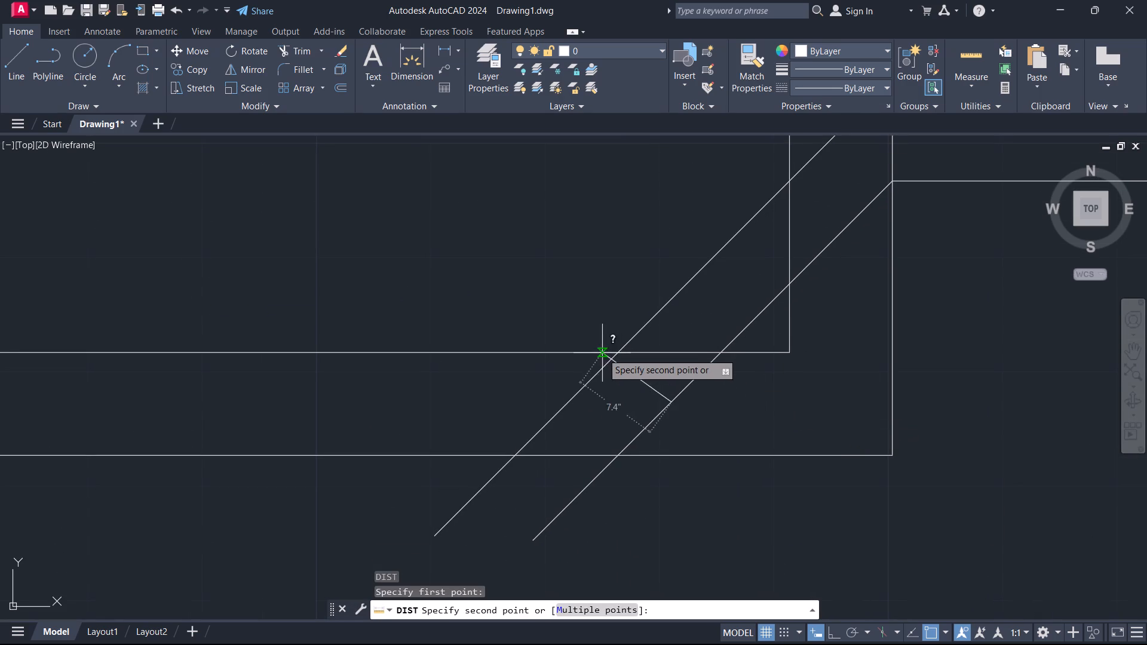
{"action": "key", "text": "Escape"}
{"action": "key", "text": "space"}
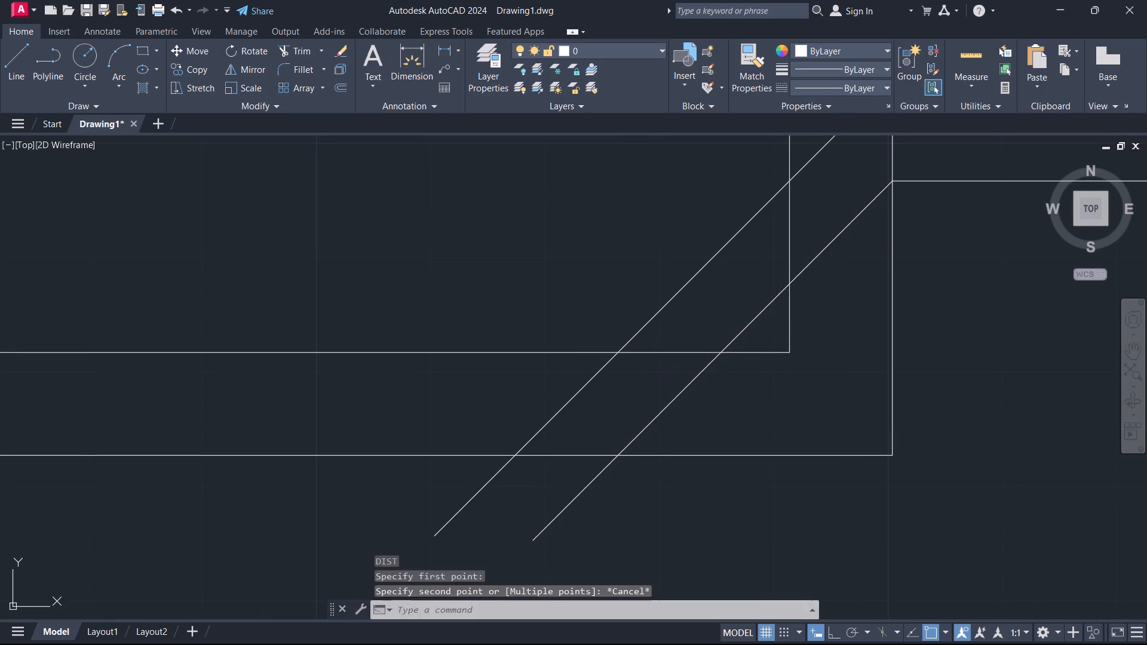
{"action": "left_click", "coordinate": [833, 251]}
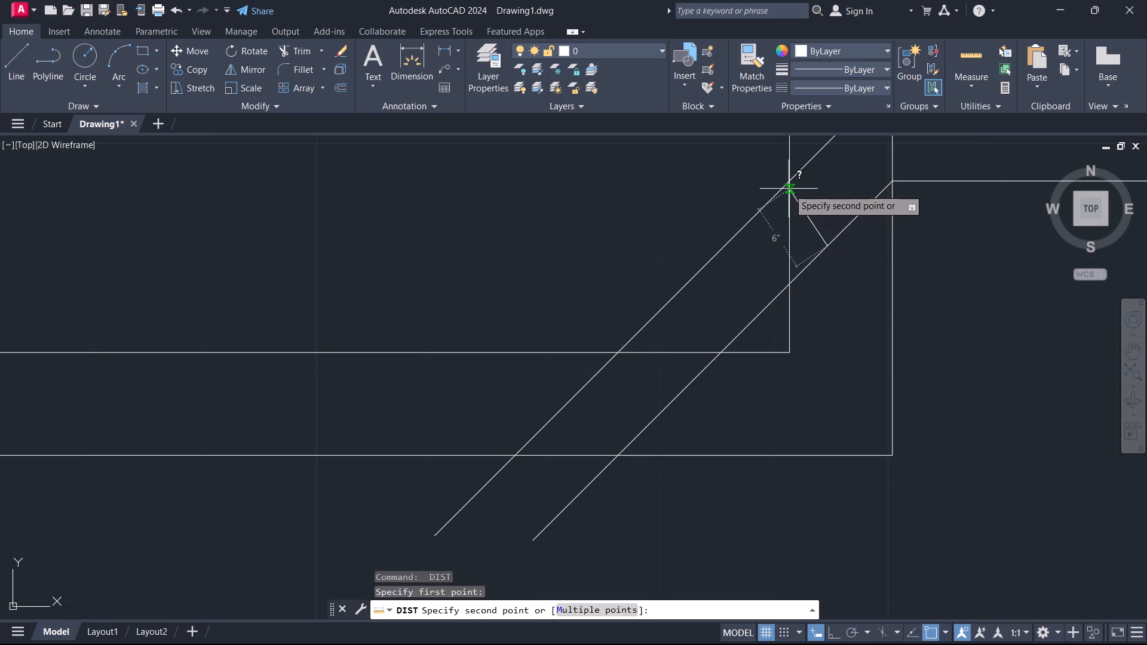
{"action": "key", "text": "Escape"}
Offset the upper diagonal line 9" toward the lower right to form the angled wall.
{"action": "scroll", "coordinate": [762, 241], "scroll_direction": "down", "scroll_amount": 2}
{"action": "middle_click_drag", "start_coordinate": [758, 251], "coordinate": [642, 414]}
{"action": "scroll", "coordinate": [626, 429], "scroll_direction": "up", "scroll_amount": 1}
{"action": "type", "text": "o"}
{"action": "key", "text": "space"}
{"action": "key", "text": "9"}
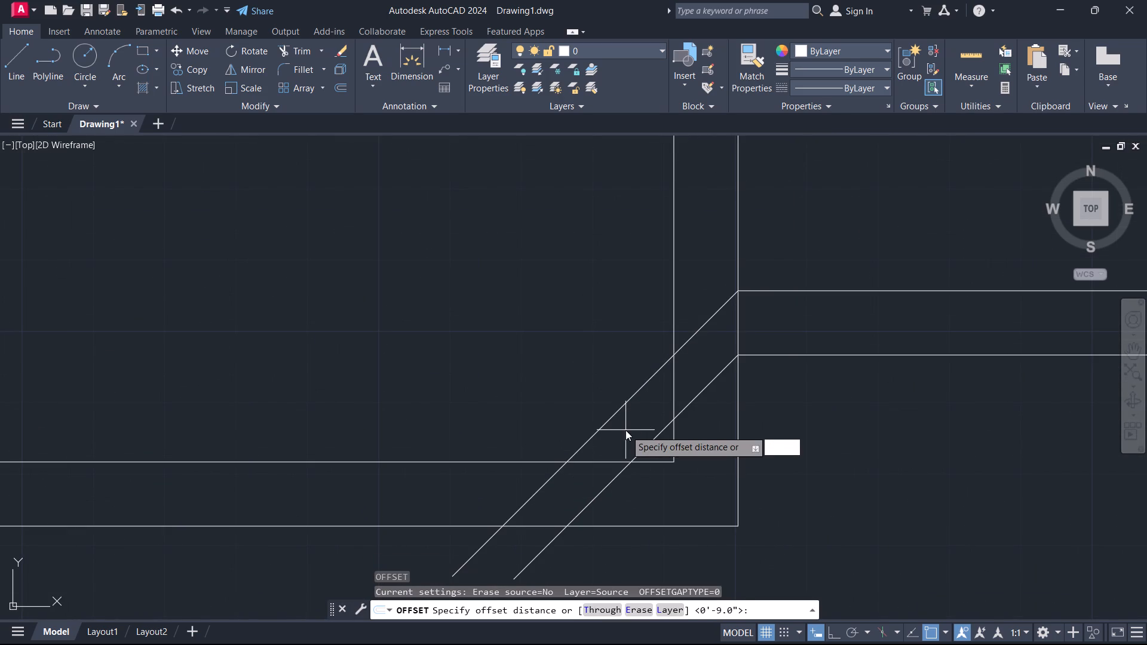
{"action": "key", "text": "Return"}
{"action": "left_click", "coordinate": [614, 423]}
{"action": "left_click", "coordinate": [634, 437]}
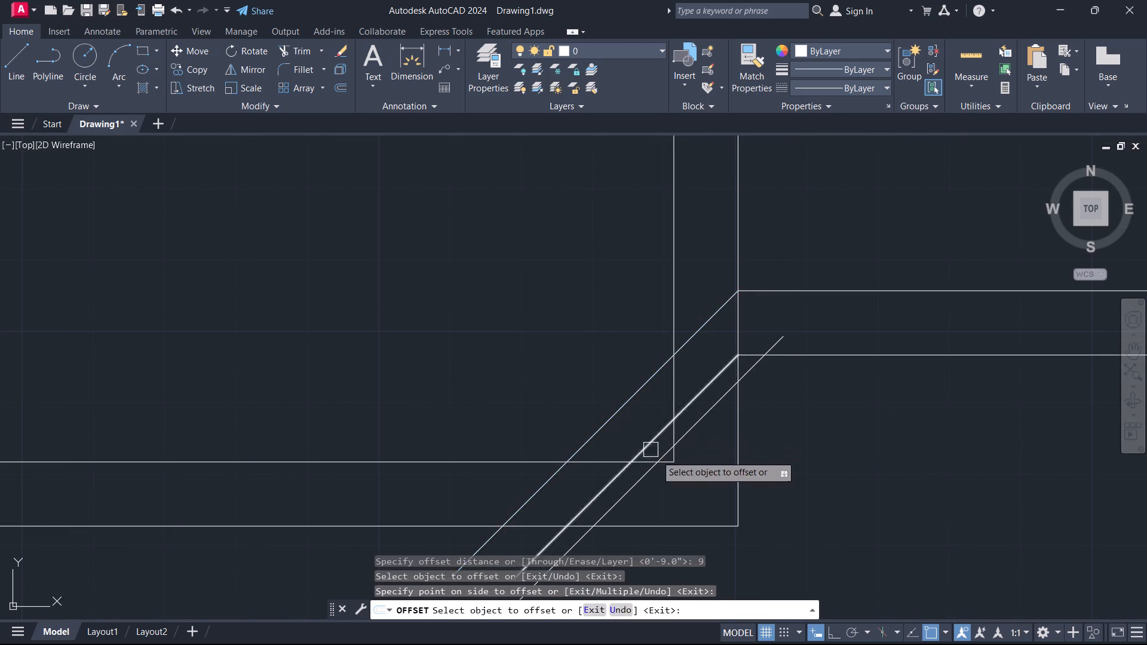
{"action": "key", "text": "Escape"}
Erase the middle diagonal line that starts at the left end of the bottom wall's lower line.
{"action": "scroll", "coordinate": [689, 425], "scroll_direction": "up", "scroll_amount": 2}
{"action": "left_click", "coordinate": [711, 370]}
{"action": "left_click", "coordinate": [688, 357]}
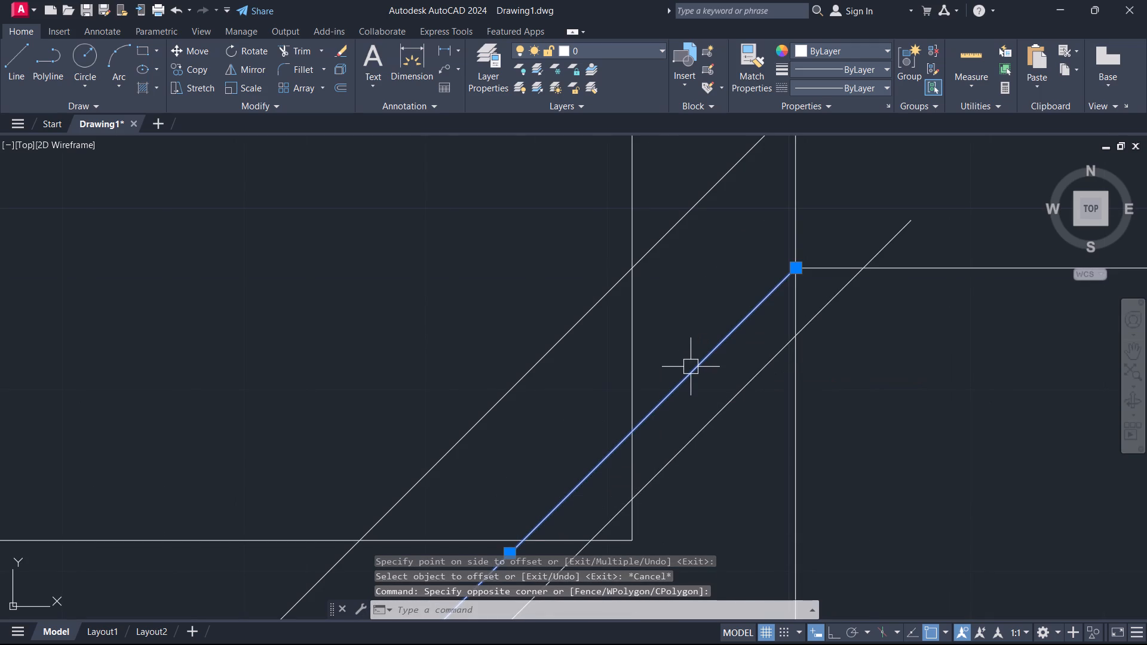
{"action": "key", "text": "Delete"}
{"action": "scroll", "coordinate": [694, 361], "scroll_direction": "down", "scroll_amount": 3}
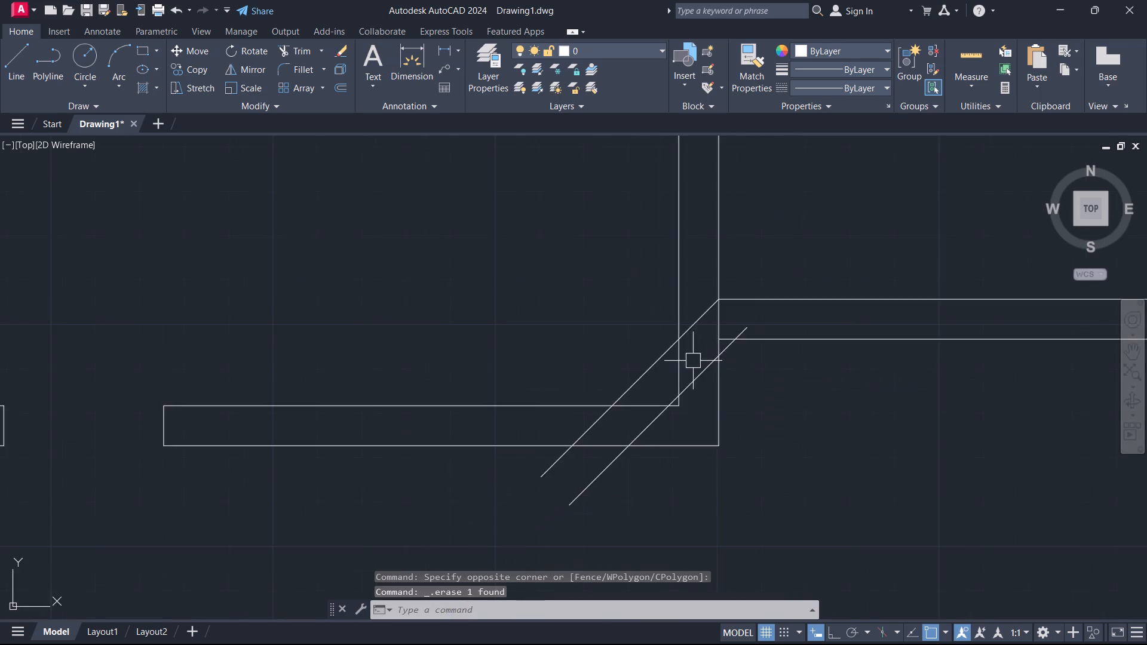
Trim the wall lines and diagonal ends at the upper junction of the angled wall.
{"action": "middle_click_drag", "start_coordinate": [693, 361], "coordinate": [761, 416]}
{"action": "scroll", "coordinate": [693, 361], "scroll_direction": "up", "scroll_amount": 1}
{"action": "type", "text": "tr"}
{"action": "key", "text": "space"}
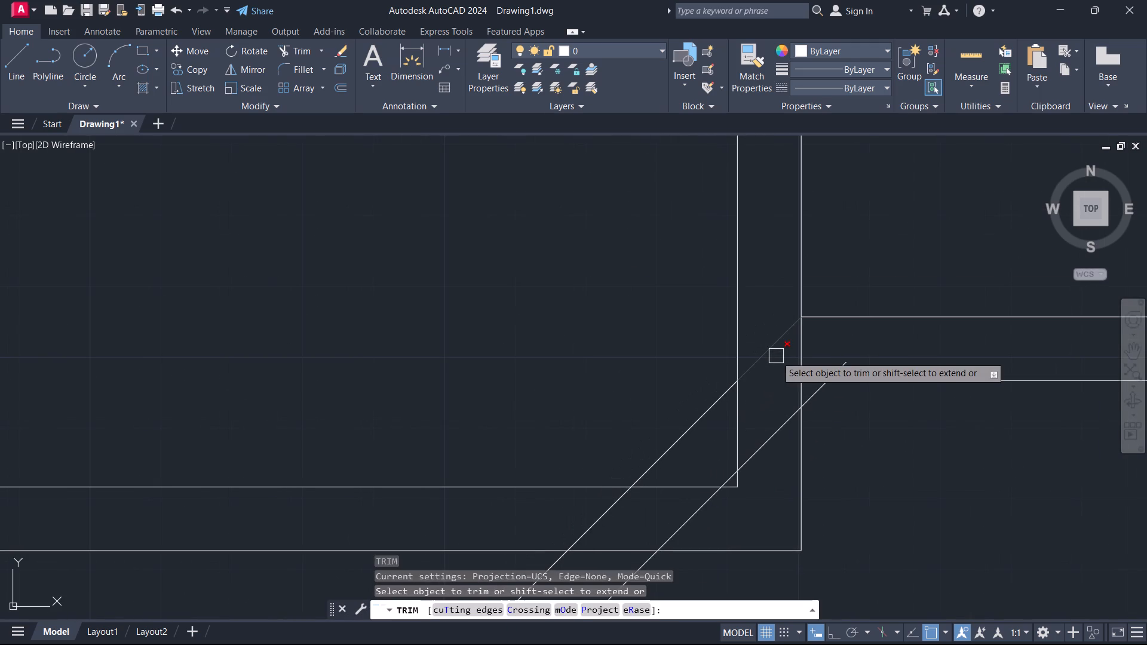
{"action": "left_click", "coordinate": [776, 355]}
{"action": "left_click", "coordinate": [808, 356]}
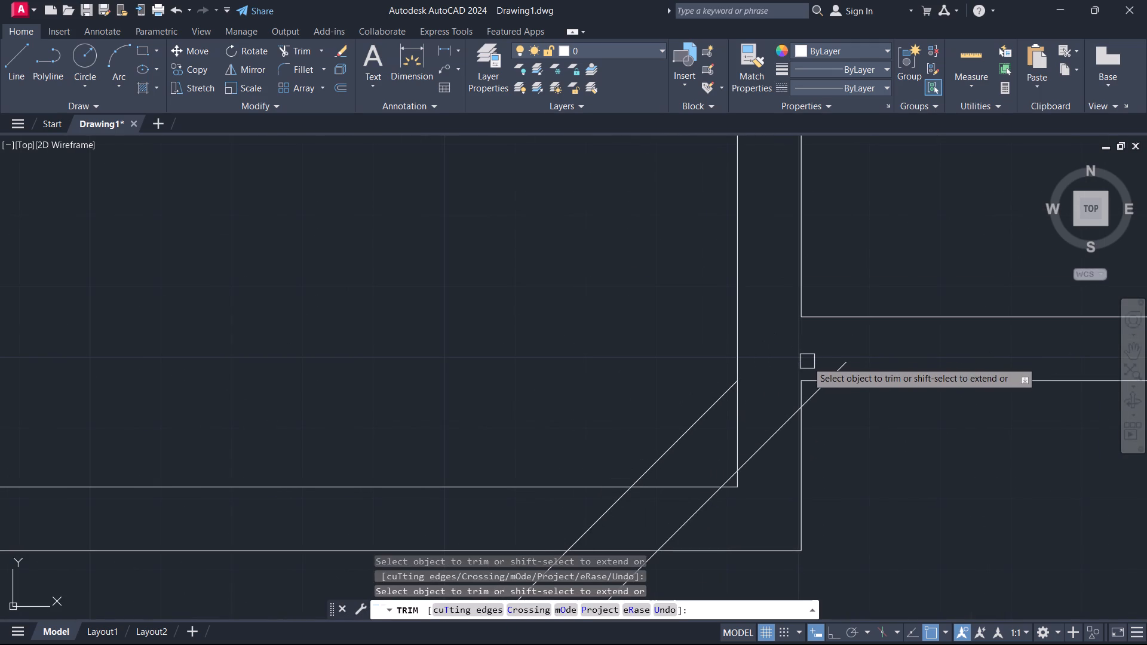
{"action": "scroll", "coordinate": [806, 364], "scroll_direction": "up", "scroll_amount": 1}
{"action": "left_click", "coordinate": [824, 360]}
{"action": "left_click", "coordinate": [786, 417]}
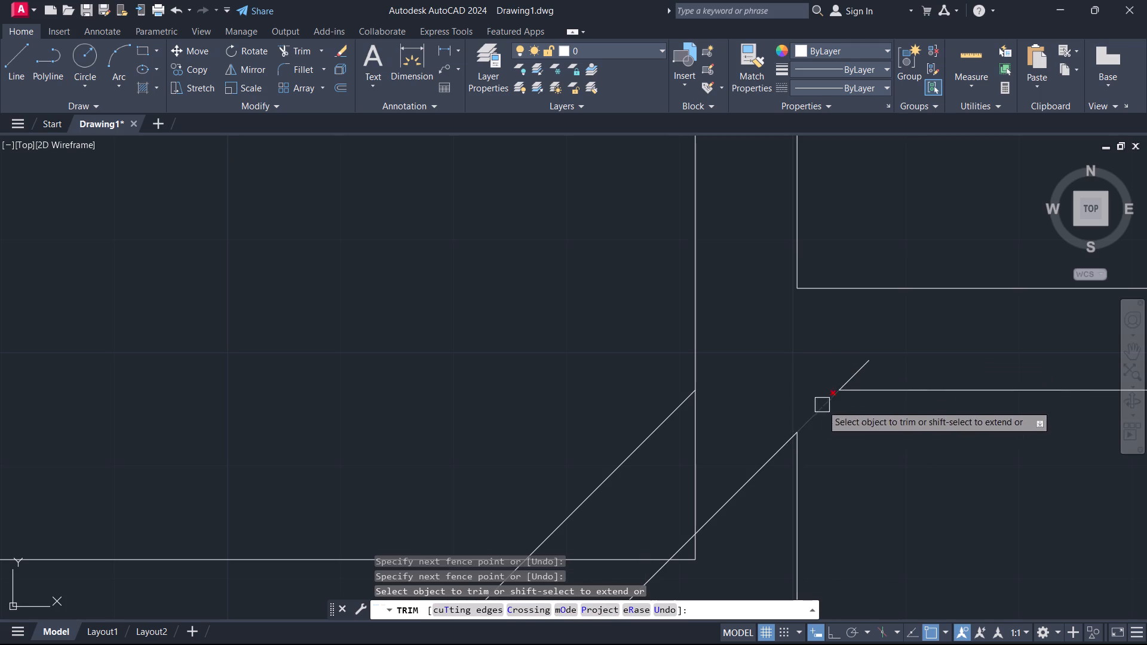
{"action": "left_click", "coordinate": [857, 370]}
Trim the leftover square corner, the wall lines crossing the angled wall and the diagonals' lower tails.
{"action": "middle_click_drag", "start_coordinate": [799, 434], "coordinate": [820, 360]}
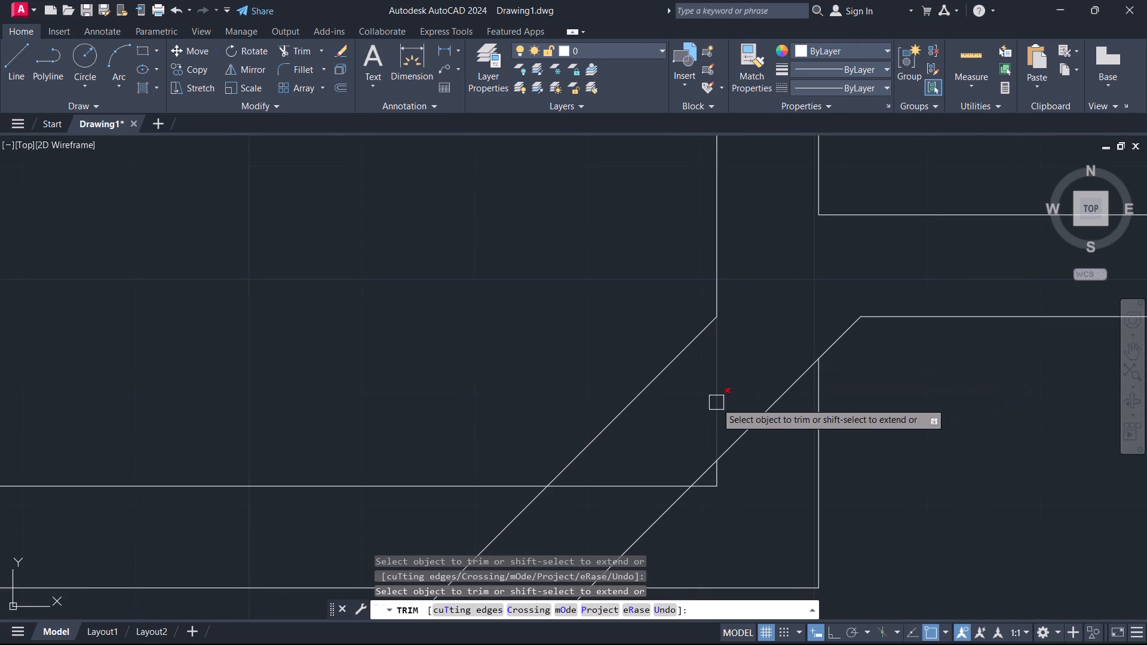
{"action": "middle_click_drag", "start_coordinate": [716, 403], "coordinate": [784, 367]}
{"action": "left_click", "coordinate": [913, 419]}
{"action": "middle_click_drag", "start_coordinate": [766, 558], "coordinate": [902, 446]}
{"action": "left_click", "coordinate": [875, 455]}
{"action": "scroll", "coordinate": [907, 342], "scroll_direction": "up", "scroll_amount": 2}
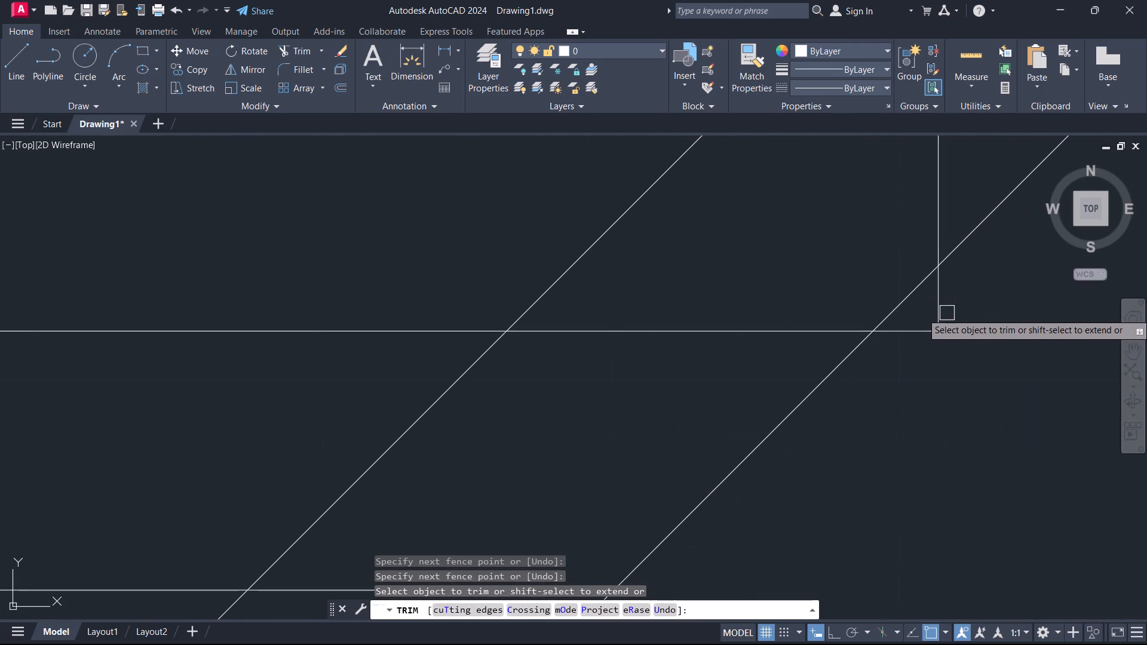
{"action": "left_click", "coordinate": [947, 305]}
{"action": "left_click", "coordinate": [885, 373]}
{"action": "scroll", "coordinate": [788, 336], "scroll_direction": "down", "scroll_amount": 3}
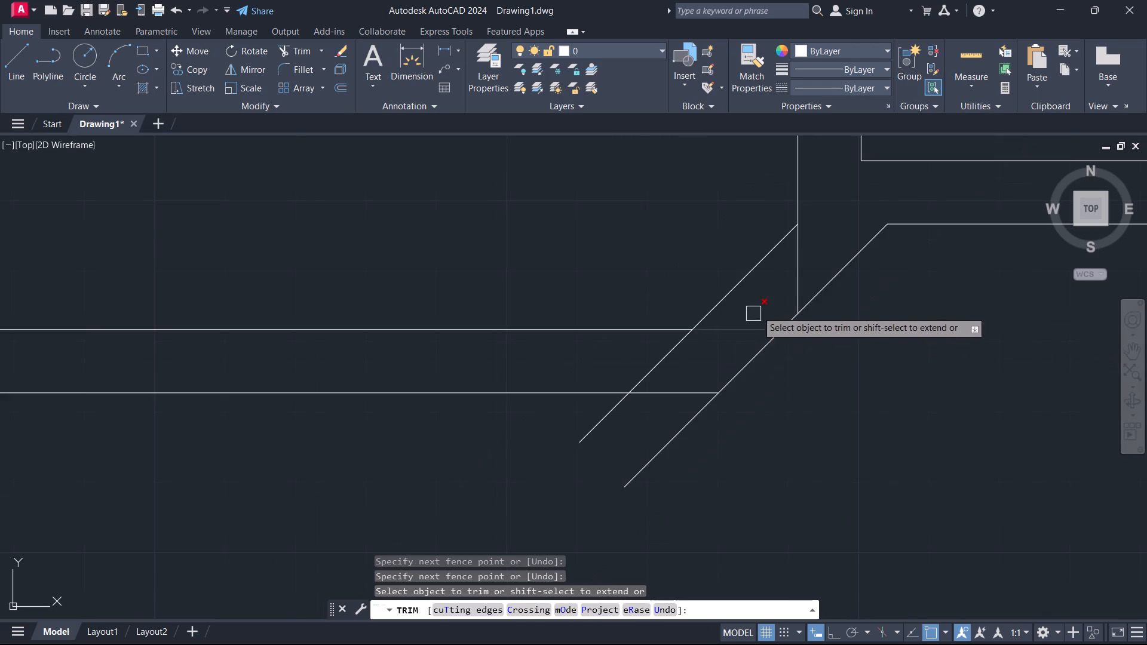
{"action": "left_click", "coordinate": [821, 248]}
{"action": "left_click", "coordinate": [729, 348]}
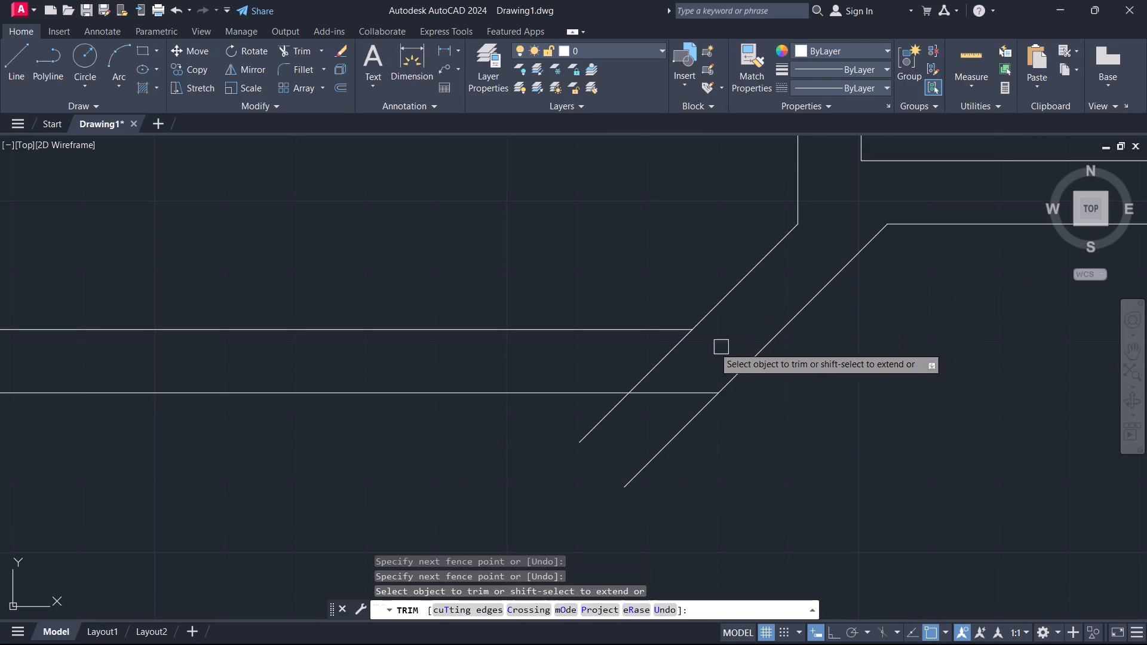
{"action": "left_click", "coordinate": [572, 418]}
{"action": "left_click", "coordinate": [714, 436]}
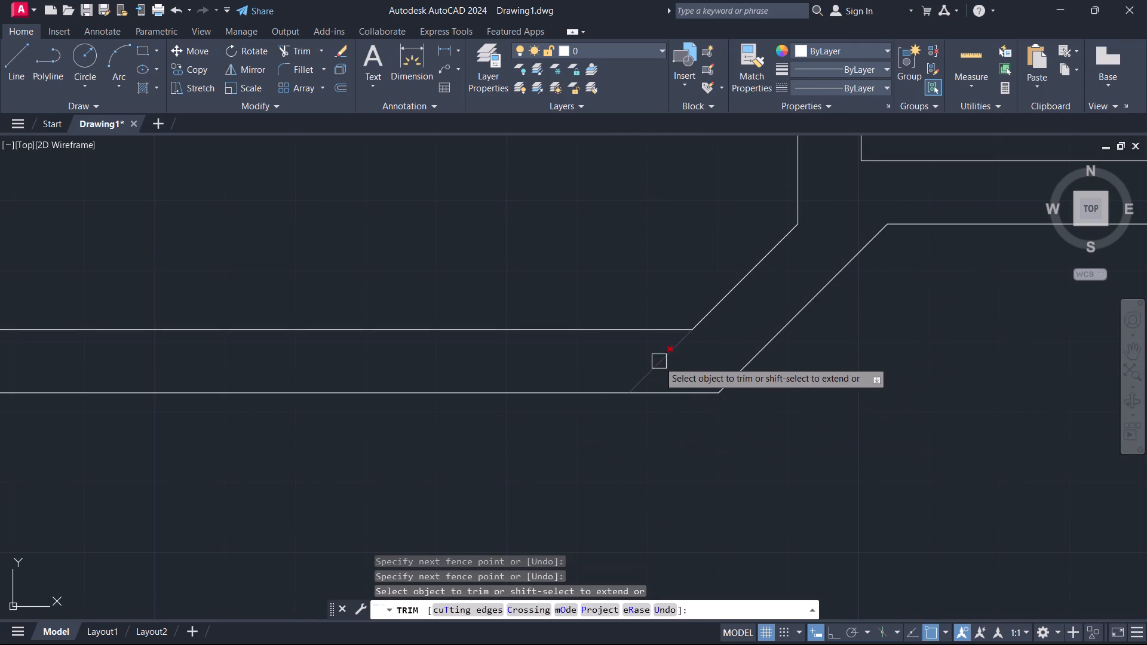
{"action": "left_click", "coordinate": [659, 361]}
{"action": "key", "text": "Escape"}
Examine the trimmed angled wall and how it meets the adjoining walls.
{"action": "scroll", "coordinate": [671, 374], "scroll_direction": "down", "scroll_amount": 1}
{"action": "scroll", "coordinate": [675, 380], "scroll_direction": "up", "scroll_amount": 1}
{"action": "scroll", "coordinate": [676, 385], "scroll_direction": "down", "scroll_amount": 4}
{"action": "middle_click_drag", "start_coordinate": [674, 413], "coordinate": [590, 474]}
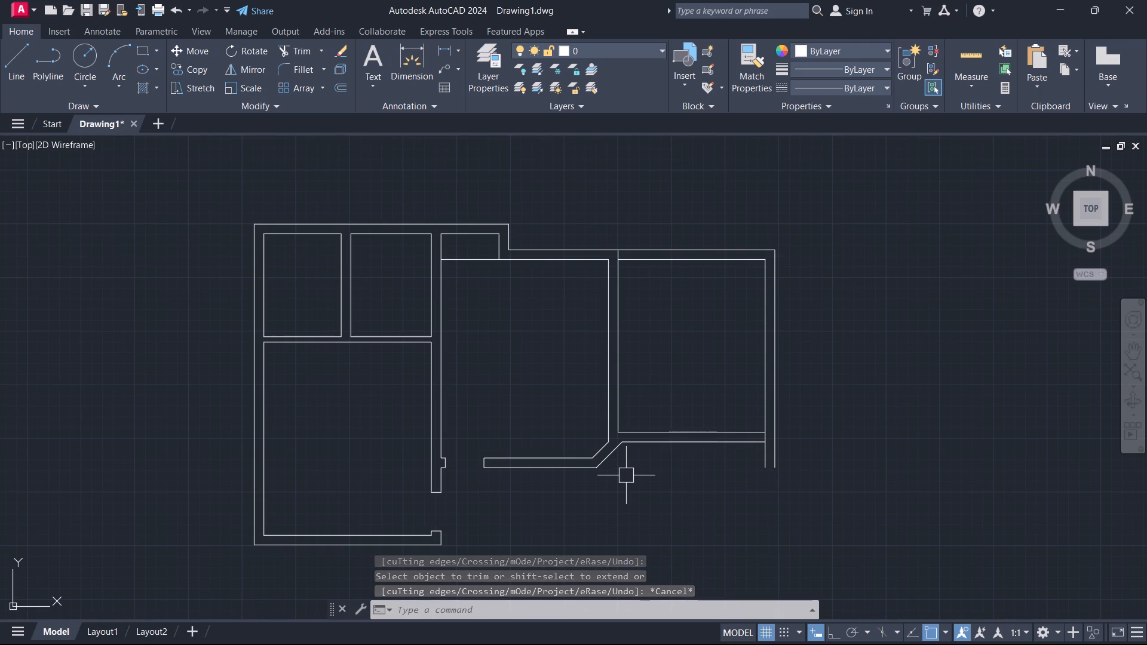
{"action": "scroll", "coordinate": [626, 475], "scroll_direction": "up", "scroll_amount": 3}
{"action": "scroll", "coordinate": [609, 429], "scroll_direction": "up", "scroll_amount": 2}
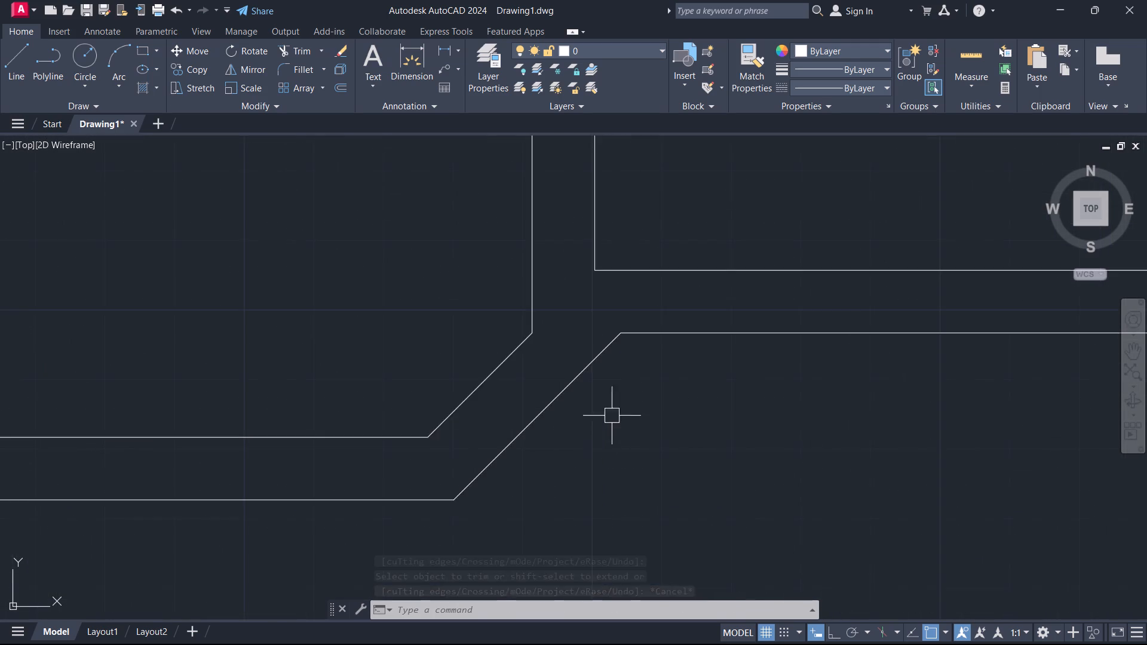
{"action": "scroll", "coordinate": [612, 416], "scroll_direction": "up", "scroll_amount": 1}
{"action": "middle_click_drag", "start_coordinate": [612, 415], "coordinate": [584, 477]}
{"action": "scroll", "coordinate": [460, 459], "scroll_direction": "down", "scroll_amount": 2}
{"action": "middle_click_drag", "start_coordinate": [460, 459], "coordinate": [556, 490]}
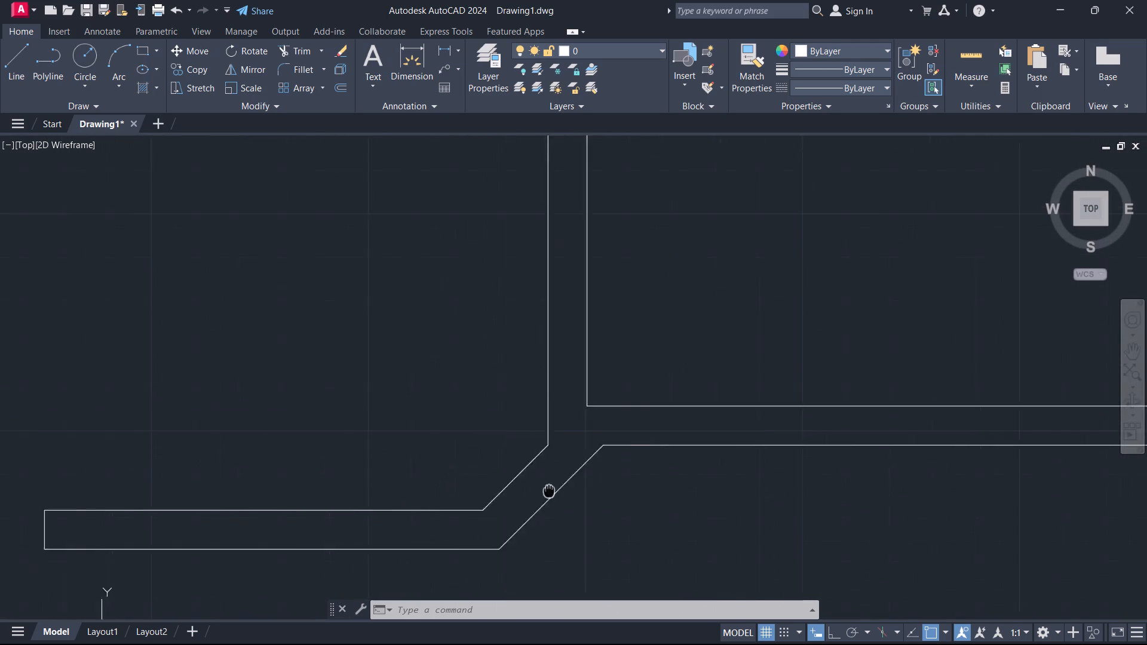
{"action": "middle_click_drag", "start_coordinate": [556, 490], "coordinate": [623, 478]}
{"action": "scroll", "coordinate": [621, 476], "scroll_direction": "up", "scroll_amount": 1}
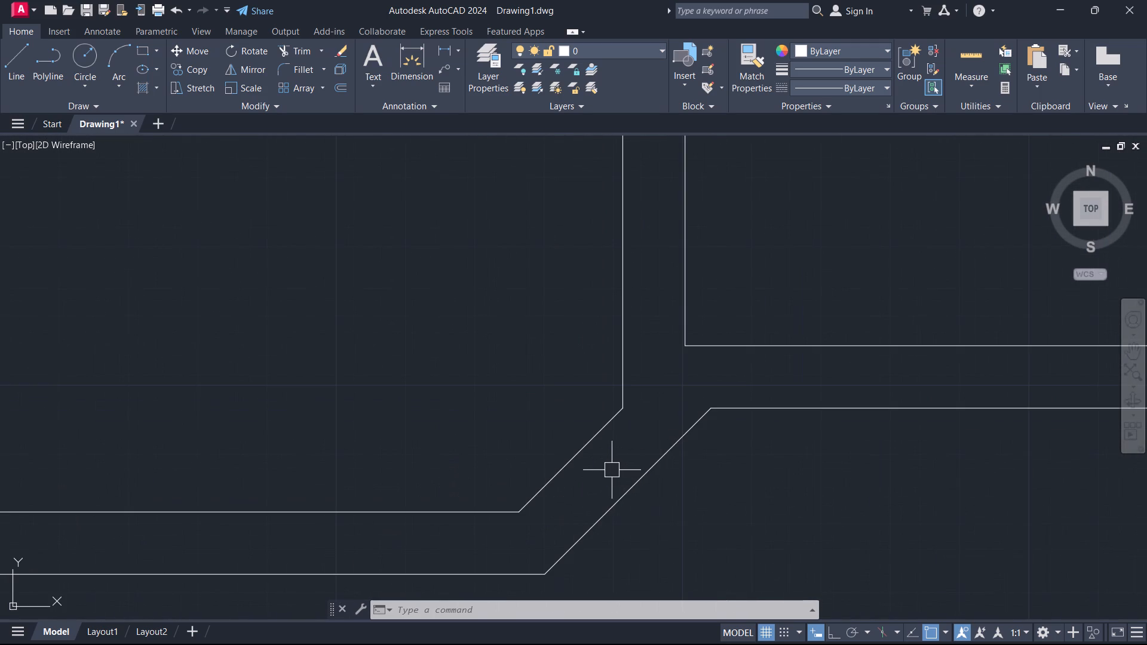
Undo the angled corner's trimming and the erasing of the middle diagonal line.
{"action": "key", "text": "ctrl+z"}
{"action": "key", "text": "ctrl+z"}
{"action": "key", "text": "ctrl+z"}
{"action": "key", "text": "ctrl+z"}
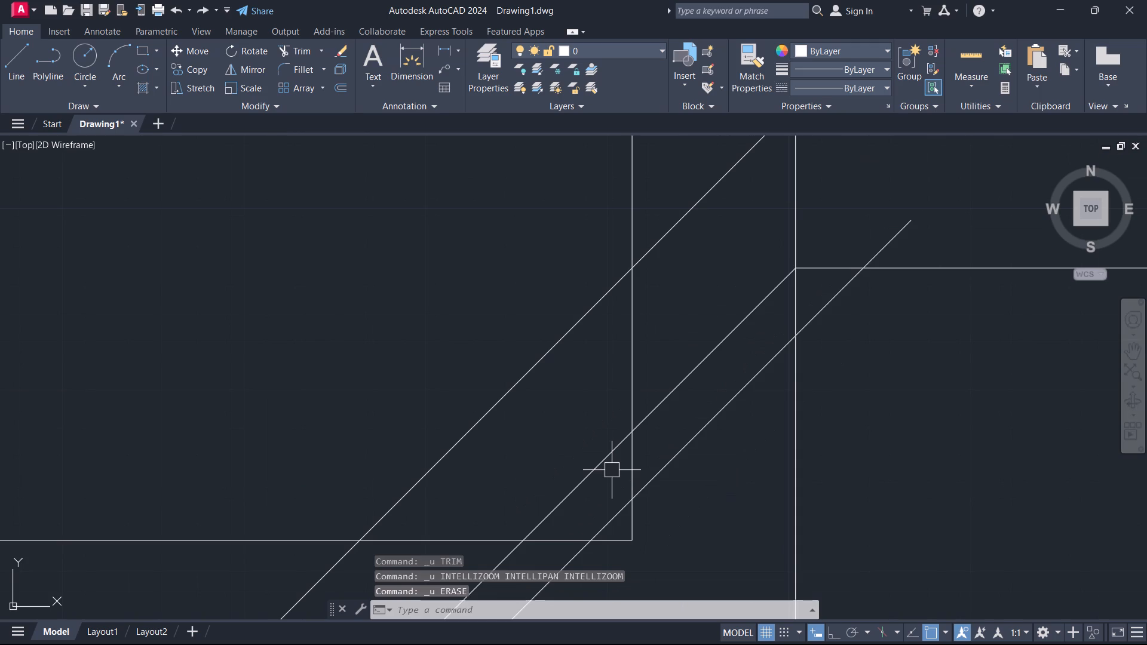
Erase the lowest of the three diagonal lines, the one offset beyond the wall corner.
{"action": "scroll", "coordinate": [612, 470], "scroll_direction": "down", "scroll_amount": 2}
{"action": "middle_click_drag", "start_coordinate": [612, 470], "coordinate": [624, 478]}
{"action": "scroll", "coordinate": [669, 462], "scroll_direction": "up", "scroll_amount": 2}
{"action": "left_click", "coordinate": [674, 429]}
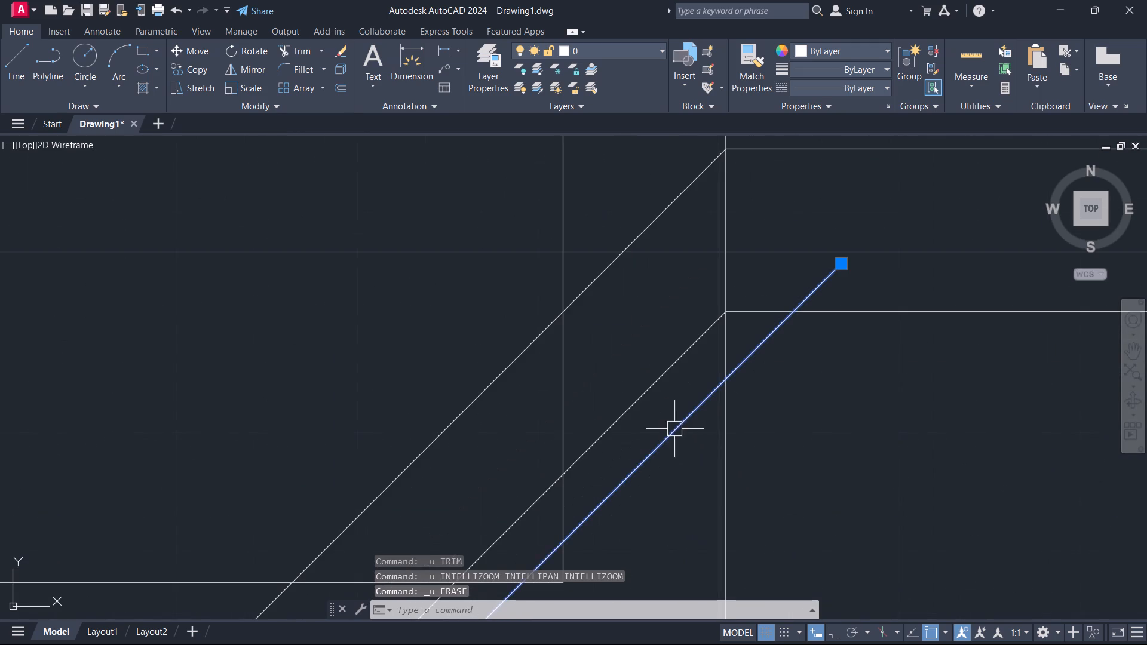
{"action": "key", "text": "Delete"}
Offset the diagonal that starts at the bottom wall's lower line 9" toward the upper left.
{"action": "type", "text": "o"}
{"action": "key", "text": "space"}
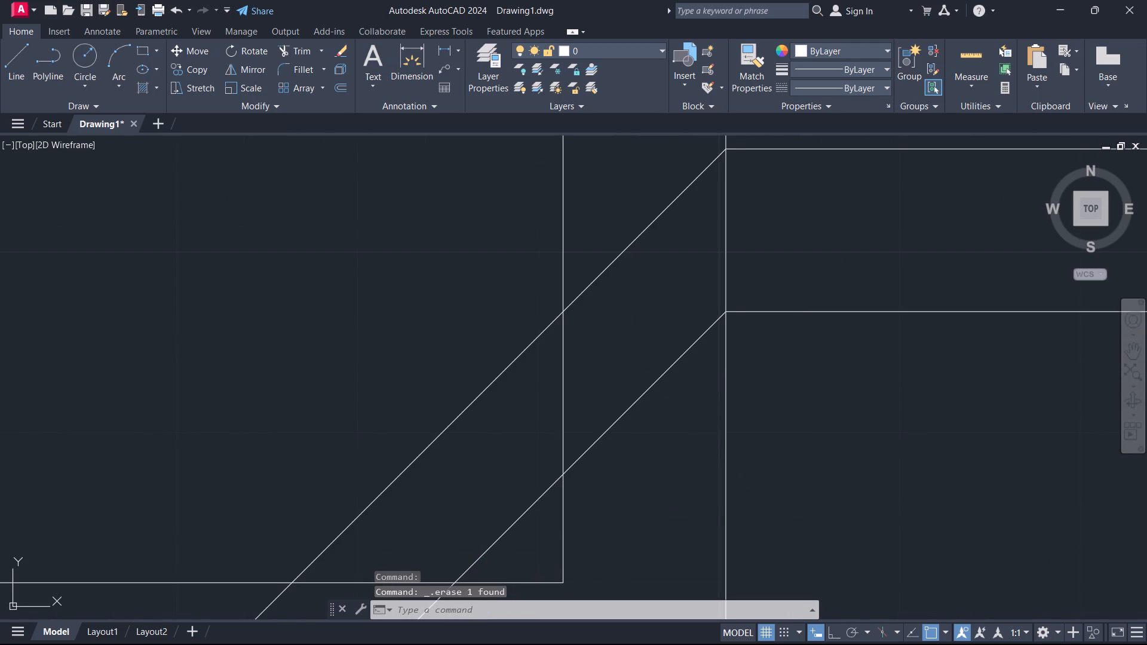
{"action": "key", "text": "space"}
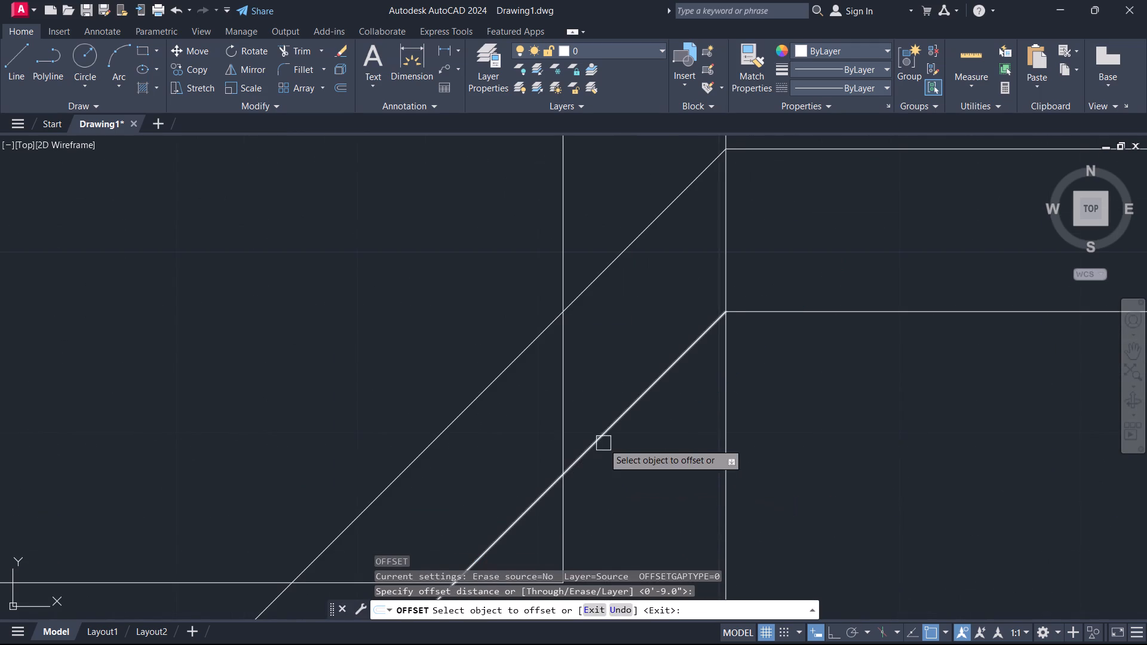
{"action": "left_click", "coordinate": [600, 440]}
{"action": "left_click", "coordinate": [563, 345]}
{"action": "key", "text": "Escape"}
Erase the original diagonal line that starts at the bottom wall's upper line, between the other two diagonals.
{"action": "scroll", "coordinate": [563, 345], "scroll_direction": "down", "scroll_amount": 3}
{"action": "middle_click_drag", "start_coordinate": [585, 344], "coordinate": [691, 293]}
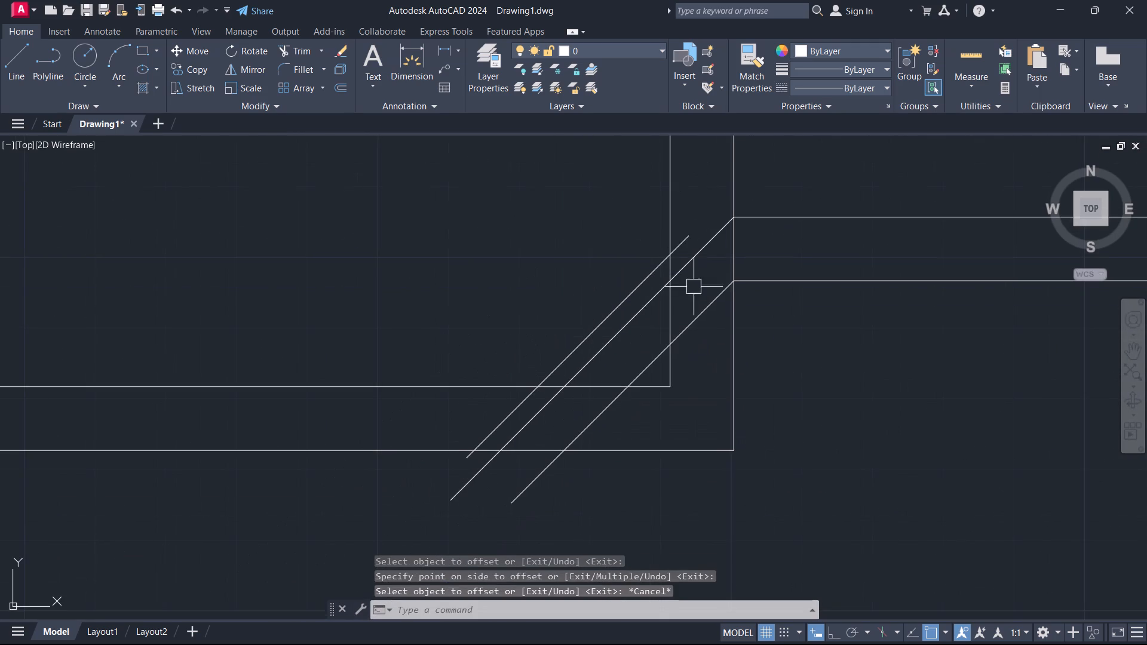
{"action": "left_click", "coordinate": [689, 269]}
{"action": "key", "text": "Delete"}
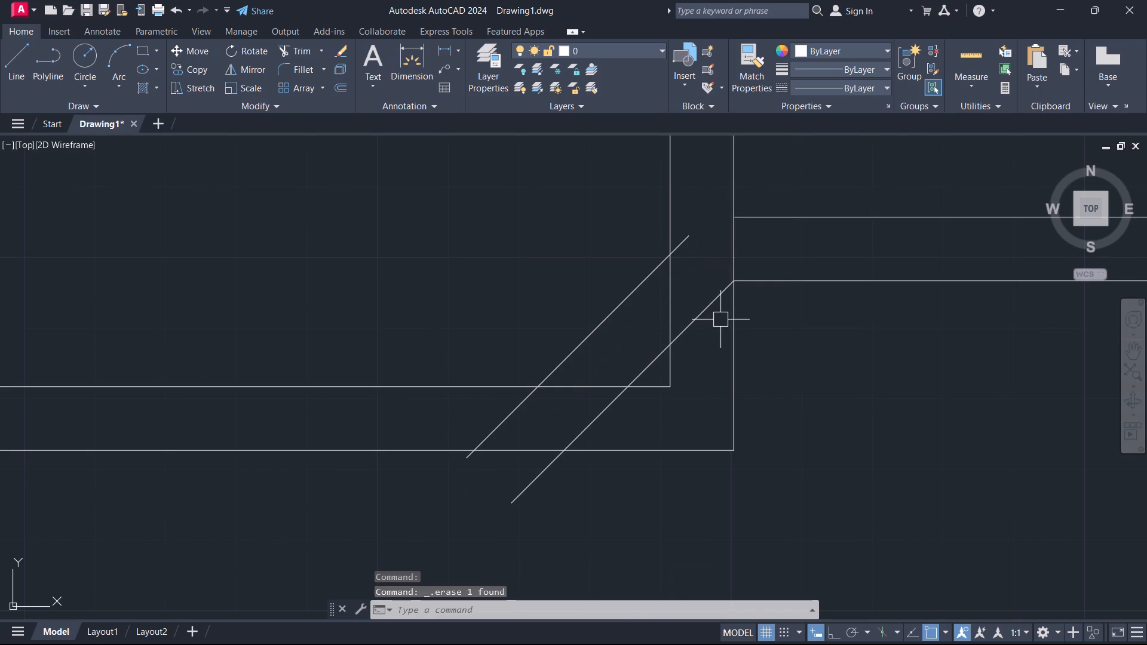
Trim the upper diagonal's overshoot, the vertical wall lines at the junction and the leftover square corner beyond the angled wall.
{"action": "key", "text": "t"}
{"action": "type", "text": "r"}
{"action": "key", "text": "space"}
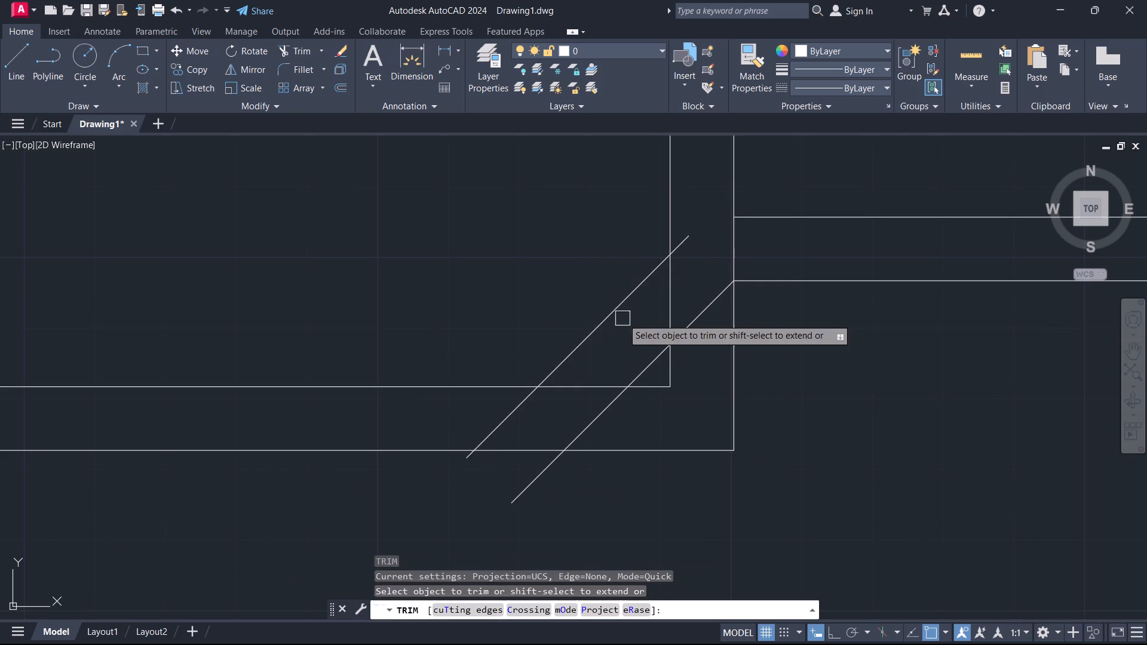
{"action": "left_click", "coordinate": [686, 239]}
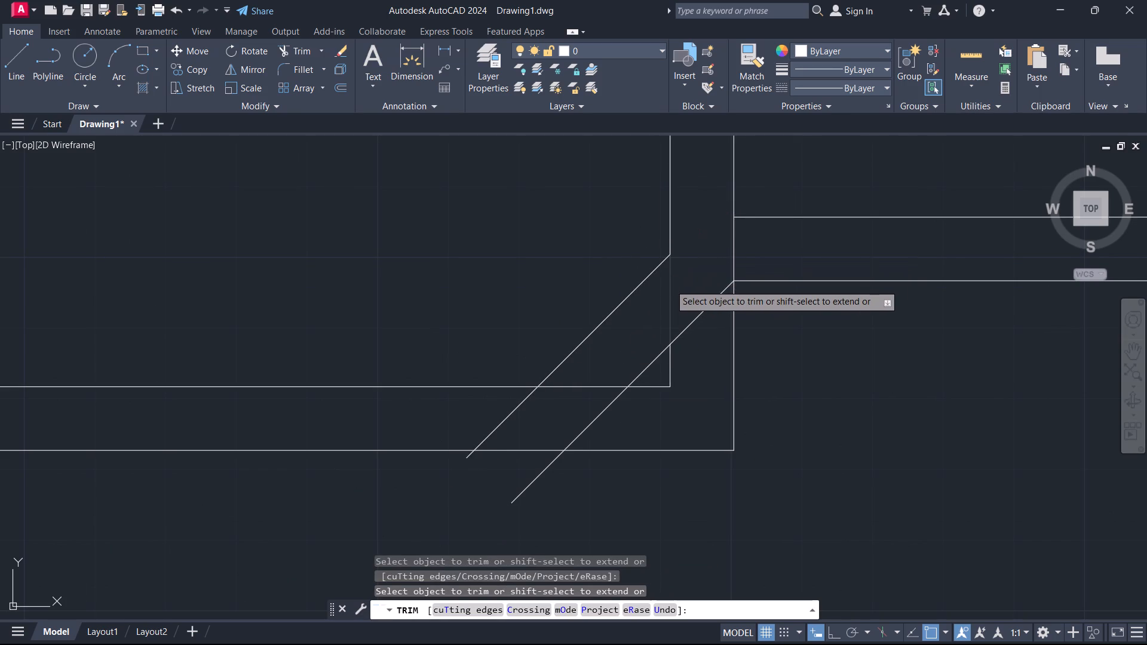
{"action": "left_click", "coordinate": [670, 284]}
{"action": "left_click", "coordinate": [737, 241]}
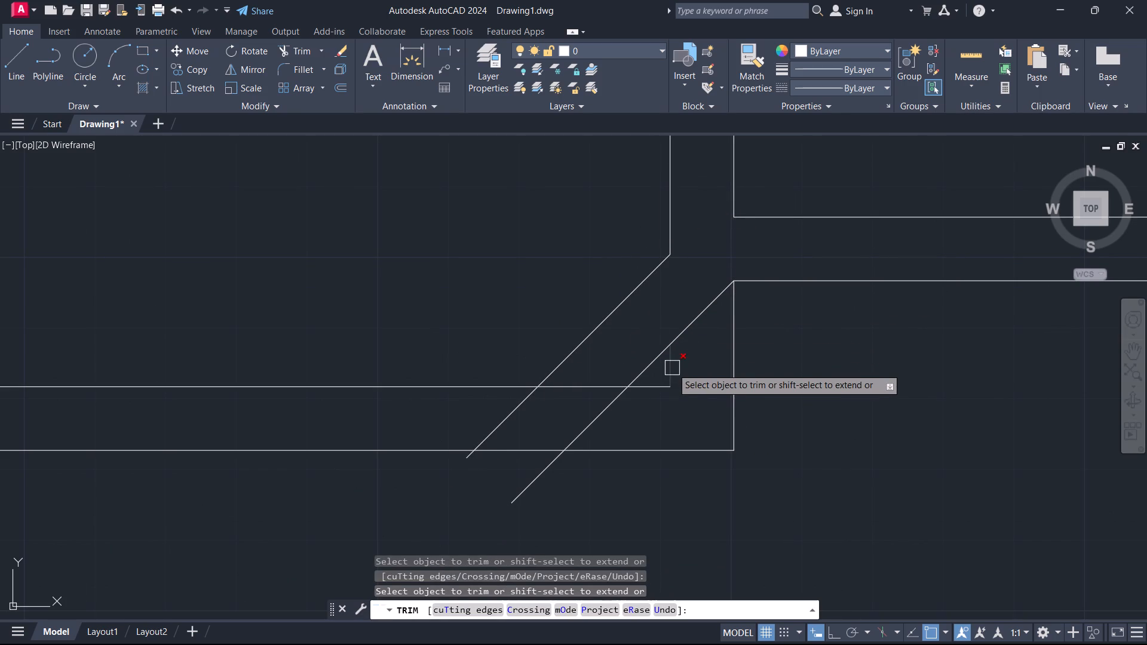
{"action": "left_click", "coordinate": [672, 368]}
{"action": "left_click", "coordinate": [664, 382]}
{"action": "left_click", "coordinate": [753, 325]}
{"action": "left_click", "coordinate": [621, 476]}
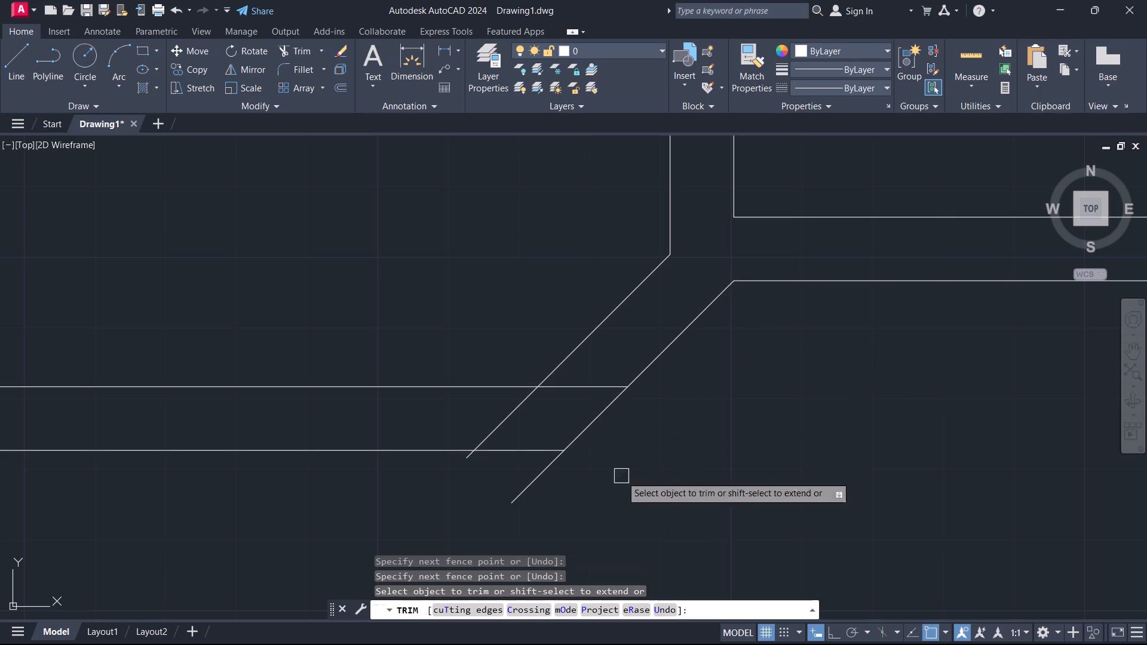
Trim the horizontal wall line crossing the angled wall and the lower tails of both diagonals.
{"action": "left_click", "coordinate": [602, 364]}
{"action": "left_click", "coordinate": [573, 411]}
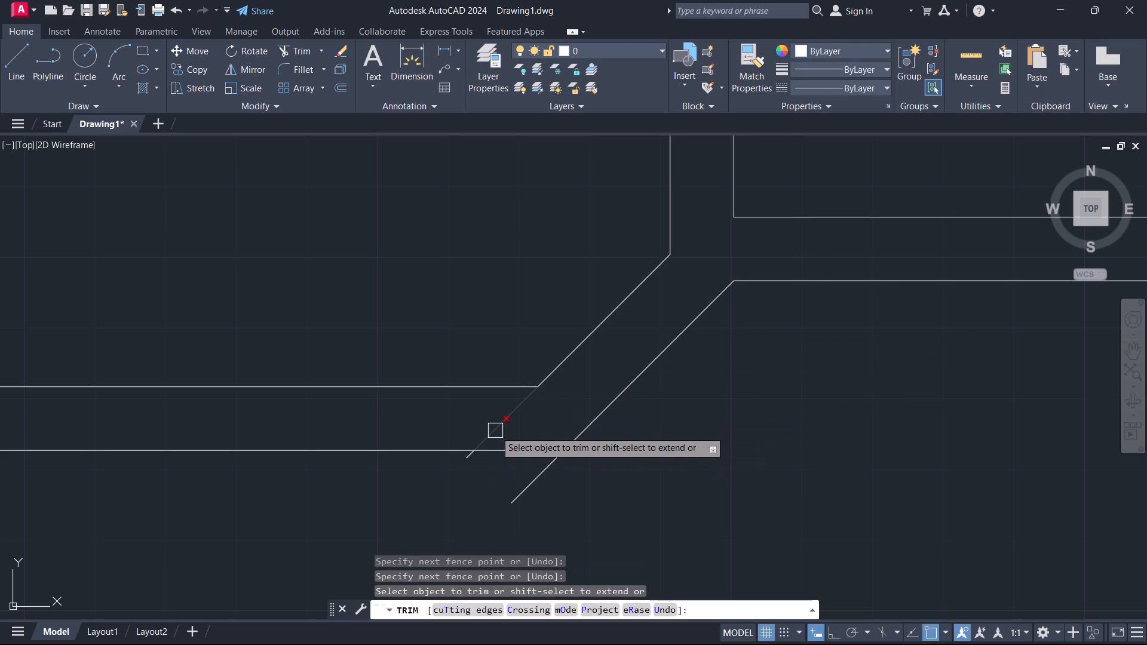
{"action": "left_click", "coordinate": [499, 428]}
{"action": "left_click", "coordinate": [470, 461]}
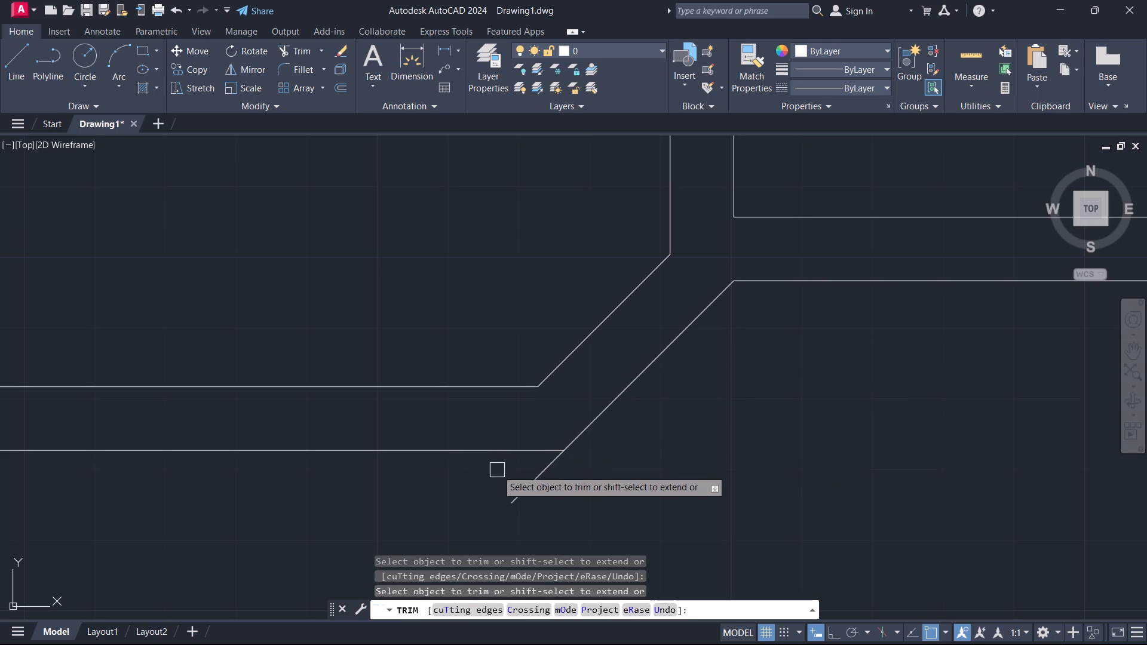
{"action": "left_click", "coordinate": [497, 470]}
{"action": "left_click", "coordinate": [583, 485]}
{"action": "key", "text": "Escape"}
Examine the whole floor plan with the angled wall between the two rooms.
{"action": "scroll", "coordinate": [628, 465], "scroll_direction": "down", "scroll_amount": 2}
{"action": "middle_click_drag", "start_coordinate": [607, 452], "coordinate": [507, 444]}
{"action": "scroll", "coordinate": [603, 450], "scroll_direction": "down", "scroll_amount": 1}
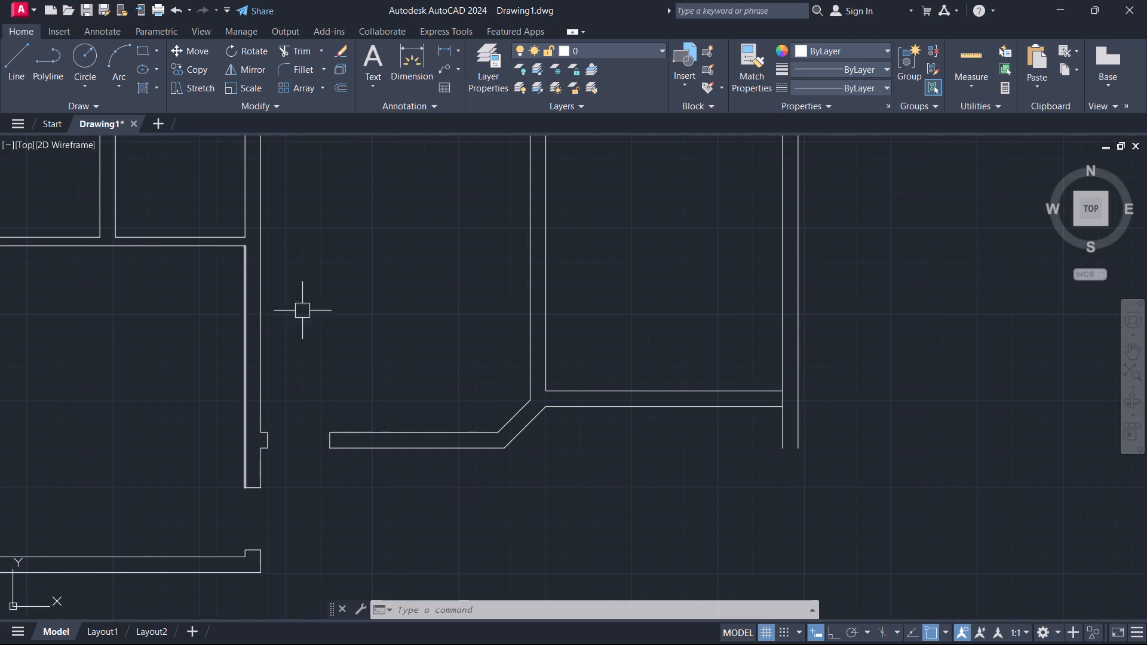
{"action": "scroll", "coordinate": [448, 407], "scroll_direction": "down", "scroll_amount": 2}
{"action": "middle_click_drag", "start_coordinate": [449, 406], "coordinate": [482, 346]}
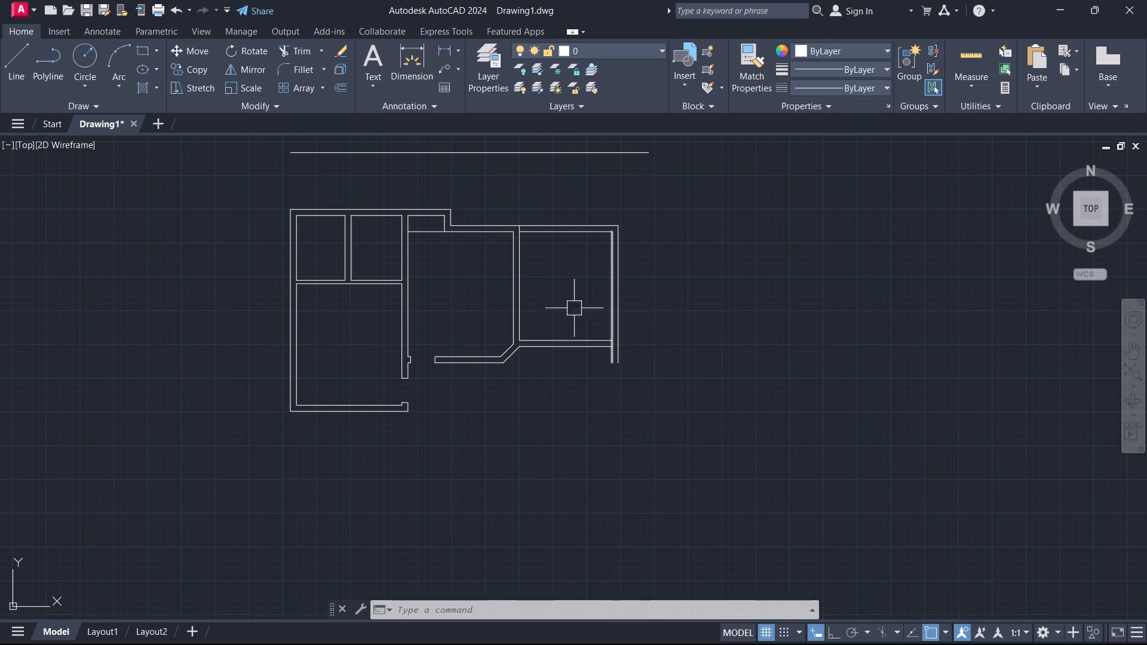
{"action": "middle_click_drag", "start_coordinate": [527, 299], "coordinate": [529, 330]}
{"action": "scroll", "coordinate": [529, 330], "scroll_direction": "up", "scroll_amount": 1}
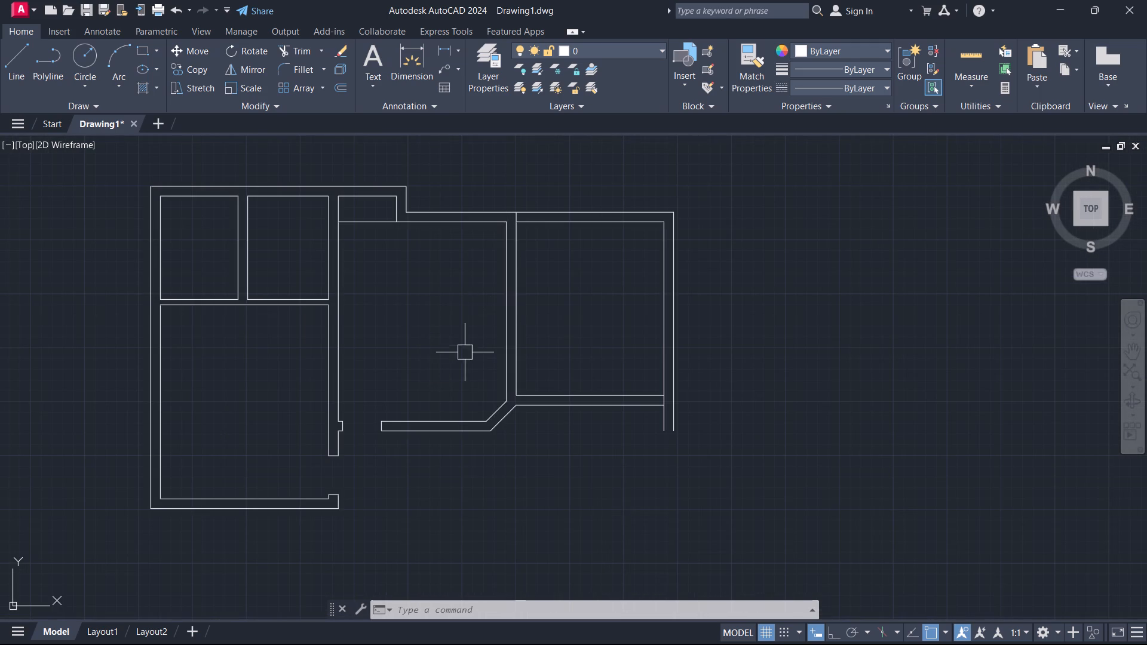
Offset the outer bottom wall line of the lower-left room 15' downward.
{"action": "middle_click_drag", "start_coordinate": [463, 355], "coordinate": [593, 162]}
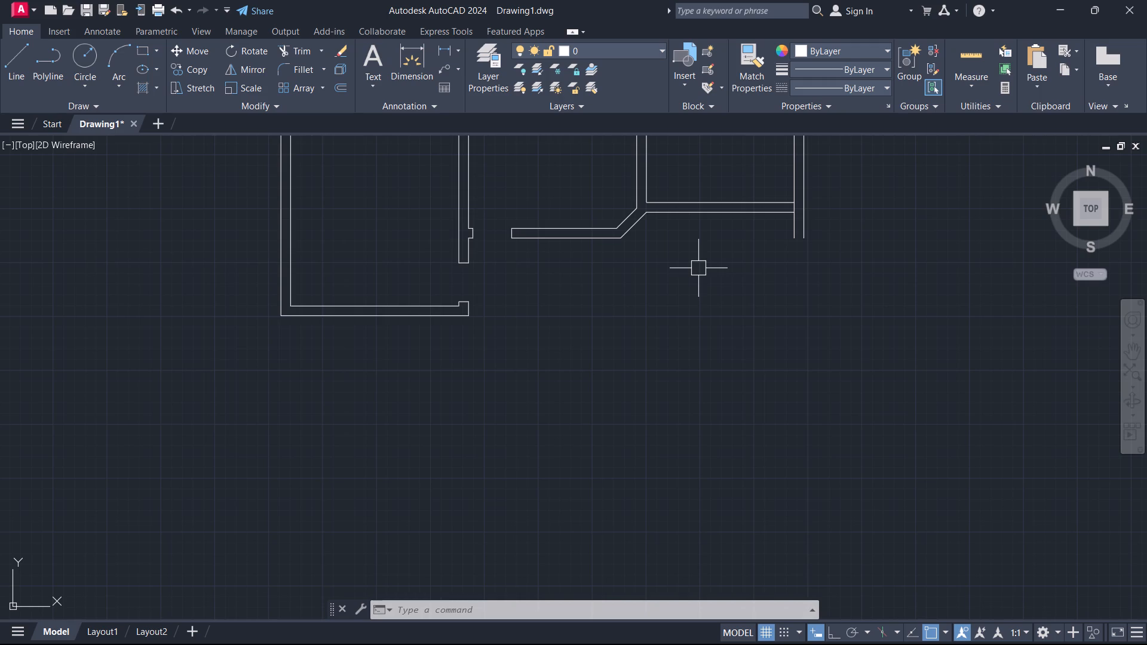
{"action": "middle_click_drag", "start_coordinate": [425, 330], "coordinate": [440, 321]}
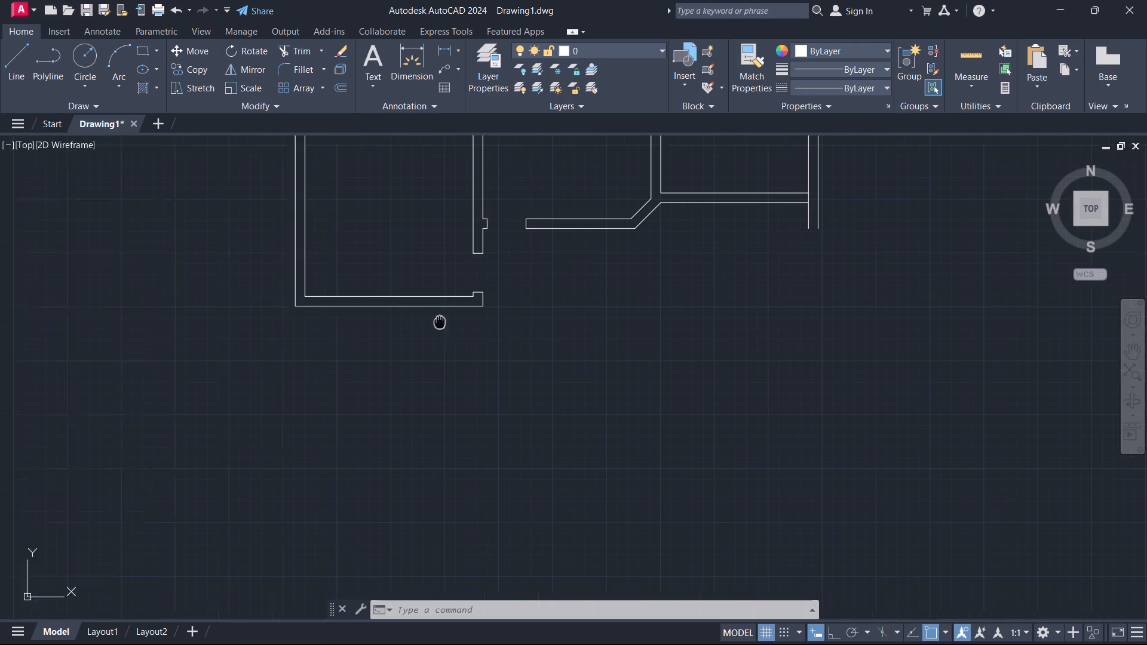
{"action": "middle_click_drag", "start_coordinate": [440, 321], "coordinate": [589, 260]}
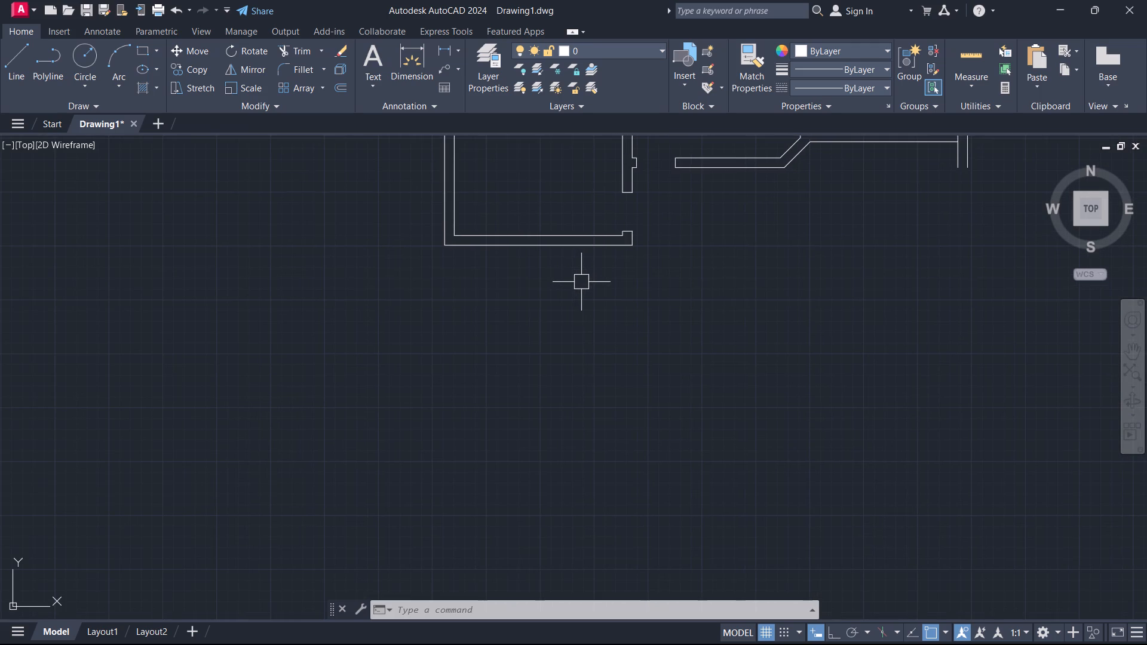
{"action": "type", "text": "o"}
{"action": "key", "text": "space"}
{"action": "type", "text": "15'"}
{"action": "key", "text": "Return"}
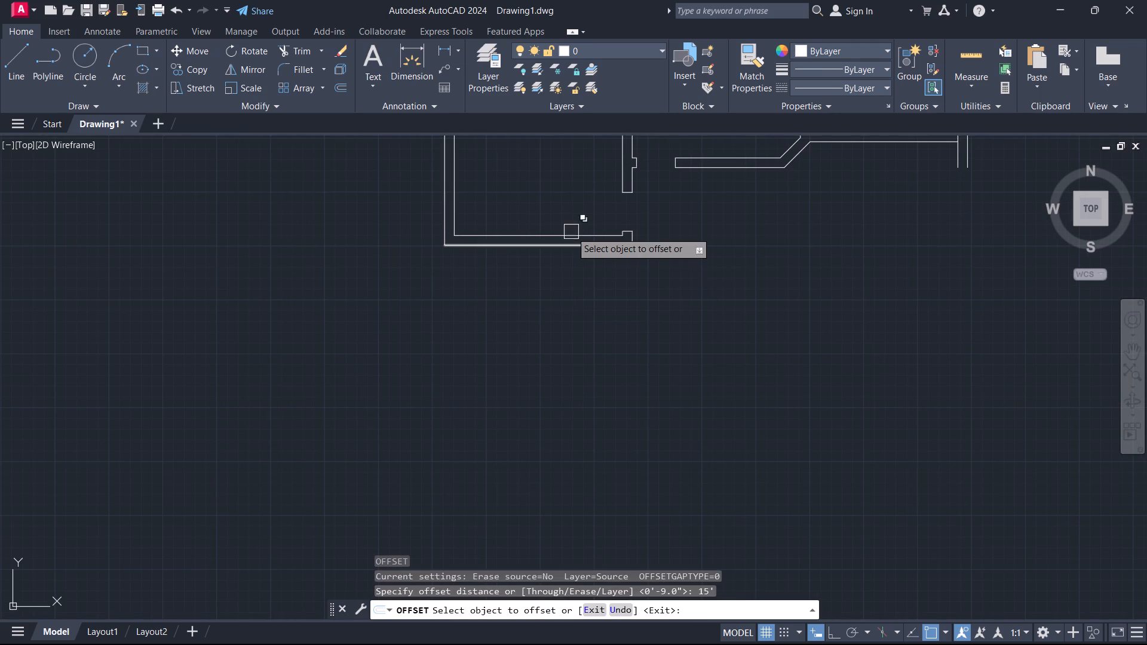
{"action": "scroll", "coordinate": [566, 251], "scroll_direction": "up", "scroll_amount": 1}
{"action": "left_click", "coordinate": [566, 251]}
{"action": "left_click_drag", "start_coordinate": [568, 241], "coordinate": [567, 254]}
{"action": "left_click", "coordinate": [547, 337]}
{"action": "key", "text": "Escape"}
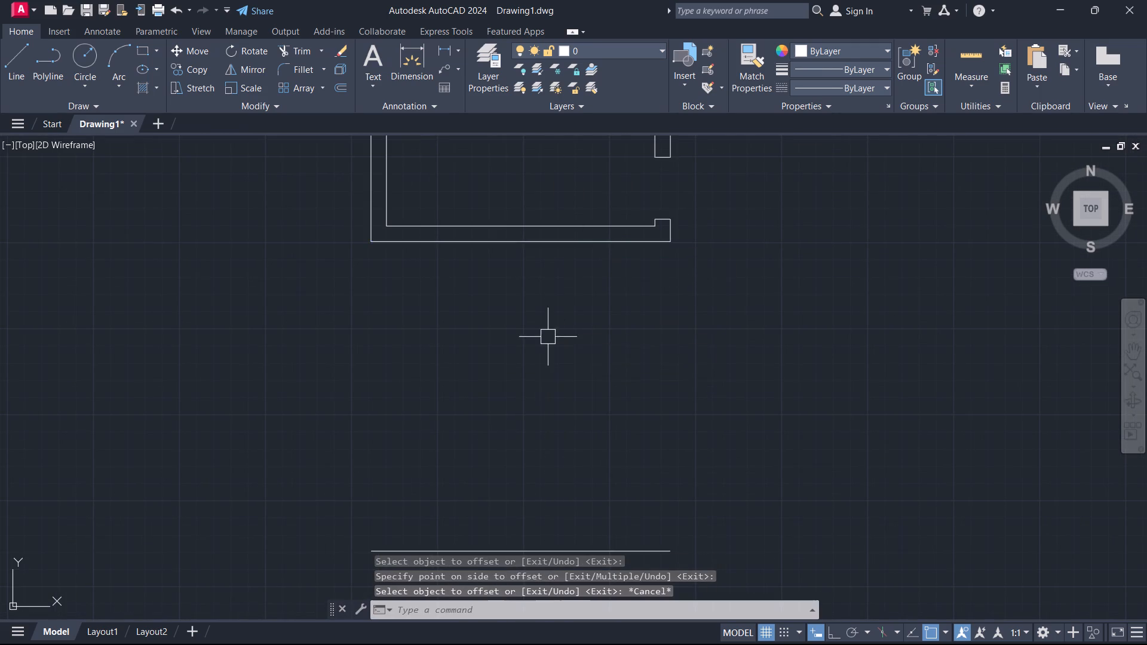
Offset the new horizontal line below the lower-left room 5" downward to form the bottom wall.
{"action": "scroll", "coordinate": [544, 337], "scroll_direction": "down", "scroll_amount": 3}
{"action": "middle_click_drag", "start_coordinate": [542, 337], "coordinate": [695, 269]}
{"action": "scroll", "coordinate": [692, 282], "scroll_direction": "up", "scroll_amount": 1}
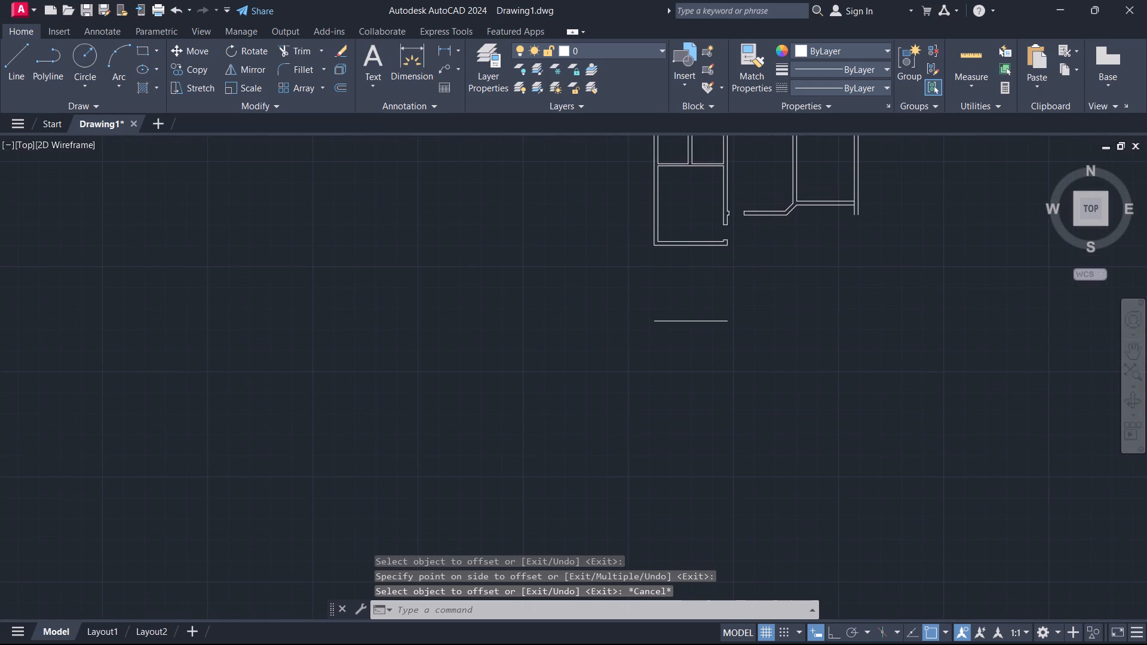
{"action": "type", "text": "o"}
{"action": "key", "text": "space"}
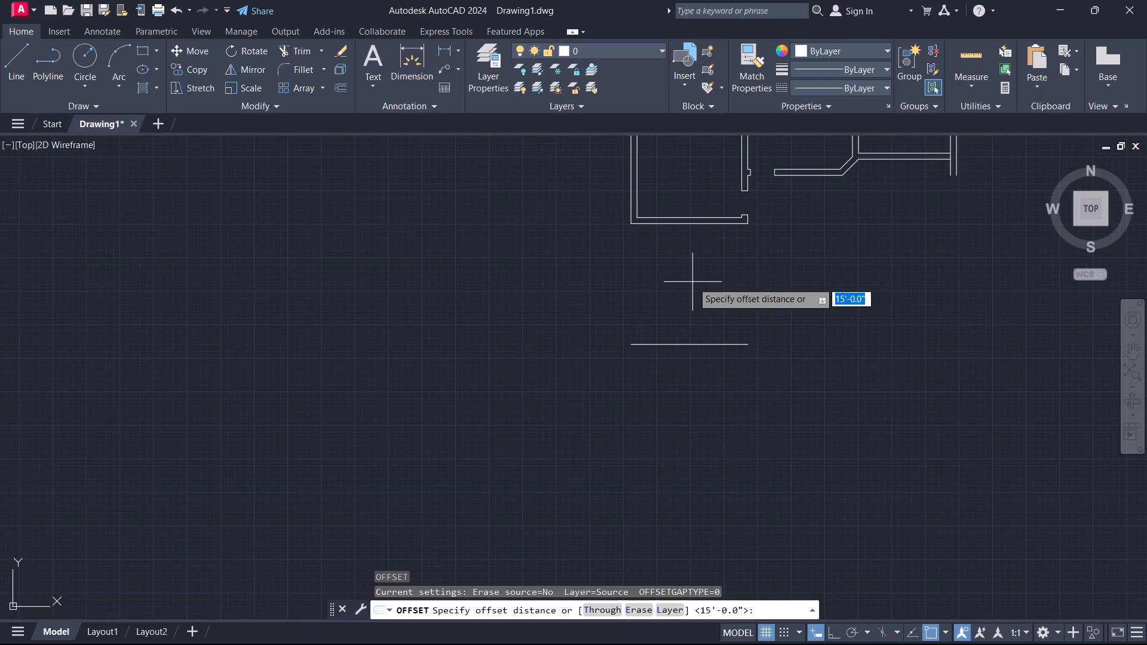
{"action": "key", "text": "5"}
{"action": "key", "text": "Return"}
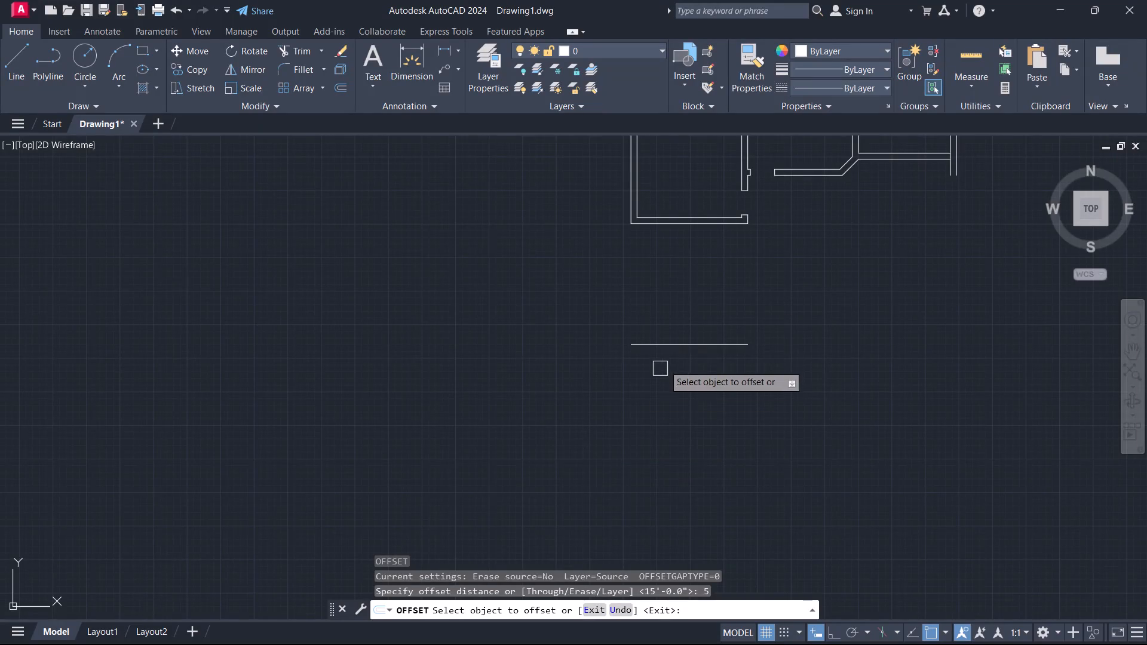
{"action": "left_click", "coordinate": [670, 343]}
{"action": "left_click", "coordinate": [676, 429]}
{"action": "key", "text": "Escape"}
Fillet the inner left wall line with the upper line of the new bottom wall at zero radius.
{"action": "middle_click_drag", "start_coordinate": [683, 407], "coordinate": [737, 393]}
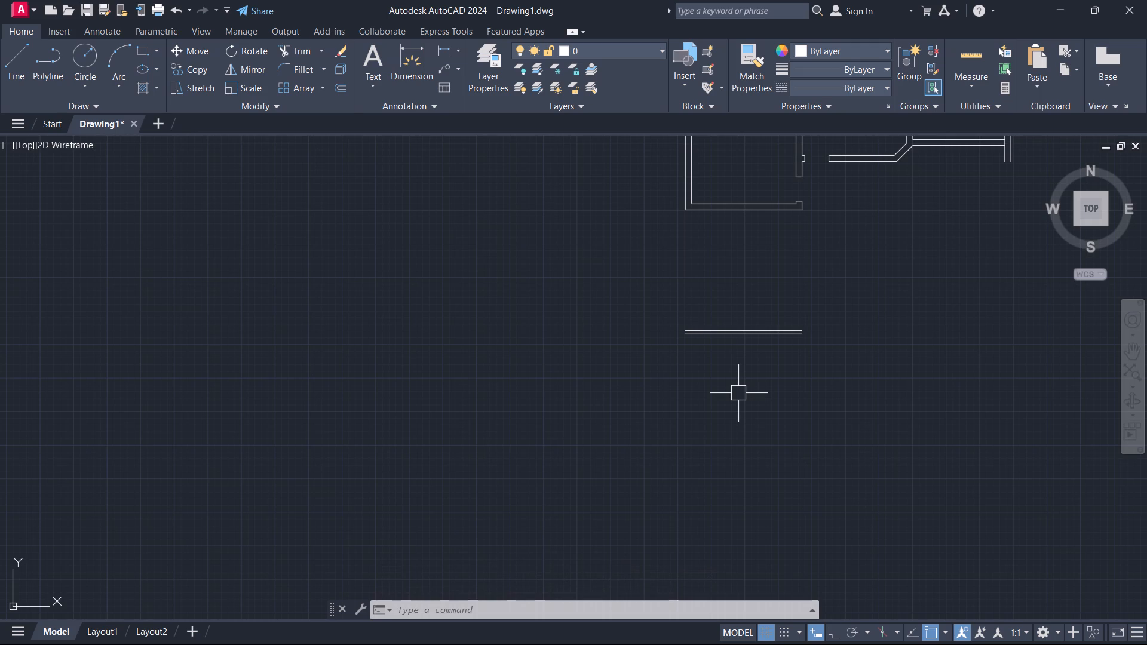
{"action": "scroll", "coordinate": [682, 235], "scroll_direction": "up", "scroll_amount": 1}
{"action": "type", "text": "f"}
{"action": "key", "text": "space"}
{"action": "scroll", "coordinate": [683, 196], "scroll_direction": "up", "scroll_amount": 2}
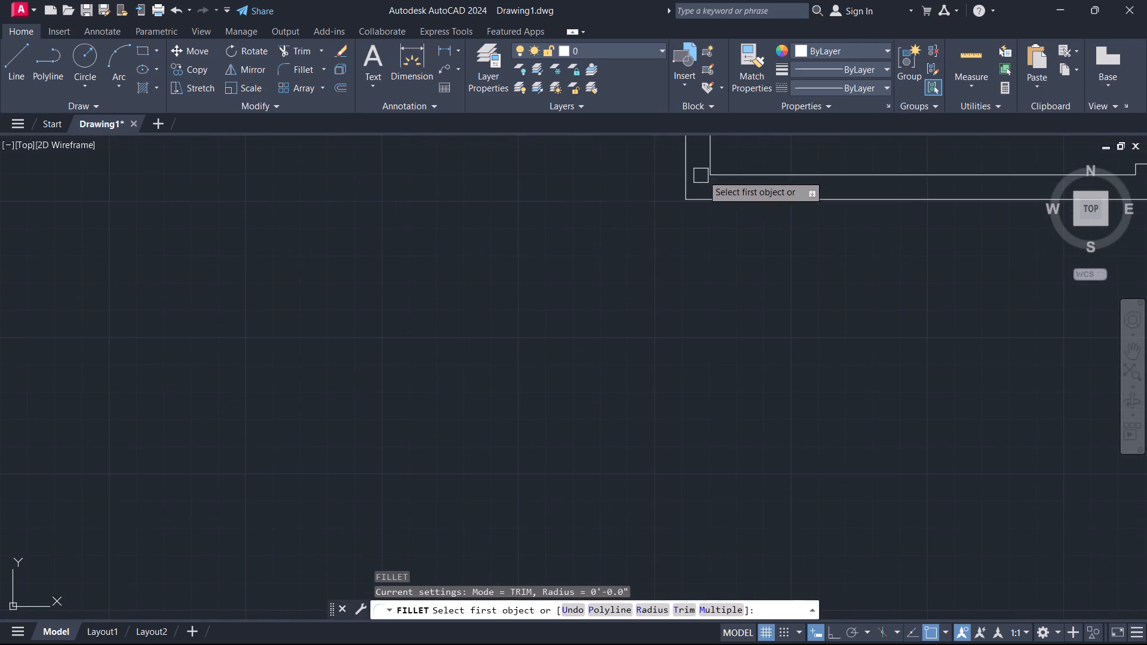
{"action": "left_click", "coordinate": [709, 159]}
{"action": "scroll", "coordinate": [735, 344], "scroll_direction": "down", "scroll_amount": 2}
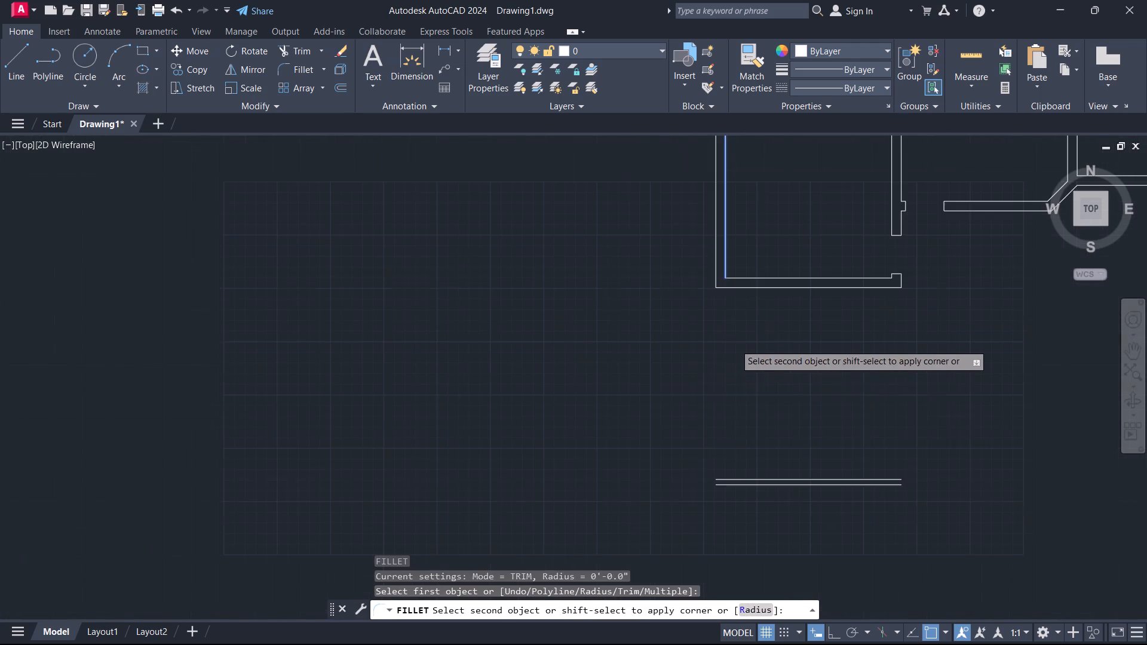
{"action": "scroll", "coordinate": [743, 453], "scroll_direction": "up", "scroll_amount": 1}
{"action": "left_click", "coordinate": [726, 492]}
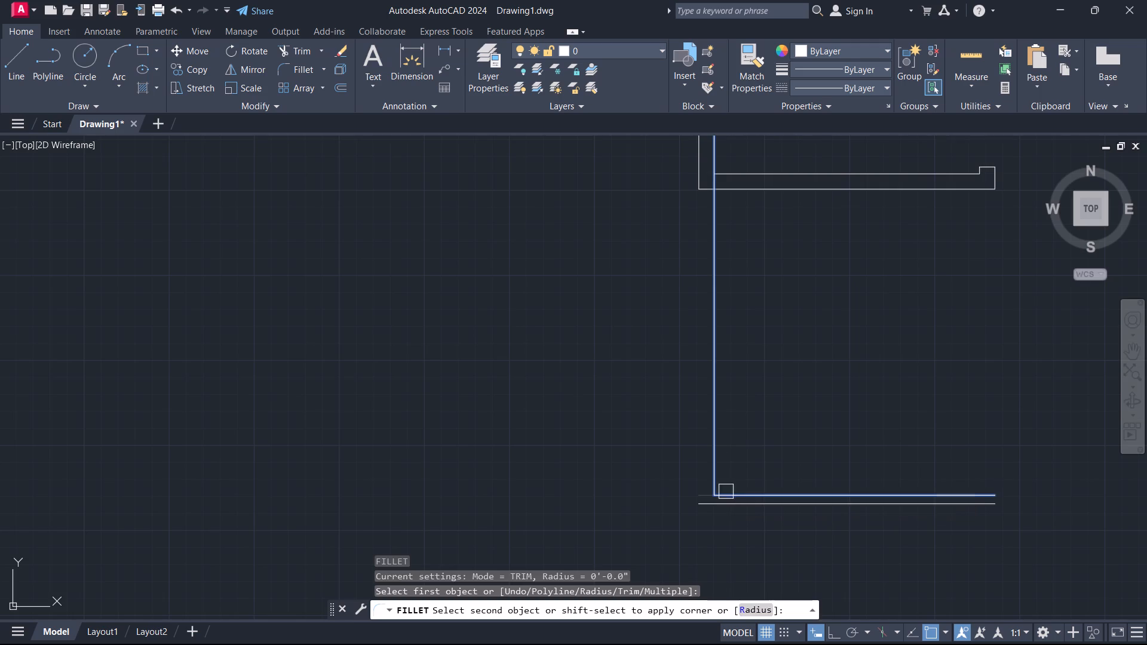
{"action": "key", "text": "Escape"}
Trim the inner vertical line inside the dividing wall and the dividing wall's lower line where it crosses the left wall.
{"action": "scroll", "coordinate": [777, 241], "scroll_direction": "up", "scroll_amount": 1}
{"action": "middle_click_drag", "start_coordinate": [777, 241], "coordinate": [812, 345]}
{"action": "type", "text": "tr"}
{"action": "key", "text": "space"}
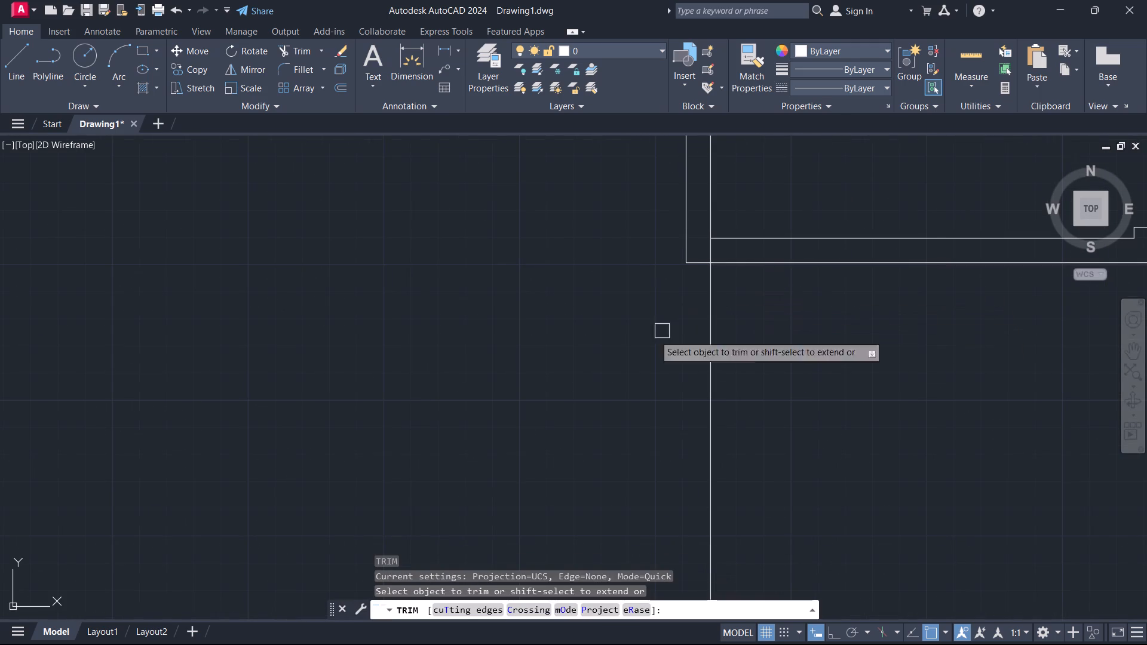
{"action": "scroll", "coordinate": [657, 287], "scroll_direction": "up", "scroll_amount": 3}
{"action": "left_click", "coordinate": [766, 174]}
{"action": "left_click", "coordinate": [821, 163]}
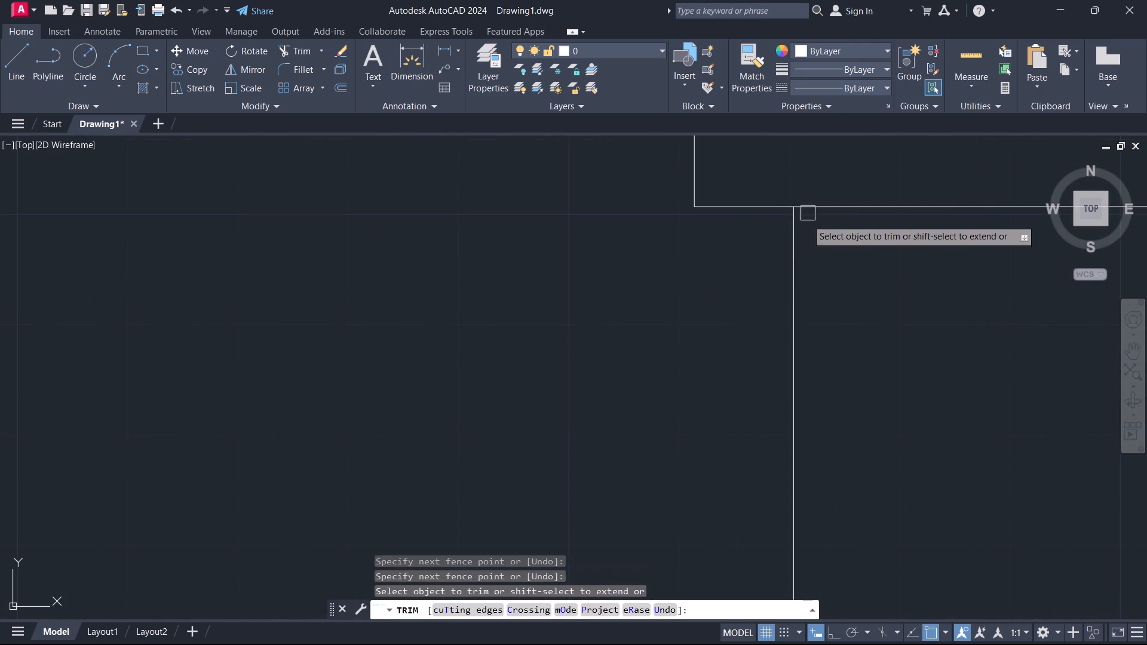
{"action": "scroll", "coordinate": [799, 230], "scroll_direction": "down", "scroll_amount": 4}
{"action": "key", "text": "ctrl+z"}
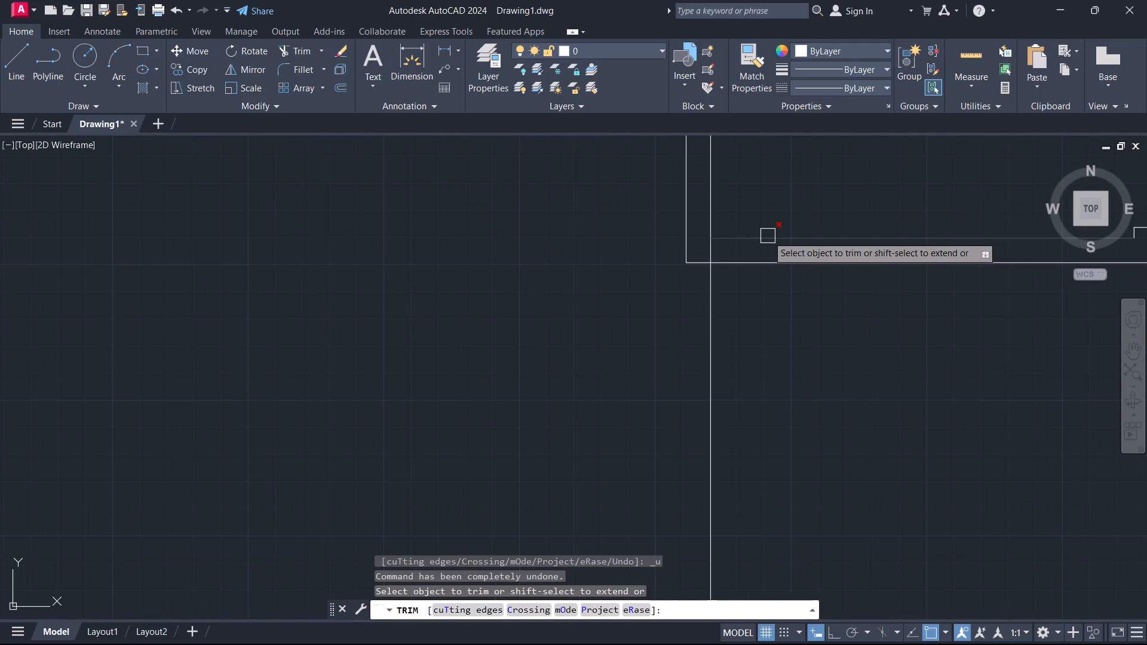
{"action": "scroll", "coordinate": [737, 236], "scroll_direction": "up", "scroll_amount": 2}
{"action": "left_click", "coordinate": [677, 260]}
{"action": "scroll", "coordinate": [652, 310], "scroll_direction": "down", "scroll_amount": 2}
{"action": "middle_click_drag", "start_coordinate": [639, 320], "coordinate": [710, 241]}
{"action": "scroll", "coordinate": [720, 229], "scroll_direction": "up", "scroll_amount": 2}
{"action": "left_click", "coordinate": [721, 228]}
{"action": "key", "text": "Escape"}
Extend the outer left wall line down to the outer line of the new bottom wall.
{"action": "scroll", "coordinate": [697, 275], "scroll_direction": "down", "scroll_amount": 3}
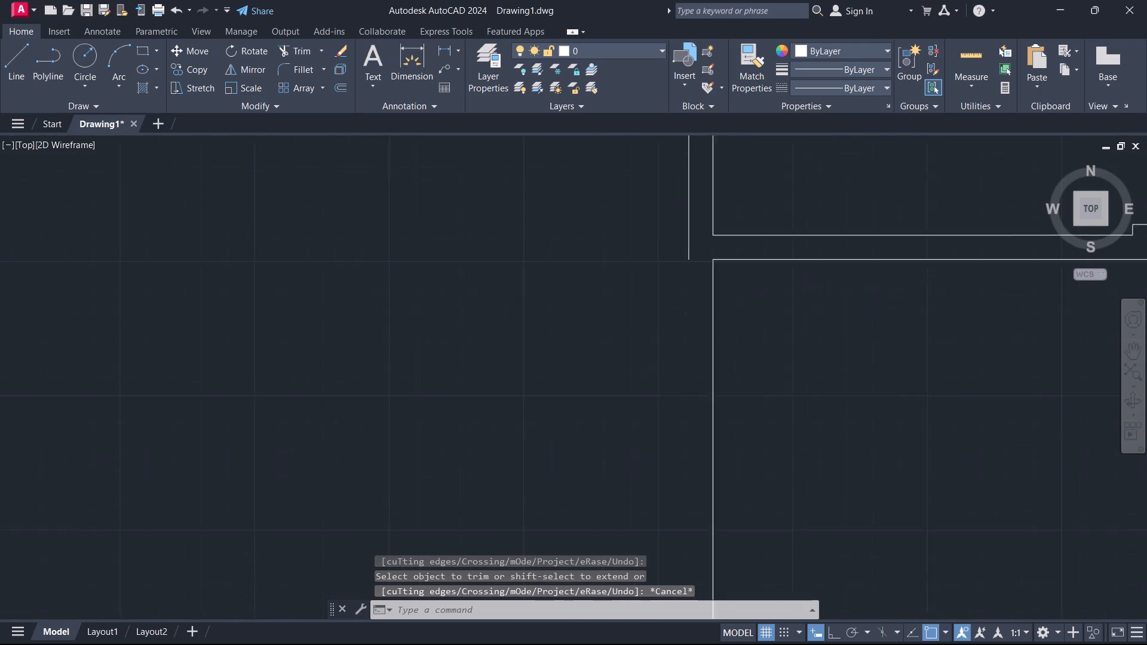
{"action": "middle_click_drag", "start_coordinate": [697, 275], "coordinate": [839, 211]}
{"action": "key", "text": "e"}
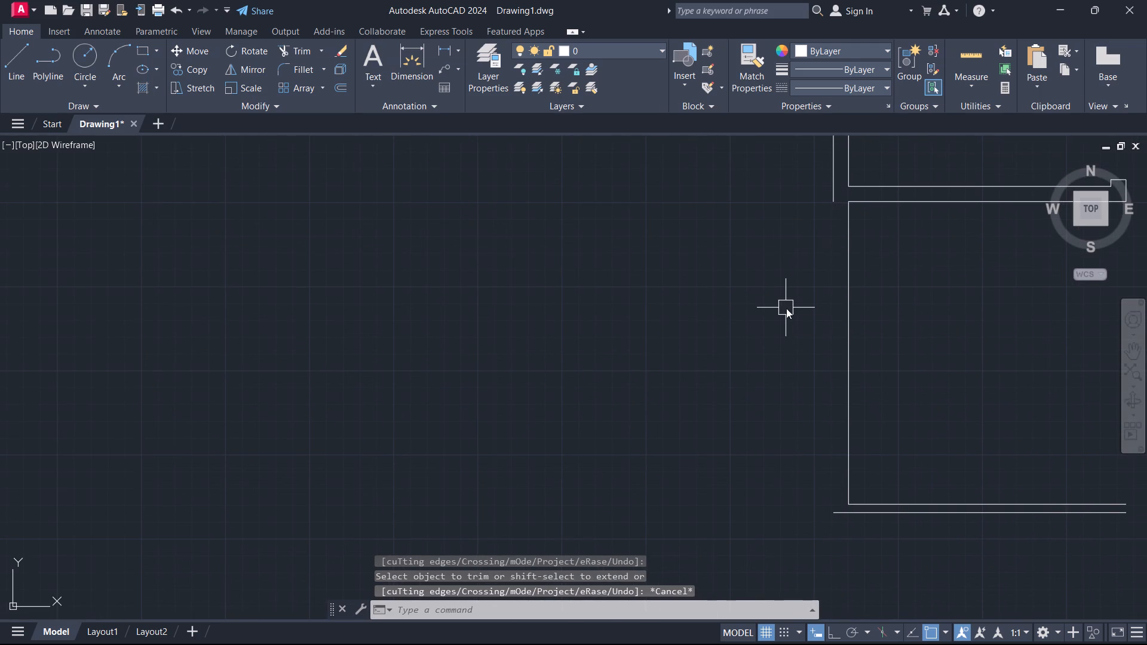
{"action": "key", "text": "x"}
{"action": "key", "text": "space"}
{"action": "left_click", "coordinate": [838, 184]}
{"action": "key", "text": "Escape"}
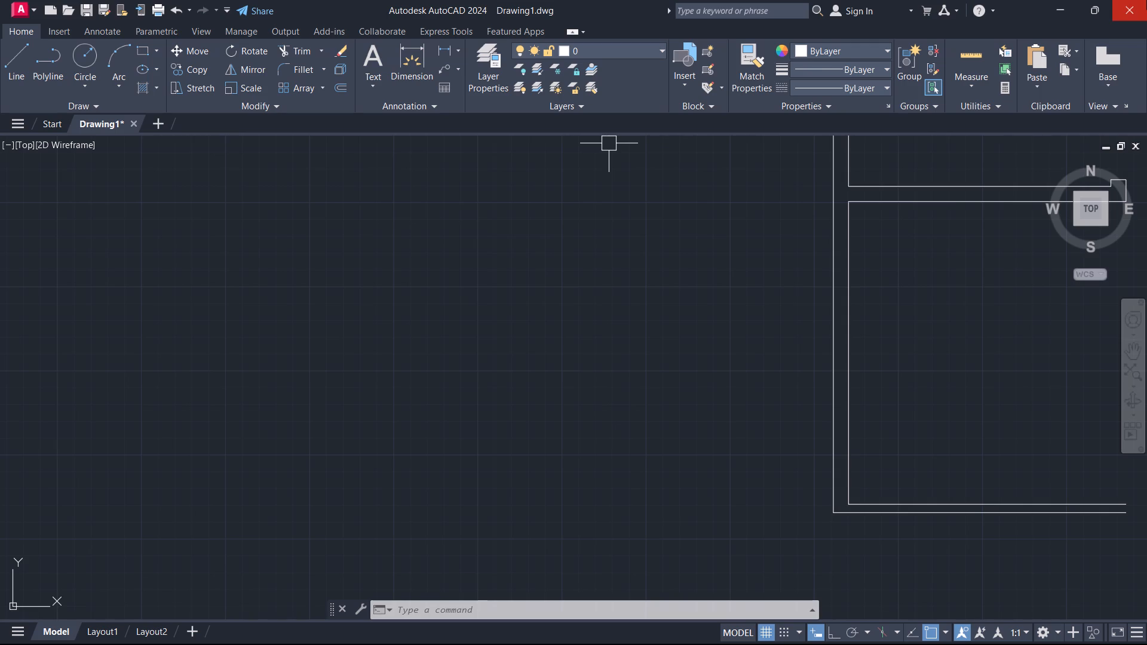
Save the drawing as "Proposed Ground Floor Plan – Executive 3 BHK Luxury Villa (50' x 90' Plot)" in the Desktop's SYMBIOSIS SOLUTIONS internship folder.
{"action": "key", "text": "ctrl+s"}
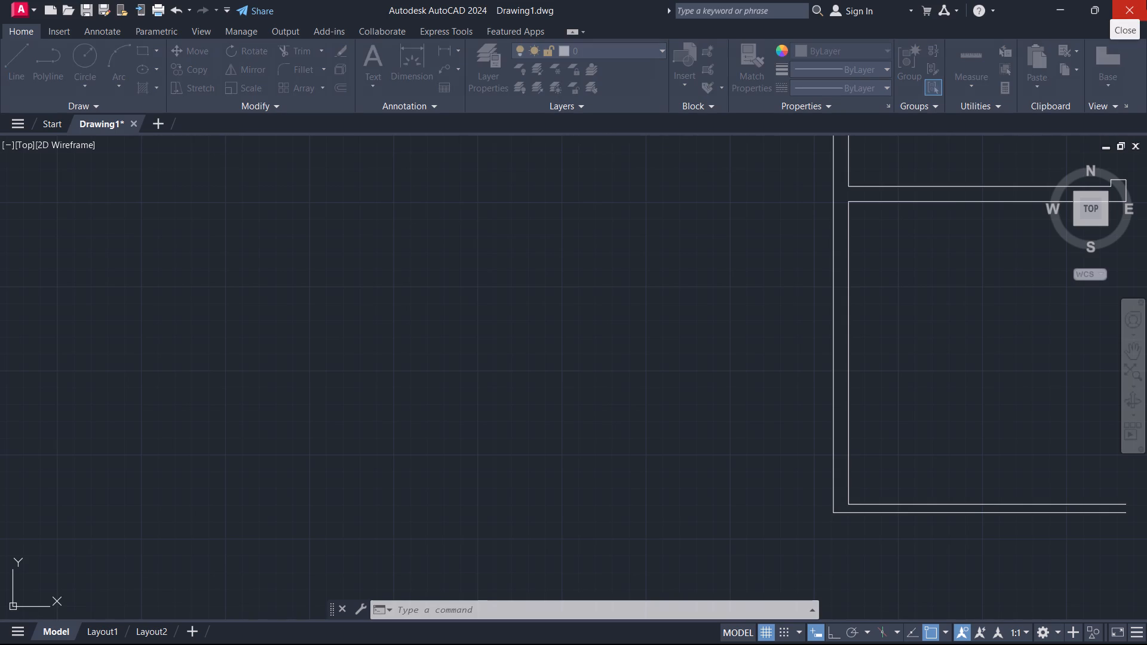
{"action": "key", "text": "ctrl+v"}
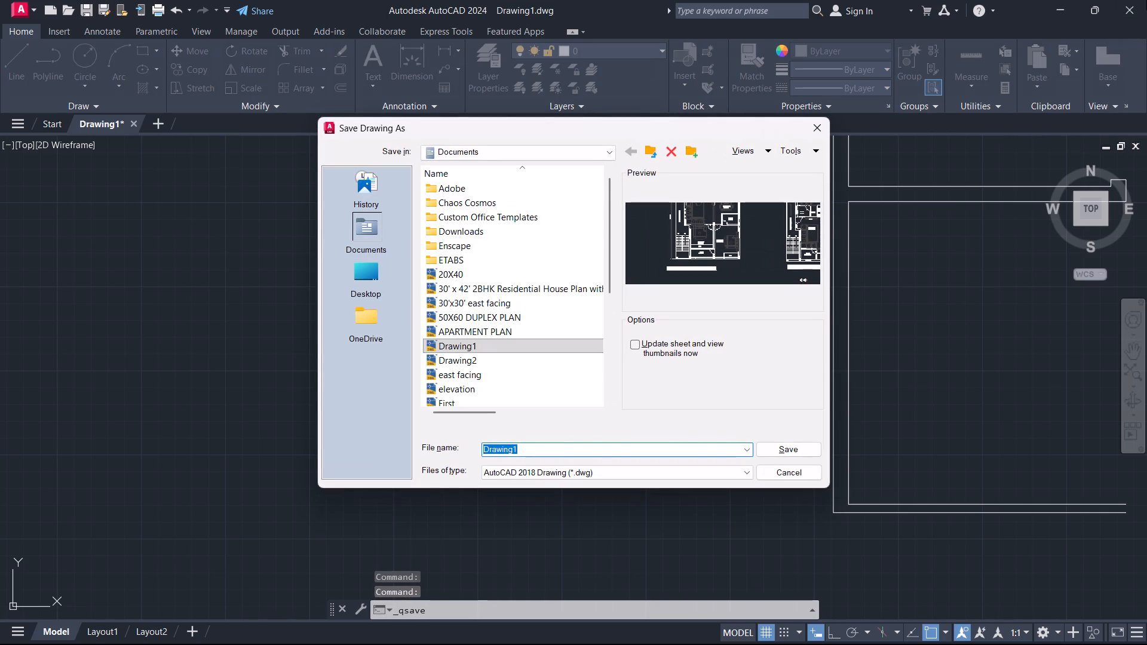
{"action": "left_click", "coordinate": [365, 303]}
{"action": "left_click", "coordinate": [371, 275]}
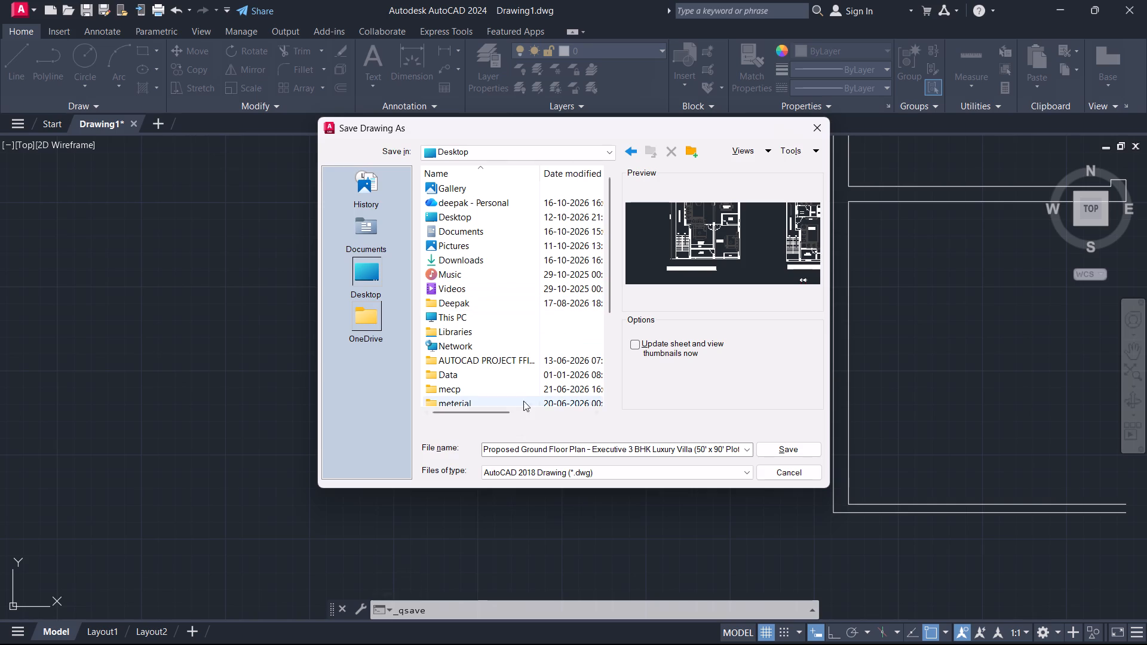
{"action": "scroll", "coordinate": [520, 387], "scroll_direction": "down", "scroll_amount": 5}
{"action": "left_click", "coordinate": [549, 321]}
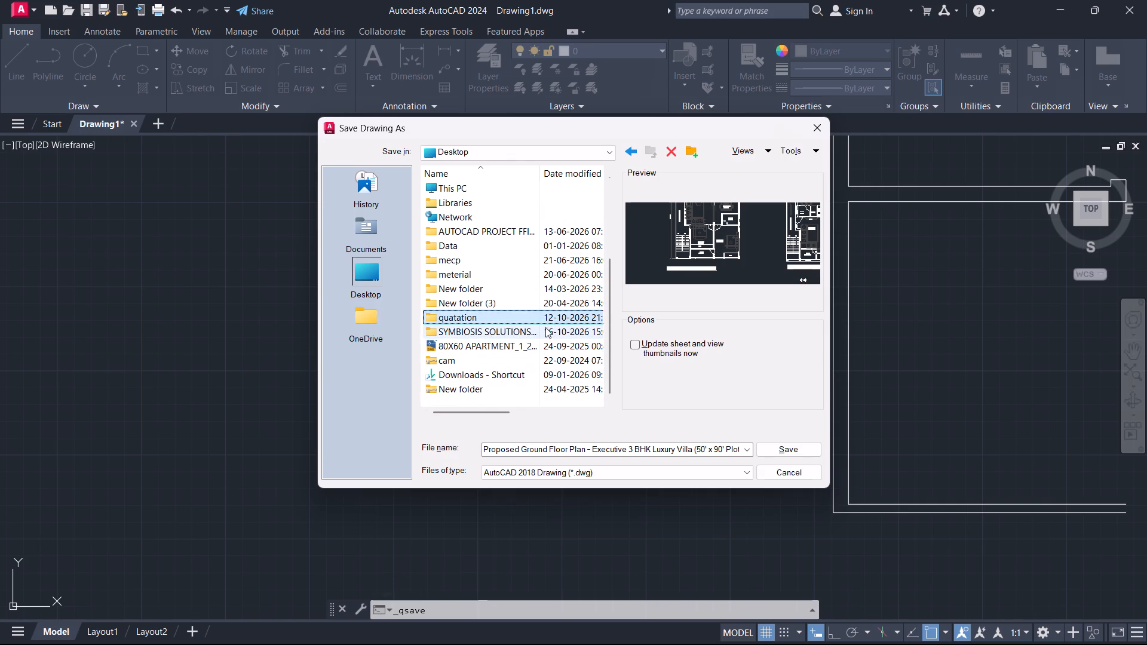
{"action": "double_click", "coordinate": [545, 327]}
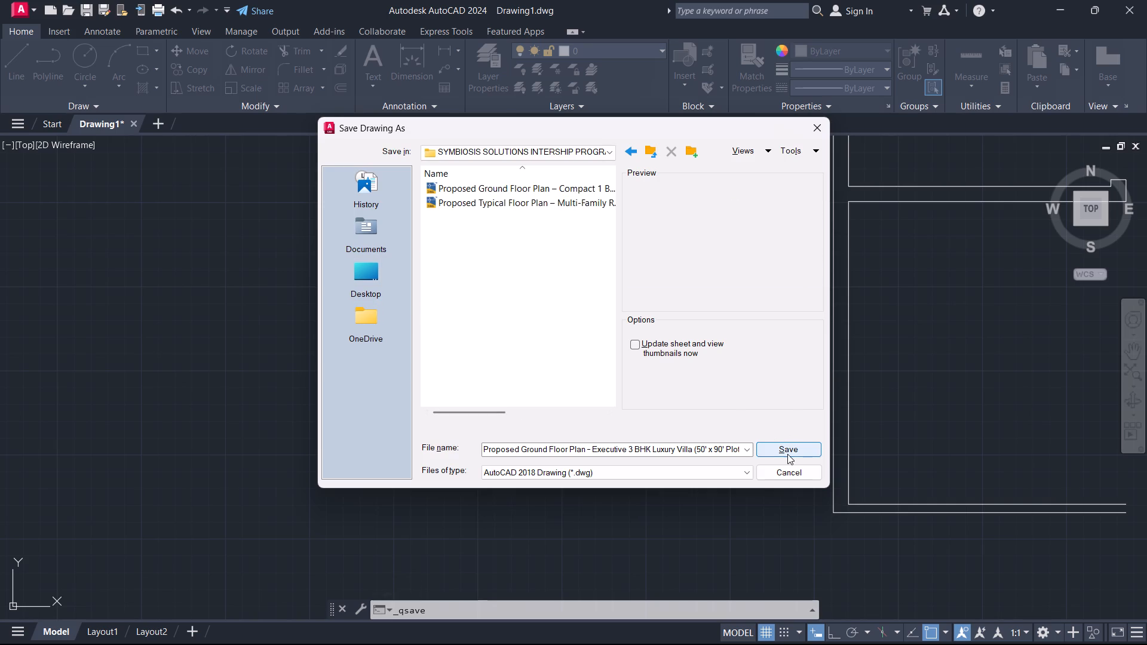
{"action": "left_click", "coordinate": [787, 450]}
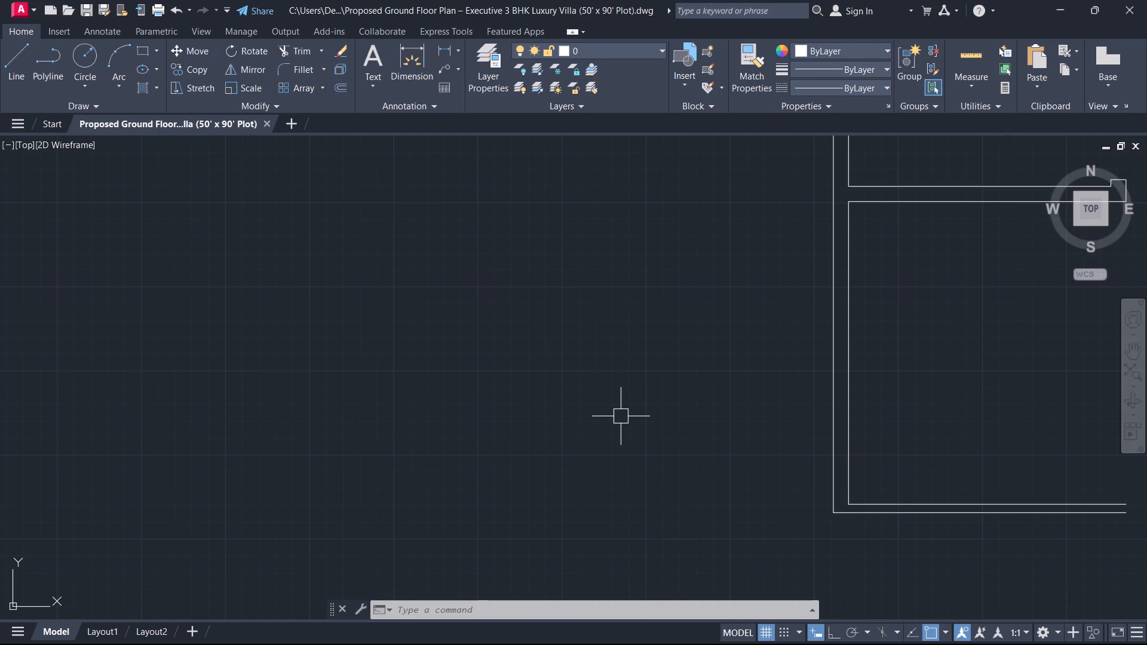
Check the task brief in the Fuji window and examine the floor plan with the new lower-left room.
{"action": "scroll", "coordinate": [821, 411], "scroll_direction": "down", "scroll_amount": 1}
{"action": "middle_click_drag", "start_coordinate": [821, 411], "coordinate": [425, 463]}
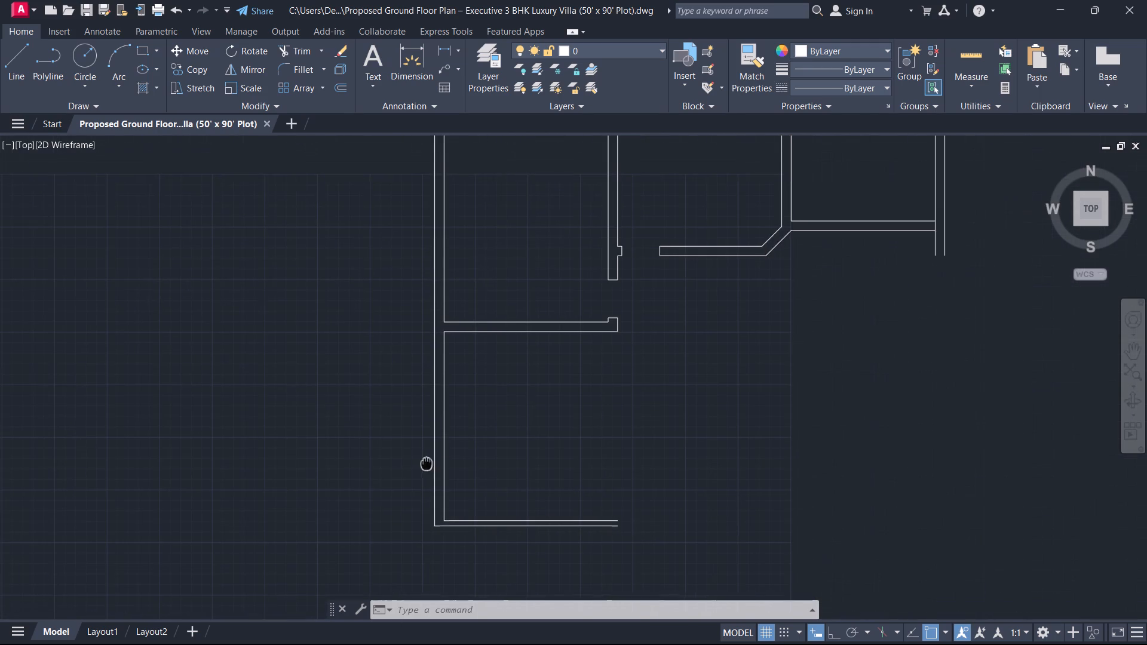
{"action": "middle_click_drag", "start_coordinate": [425, 463], "coordinate": [425, 465]}
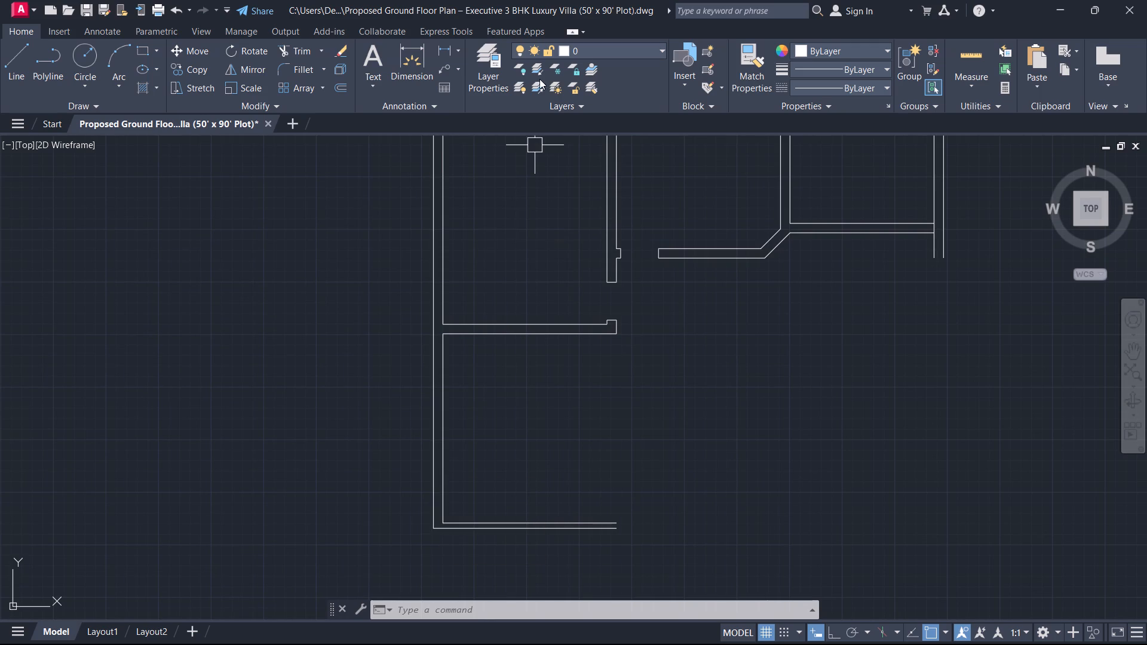
{"action": "key", "text": "alt+Tab"}
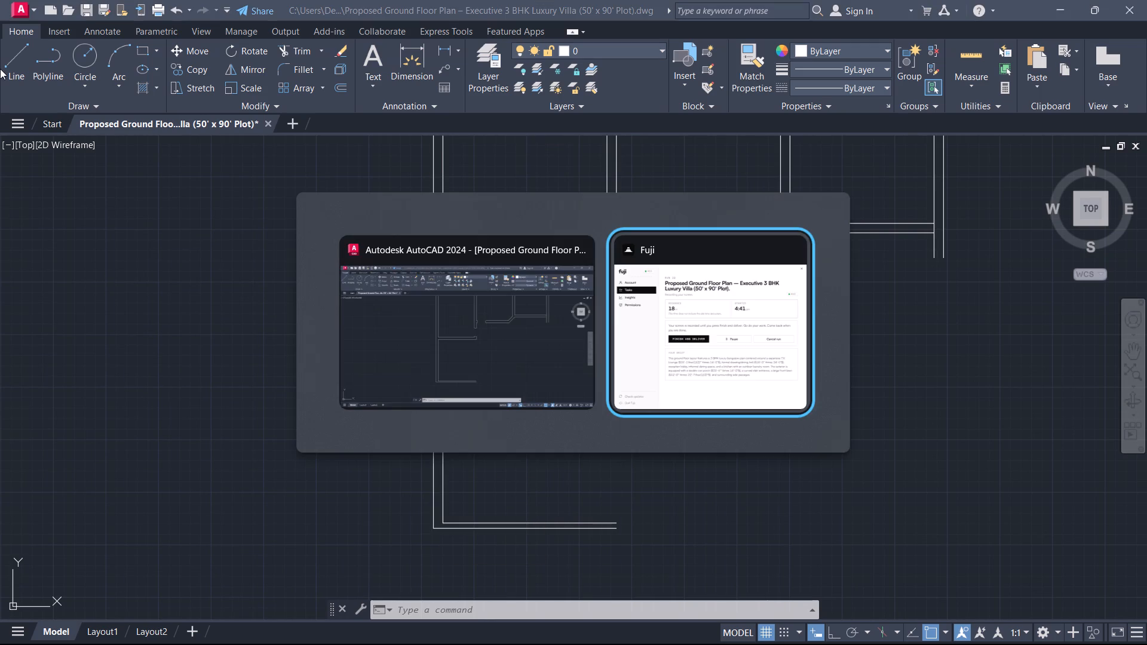
{"action": "key", "text": "alt+Tab"}
{"action": "middle_click_drag", "start_coordinate": [728, 359], "coordinate": [635, 348]}
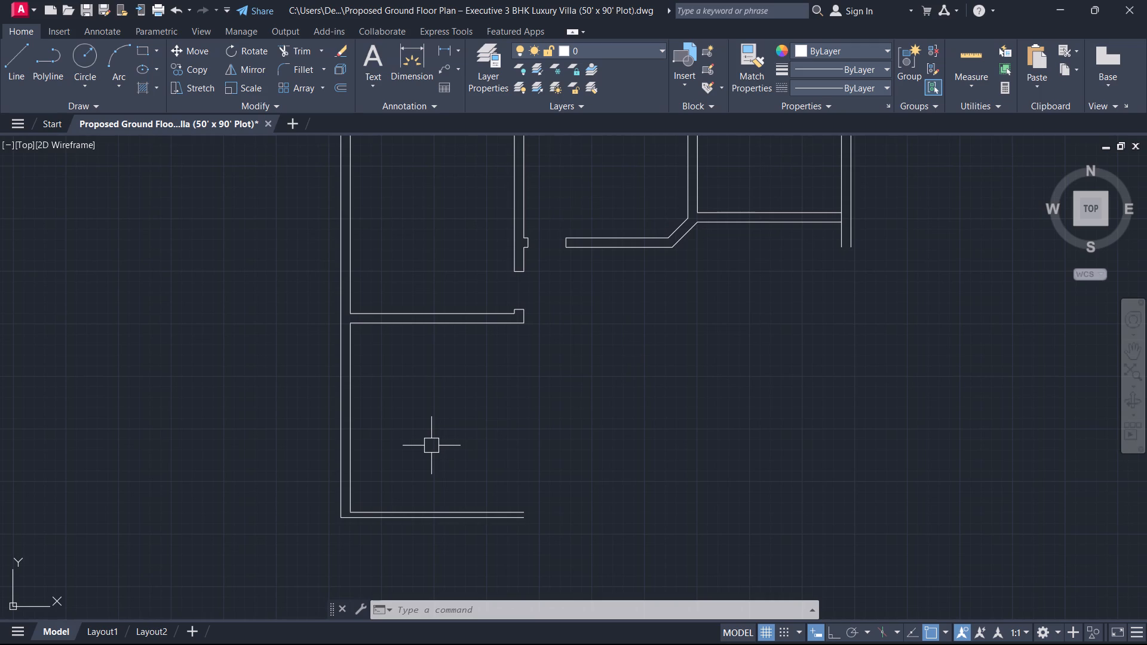
{"action": "scroll", "coordinate": [438, 374], "scroll_direction": "down", "scroll_amount": 1}
{"action": "middle_click_drag", "start_coordinate": [439, 374], "coordinate": [397, 382]}
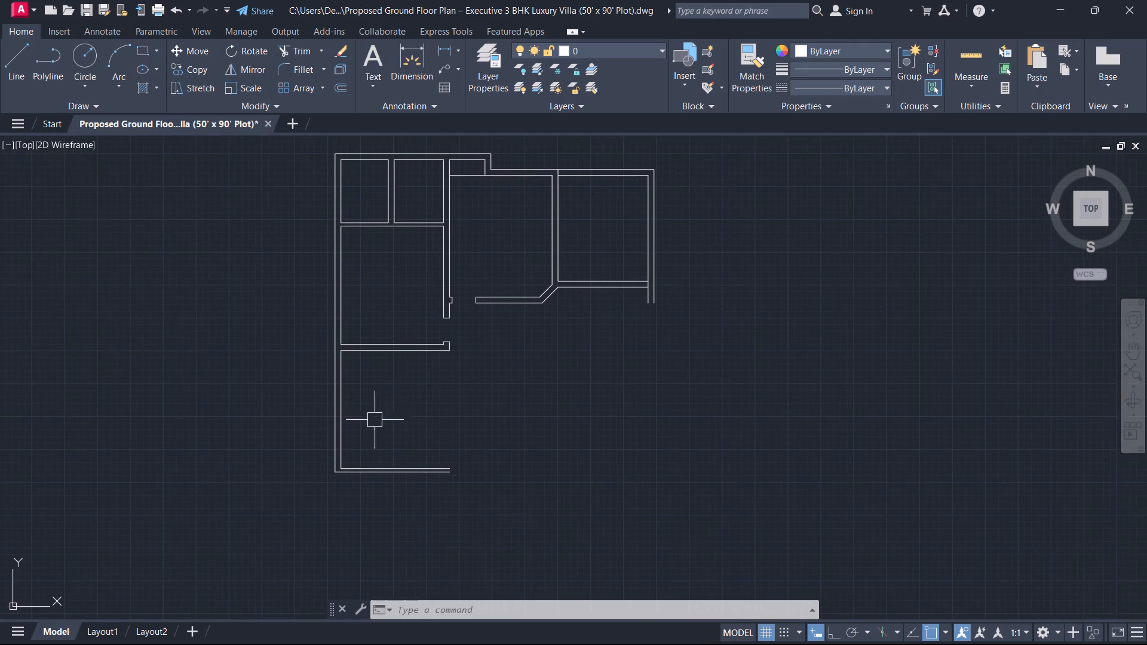
Offset the outer bottom wall line of the new lower-left room 6' downward.
{"action": "scroll", "coordinate": [340, 482], "scroll_direction": "up", "scroll_amount": 1}
{"action": "middle_click_drag", "start_coordinate": [340, 482], "coordinate": [360, 407]}
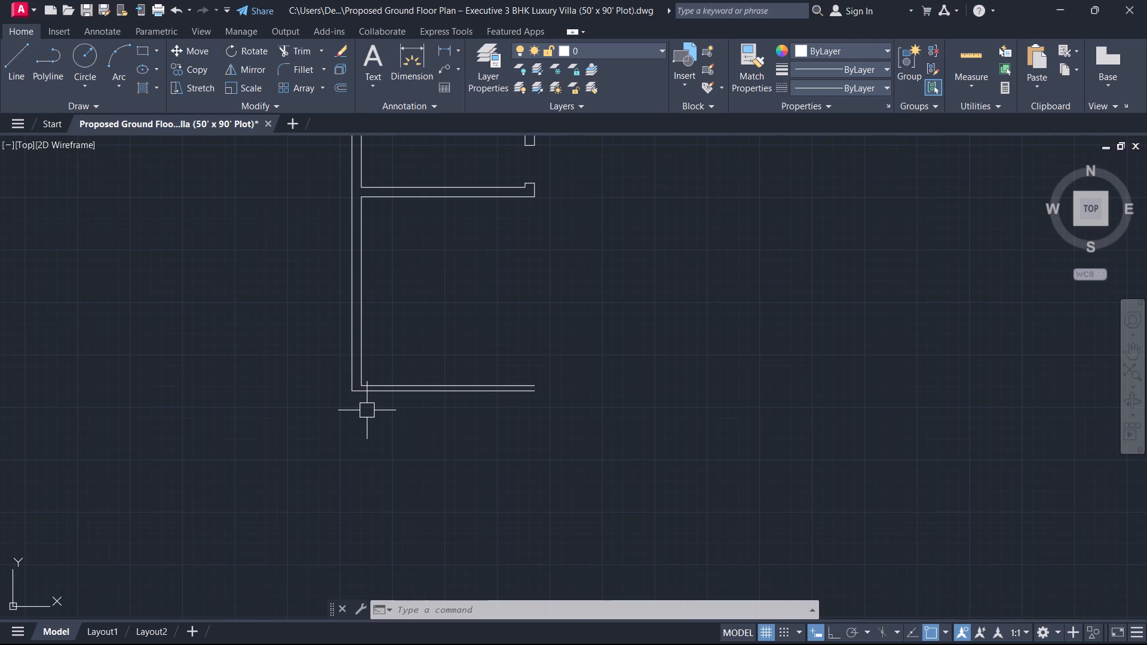
{"action": "type", "text": "o"}
{"action": "key", "text": "space"}
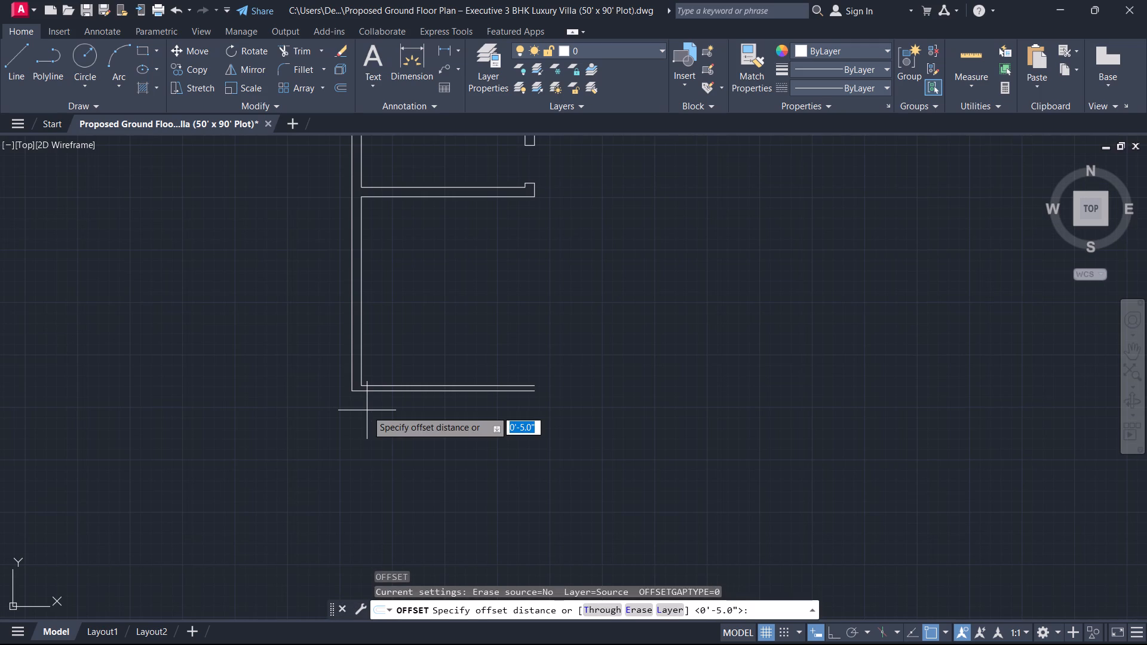
{"action": "type", "text": "6'"}
{"action": "key", "text": "Return"}
{"action": "scroll", "coordinate": [367, 411], "scroll_direction": "up", "scroll_amount": 2}
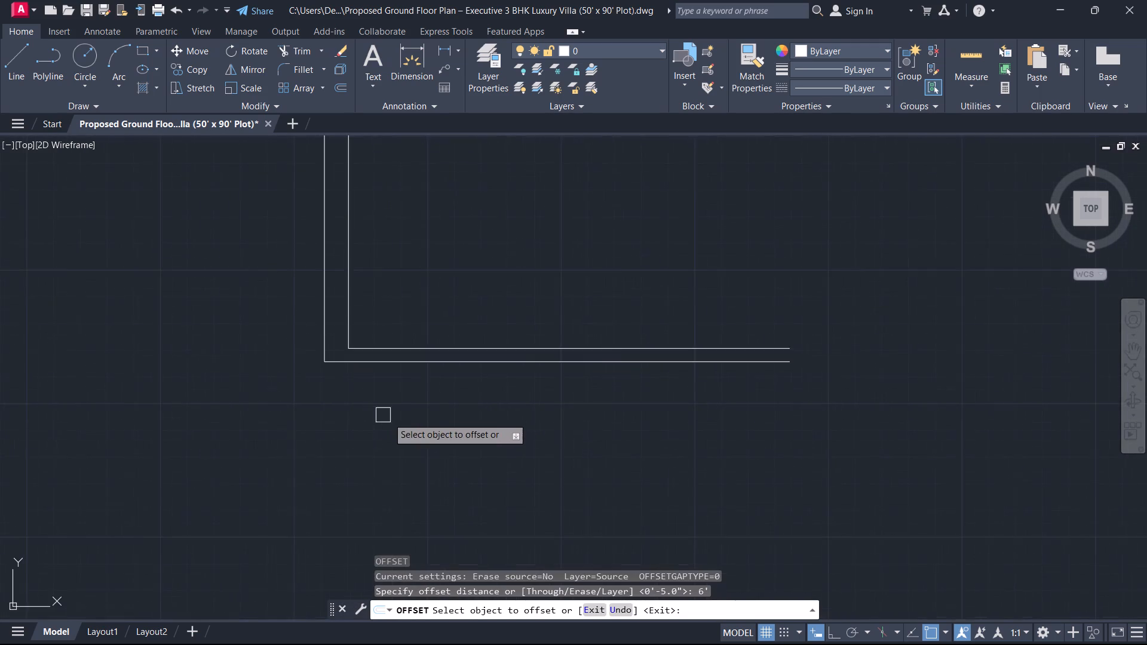
{"action": "scroll", "coordinate": [388, 417], "scroll_direction": "up", "scroll_amount": 1}
{"action": "left_click", "coordinate": [497, 324]}
{"action": "left_click", "coordinate": [529, 378]}
{"action": "key", "text": "Escape"}
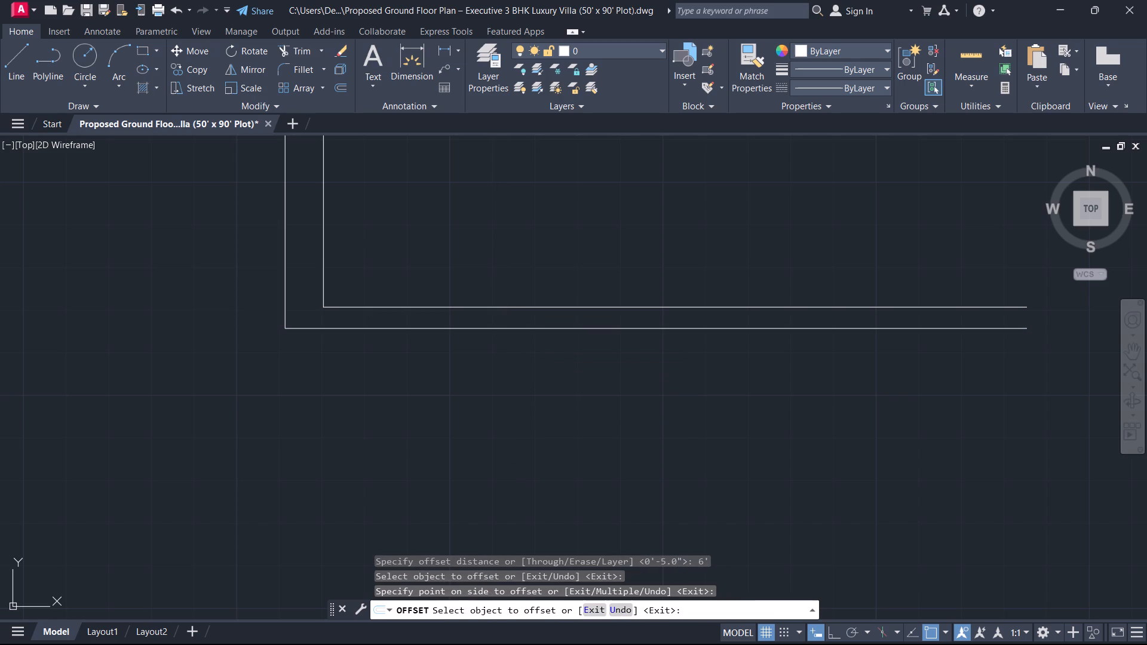
Offset the lowest horizontal line 9" downward to form the second wall line.
{"action": "type", "text": "o 9"}
{"action": "key", "text": "Return"}
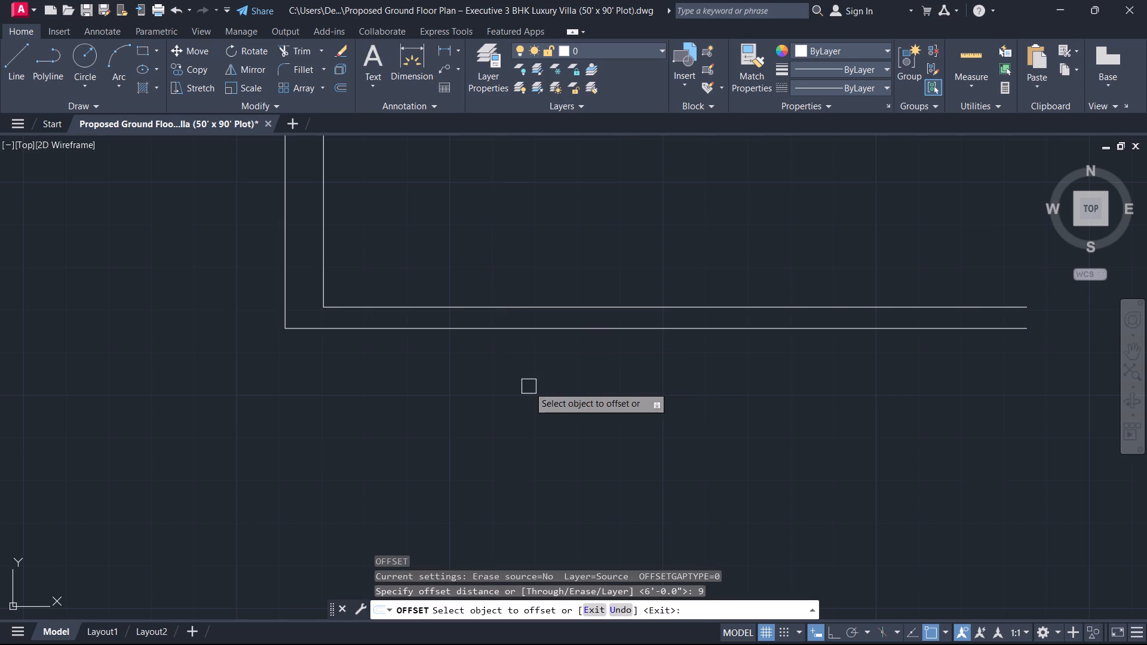
{"action": "scroll", "coordinate": [510, 382], "scroll_direction": "down", "scroll_amount": 4}
{"action": "scroll", "coordinate": [501, 400], "scroll_direction": "up", "scroll_amount": 1}
{"action": "middle_click_drag", "start_coordinate": [499, 399], "coordinate": [531, 225]}
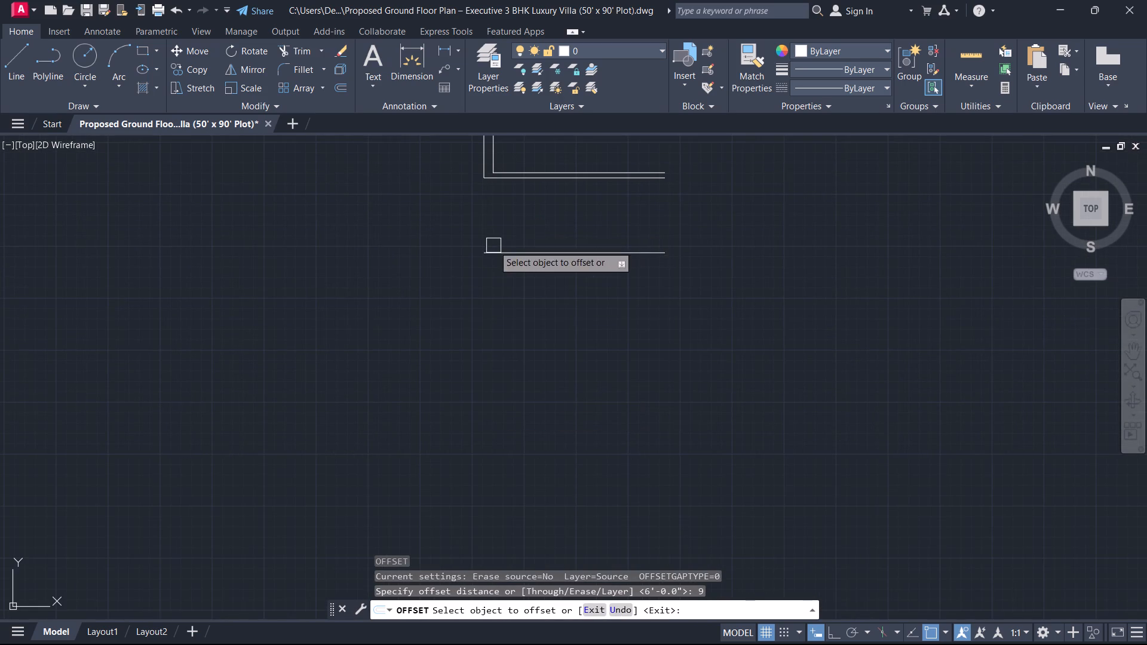
{"action": "left_click", "coordinate": [493, 245]}
{"action": "left_click", "coordinate": [502, 279]}
{"action": "key", "text": "Escape"}
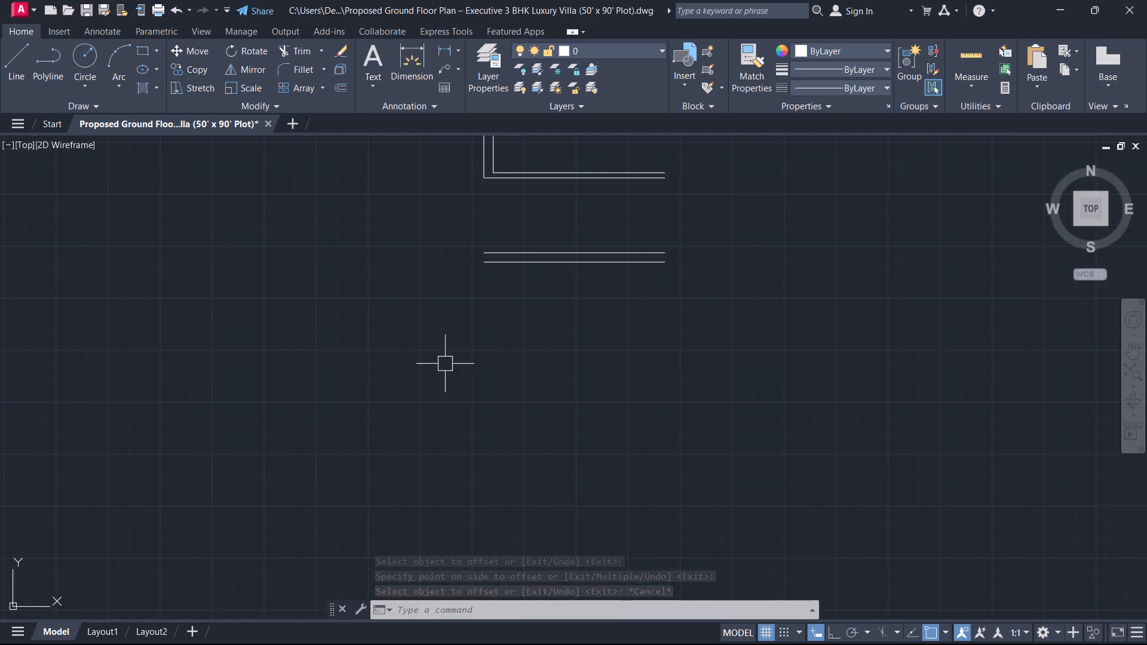
Check the task brief in the Fuji window again and inspect the area below the lower-left room.
{"action": "key", "text": "alt+Tab"}
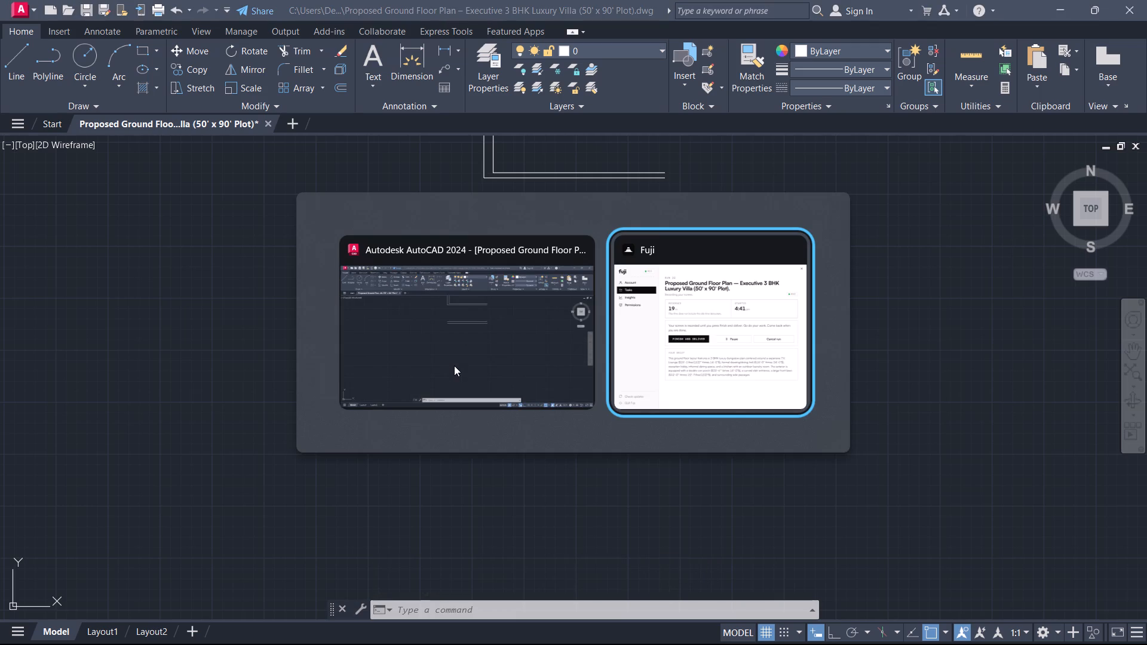
{"action": "key", "text": "alt+Tab"}
{"action": "middle_click_drag", "start_coordinate": [560, 275], "coordinate": [467, 394]}
{"action": "scroll", "coordinate": [464, 391], "scroll_direction": "up", "scroll_amount": 1}
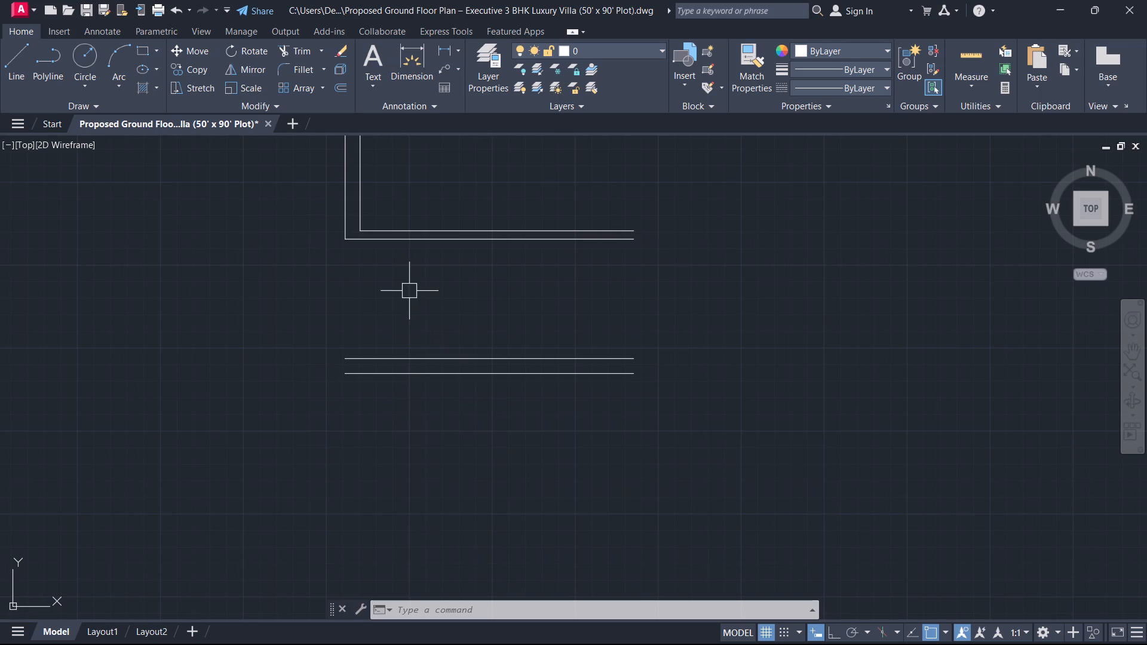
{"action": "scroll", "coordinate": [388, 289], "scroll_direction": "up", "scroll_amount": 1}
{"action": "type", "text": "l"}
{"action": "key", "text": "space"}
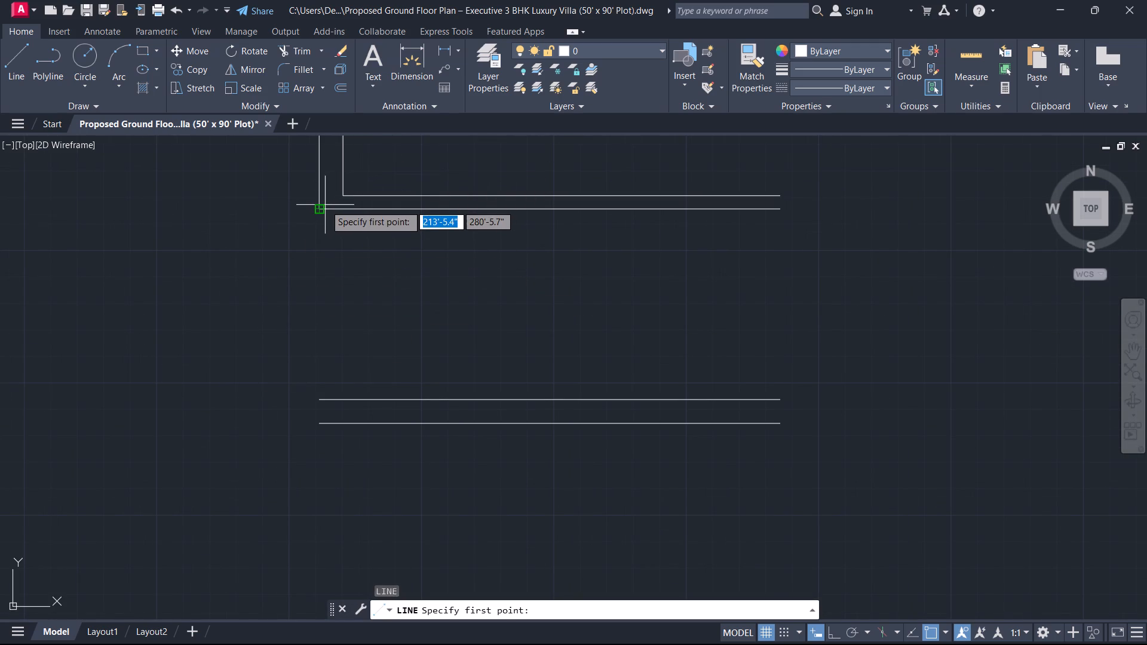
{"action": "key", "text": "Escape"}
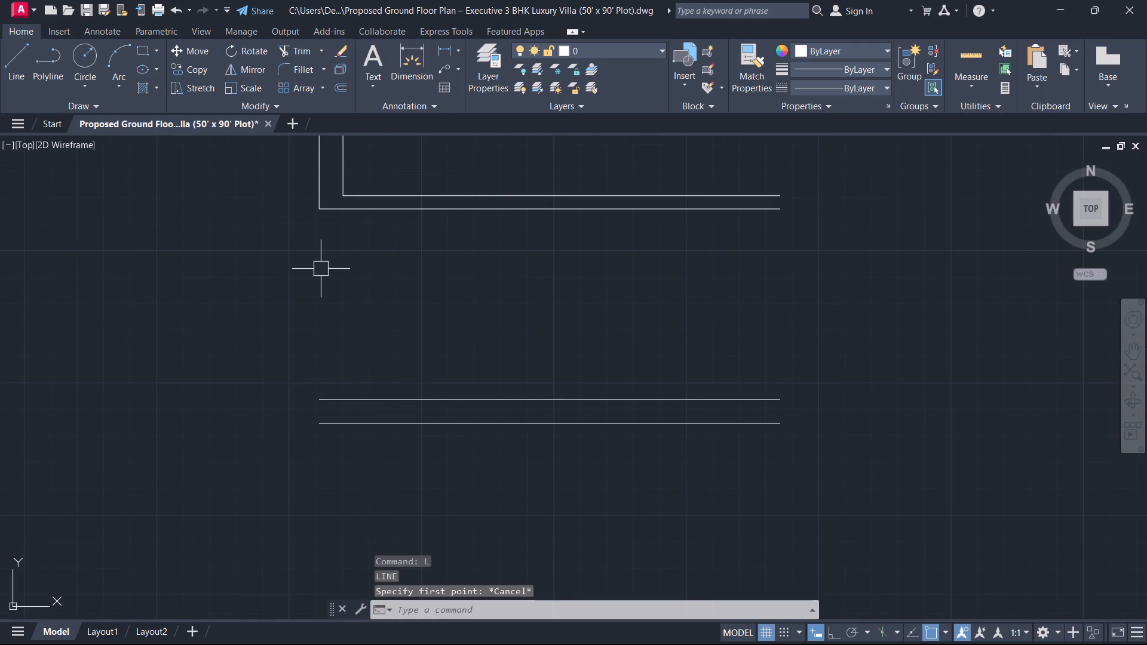
Fillet the inner and outer left wall lines with the two lowest horizontal lines to form square corners.
{"action": "type", "text": "f"}
{"action": "key", "text": "space"}
{"action": "left_click_drag", "start_coordinate": [348, 160], "coordinate": [340, 223]}
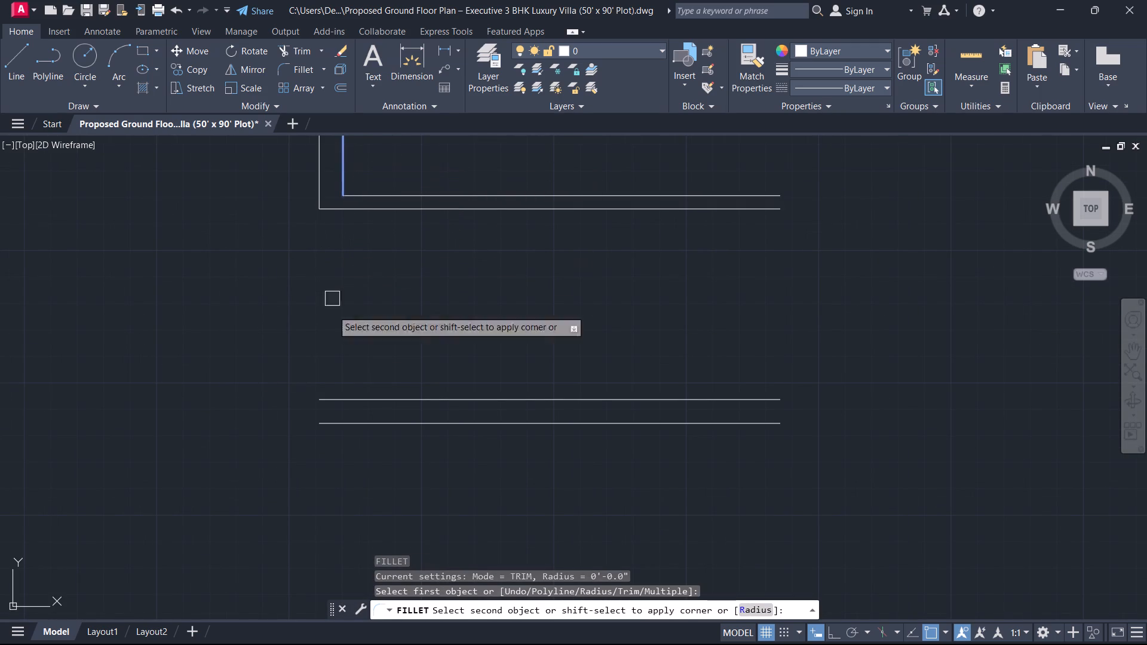
{"action": "left_click", "coordinate": [354, 394]}
{"action": "key", "text": "space"}
{"action": "left_click", "coordinate": [316, 174]}
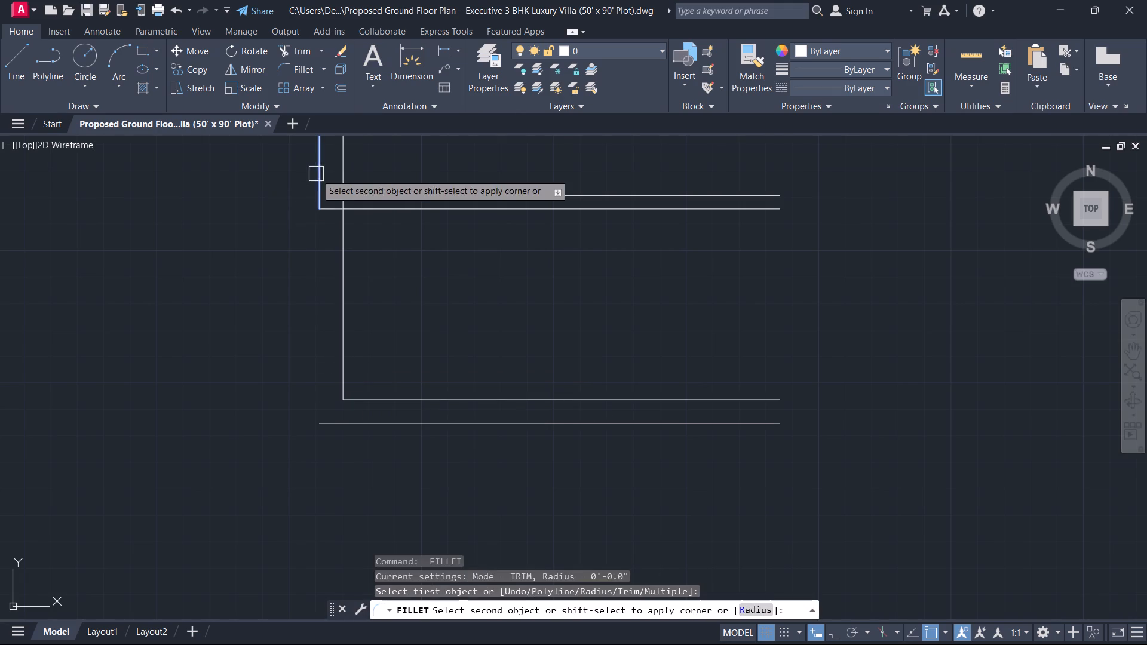
{"action": "left_click", "coordinate": [327, 425]}
{"action": "key", "text": "Escape"}
Trim the overlapping line segments where the thin horizontal partition above the new lower space meets the left outer wall.
{"action": "scroll", "coordinate": [363, 189], "scroll_direction": "up", "scroll_amount": 2}
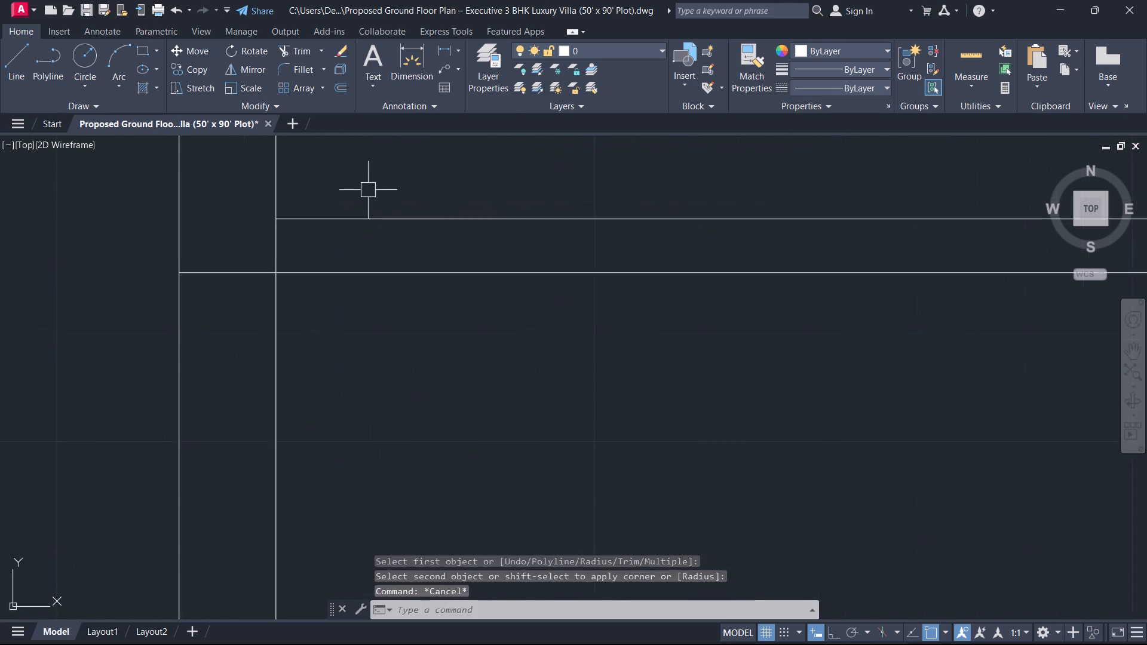
{"action": "middle_click_drag", "start_coordinate": [373, 196], "coordinate": [591, 216]}
{"action": "scroll", "coordinate": [368, 190], "scroll_direction": "up", "scroll_amount": 2}
{"action": "key", "text": "t"}
{"action": "key", "text": "r"}
{"action": "key", "text": "space"}
{"action": "scroll", "coordinate": [493, 265], "scroll_direction": "up", "scroll_amount": 2}
{"action": "left_click", "coordinate": [427, 299]}
{"action": "left_click", "coordinate": [262, 466]}
{"action": "key", "text": "Escape"}
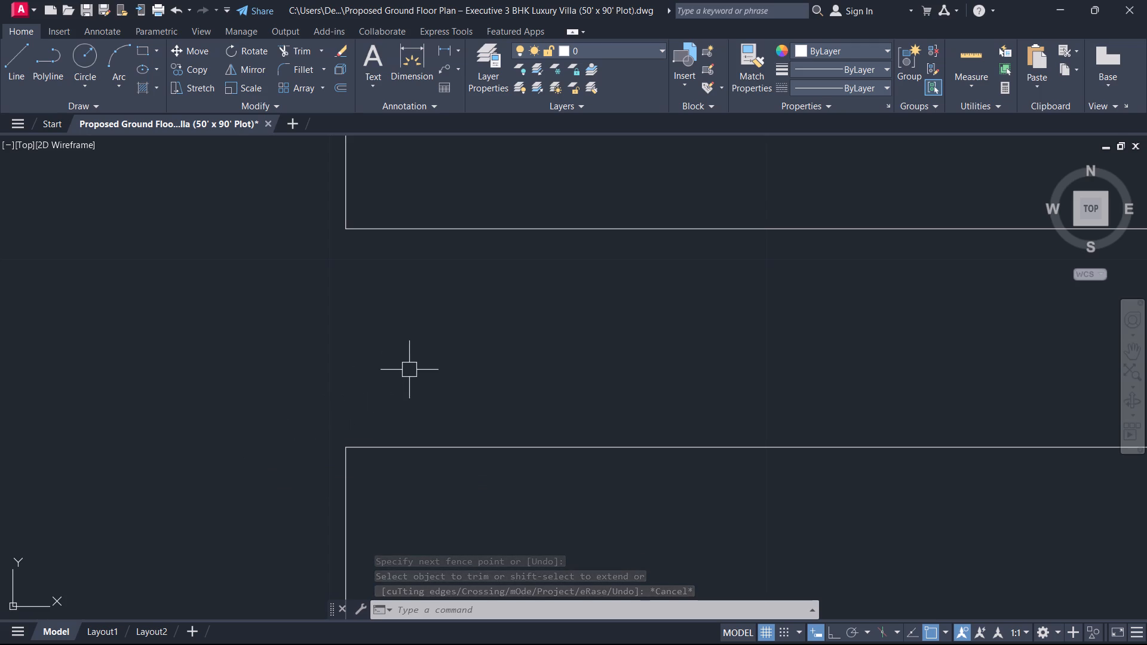
Examine the new lower room and the wall ends at the opening above the lower-left rooms.
{"action": "scroll", "coordinate": [410, 363], "scroll_direction": "down", "scroll_amount": 4}
{"action": "middle_click_drag", "start_coordinate": [382, 300], "coordinate": [343, 244]}
{"action": "scroll", "coordinate": [374, 313], "scroll_direction": "down", "scroll_amount": 2}
{"action": "scroll", "coordinate": [375, 315], "scroll_direction": "up", "scroll_amount": 1}
{"action": "scroll", "coordinate": [375, 320], "scroll_direction": "down", "scroll_amount": 1}
{"action": "middle_click_drag", "start_coordinate": [374, 328], "coordinate": [317, 259]}
{"action": "scroll", "coordinate": [348, 297], "scroll_direction": "down", "scroll_amount": 1}
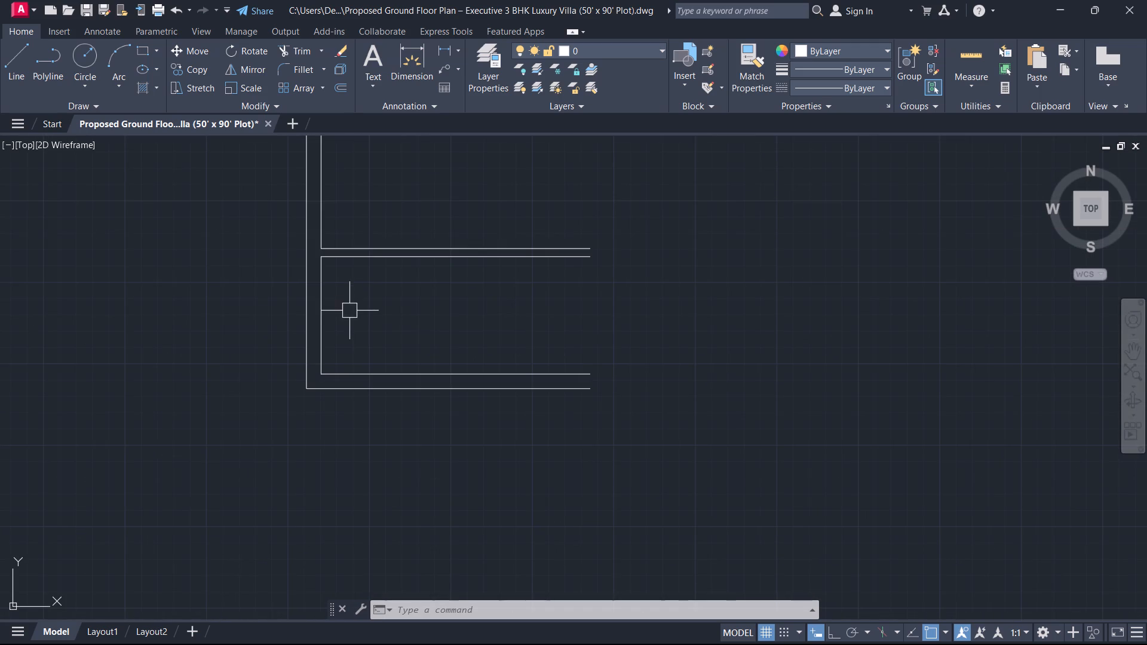
{"action": "middle_click_drag", "start_coordinate": [349, 312], "coordinate": [343, 308]}
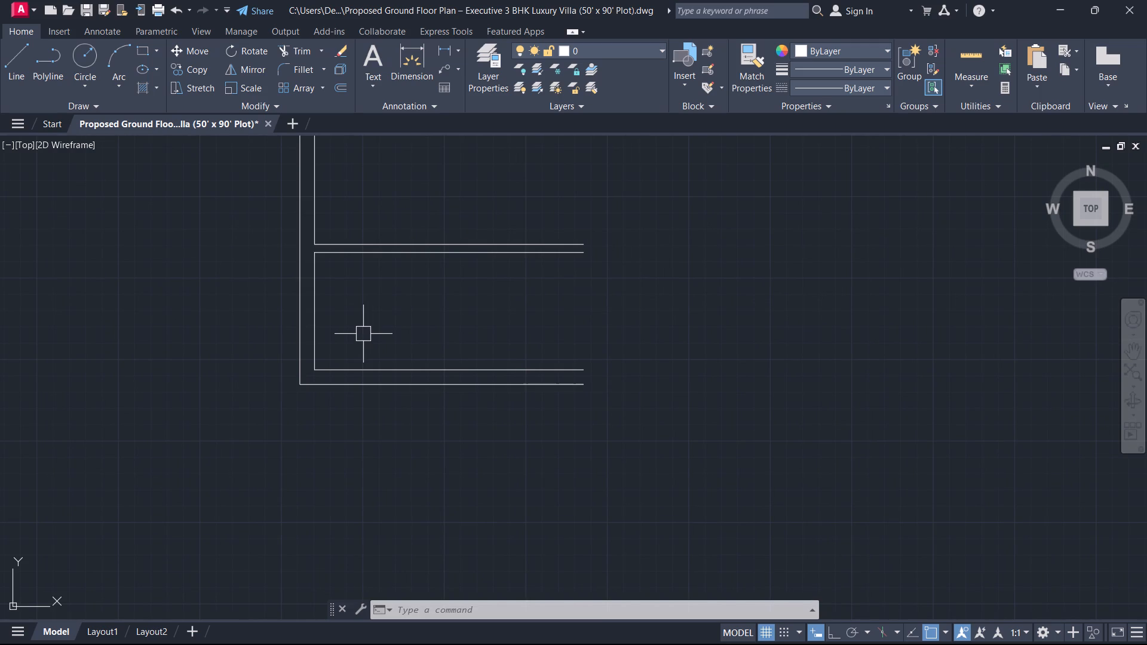
{"action": "scroll", "coordinate": [363, 334], "scroll_direction": "down", "scroll_amount": 3}
{"action": "middle_click_drag", "start_coordinate": [413, 315], "coordinate": [339, 392]}
{"action": "scroll", "coordinate": [339, 392], "scroll_direction": "up", "scroll_amount": 1}
{"action": "scroll", "coordinate": [371, 290], "scroll_direction": "up", "scroll_amount": 1}
{"action": "middle_click", "coordinate": [371, 290]}
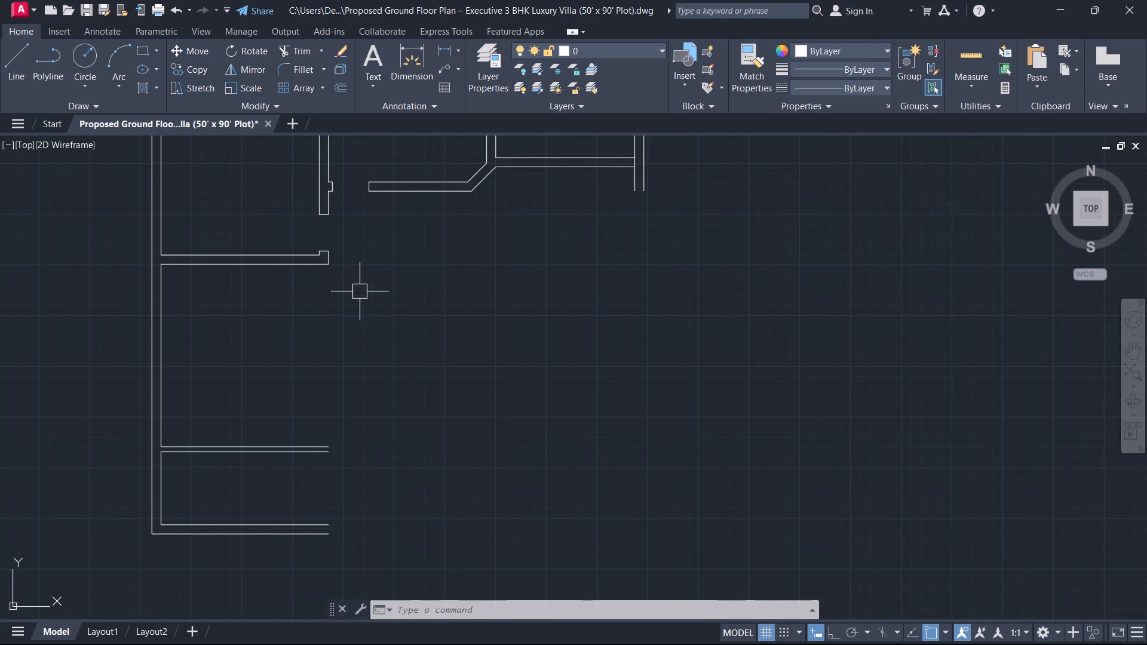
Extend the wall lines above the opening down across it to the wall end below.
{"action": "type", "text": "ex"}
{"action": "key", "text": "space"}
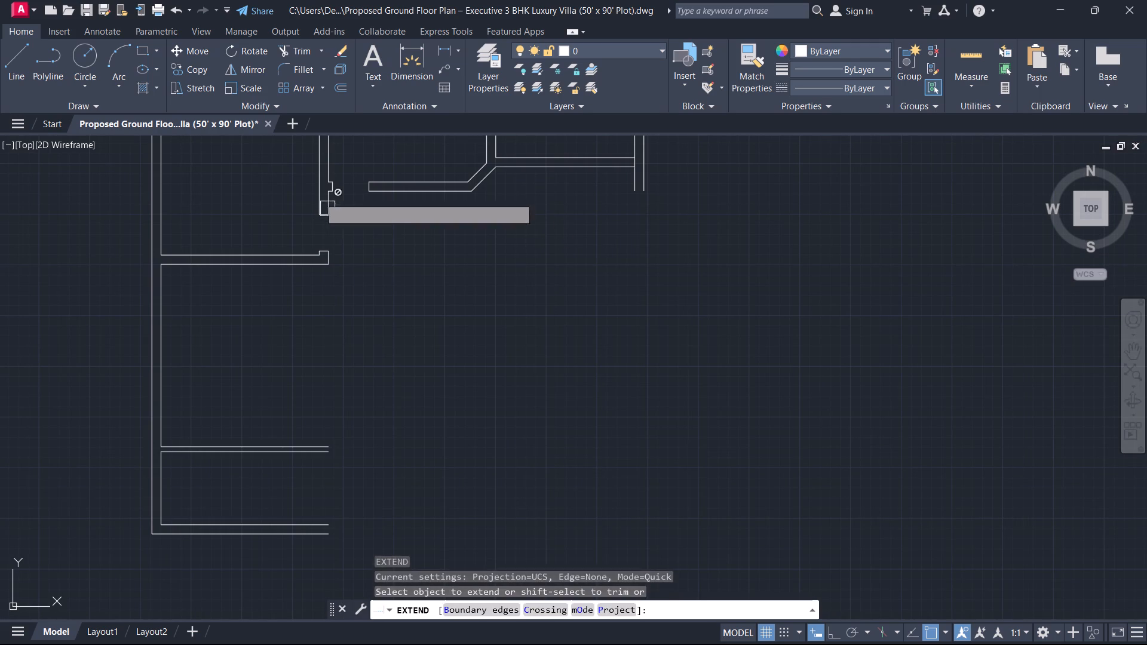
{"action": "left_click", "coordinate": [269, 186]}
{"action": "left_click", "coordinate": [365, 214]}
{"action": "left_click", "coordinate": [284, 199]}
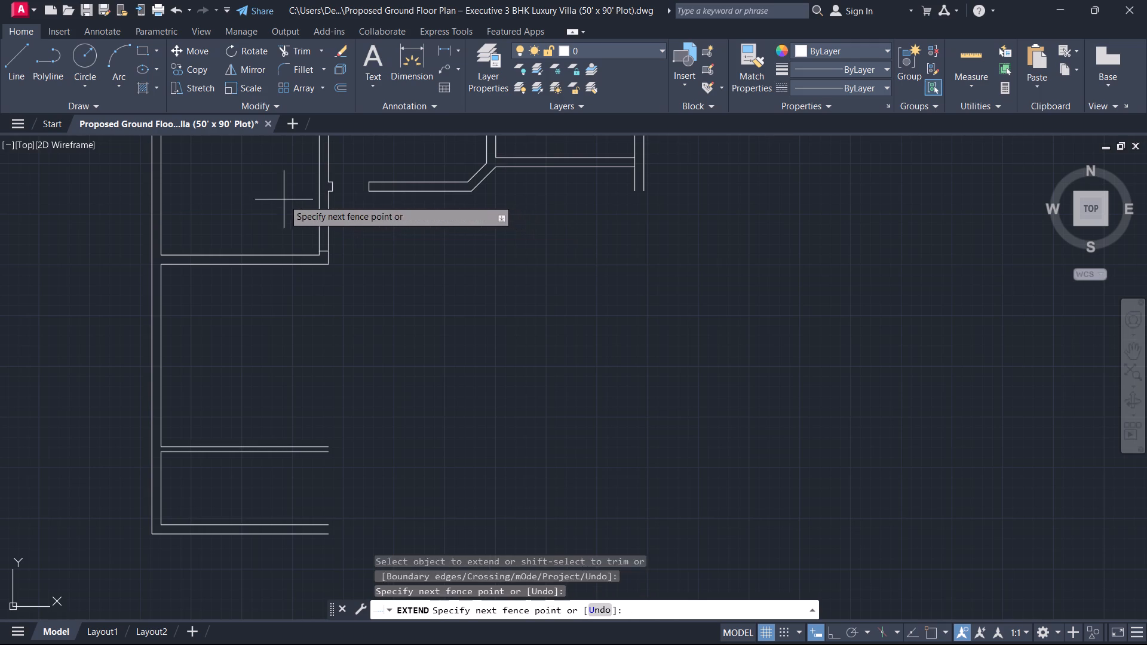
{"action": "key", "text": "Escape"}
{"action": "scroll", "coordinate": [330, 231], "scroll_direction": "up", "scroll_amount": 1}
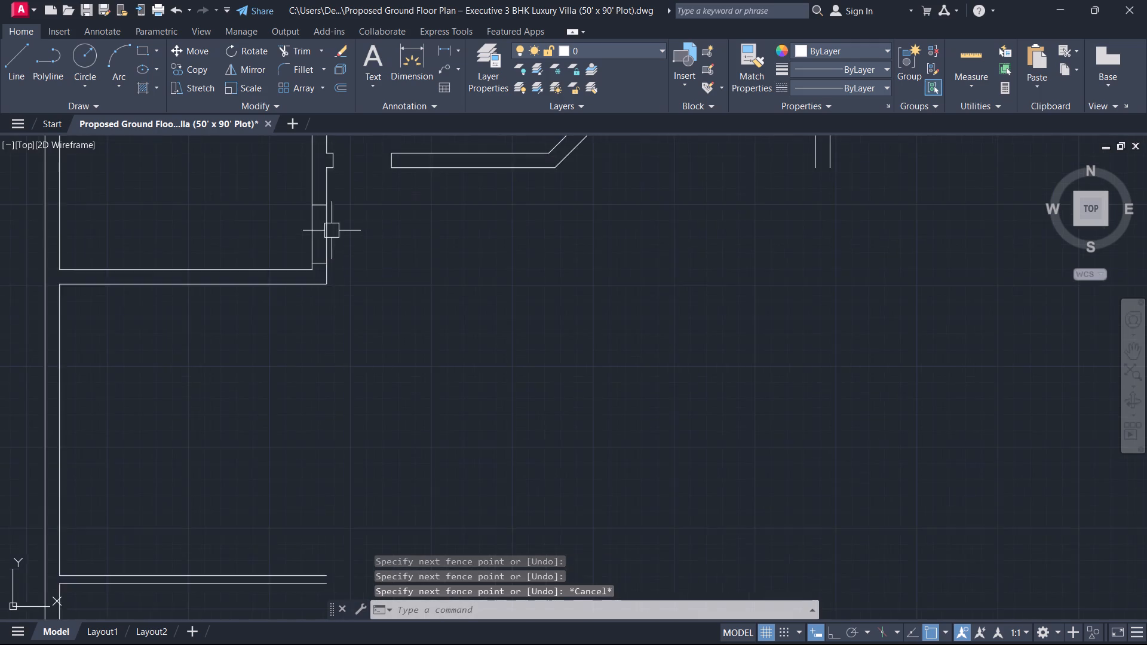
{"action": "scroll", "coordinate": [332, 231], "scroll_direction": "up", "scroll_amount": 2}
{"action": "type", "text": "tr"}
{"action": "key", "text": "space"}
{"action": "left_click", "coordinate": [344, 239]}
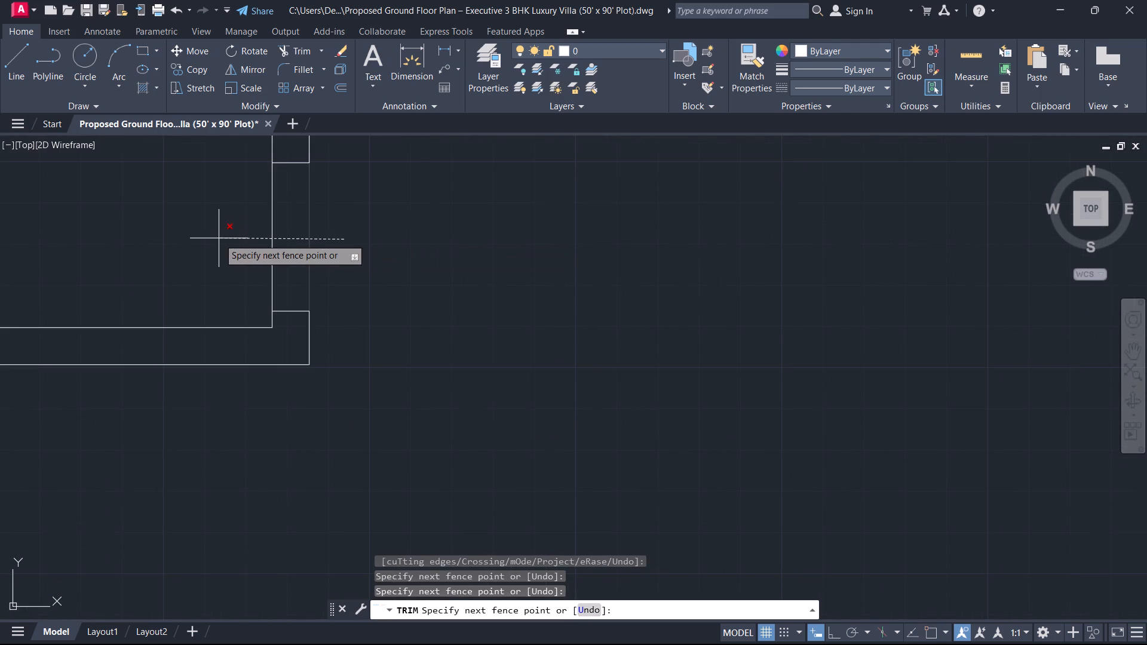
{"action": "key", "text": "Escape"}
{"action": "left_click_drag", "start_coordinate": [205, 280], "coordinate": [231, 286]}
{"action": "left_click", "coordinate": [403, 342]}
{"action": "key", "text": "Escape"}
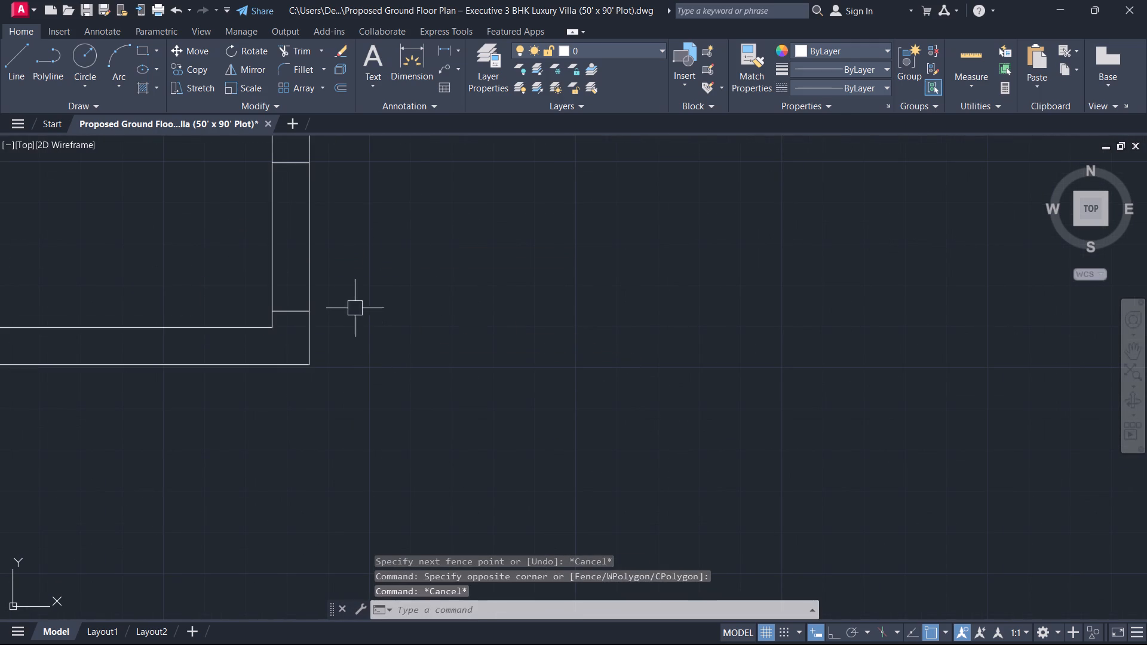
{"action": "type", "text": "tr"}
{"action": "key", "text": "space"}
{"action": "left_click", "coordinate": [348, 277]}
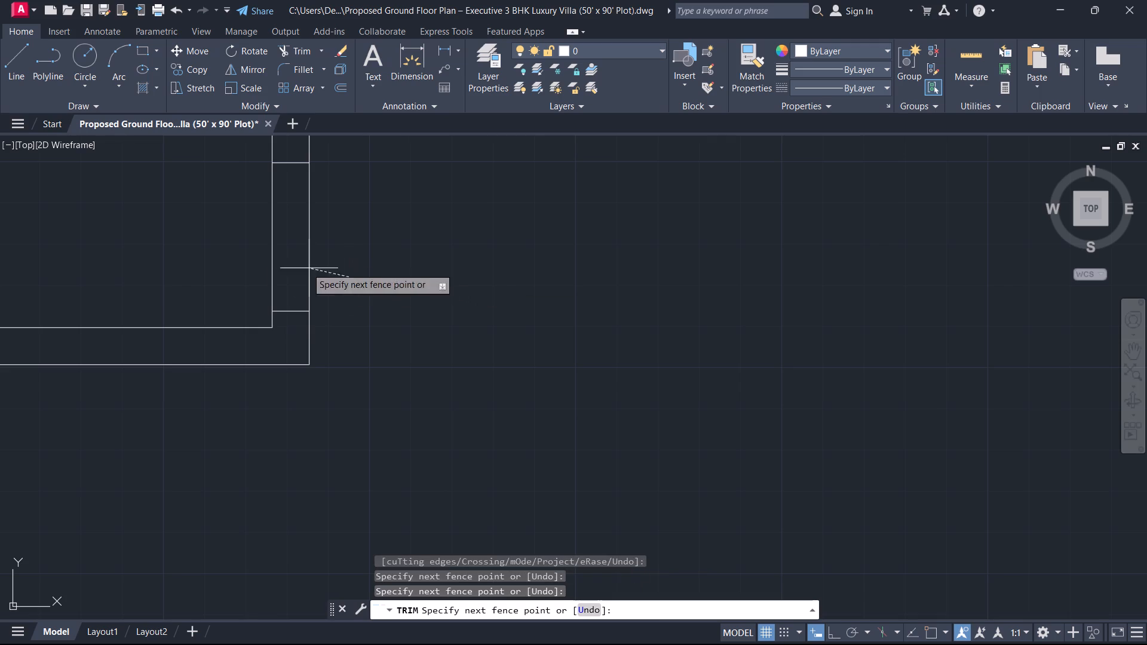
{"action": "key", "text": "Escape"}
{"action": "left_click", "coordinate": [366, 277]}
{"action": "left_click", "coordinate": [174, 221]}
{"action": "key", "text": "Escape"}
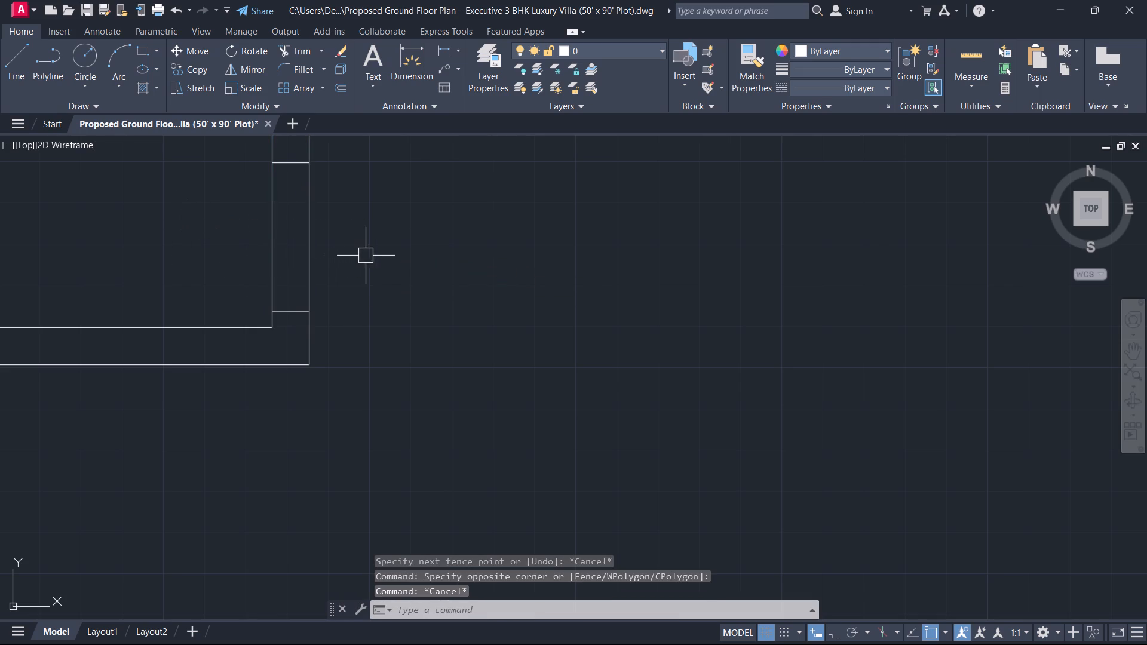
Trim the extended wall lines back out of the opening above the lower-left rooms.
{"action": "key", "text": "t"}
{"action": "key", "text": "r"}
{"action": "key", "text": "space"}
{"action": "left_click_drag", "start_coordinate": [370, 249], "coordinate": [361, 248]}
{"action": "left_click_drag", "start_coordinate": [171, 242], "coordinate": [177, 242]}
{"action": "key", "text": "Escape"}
Extend the two vertical lines of the wall end below the opening down to the upper line of the next partition.
{"action": "scroll", "coordinate": [249, 241], "scroll_direction": "down", "scroll_amount": 4}
{"action": "middle_click", "coordinate": [249, 241]}
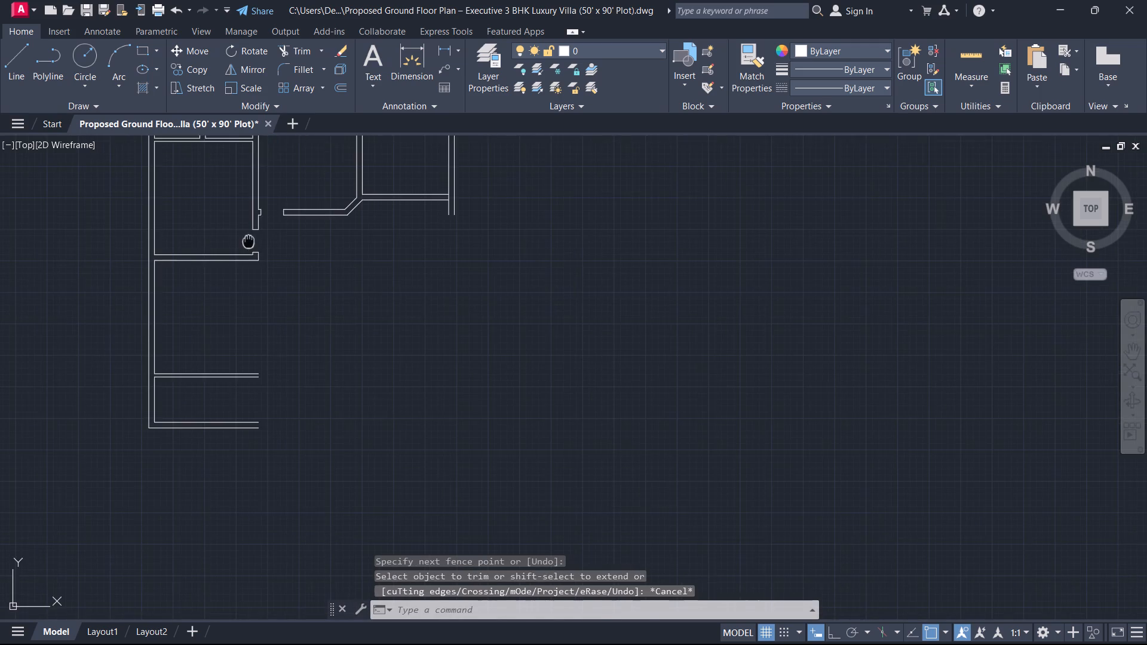
{"action": "scroll", "coordinate": [250, 241], "scroll_direction": "up", "scroll_amount": 1}
{"action": "scroll", "coordinate": [219, 292], "scroll_direction": "up", "scroll_amount": 2}
{"action": "scroll", "coordinate": [281, 245], "scroll_direction": "up", "scroll_amount": 3}
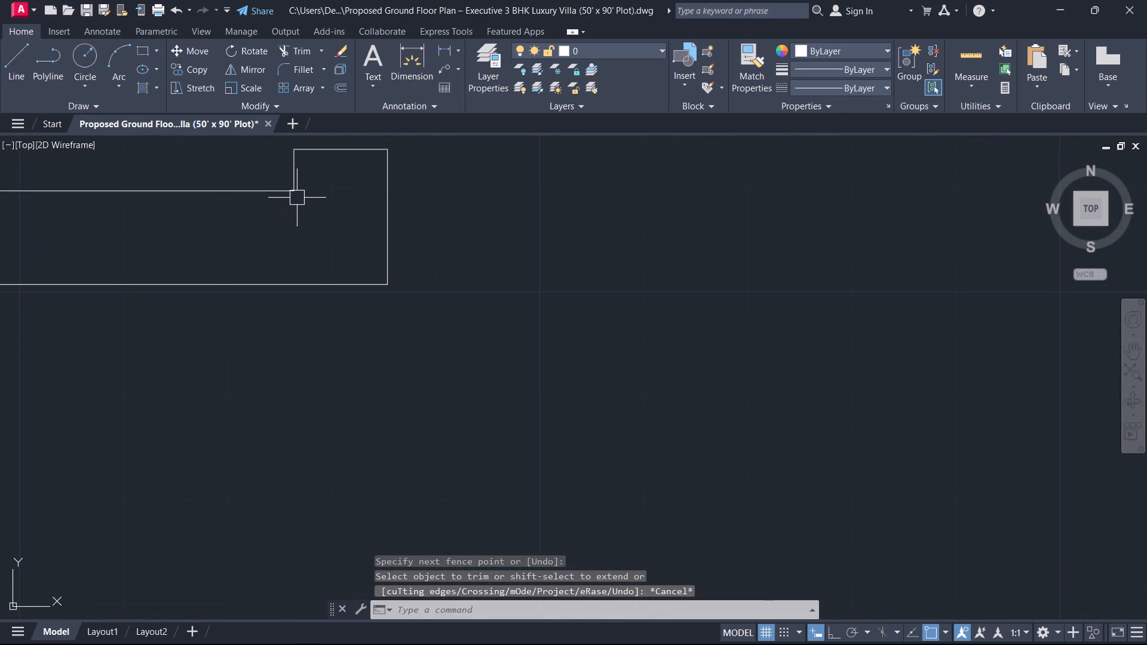
{"action": "type", "text": "ex"}
{"action": "key", "text": "space"}
{"action": "left_click", "coordinate": [270, 173]}
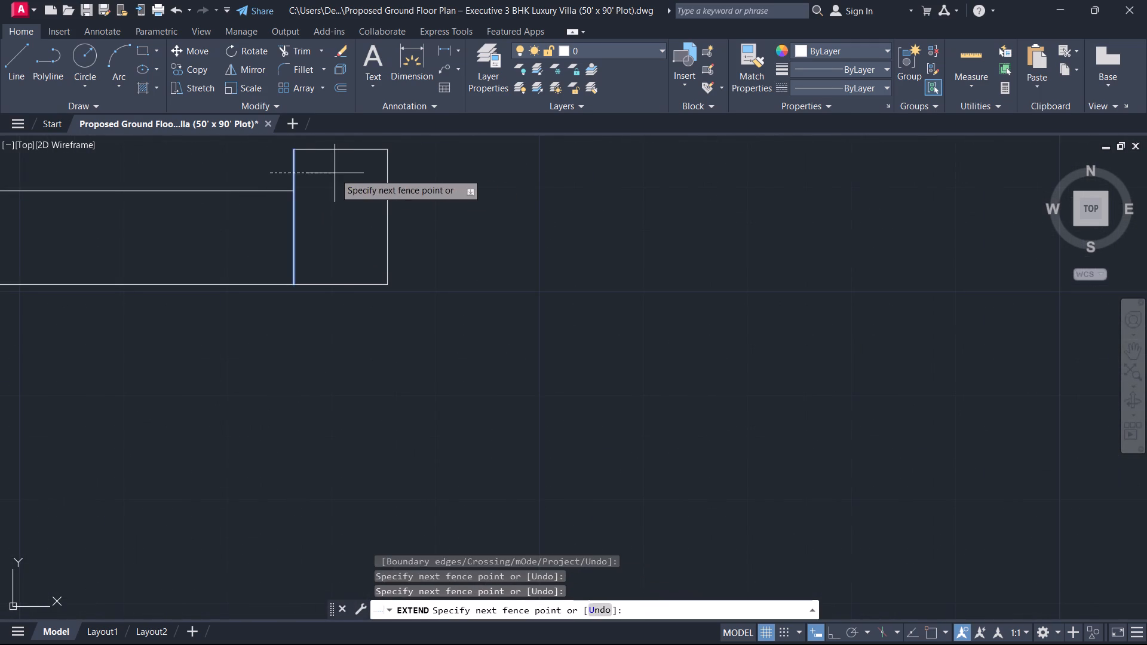
{"action": "left_click", "coordinate": [335, 173]}
{"action": "scroll", "coordinate": [286, 241], "scroll_direction": "down", "scroll_amount": 3}
{"action": "left_click", "coordinate": [258, 239]}
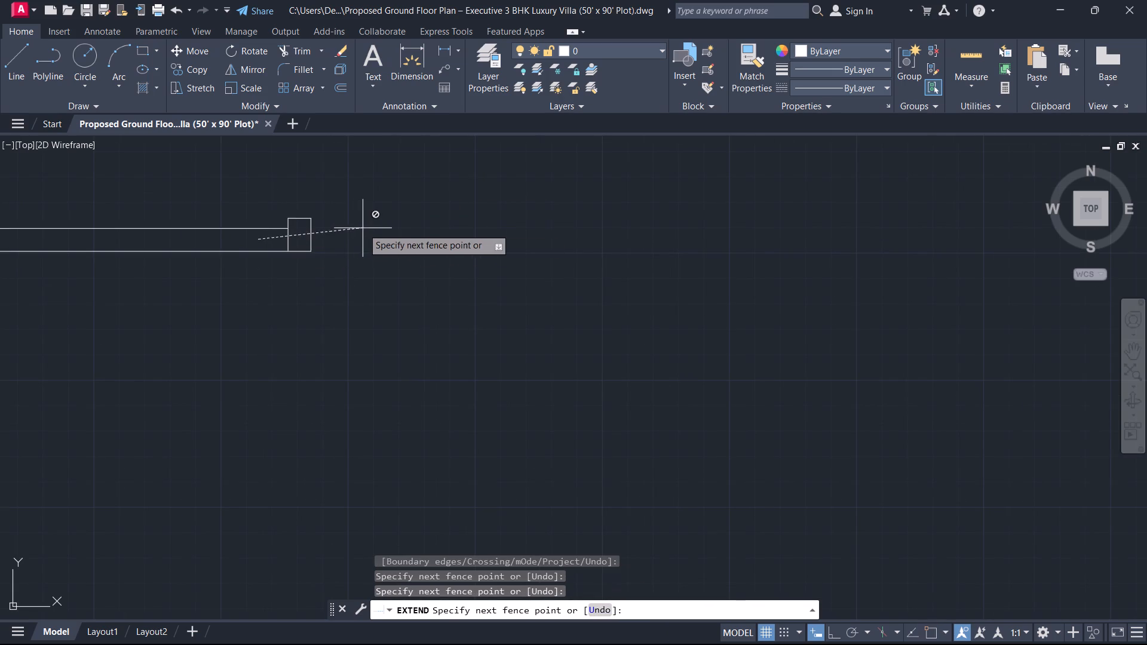
{"action": "scroll", "coordinate": [367, 238], "scroll_direction": "down", "scroll_amount": 1}
{"action": "middle_click", "coordinate": [367, 238]}
{"action": "left_click", "coordinate": [366, 239]}
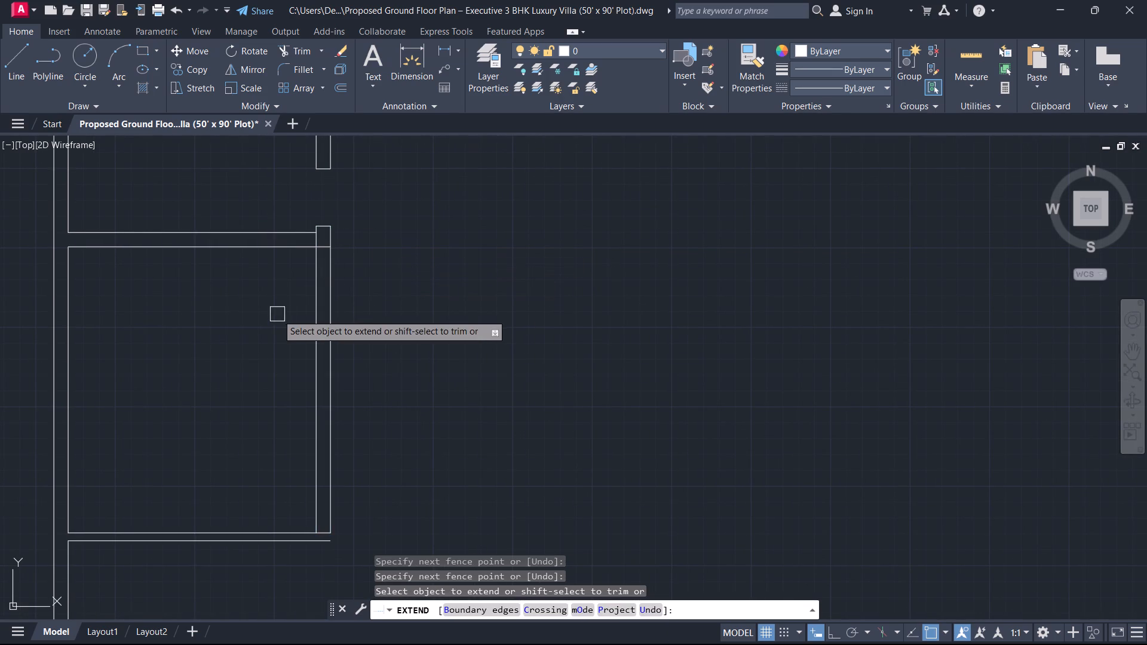
Continue extending both right wall lines down past the thin partition to the bottom outer wall of the lowest room.
{"action": "left_click", "coordinate": [277, 314]}
{"action": "scroll", "coordinate": [501, 370], "scroll_direction": "down", "scroll_amount": 2}
{"action": "middle_click_drag", "start_coordinate": [482, 352], "coordinate": [470, 254]}
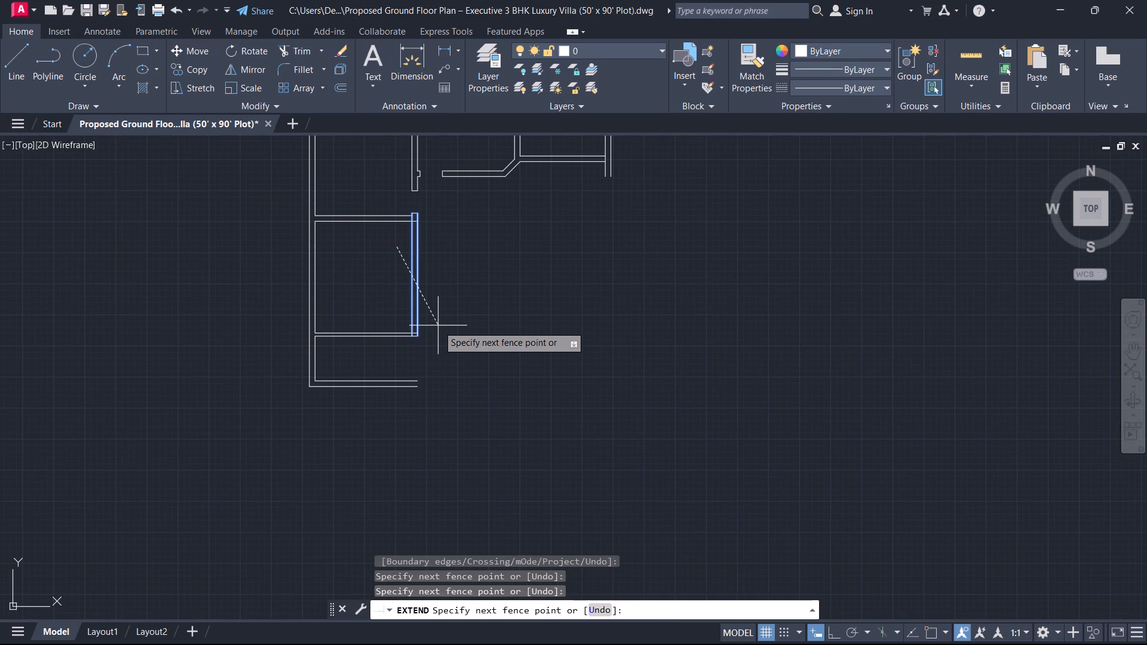
{"action": "left_click", "coordinate": [440, 326]}
{"action": "left_click", "coordinate": [364, 297]}
{"action": "left_click", "coordinate": [535, 358]}
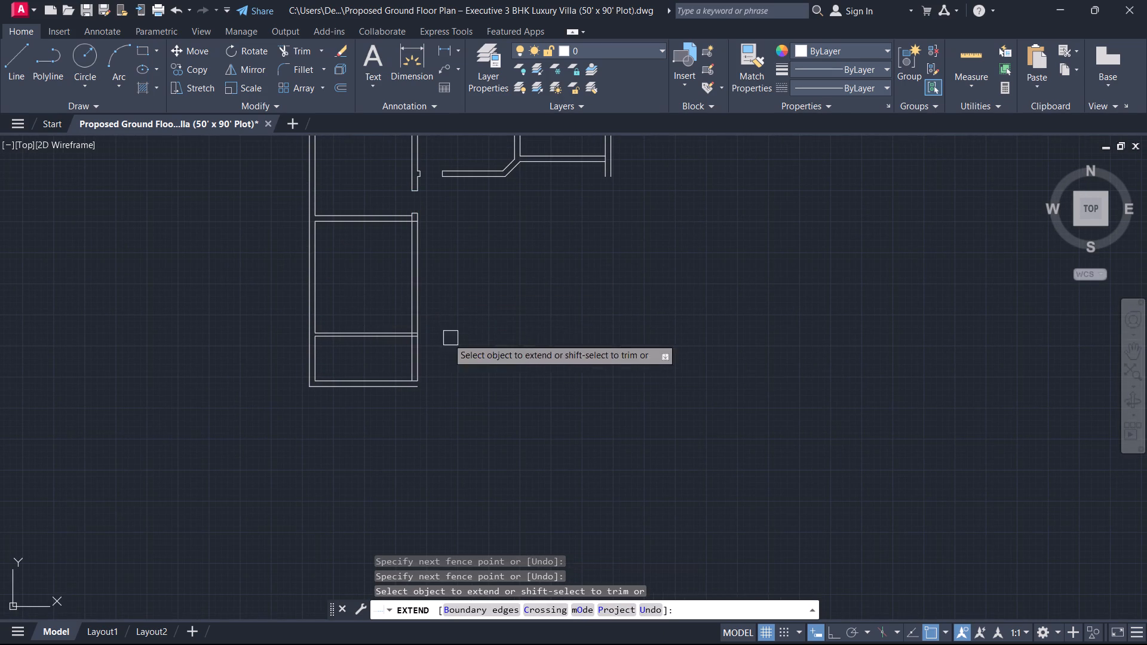
{"action": "left_click", "coordinate": [350, 275]}
{"action": "left_click", "coordinate": [587, 389]}
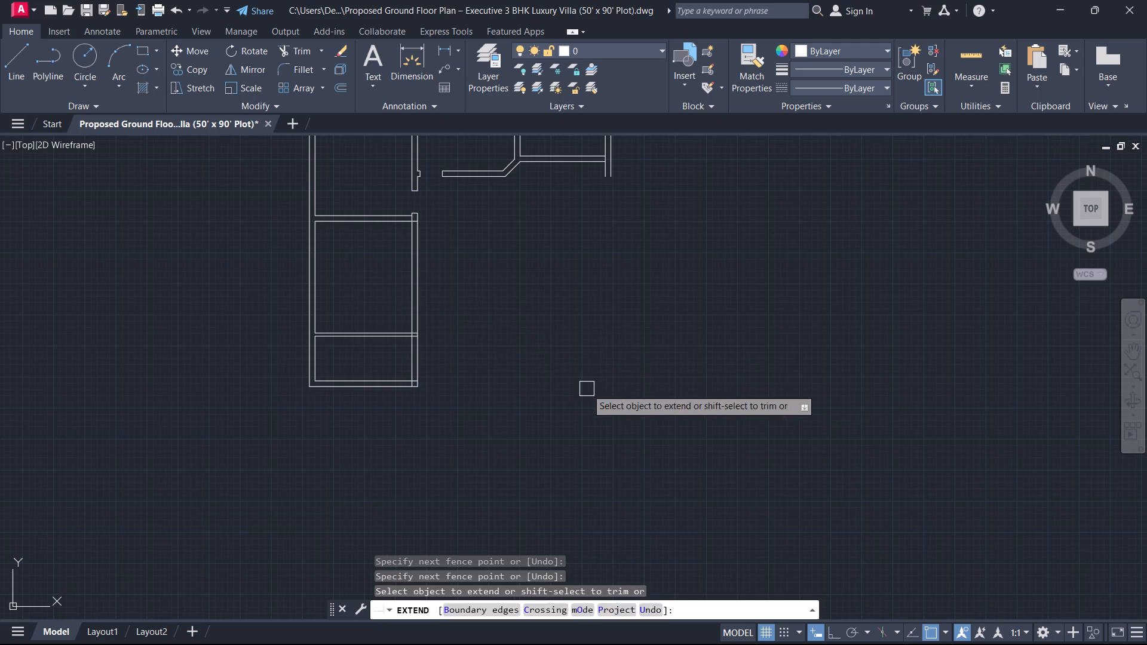
{"action": "key", "text": "Escape"}
Offset the inner left wall line of the lowest room 8' to the right.
{"action": "scroll", "coordinate": [378, 394], "scroll_direction": "up", "scroll_amount": 1}
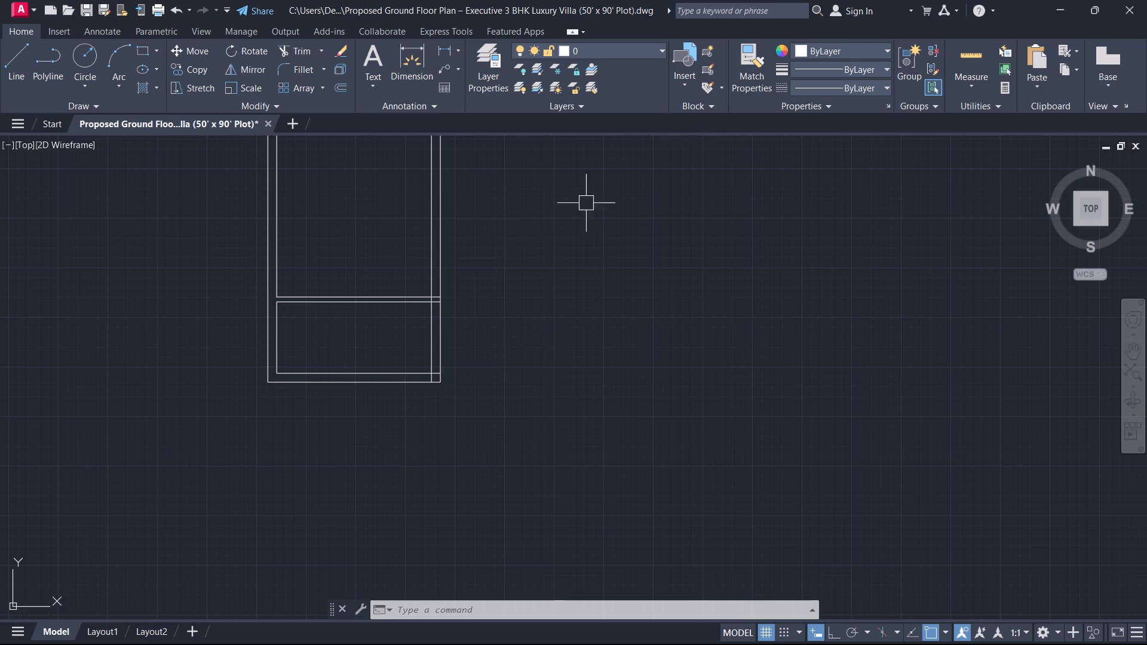
{"action": "middle_click_drag", "start_coordinate": [402, 328], "coordinate": [470, 328]}
{"action": "scroll", "coordinate": [404, 329], "scroll_direction": "up", "scroll_amount": 1}
{"action": "scroll", "coordinate": [438, 333], "scroll_direction": "down", "scroll_amount": 2}
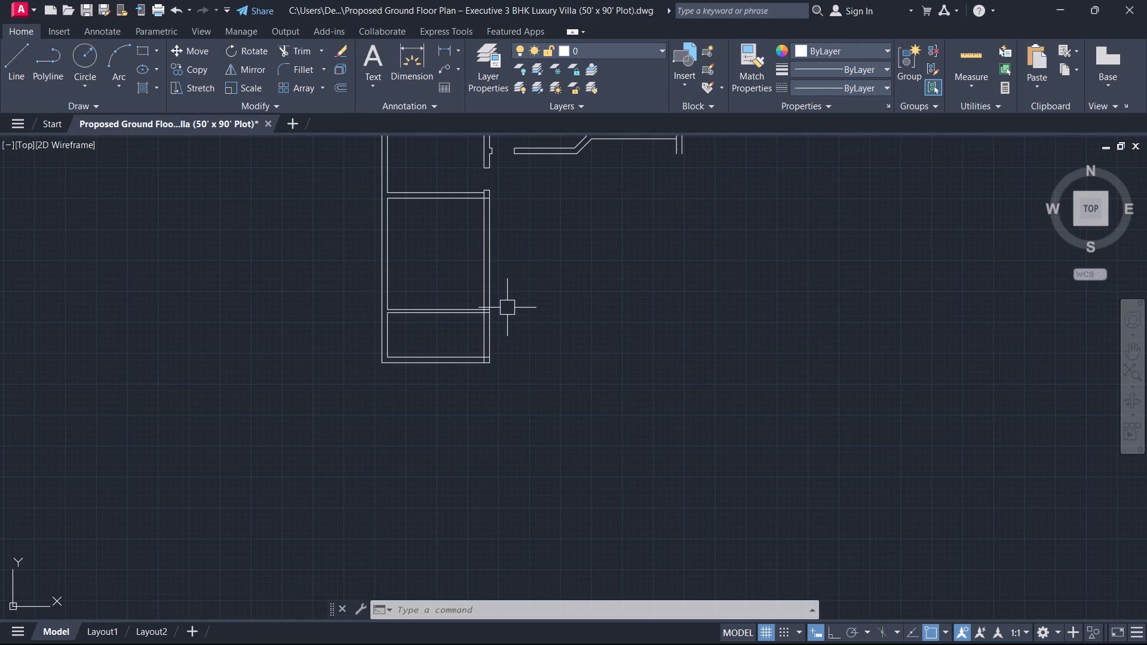
{"action": "middle_click_drag", "start_coordinate": [431, 336], "coordinate": [473, 302]}
{"action": "scroll", "coordinate": [473, 302], "scroll_direction": "down", "scroll_amount": 1}
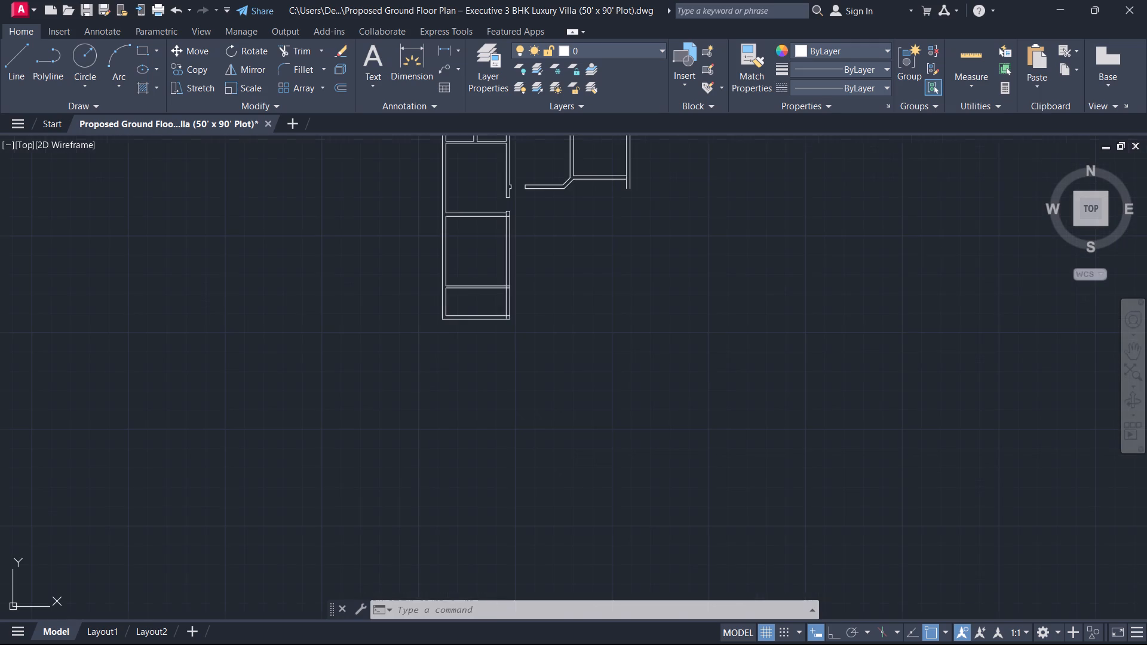
{"action": "scroll", "coordinate": [466, 306], "scroll_direction": "up", "scroll_amount": 2}
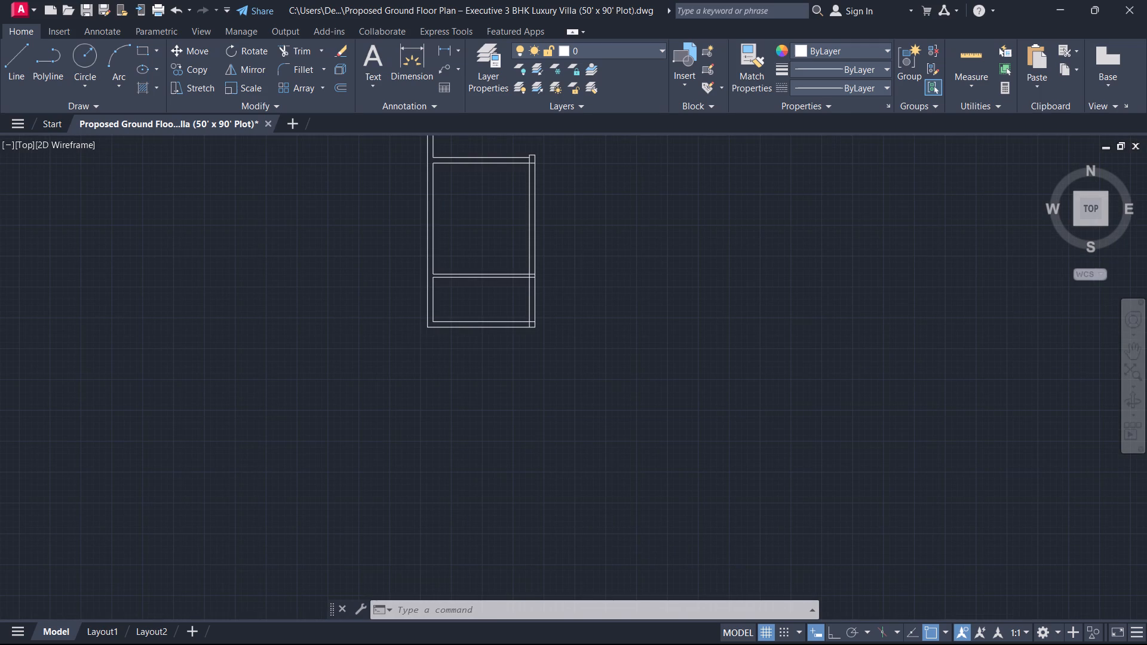
{"action": "type", "text": "o"}
{"action": "key", "text": "space"}
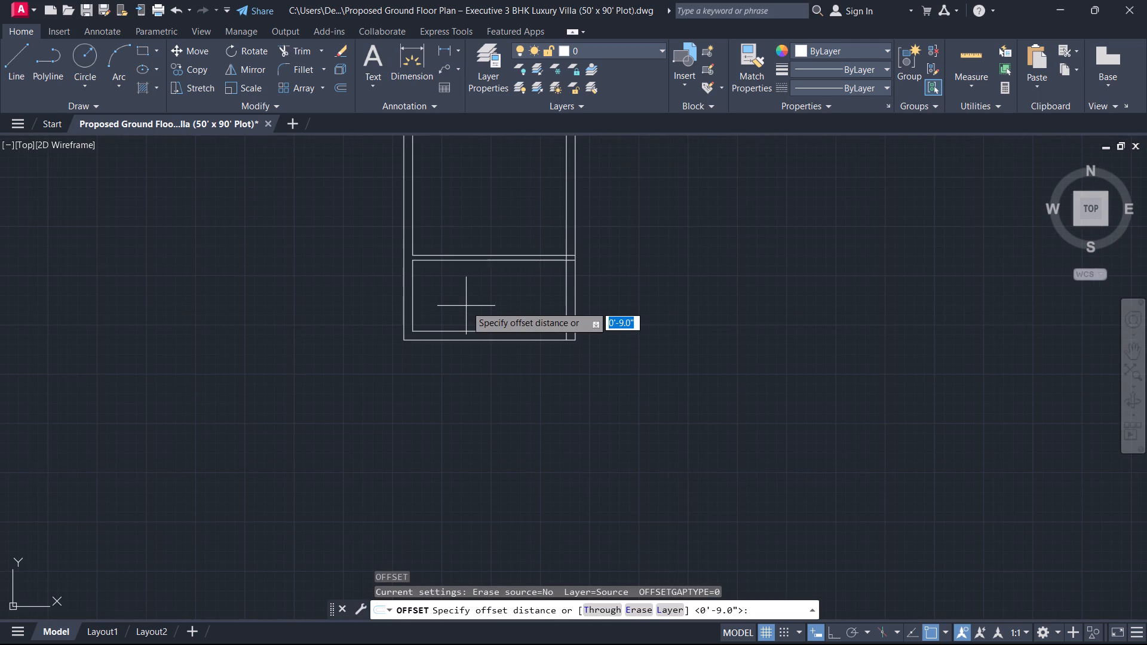
{"action": "type", "text": "8'"}
{"action": "key", "text": "Return"}
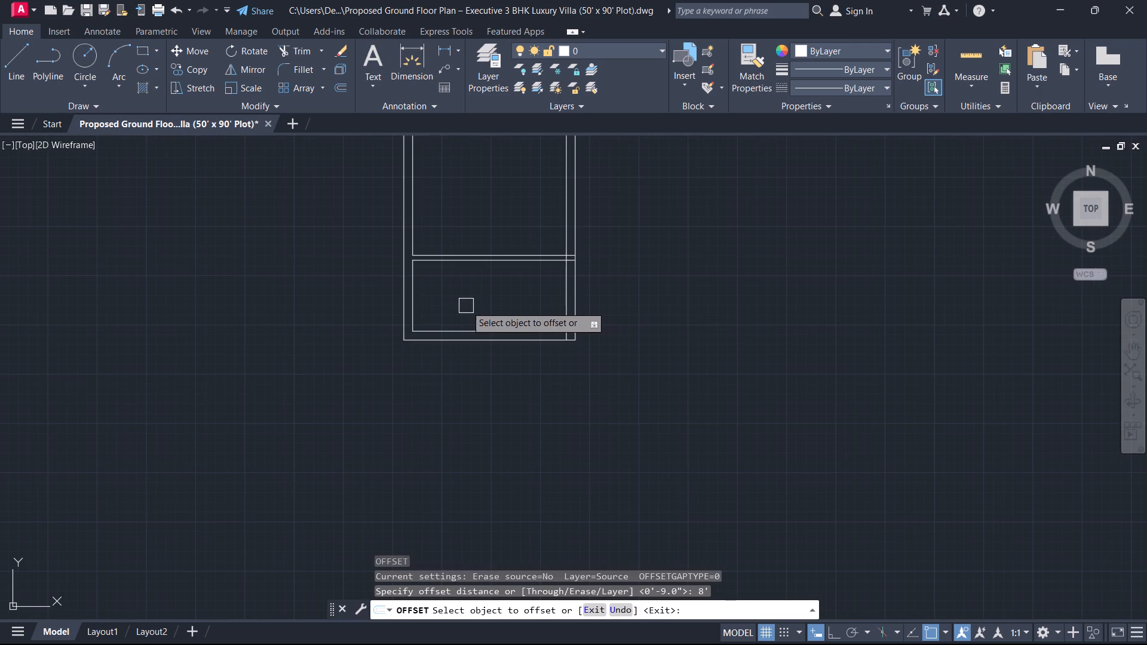
{"action": "scroll", "coordinate": [338, 234], "scroll_direction": "up", "scroll_amount": 1}
{"action": "left_click", "coordinate": [457, 335]}
{"action": "left_click", "coordinate": [501, 325]}
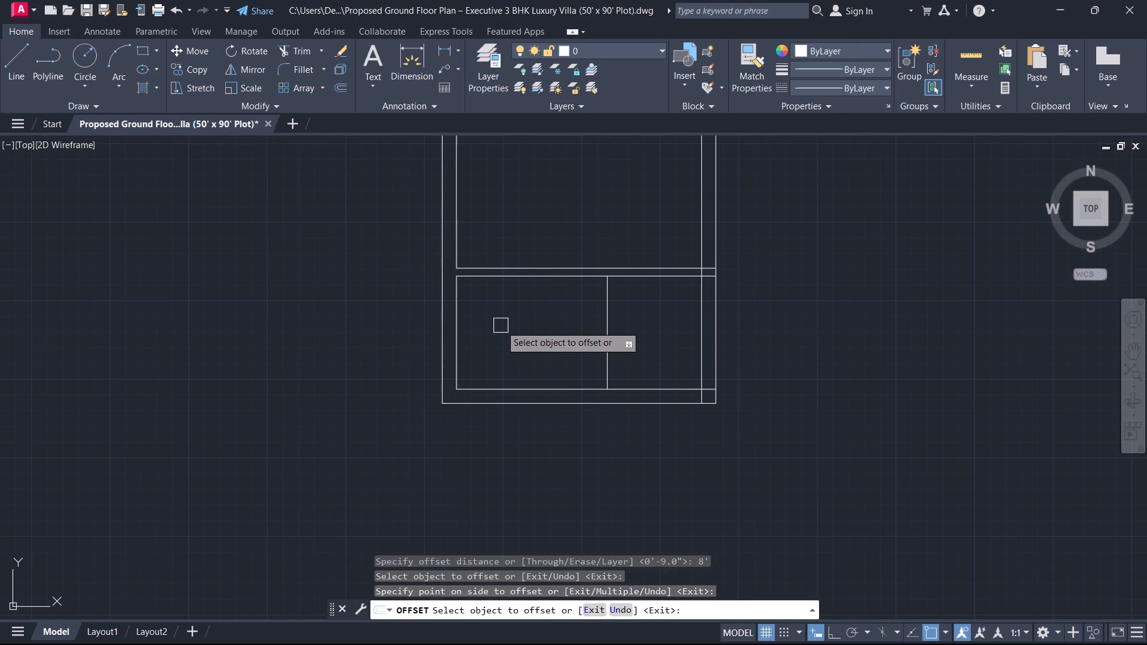
{"action": "key", "text": "Escape"}
Offset the new vertical partition line 5" to the right to form the partition's second face.
{"action": "type", "text": "o"}
{"action": "key", "text": "space"}
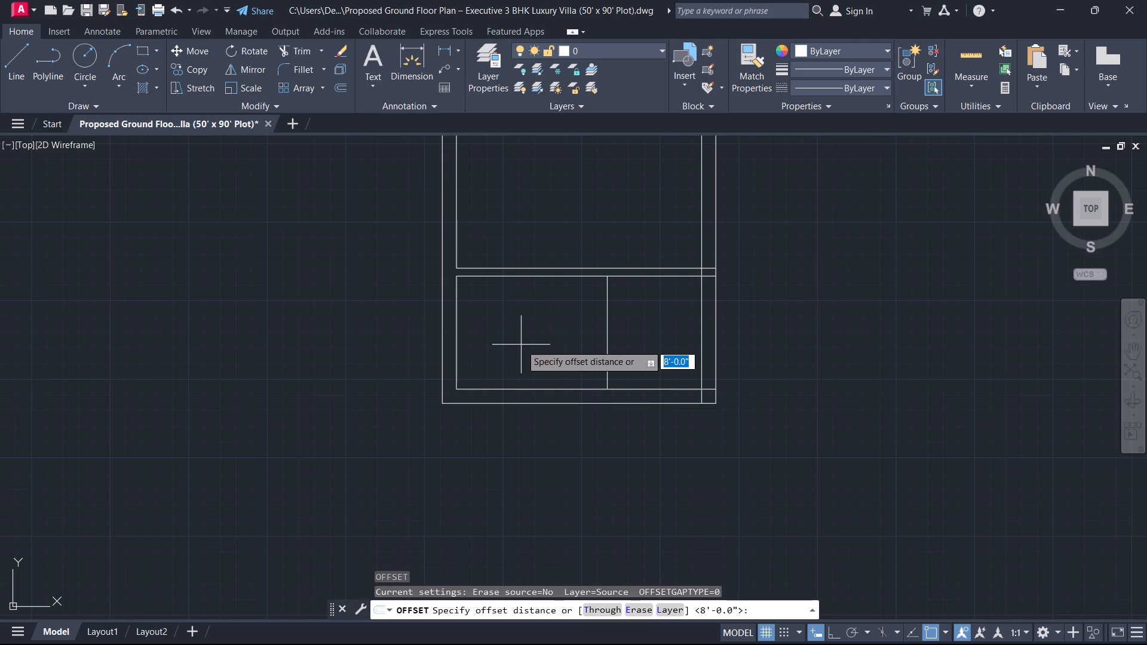
{"action": "key", "text": "5"}
{"action": "key", "text": "Return"}
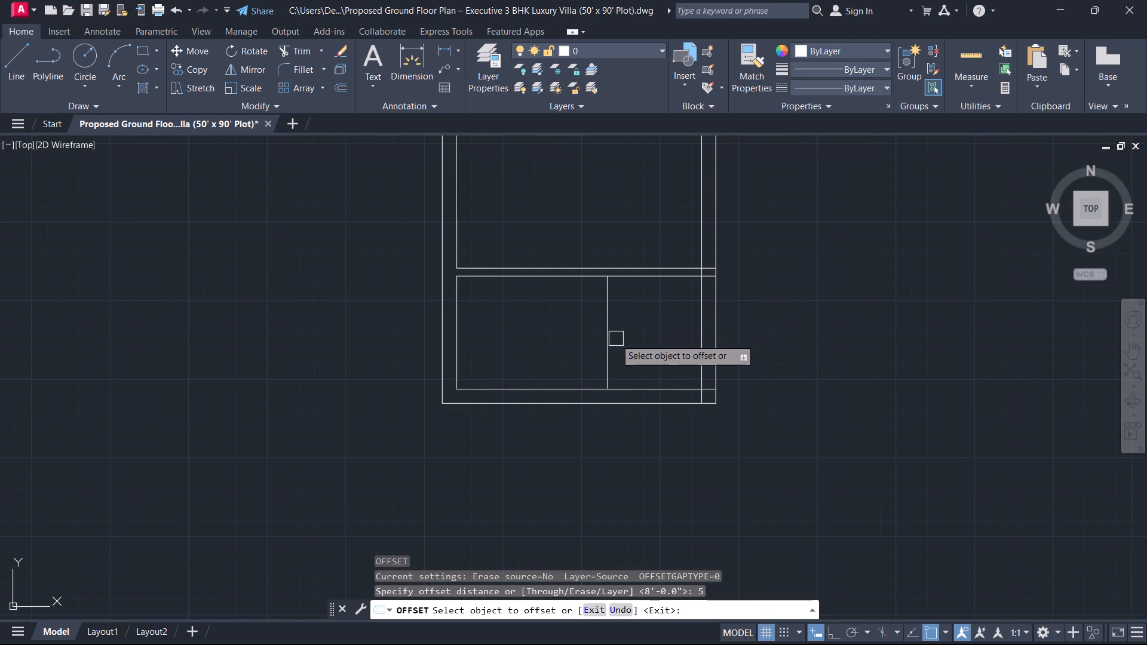
{"action": "left_click_drag", "start_coordinate": [615, 339], "coordinate": [624, 339]}
{"action": "left_click", "coordinate": [654, 334]}
{"action": "key", "text": "Escape"}
Extend the new partition's second face up to the upper partition line and down to the bottom outer wall line.
{"action": "key", "text": "e"}
{"action": "type", "text": "x"}
{"action": "key", "text": "space"}
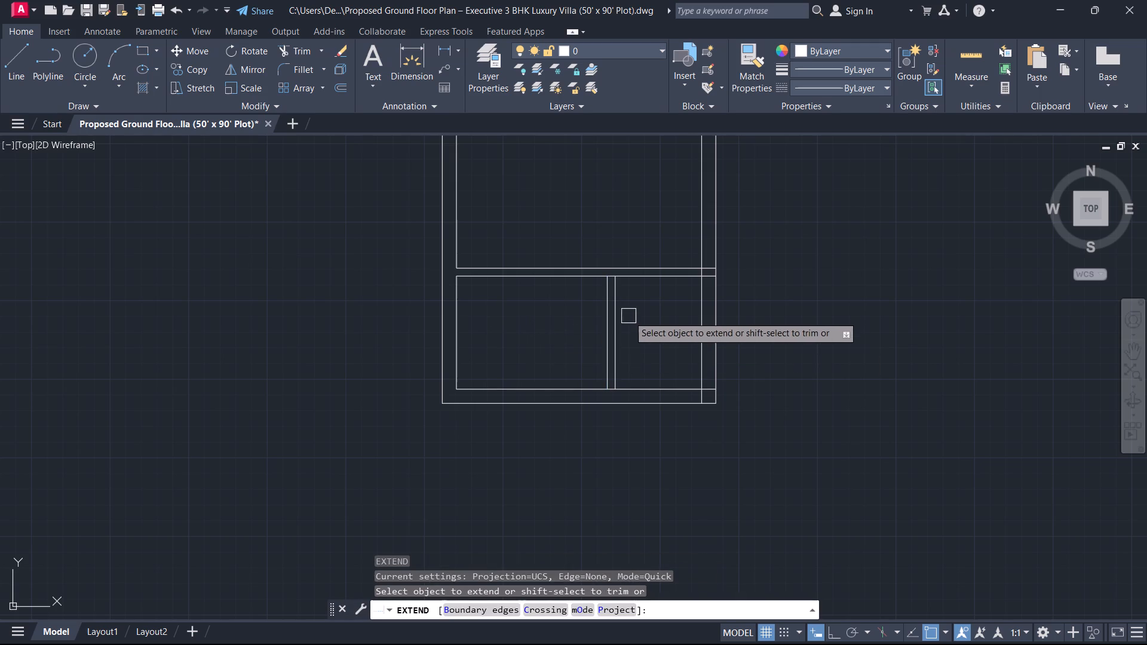
{"action": "left_click", "coordinate": [622, 308]}
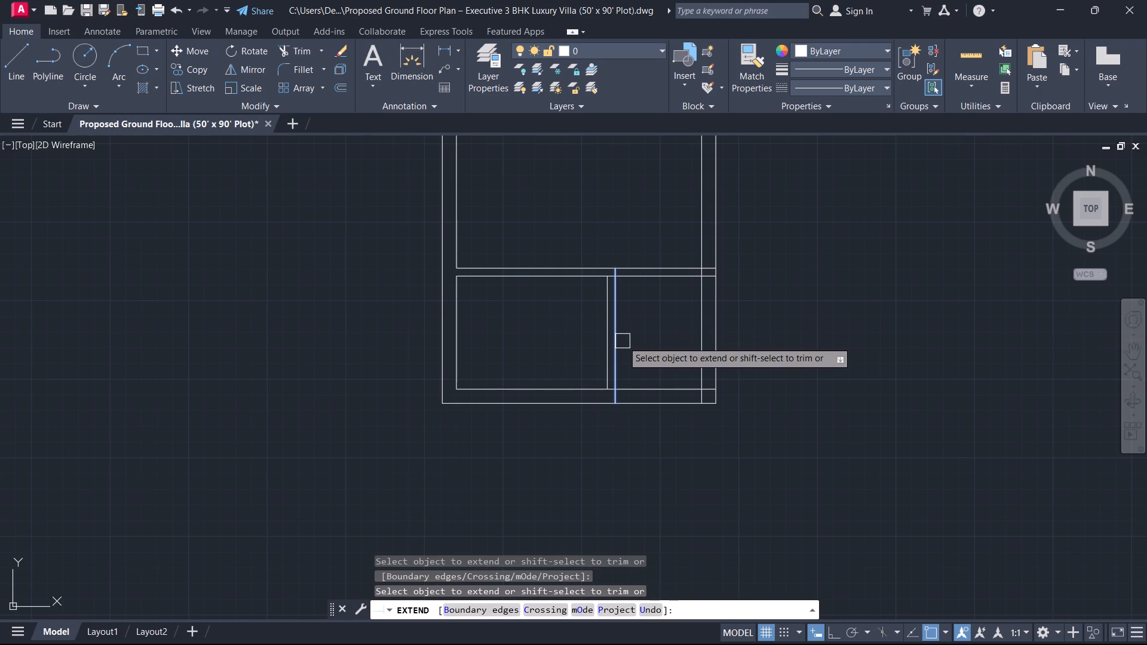
{"action": "left_click", "coordinate": [622, 341]}
{"action": "key", "text": "Escape"}
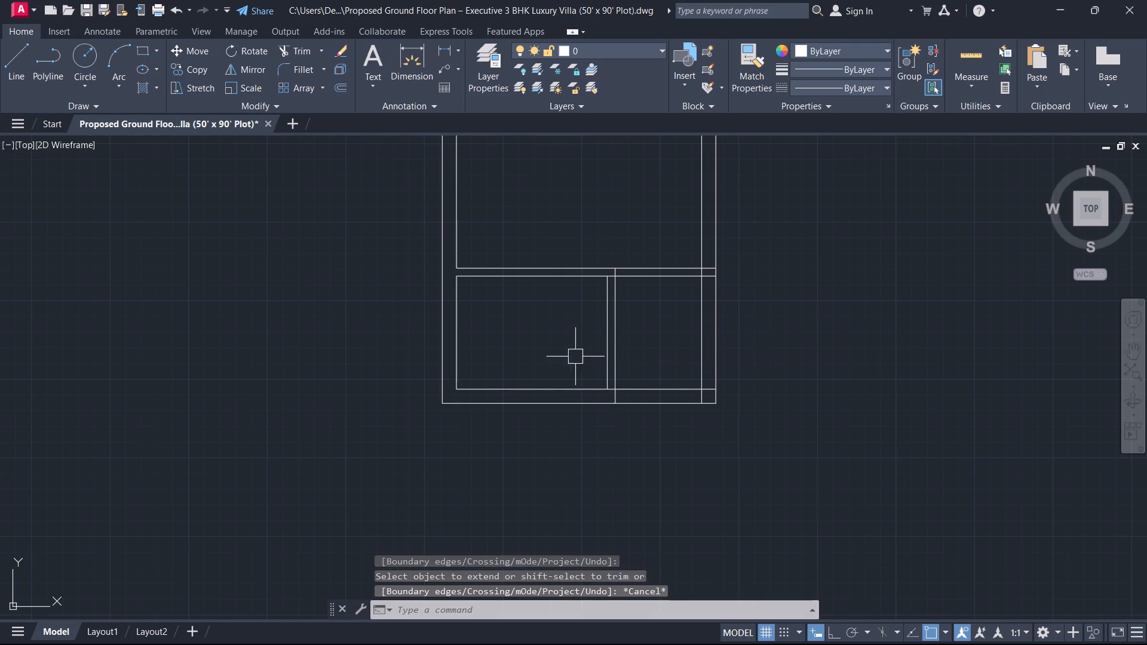
Trim away the bottom wall and right wall lines that lie beyond the lowest room's new right partition.
{"action": "type", "text": "tr"}
{"action": "key", "text": "space"}
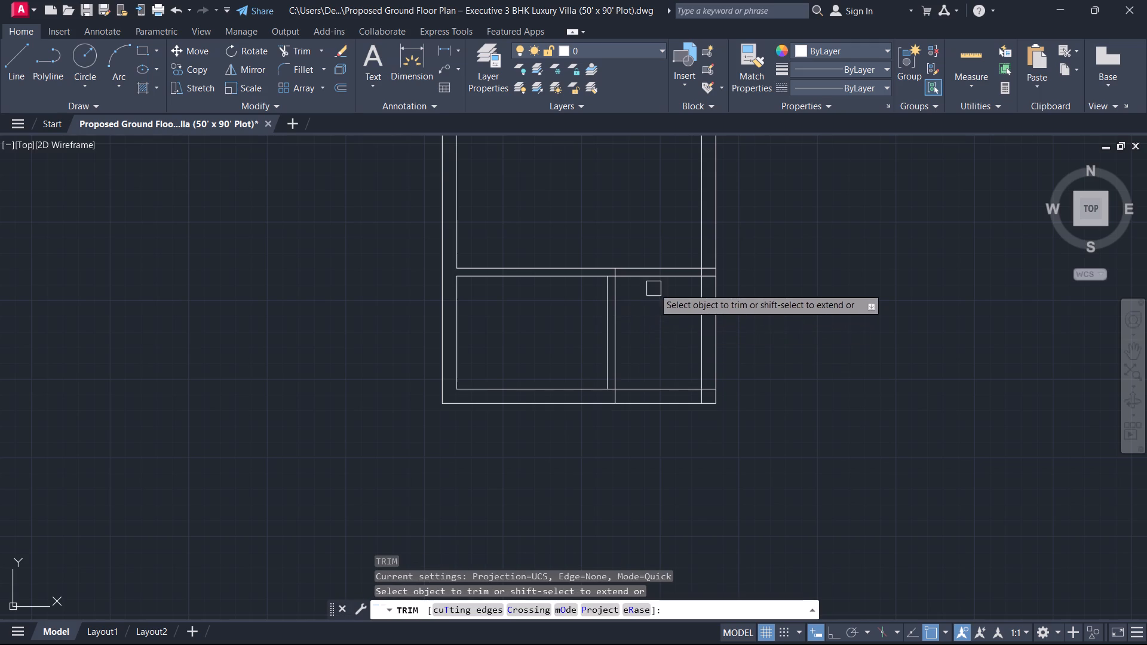
{"action": "left_click", "coordinate": [652, 358]}
{"action": "left_click", "coordinate": [659, 462]}
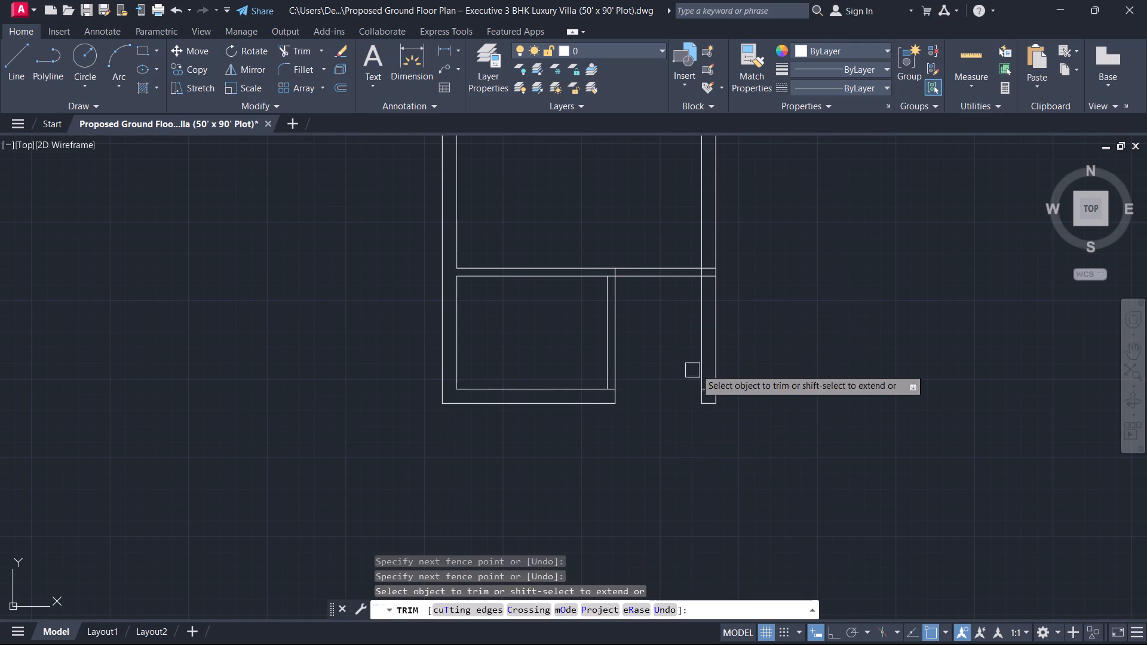
{"action": "left_click", "coordinate": [667, 355]}
{"action": "left_click", "coordinate": [825, 355]}
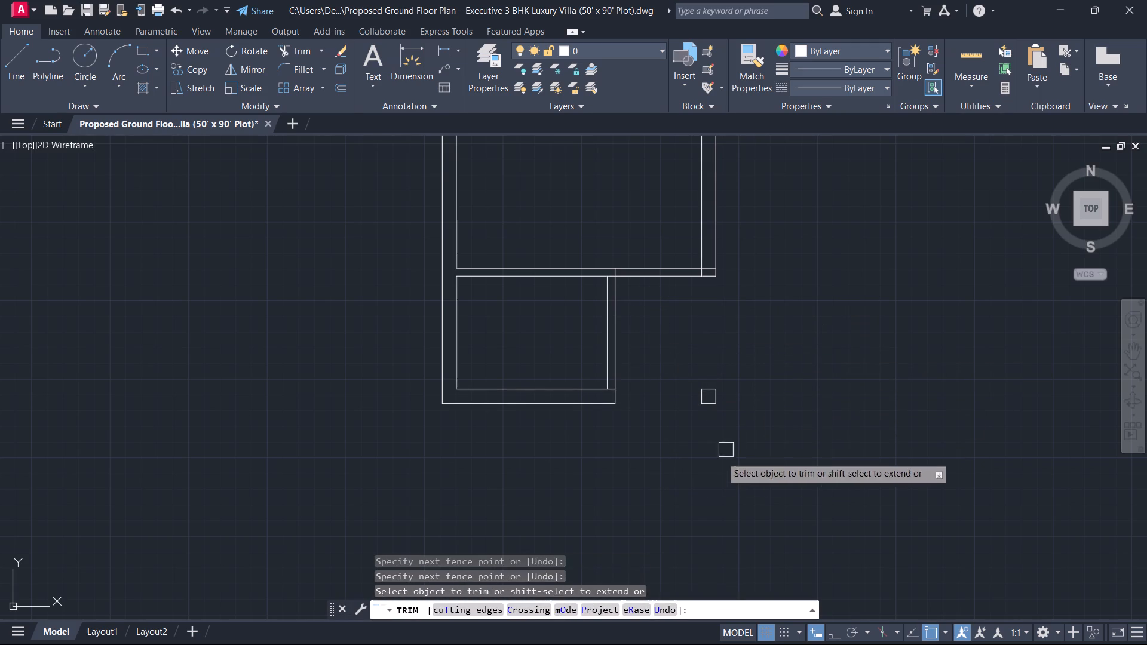
{"action": "left_click", "coordinate": [714, 471]}
{"action": "left_click", "coordinate": [690, 338]}
{"action": "left_click_drag", "start_coordinate": [677, 357], "coordinate": [682, 361]}
{"action": "left_click", "coordinate": [740, 422]}
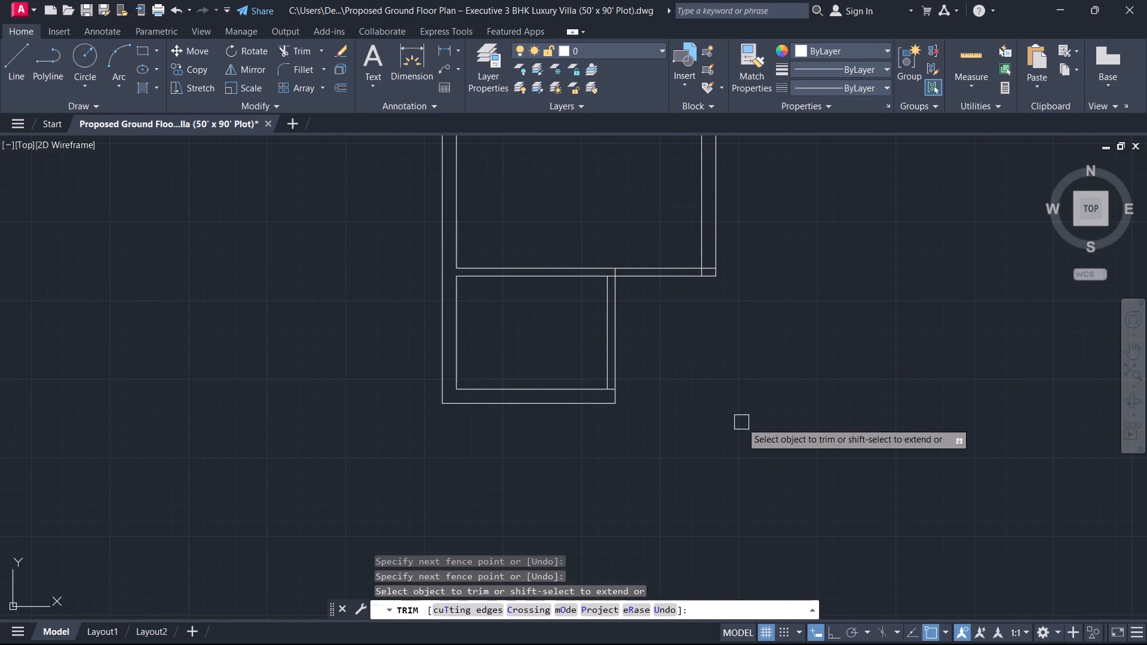
{"action": "key", "text": "Escape"}
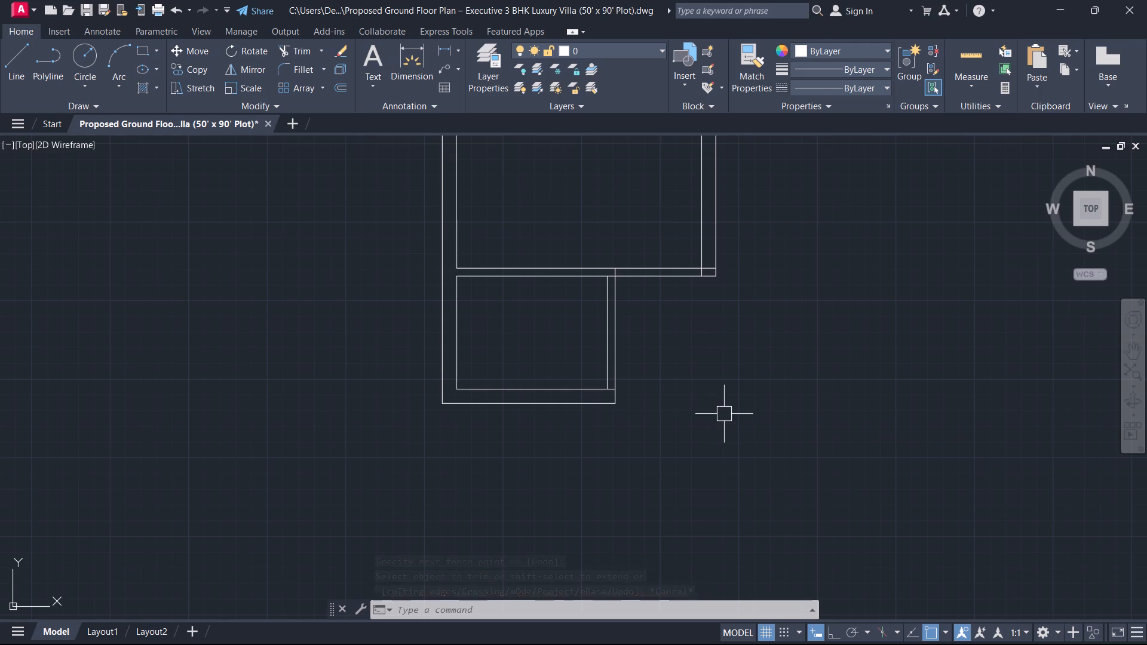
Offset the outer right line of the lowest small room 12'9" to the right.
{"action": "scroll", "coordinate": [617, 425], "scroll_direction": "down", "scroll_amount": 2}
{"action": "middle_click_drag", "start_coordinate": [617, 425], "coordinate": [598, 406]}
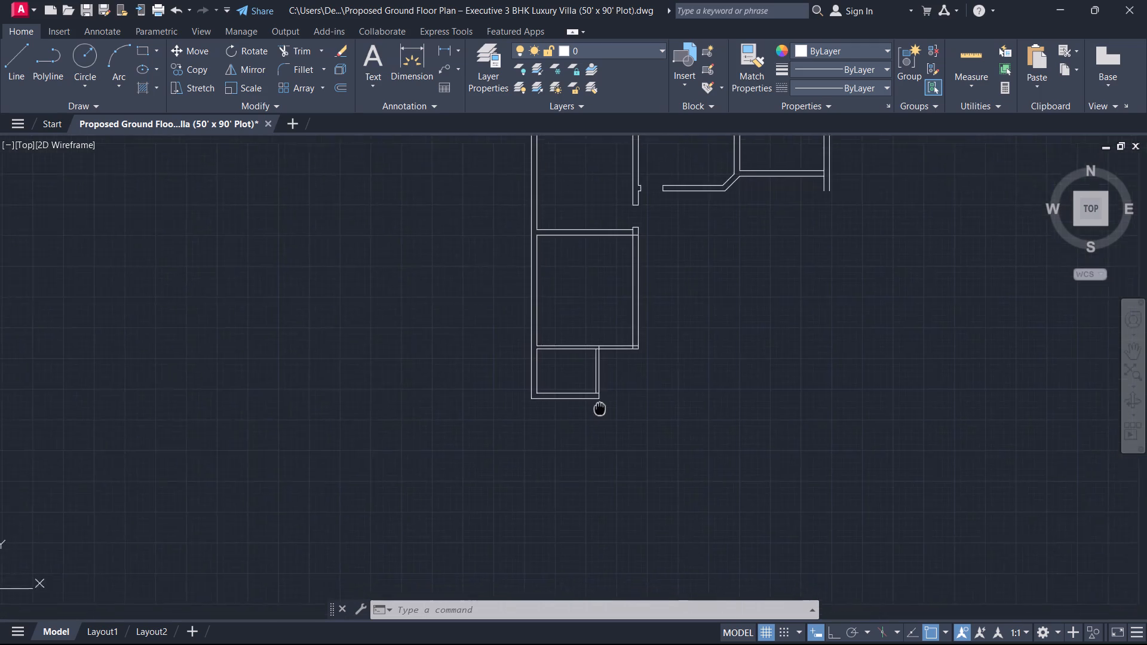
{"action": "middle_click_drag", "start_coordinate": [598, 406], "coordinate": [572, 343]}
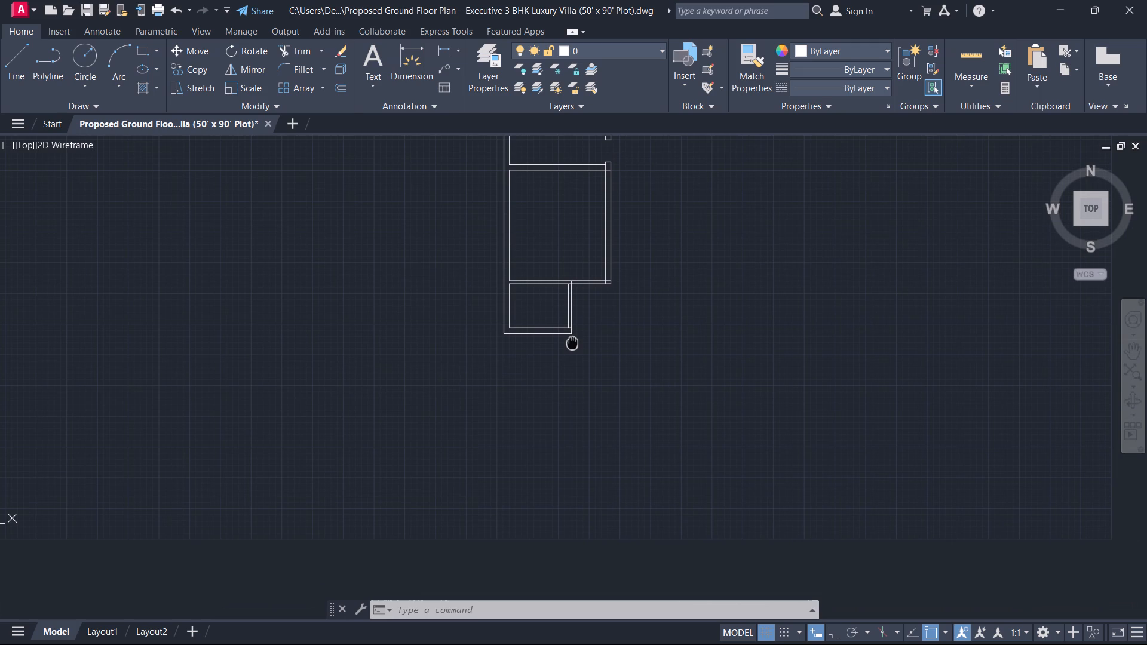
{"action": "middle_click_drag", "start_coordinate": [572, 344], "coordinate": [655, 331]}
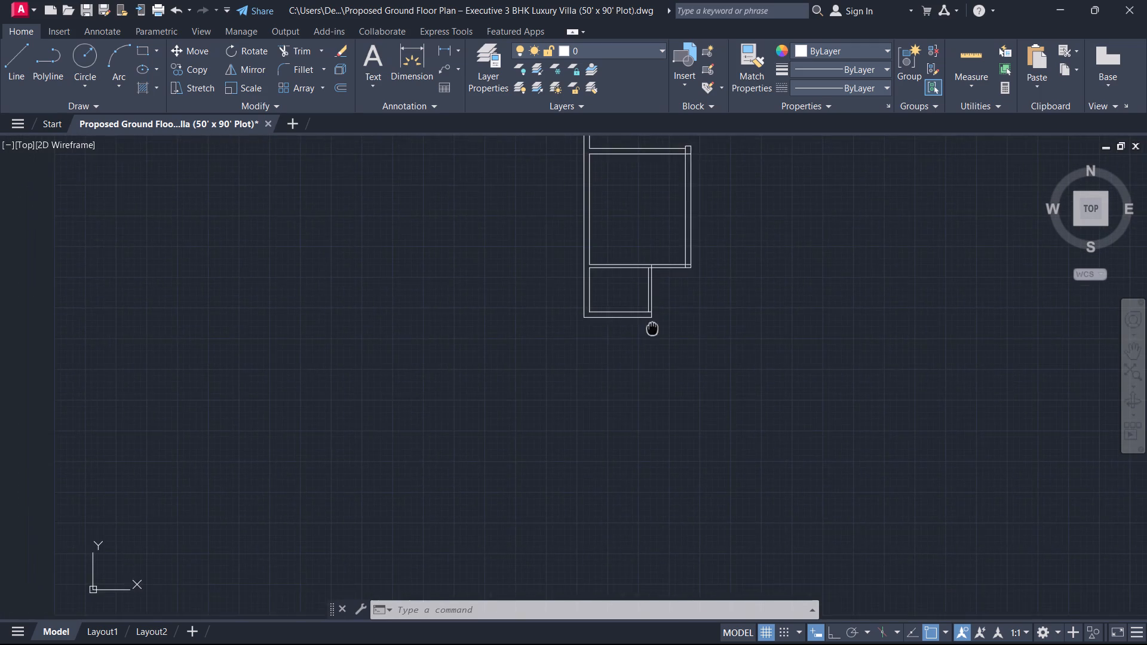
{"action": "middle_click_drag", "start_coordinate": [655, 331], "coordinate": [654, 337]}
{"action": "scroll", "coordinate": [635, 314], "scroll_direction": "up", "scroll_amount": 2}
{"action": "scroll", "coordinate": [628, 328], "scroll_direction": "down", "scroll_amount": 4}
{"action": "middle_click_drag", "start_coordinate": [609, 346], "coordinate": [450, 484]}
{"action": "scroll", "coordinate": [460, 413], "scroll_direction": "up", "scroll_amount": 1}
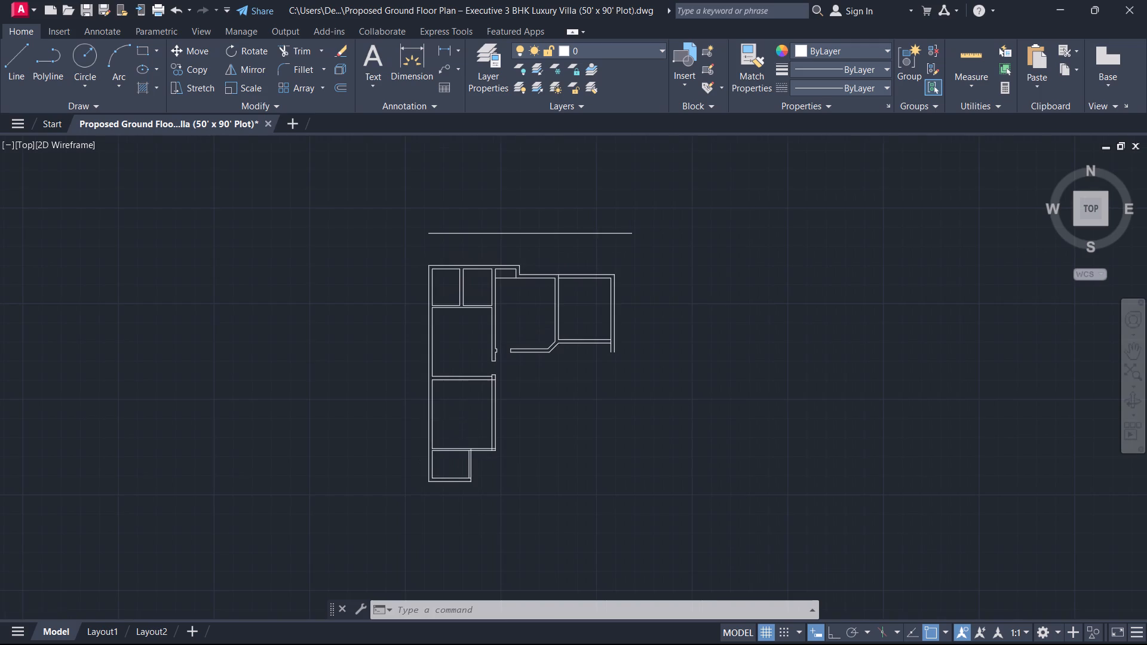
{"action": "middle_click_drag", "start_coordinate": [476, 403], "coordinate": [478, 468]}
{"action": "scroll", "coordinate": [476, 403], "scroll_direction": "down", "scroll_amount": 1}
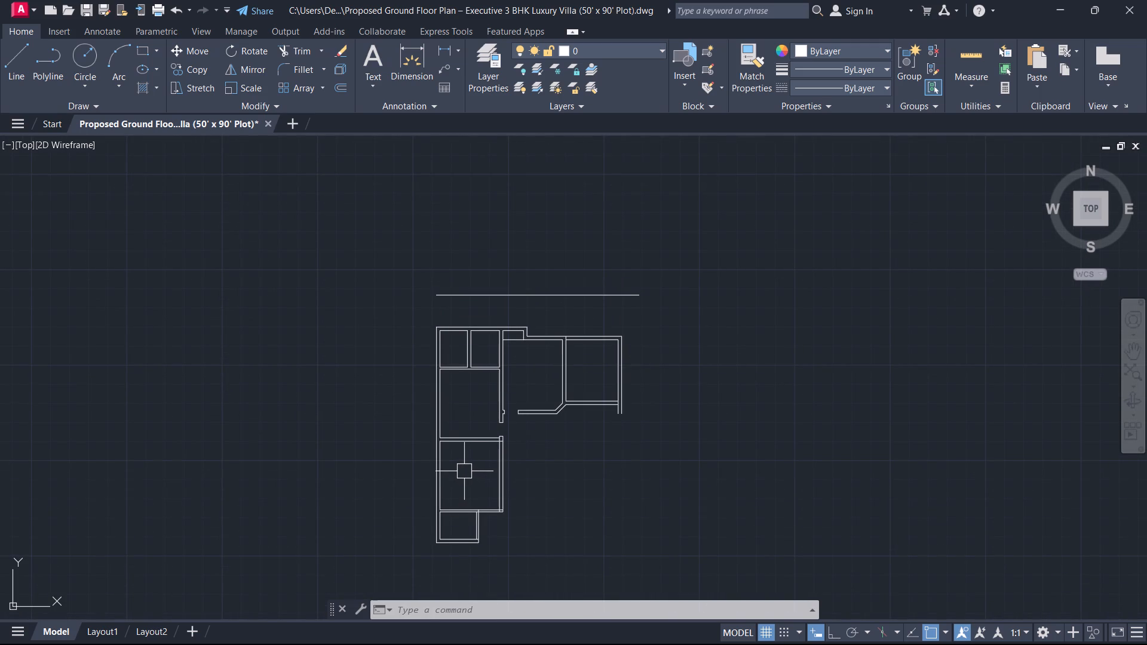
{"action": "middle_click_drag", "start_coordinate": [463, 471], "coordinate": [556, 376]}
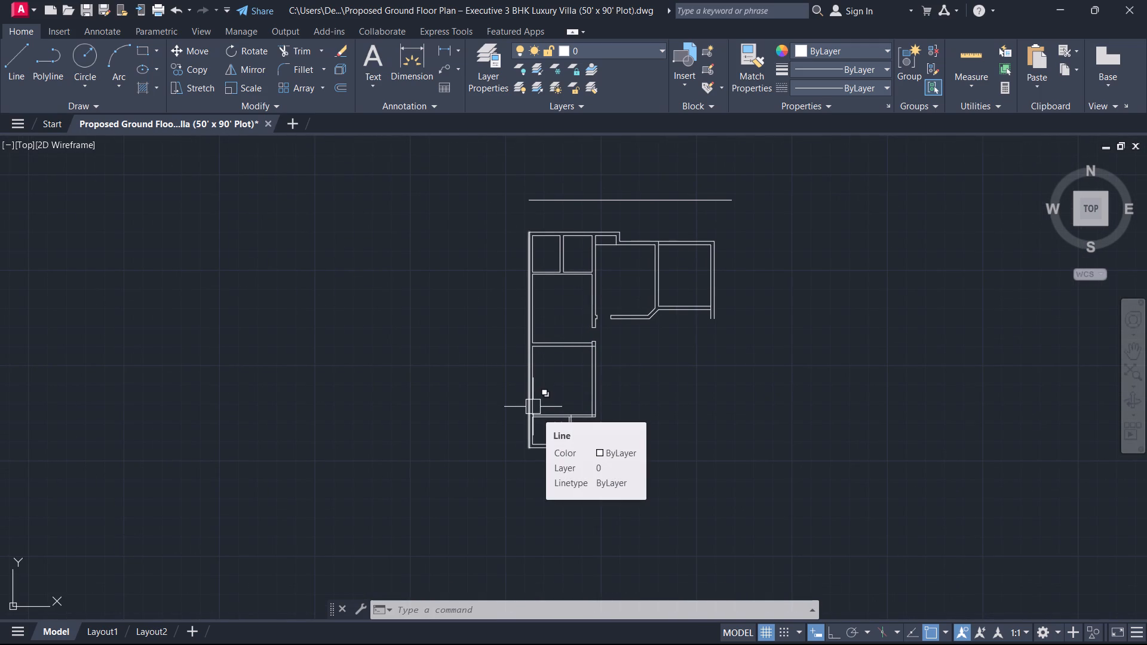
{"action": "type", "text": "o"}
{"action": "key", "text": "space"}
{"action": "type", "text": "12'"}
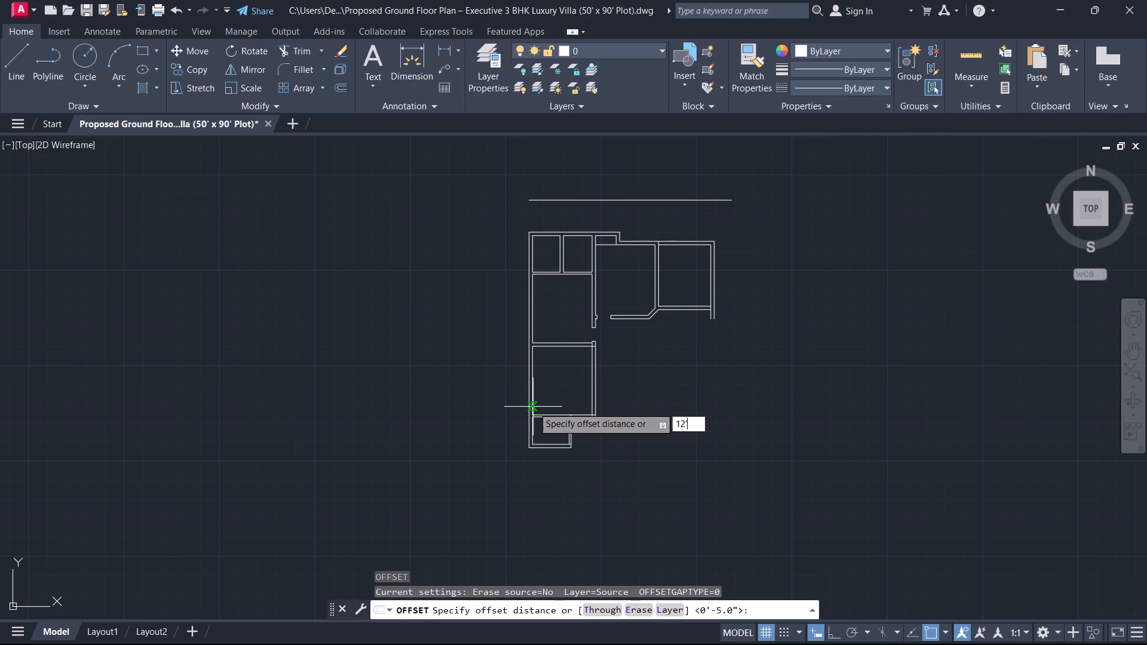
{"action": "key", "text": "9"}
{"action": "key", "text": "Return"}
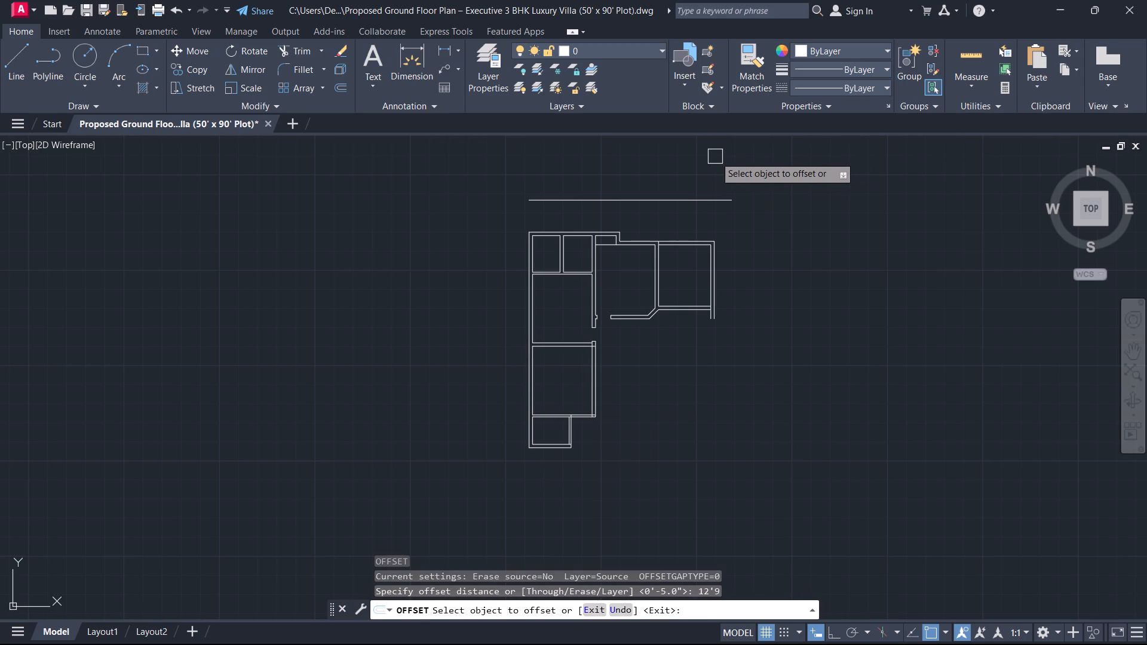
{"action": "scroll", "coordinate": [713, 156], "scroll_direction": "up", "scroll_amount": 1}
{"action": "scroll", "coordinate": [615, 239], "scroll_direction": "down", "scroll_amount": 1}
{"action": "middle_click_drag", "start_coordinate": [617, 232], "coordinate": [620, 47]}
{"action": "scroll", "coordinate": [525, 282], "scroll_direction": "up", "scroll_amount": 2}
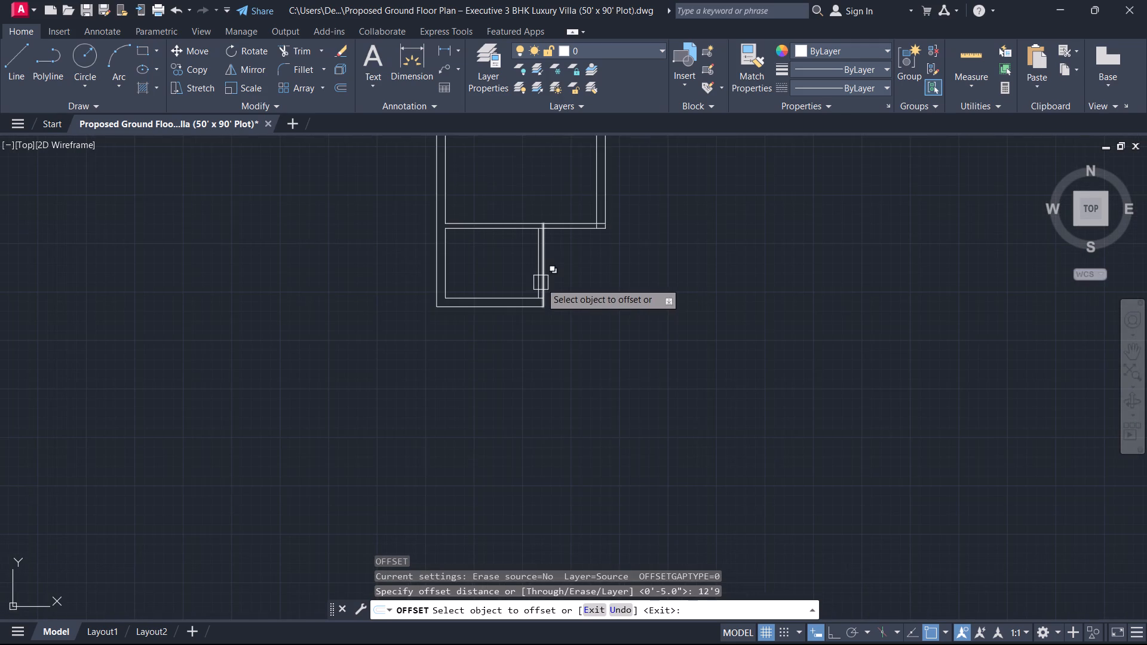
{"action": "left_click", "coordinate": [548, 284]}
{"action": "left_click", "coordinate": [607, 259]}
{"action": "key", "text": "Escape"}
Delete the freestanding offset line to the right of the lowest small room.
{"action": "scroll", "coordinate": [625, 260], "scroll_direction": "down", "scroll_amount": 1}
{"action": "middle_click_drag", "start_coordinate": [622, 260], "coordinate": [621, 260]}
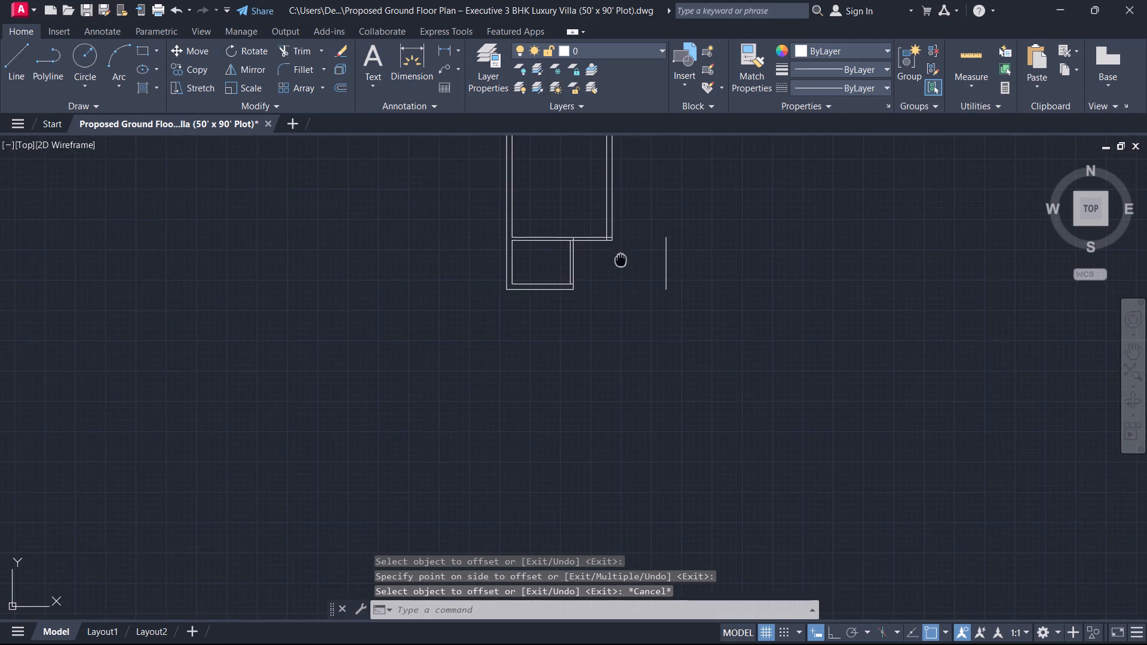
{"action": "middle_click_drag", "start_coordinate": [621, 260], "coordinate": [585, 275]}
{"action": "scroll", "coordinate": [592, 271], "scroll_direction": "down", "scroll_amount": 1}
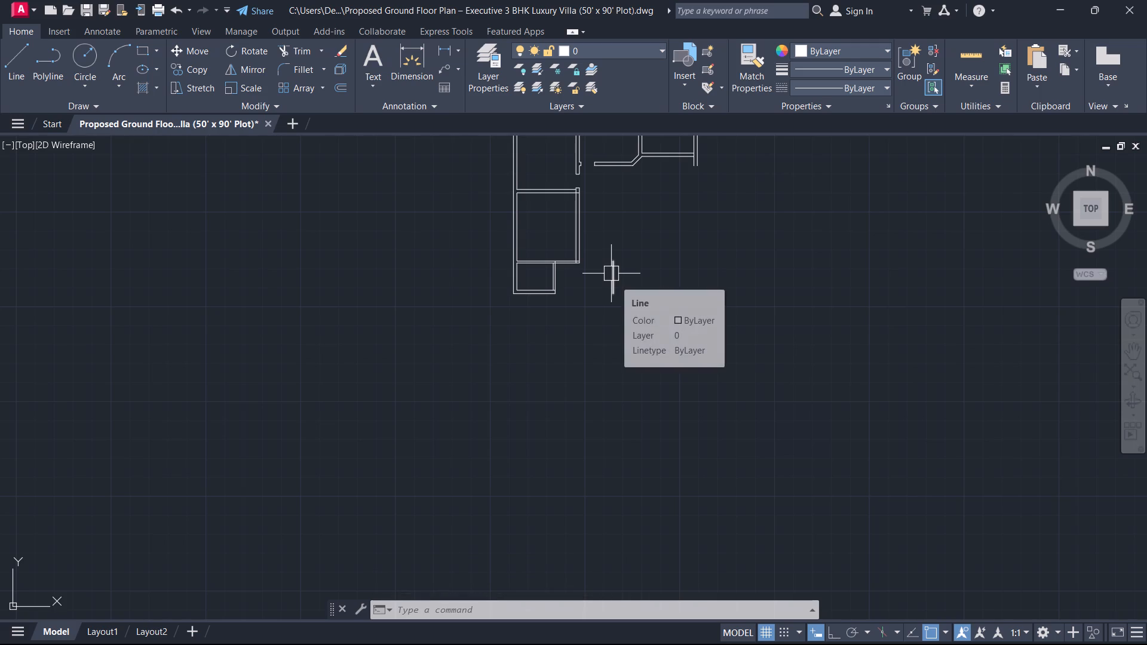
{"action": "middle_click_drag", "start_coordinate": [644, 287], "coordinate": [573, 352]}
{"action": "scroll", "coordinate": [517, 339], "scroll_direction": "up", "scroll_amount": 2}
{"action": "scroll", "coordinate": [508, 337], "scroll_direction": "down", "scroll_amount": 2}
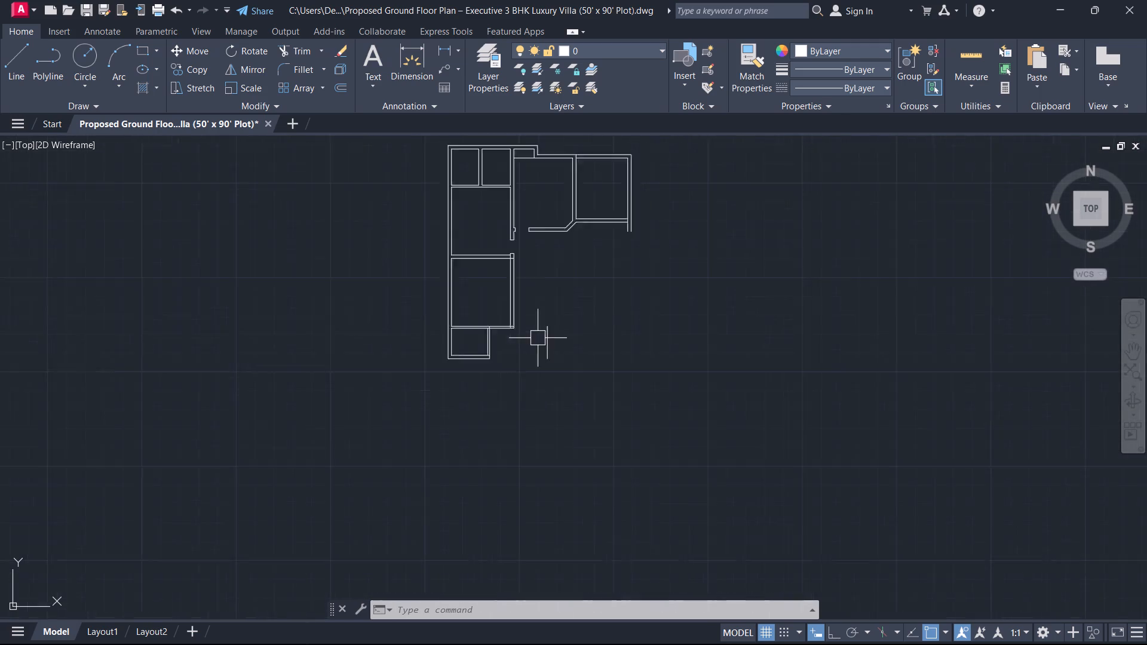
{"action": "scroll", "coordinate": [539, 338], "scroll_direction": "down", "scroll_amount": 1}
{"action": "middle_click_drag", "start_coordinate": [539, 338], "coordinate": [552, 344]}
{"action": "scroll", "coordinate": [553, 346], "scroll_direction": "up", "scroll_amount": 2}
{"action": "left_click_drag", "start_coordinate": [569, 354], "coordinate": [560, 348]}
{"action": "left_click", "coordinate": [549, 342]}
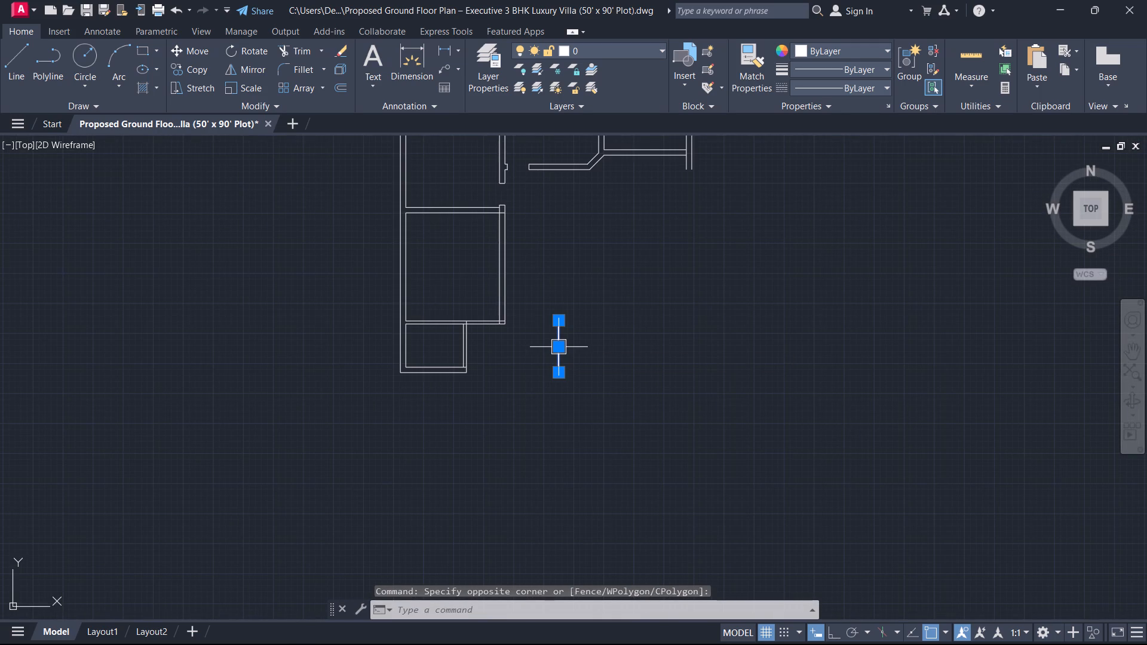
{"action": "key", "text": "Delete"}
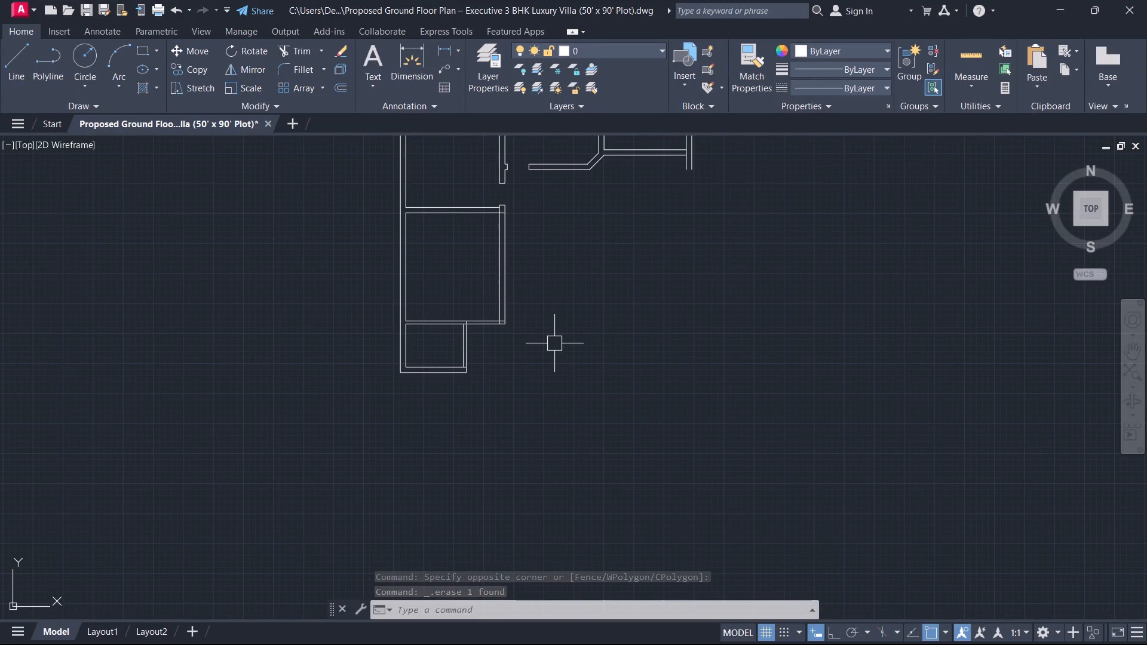
Offset the outer right wall line of the room above the lowest small room 25'2" to the right.
{"action": "type", "text": "o"}
{"action": "key", "text": "space"}
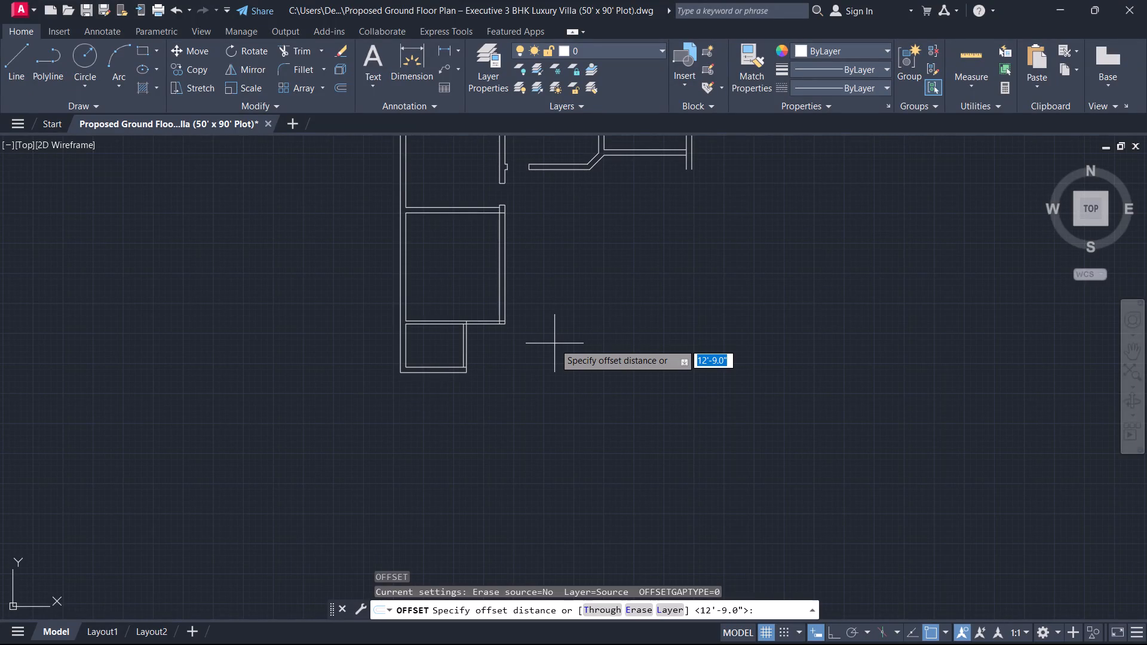
{"action": "type", "text": "25'"}
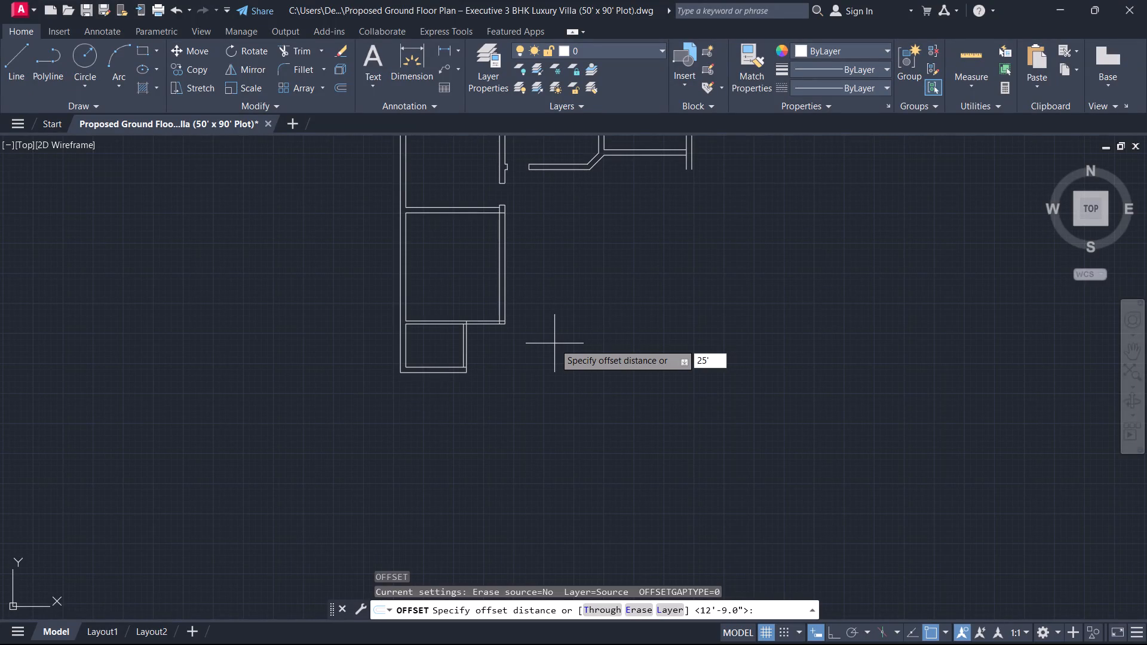
{"action": "key", "text": "2"}
{"action": "key", "text": "Return"}
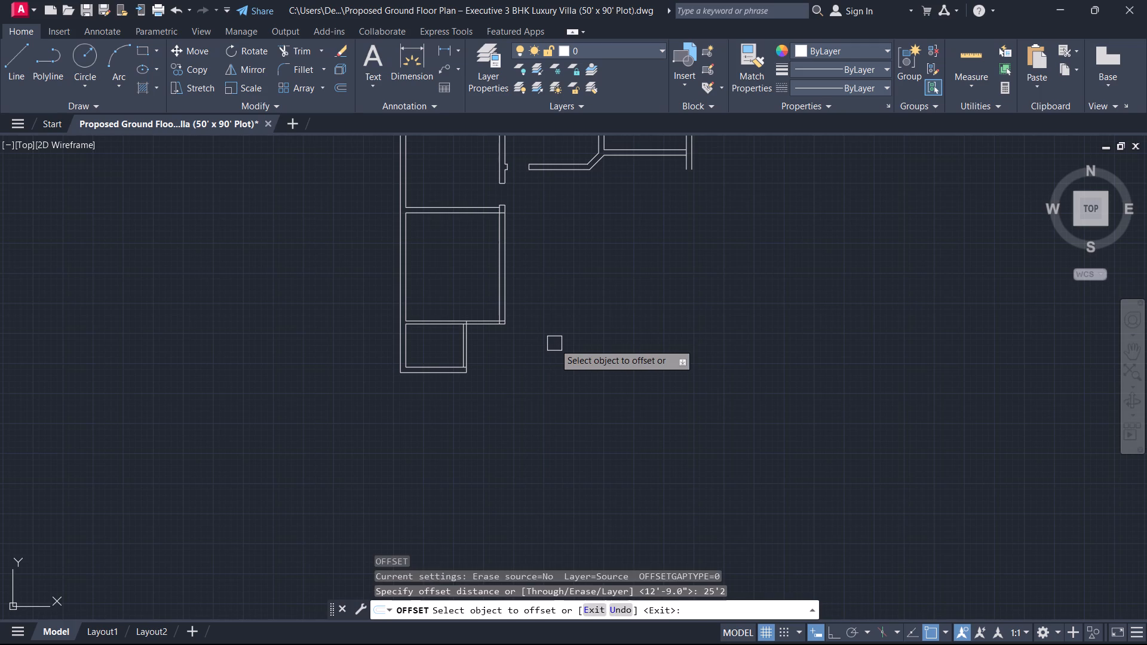
{"action": "scroll", "coordinate": [604, 0], "scroll_direction": "up", "scroll_amount": 4}
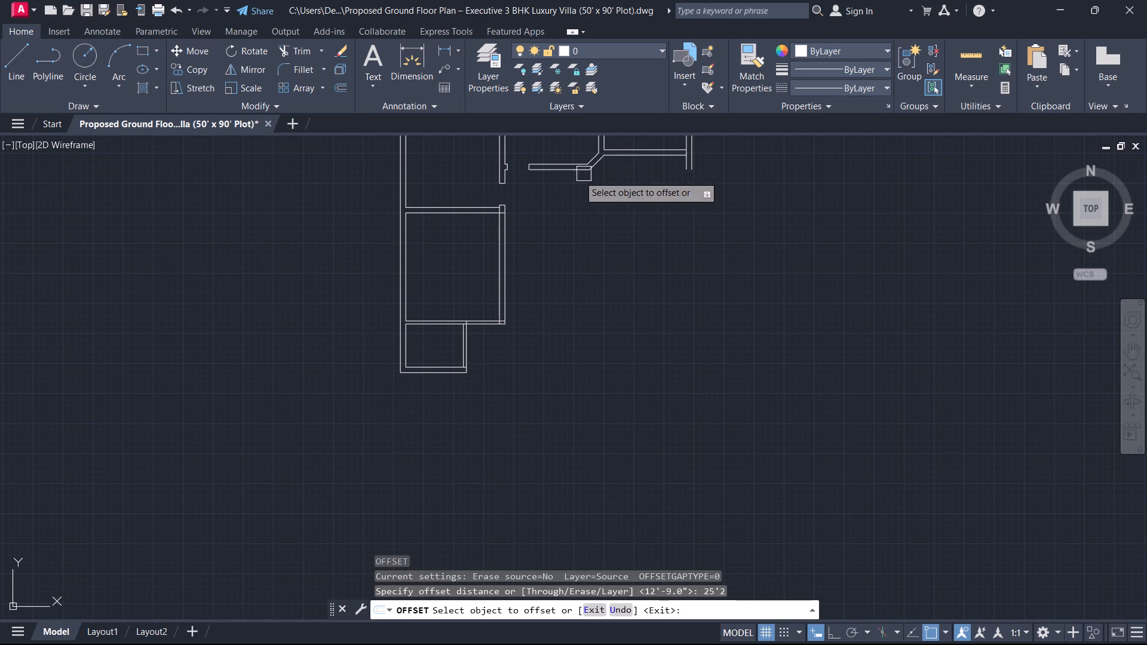
{"action": "scroll", "coordinate": [540, 230], "scroll_direction": "up", "scroll_amount": 2}
{"action": "left_click", "coordinate": [465, 259]}
{"action": "key", "text": "Escape"}
{"action": "key", "text": "space"}
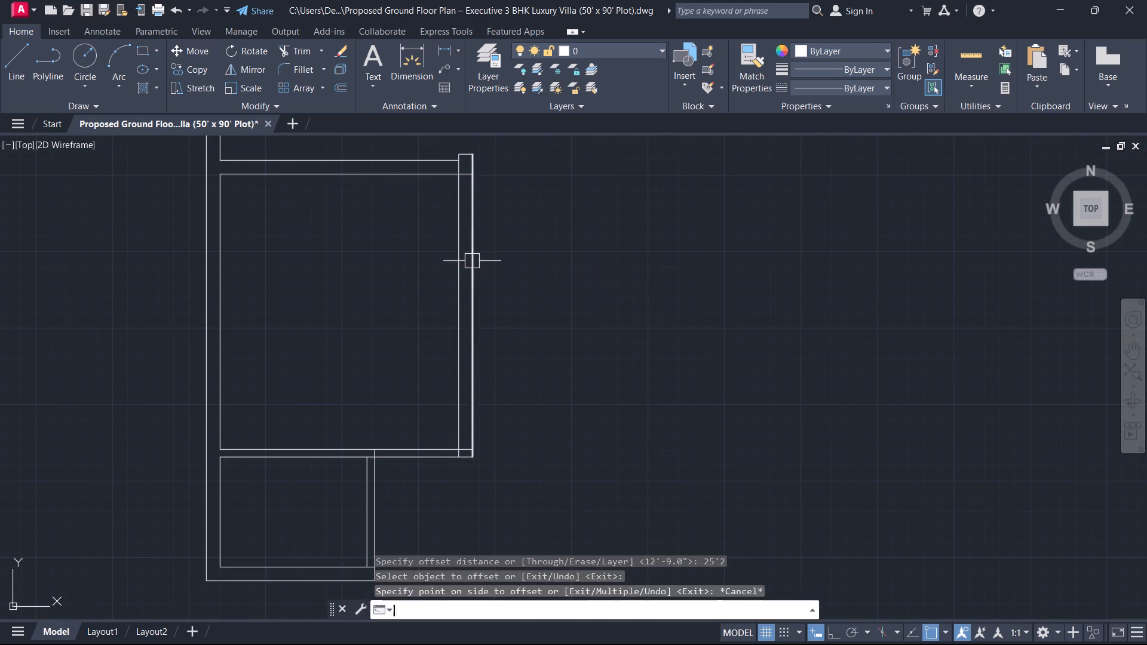
{"action": "key", "text": "space"}
{"action": "left_click_drag", "start_coordinate": [472, 261], "coordinate": [486, 268]}
{"action": "left_click", "coordinate": [658, 240]}
{"action": "key", "text": "Escape"}
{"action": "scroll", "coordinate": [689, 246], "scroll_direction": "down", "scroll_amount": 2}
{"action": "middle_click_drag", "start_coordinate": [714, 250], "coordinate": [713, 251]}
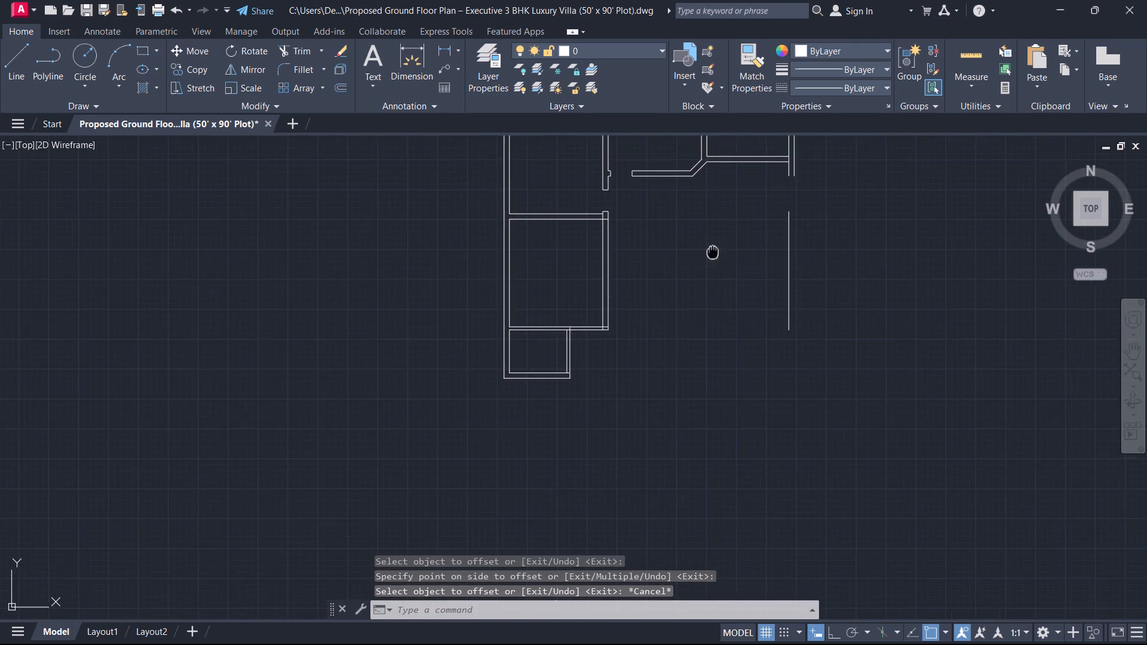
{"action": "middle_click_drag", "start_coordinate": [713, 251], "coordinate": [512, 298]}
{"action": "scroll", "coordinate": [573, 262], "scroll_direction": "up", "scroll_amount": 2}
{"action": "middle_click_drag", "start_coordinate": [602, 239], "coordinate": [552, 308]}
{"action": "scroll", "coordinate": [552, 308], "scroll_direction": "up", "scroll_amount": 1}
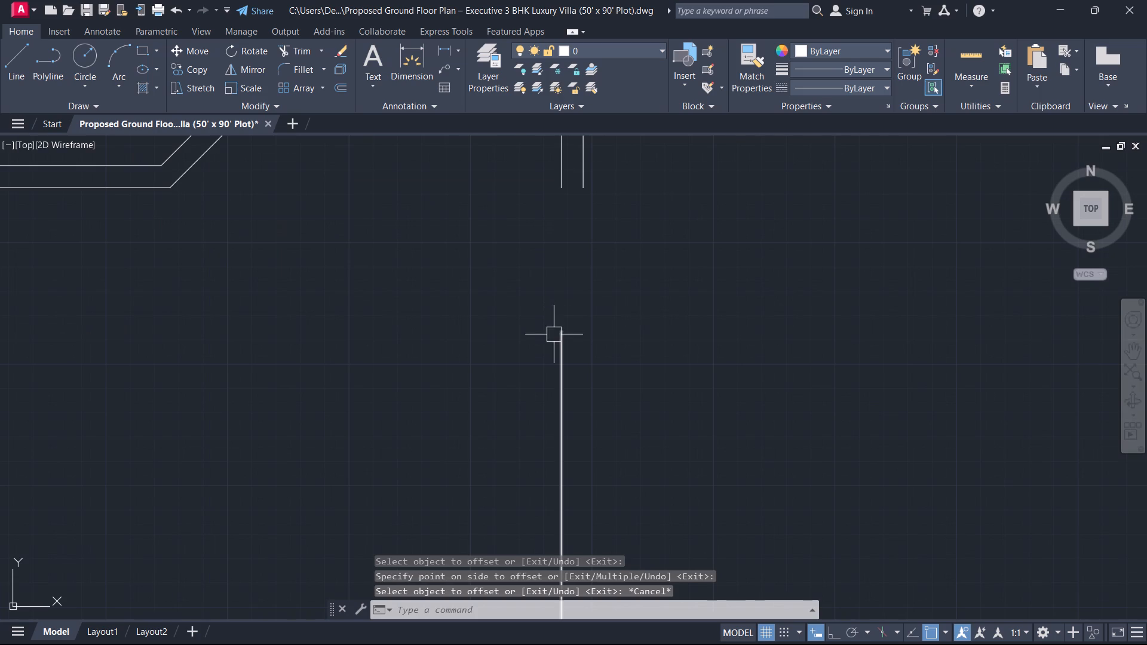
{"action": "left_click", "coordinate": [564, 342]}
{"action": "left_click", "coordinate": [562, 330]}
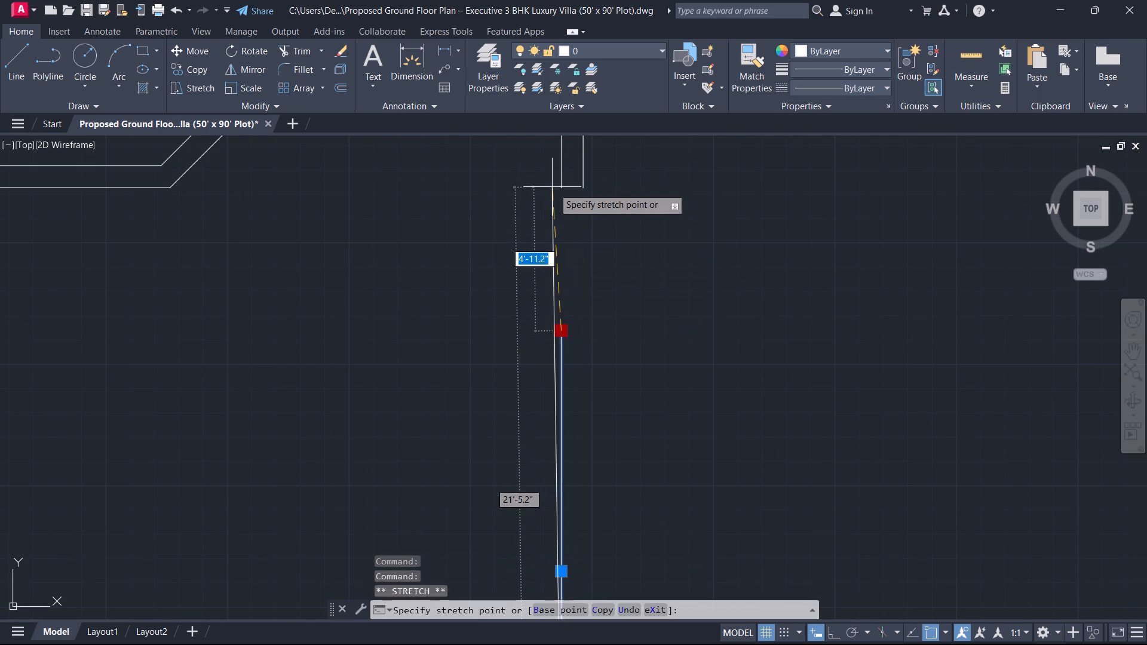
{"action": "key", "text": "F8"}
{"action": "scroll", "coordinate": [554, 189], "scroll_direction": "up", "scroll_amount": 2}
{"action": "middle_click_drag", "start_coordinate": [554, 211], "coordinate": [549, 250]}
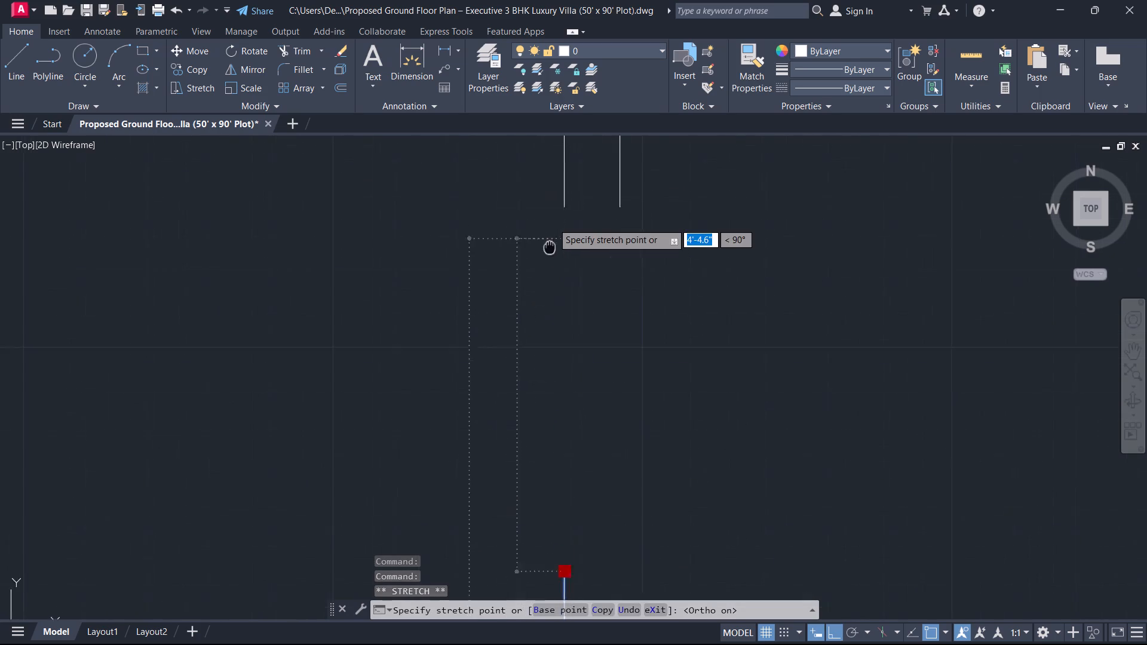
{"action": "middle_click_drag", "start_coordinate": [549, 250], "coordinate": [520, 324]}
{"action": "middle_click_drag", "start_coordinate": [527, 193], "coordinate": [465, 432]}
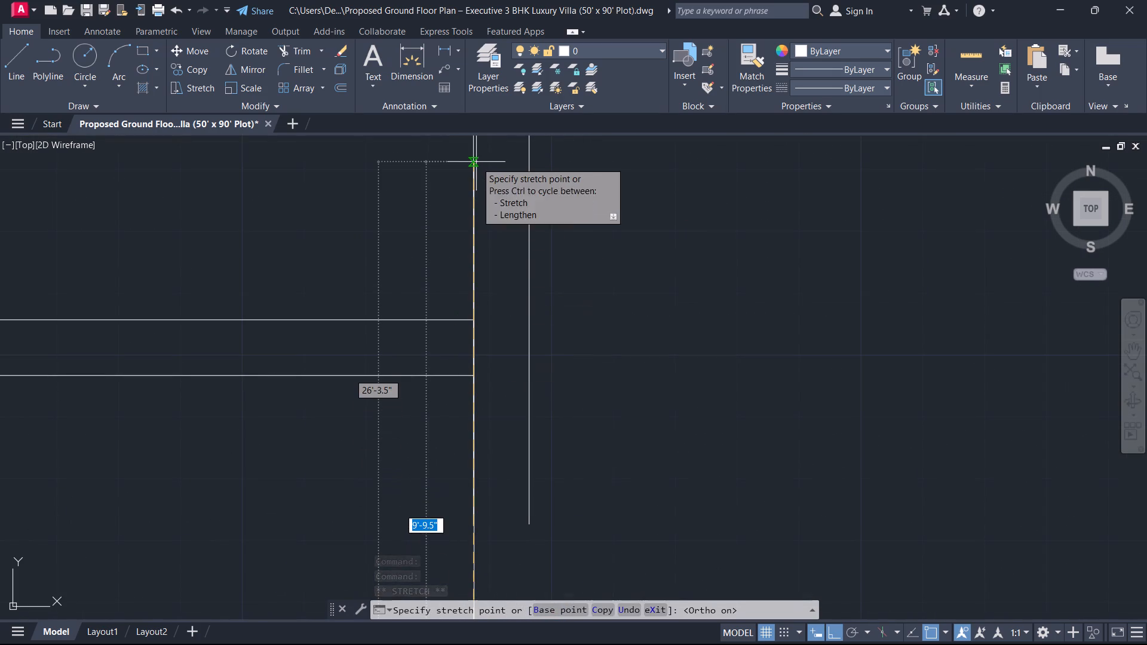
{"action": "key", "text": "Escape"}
Measure the horizontal distance from the left rooms' outer right wall line to the right-hand wall line, in the upper and lower areas.
{"action": "scroll", "coordinate": [443, 247], "scroll_direction": "down", "scroll_amount": 1}
{"action": "scroll", "coordinate": [441, 258], "scroll_direction": "up", "scroll_amount": 1}
{"action": "scroll", "coordinate": [441, 262], "scroll_direction": "down", "scroll_amount": 2}
{"action": "scroll", "coordinate": [425, 328], "scroll_direction": "down", "scroll_amount": 2}
{"action": "middle_click_drag", "start_coordinate": [407, 346], "coordinate": [460, 338]}
{"action": "key", "text": "d"}
{"action": "key", "text": "i"}
{"action": "key", "text": "space"}
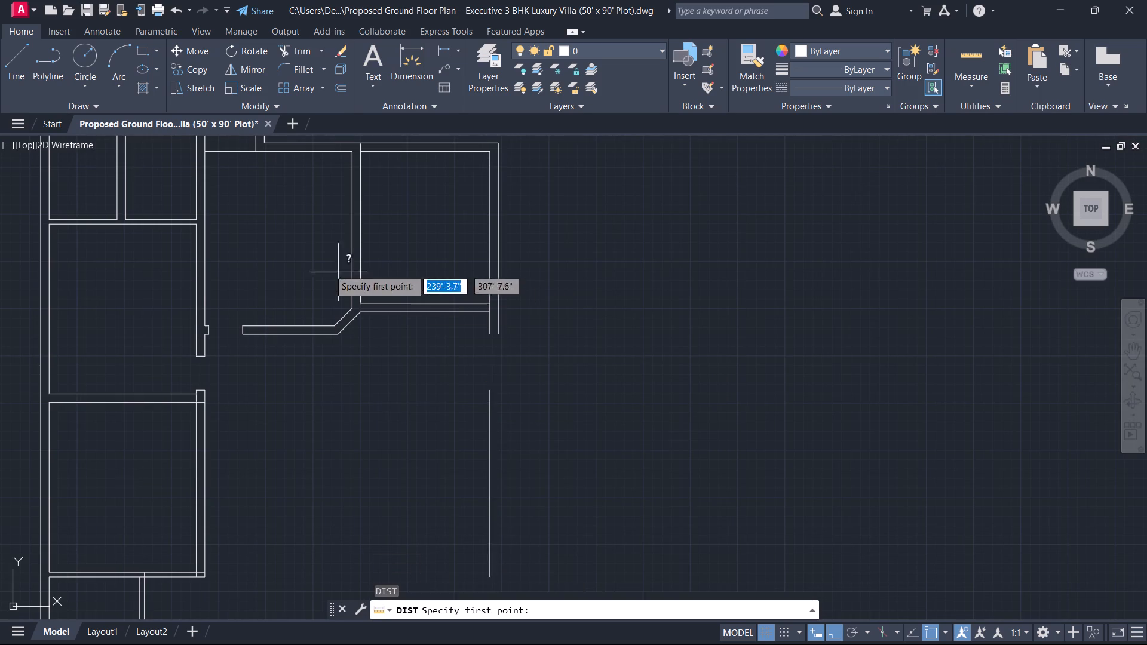
{"action": "left_click", "coordinate": [208, 268]}
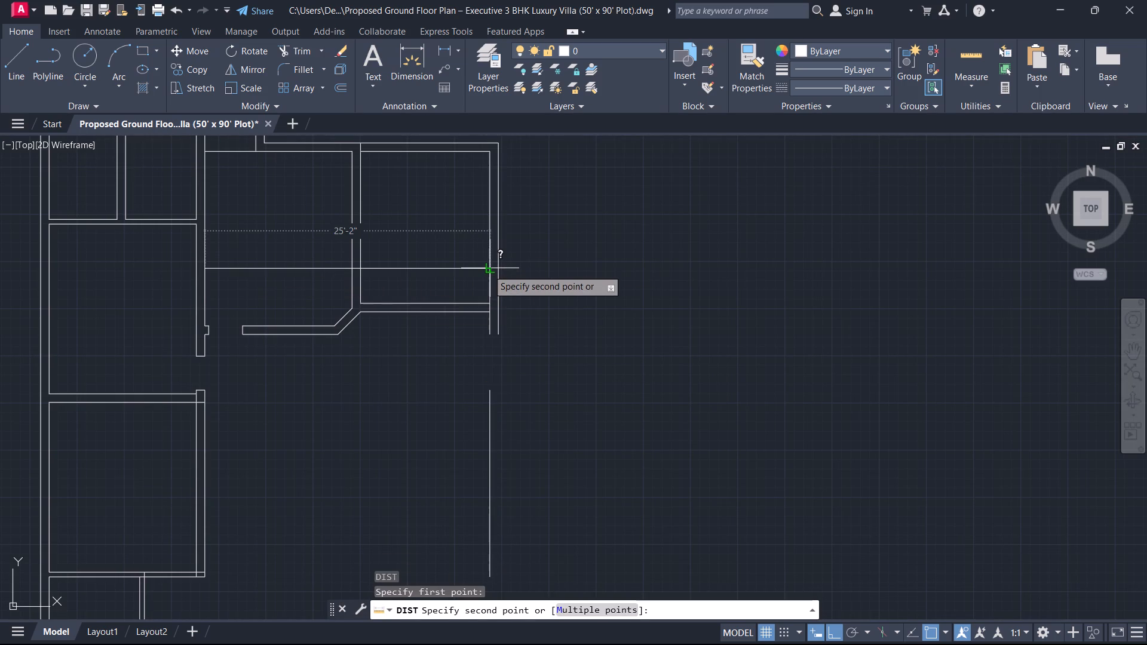
{"action": "key", "text": "Escape"}
{"action": "key", "text": "space"}
{"action": "left_click", "coordinate": [210, 471]}
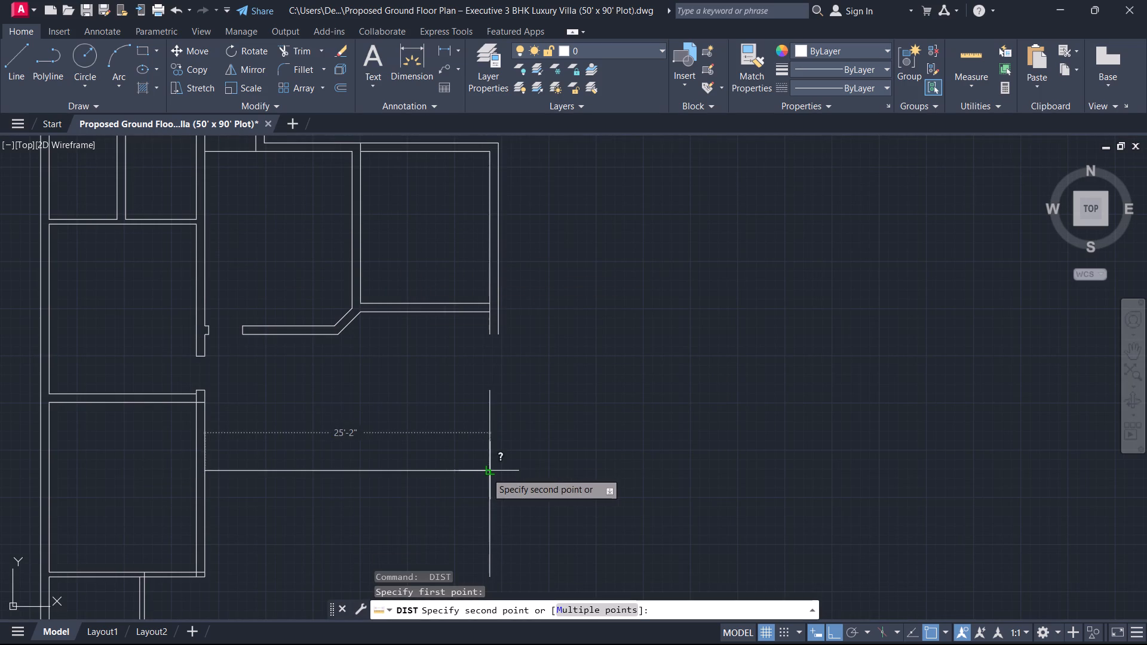
{"action": "key", "text": "Escape"}
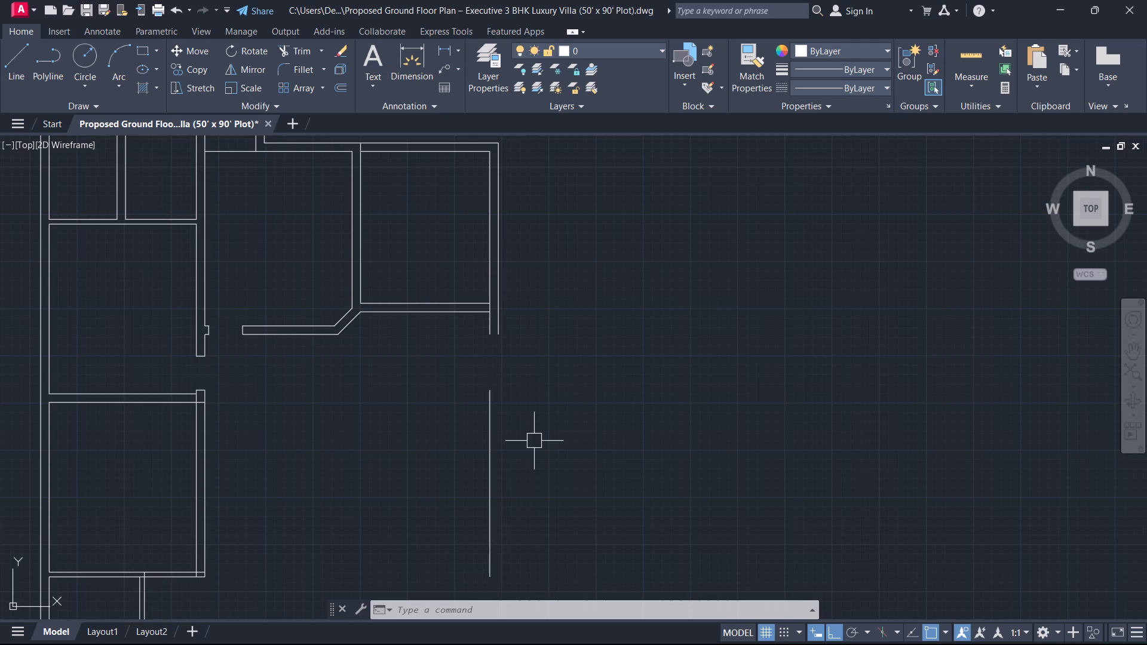
Remove the freestanding vertical offset line below the upper-right room's outer wall.
{"action": "scroll", "coordinate": [539, 434], "scroll_direction": "down", "scroll_amount": 1}
{"action": "middle_click_drag", "start_coordinate": [532, 414], "coordinate": [608, 359]}
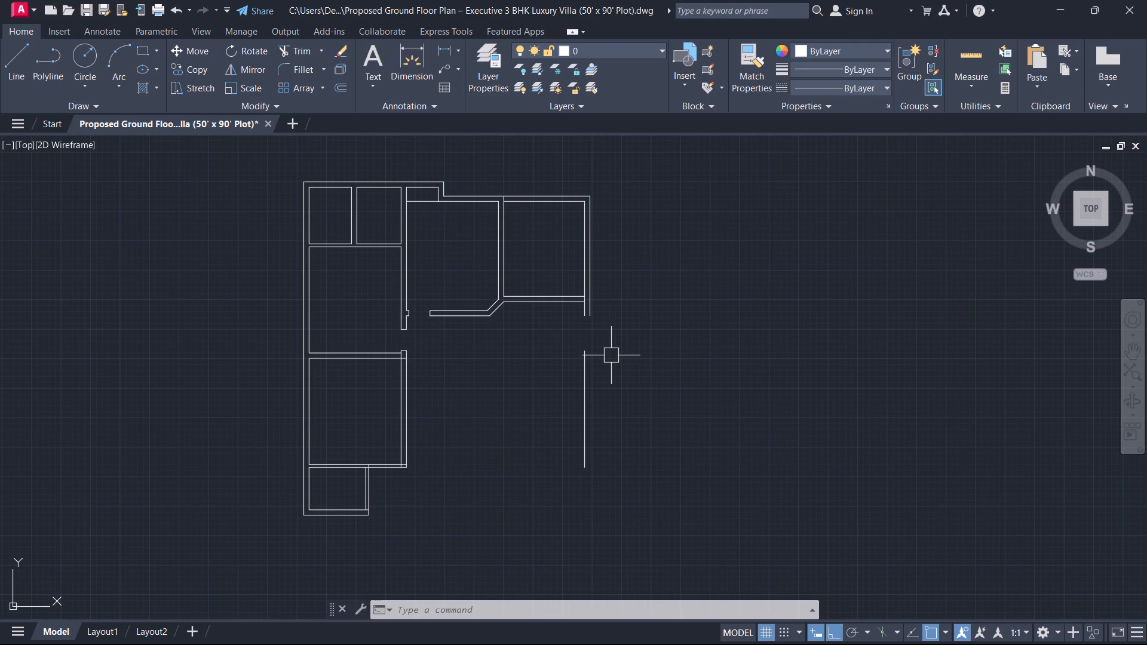
{"action": "middle_click_drag", "start_coordinate": [476, 374], "coordinate": [581, 298]}
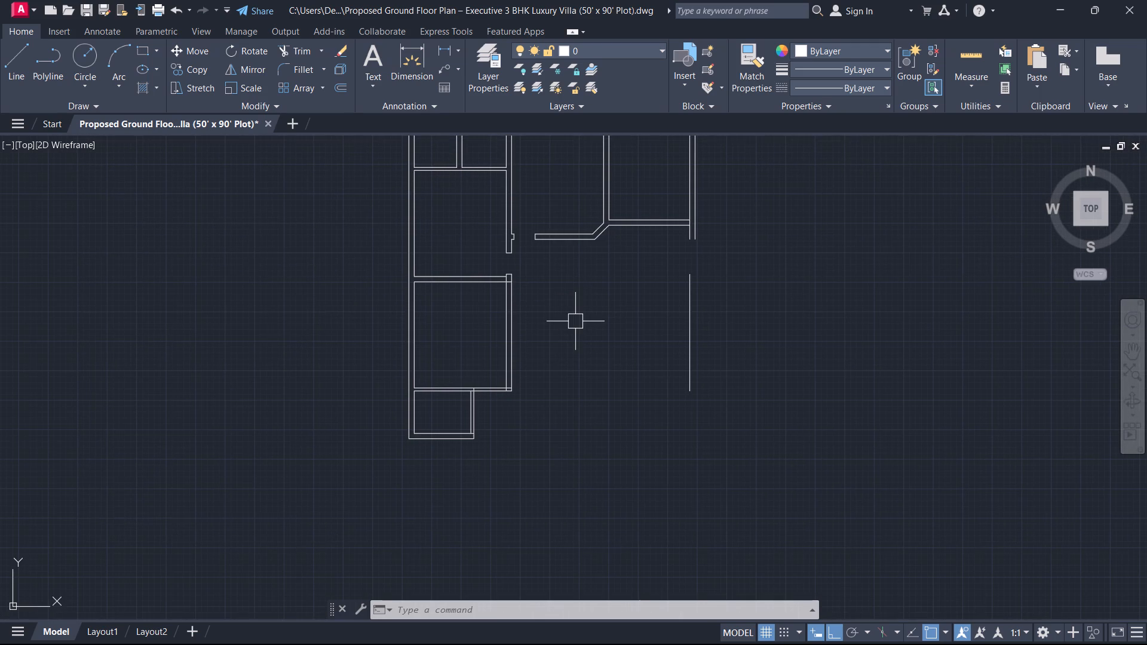
{"action": "middle_click_drag", "start_coordinate": [575, 322], "coordinate": [584, 406]}
{"action": "scroll", "coordinate": [575, 322], "scroll_direction": "down", "scroll_amount": 1}
{"action": "scroll", "coordinate": [579, 384], "scroll_direction": "up", "scroll_amount": 1}
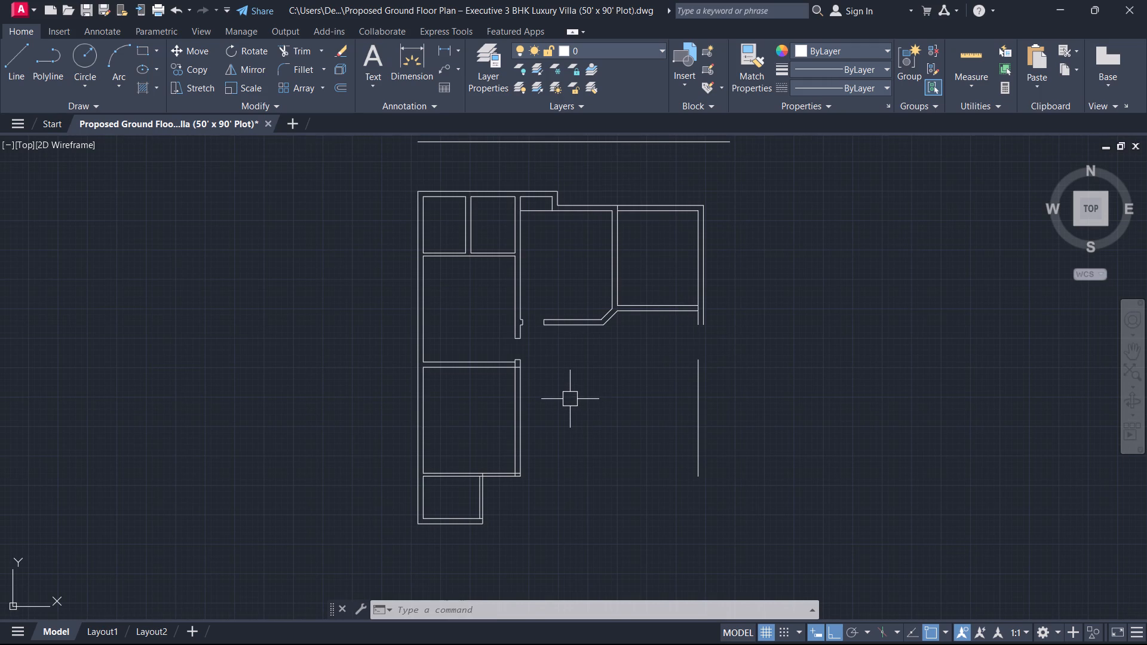
{"action": "key", "text": "t"}
{"action": "type", "text": "r"}
{"action": "key", "text": "space"}
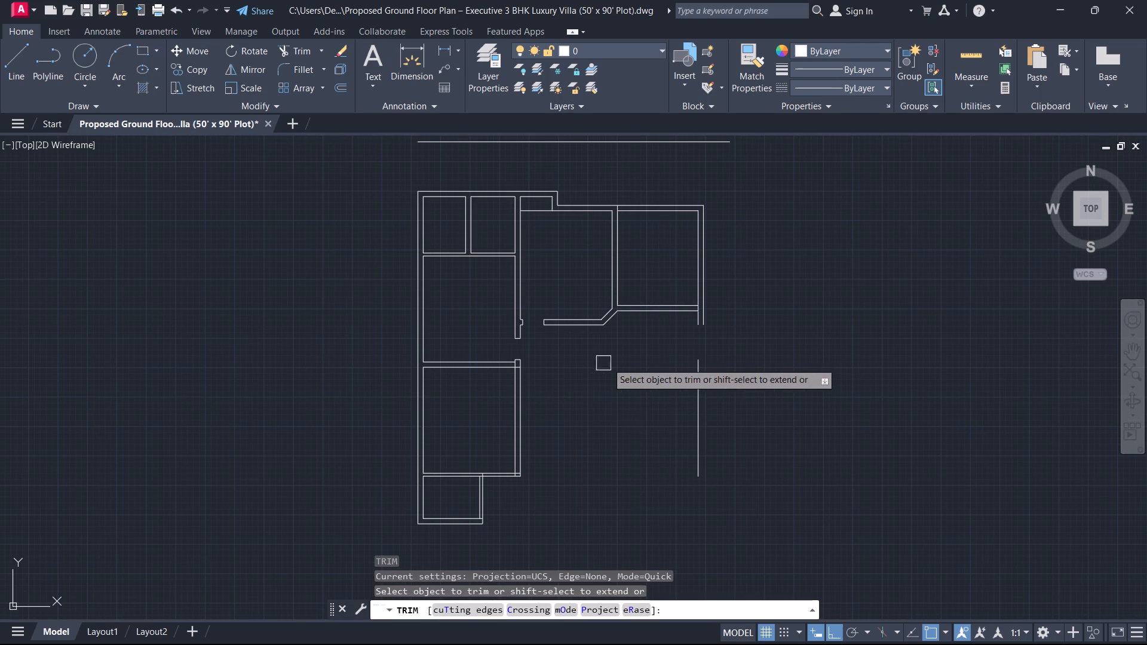
{"action": "left_click", "coordinate": [661, 384]}
{"action": "left_click", "coordinate": [712, 386]}
{"action": "key", "text": "Escape"}
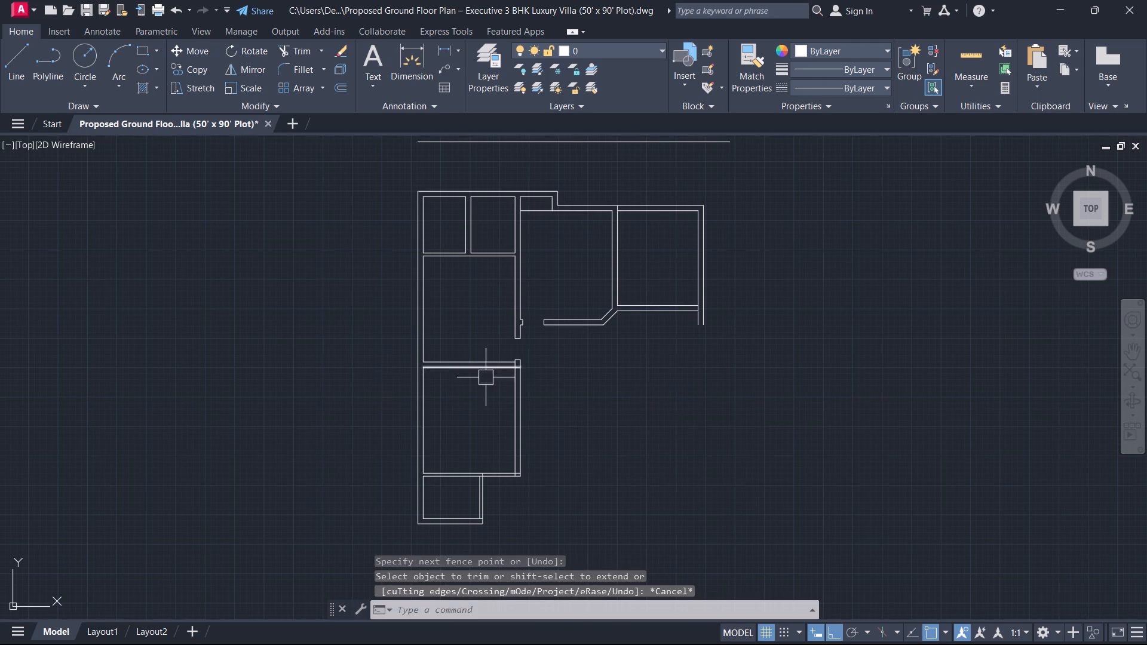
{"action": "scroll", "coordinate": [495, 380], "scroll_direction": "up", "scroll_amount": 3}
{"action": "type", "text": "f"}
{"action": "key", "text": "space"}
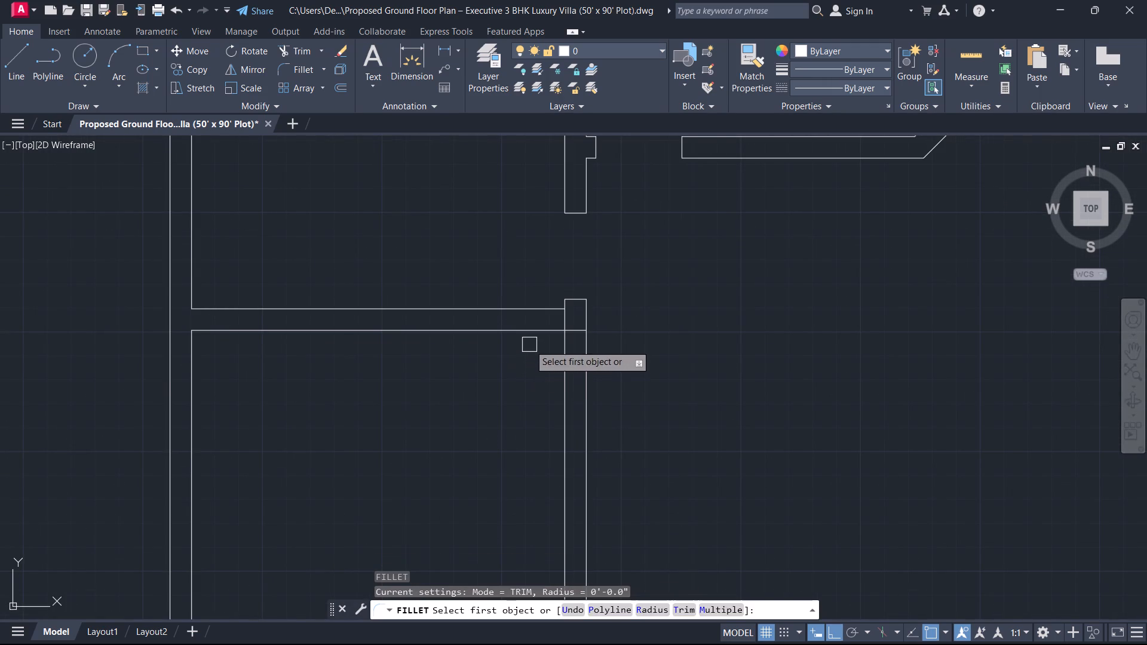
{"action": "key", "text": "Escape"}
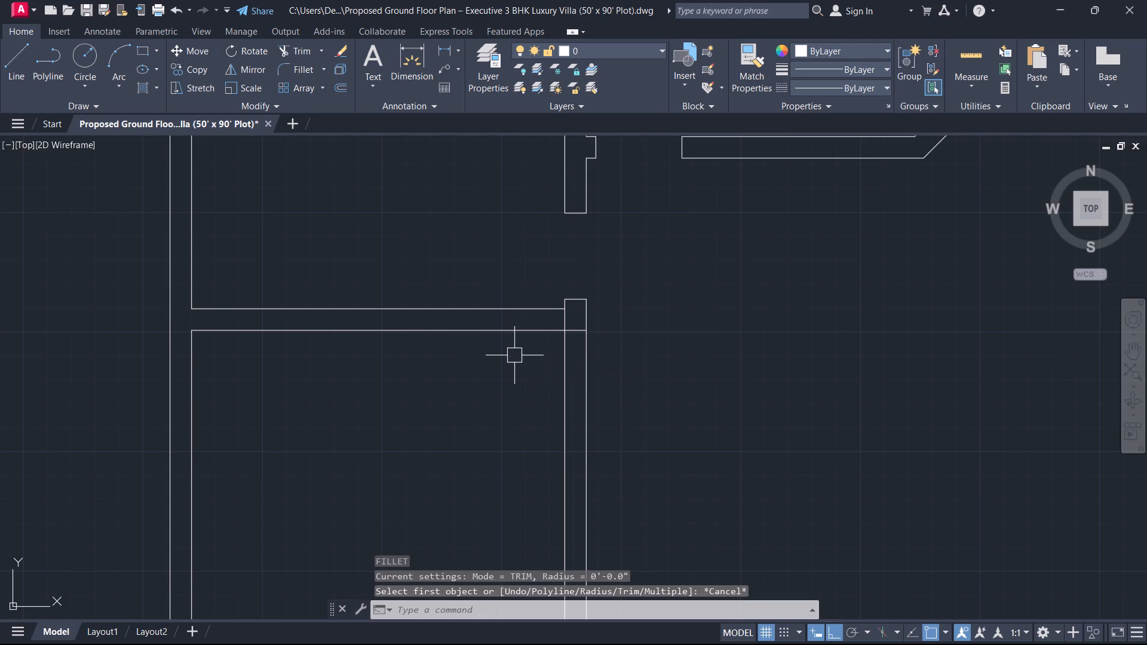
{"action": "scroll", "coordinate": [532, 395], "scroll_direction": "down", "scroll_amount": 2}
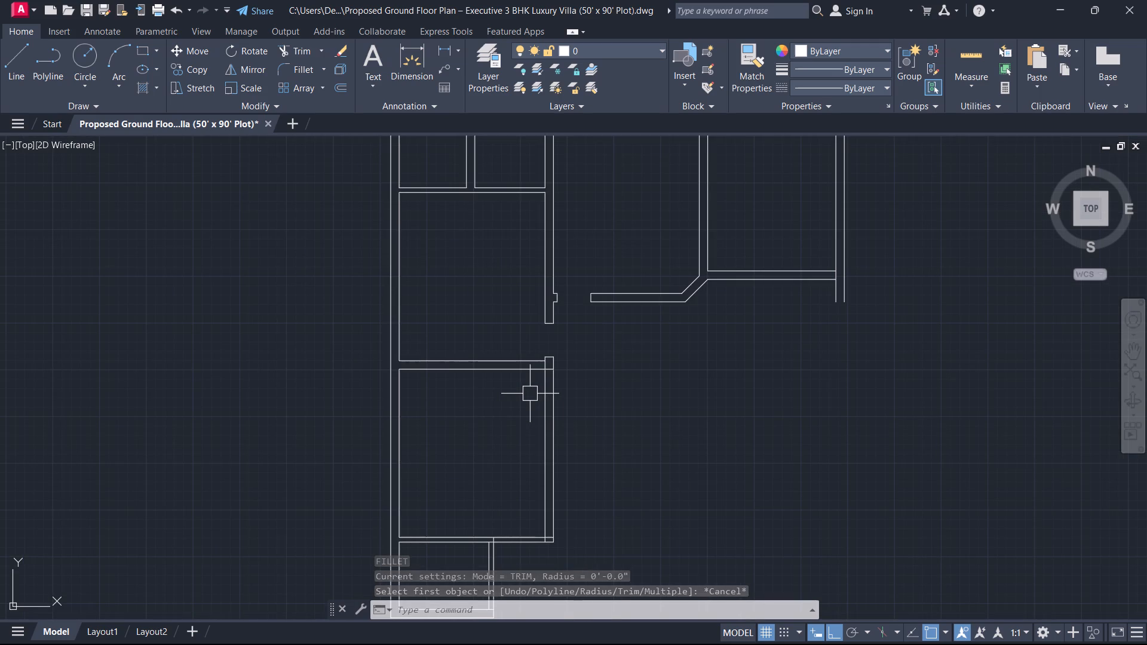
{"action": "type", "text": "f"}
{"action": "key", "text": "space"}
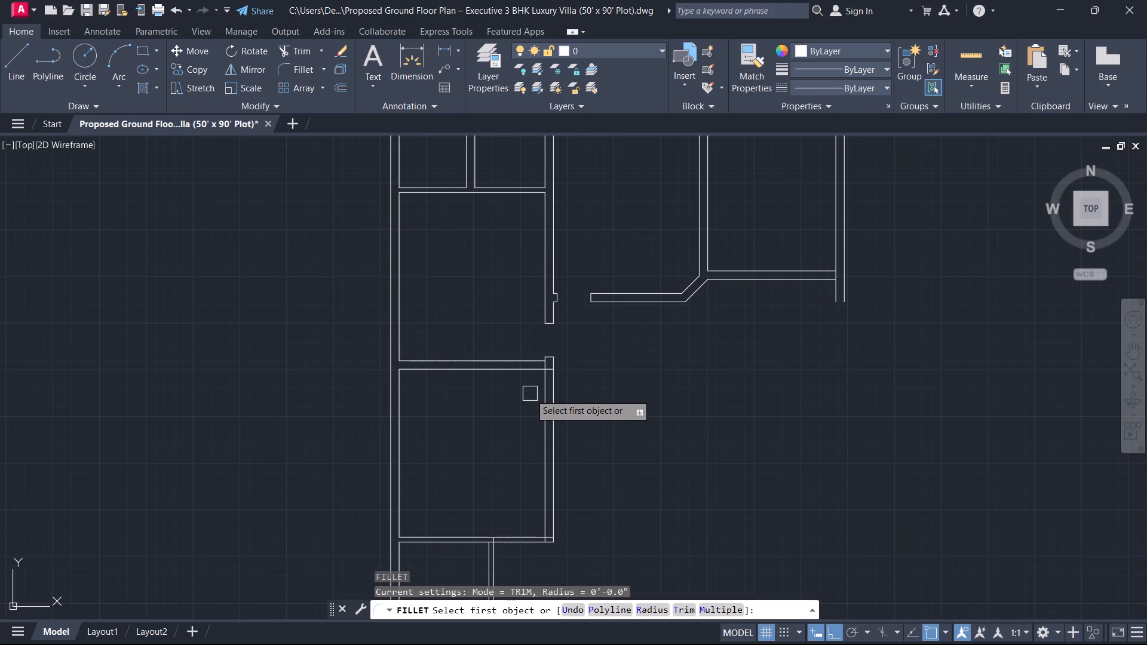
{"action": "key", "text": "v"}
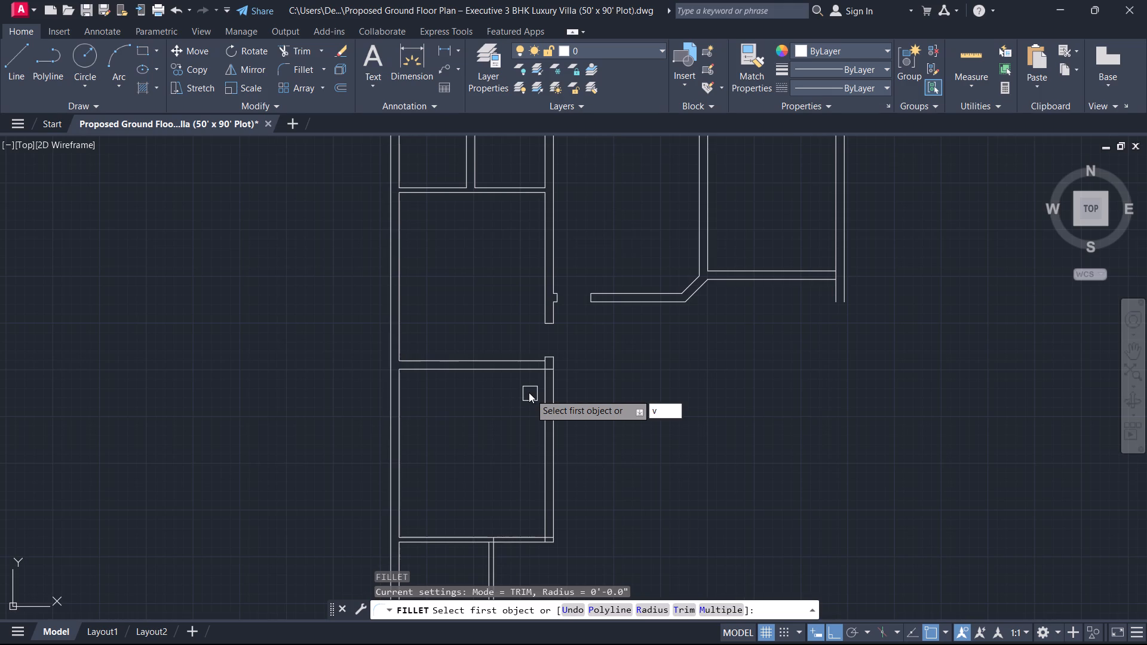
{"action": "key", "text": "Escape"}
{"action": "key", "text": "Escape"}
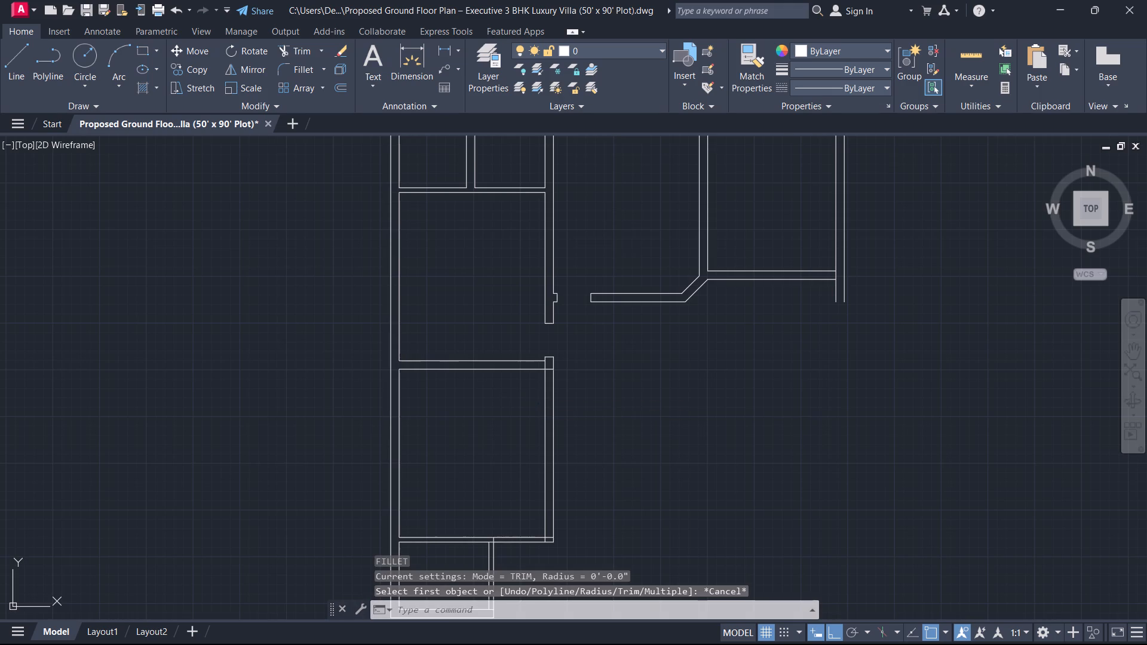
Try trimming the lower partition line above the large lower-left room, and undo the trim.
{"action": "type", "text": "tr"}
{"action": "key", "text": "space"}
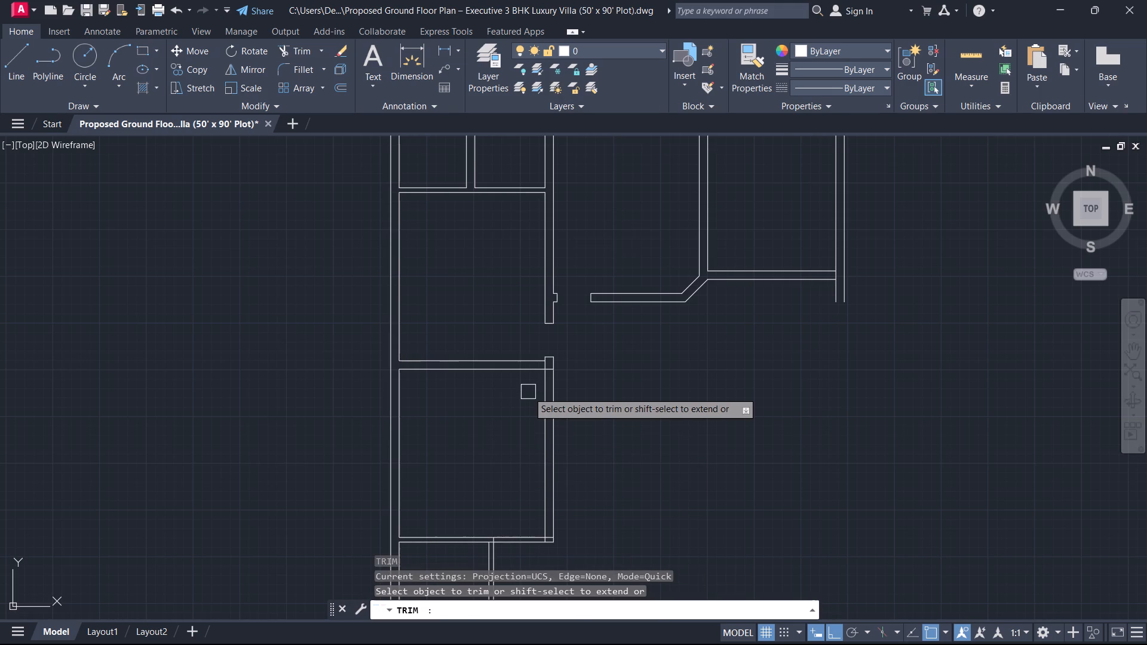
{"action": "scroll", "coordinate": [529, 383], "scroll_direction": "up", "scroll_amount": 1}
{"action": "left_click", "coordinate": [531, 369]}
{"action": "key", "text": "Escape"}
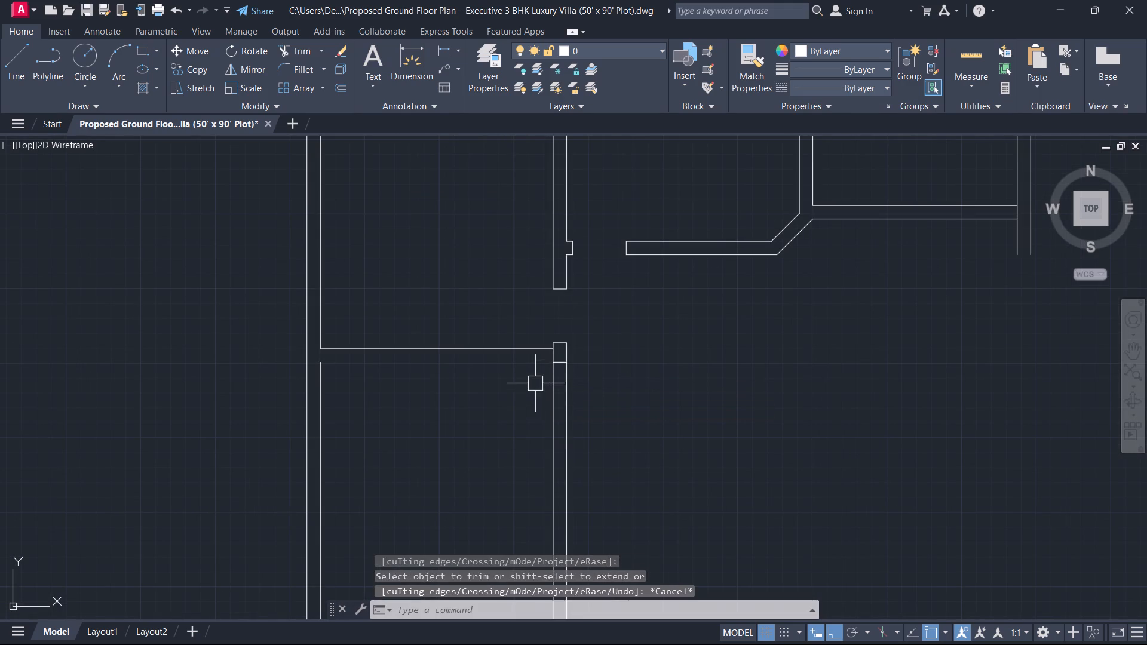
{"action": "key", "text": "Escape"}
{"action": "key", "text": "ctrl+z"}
Fillet the large lower-left room's top line with its inner right wall line to form a square corner.
{"action": "type", "text": "f"}
{"action": "key", "text": "space"}
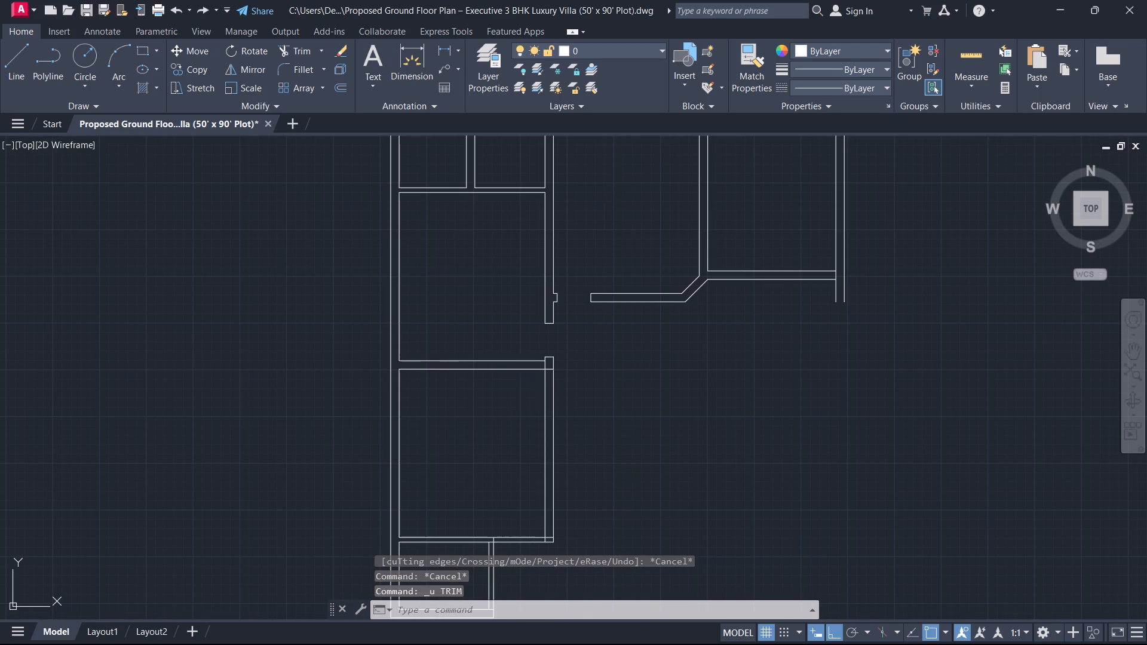
{"action": "scroll", "coordinate": [519, 379], "scroll_direction": "up", "scroll_amount": 2}
{"action": "left_click", "coordinate": [528, 356]}
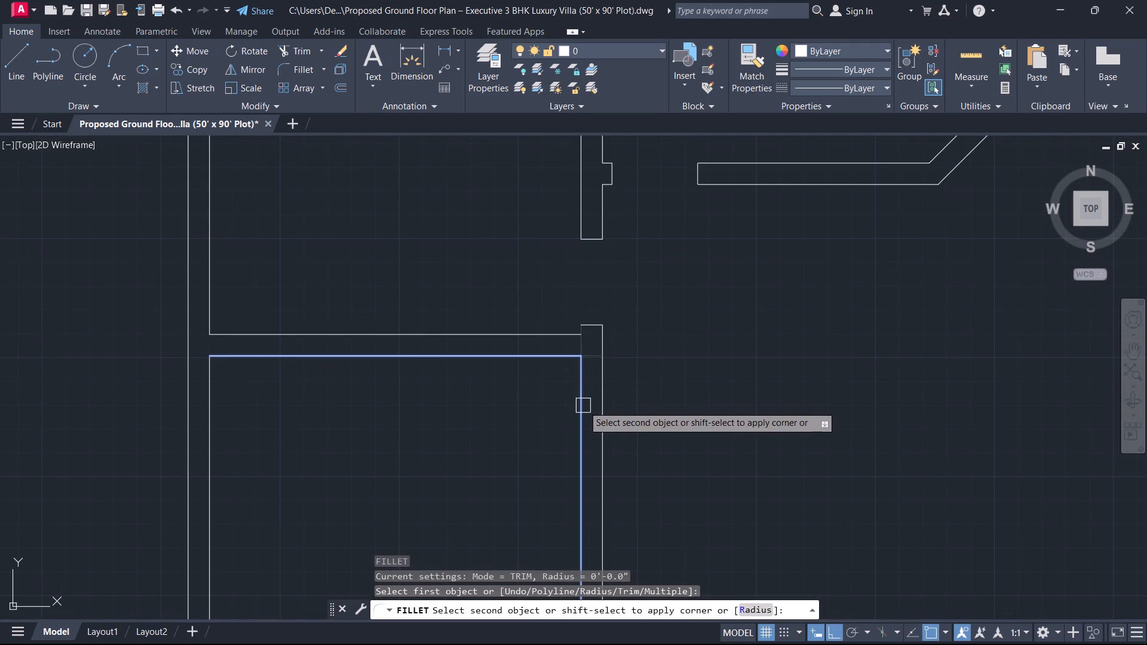
{"action": "left_click", "coordinate": [583, 406]}
{"action": "key", "text": "Escape"}
Draw a short vertical line joining the partition's upper line to the wall end cap above the large lower-left room.
{"action": "scroll", "coordinate": [562, 345], "scroll_direction": "up", "scroll_amount": 3}
{"action": "middle_click_drag", "start_coordinate": [562, 345], "coordinate": [495, 388]}
{"action": "type", "text": "l"}
{"action": "key", "text": "space"}
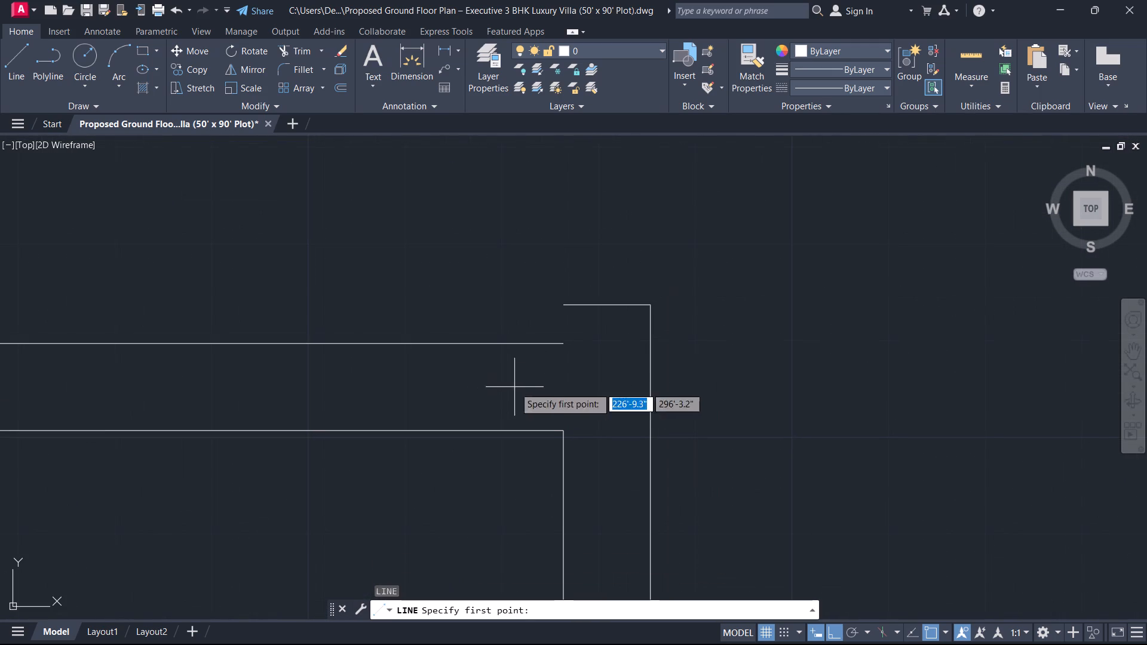
{"action": "left_click_drag", "start_coordinate": [562, 343], "coordinate": [565, 330]}
{"action": "left_click_drag", "start_coordinate": [563, 304], "coordinate": [564, 311]}
{"action": "key", "text": "Escape"}
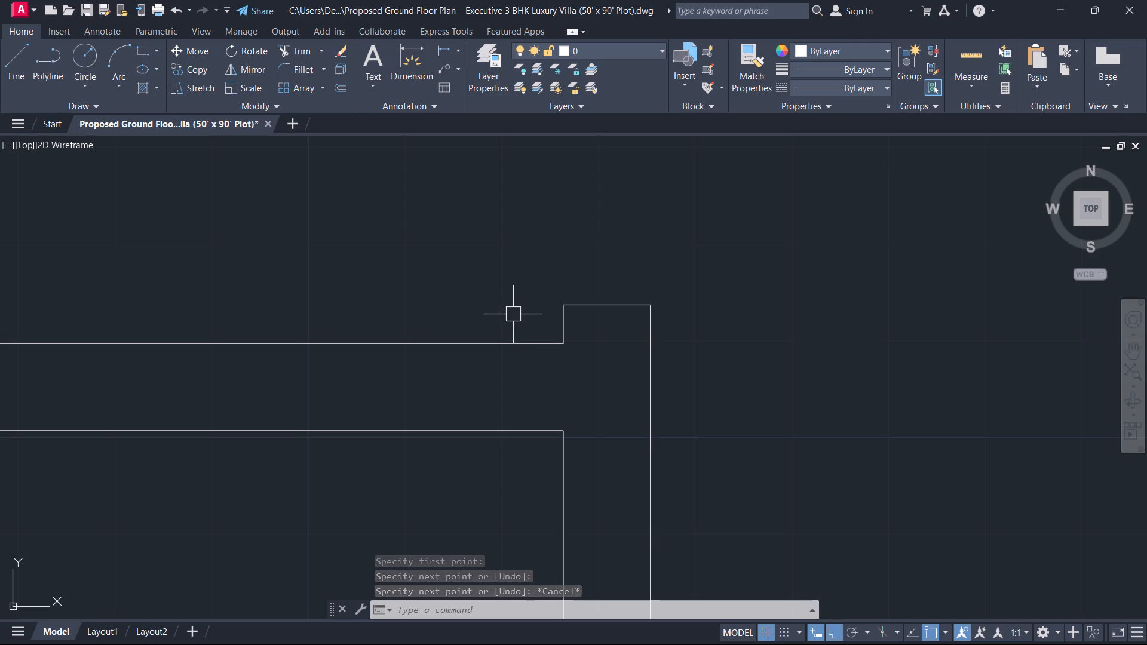
Offset the large lower-left room's outer right wall line 25'1" to the right.
{"action": "middle_click_drag", "start_coordinate": [577, 367], "coordinate": [576, 366]}
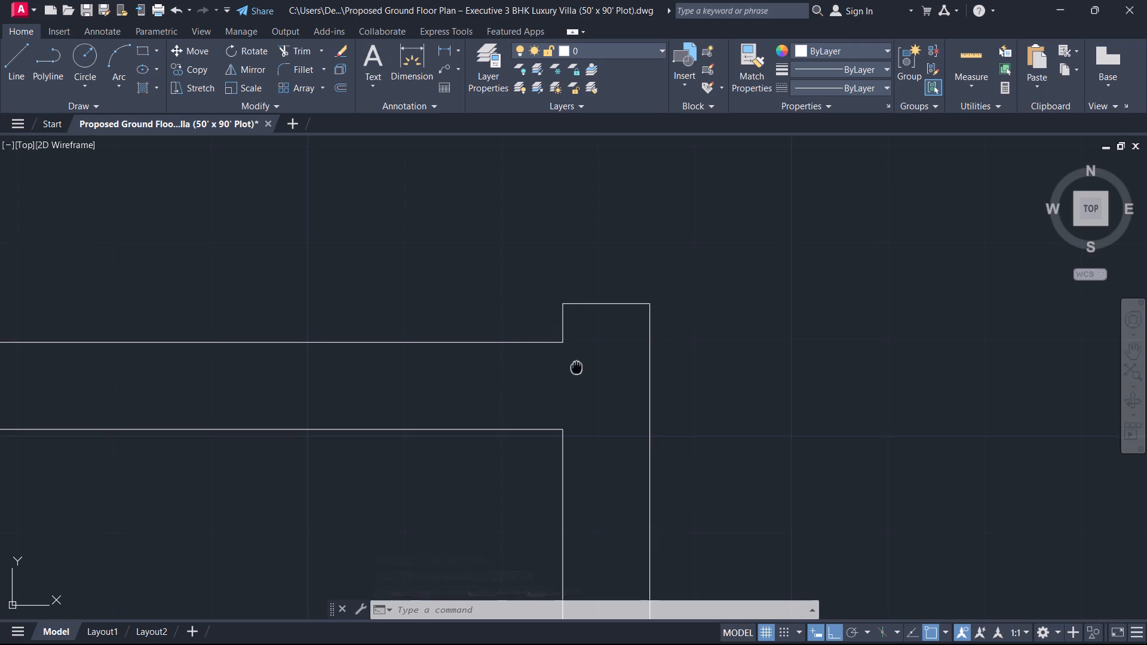
{"action": "scroll", "coordinate": [575, 365], "scroll_direction": "down", "scroll_amount": 3}
{"action": "middle_click_drag", "start_coordinate": [576, 366], "coordinate": [537, 350]}
{"action": "scroll", "coordinate": [565, 311], "scroll_direction": "down", "scroll_amount": 2}
{"action": "middle_click_drag", "start_coordinate": [560, 305], "coordinate": [408, 298]}
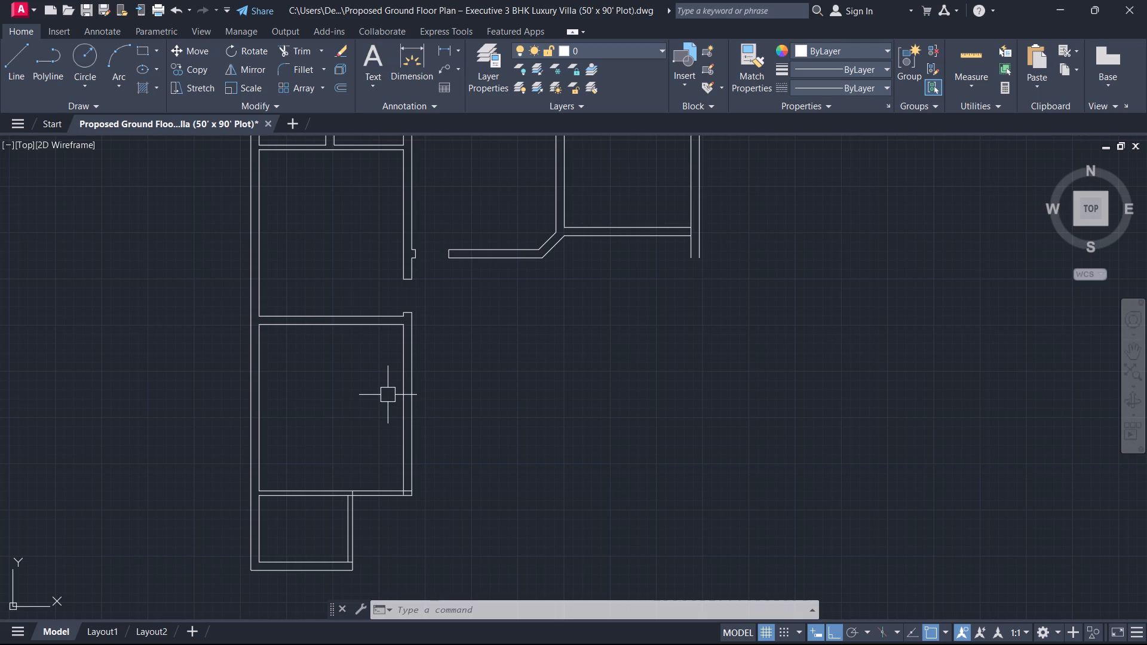
{"action": "scroll", "coordinate": [434, 452], "scroll_direction": "down", "scroll_amount": 2}
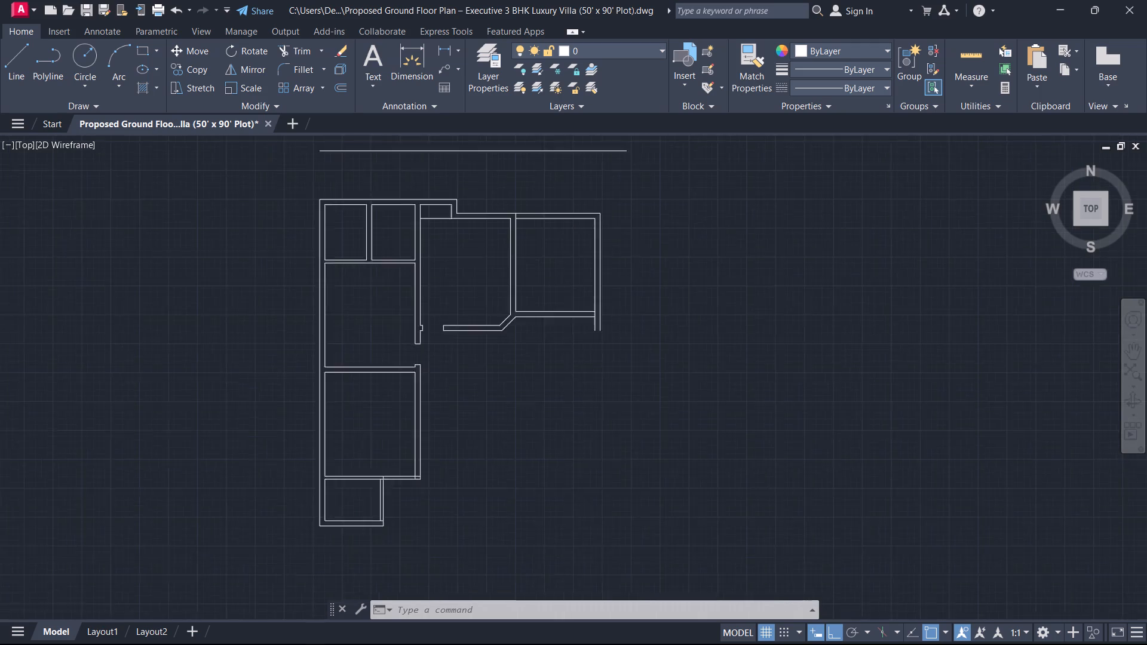
{"action": "middle_click_drag", "start_coordinate": [469, 425], "coordinate": [399, 444]}
{"action": "scroll", "coordinate": [459, 418], "scroll_direction": "up", "scroll_amount": 3}
{"action": "type", "text": "o"}
{"action": "key", "text": "space"}
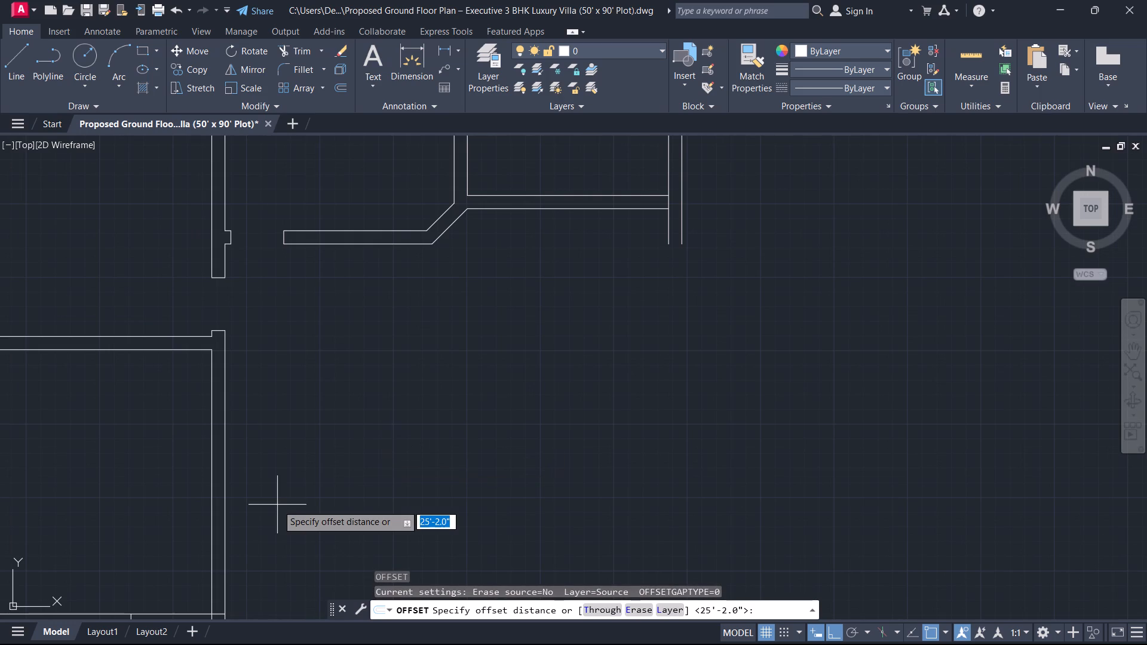
{"action": "type", "text": "25'"}
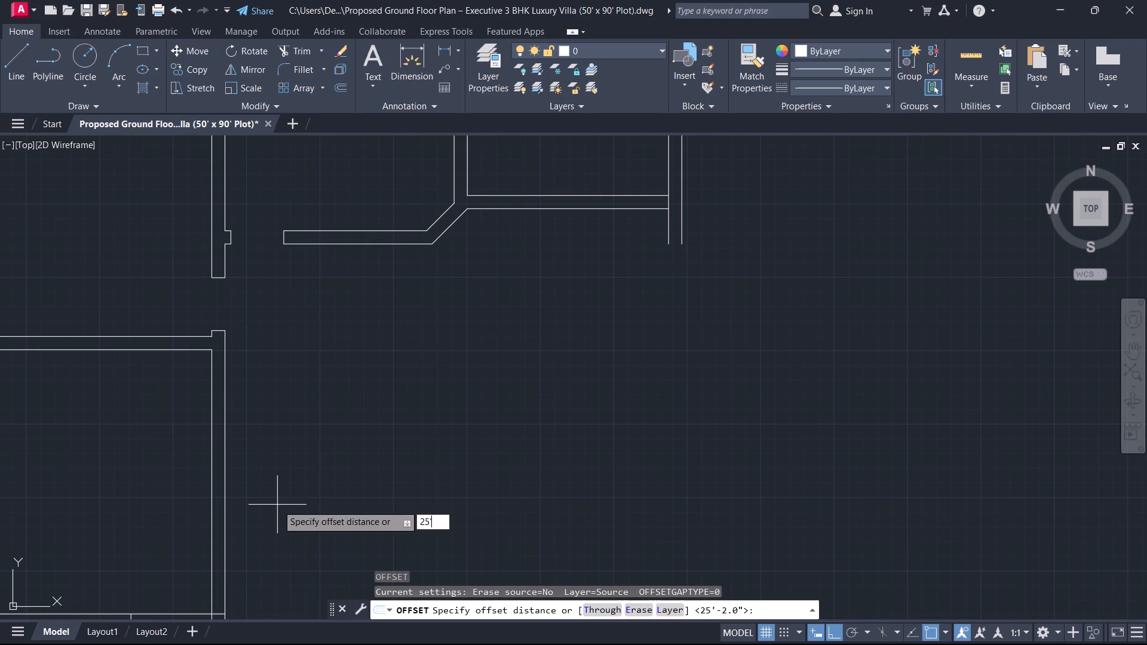
{"action": "key", "text": "1"}
{"action": "key", "text": "Return"}
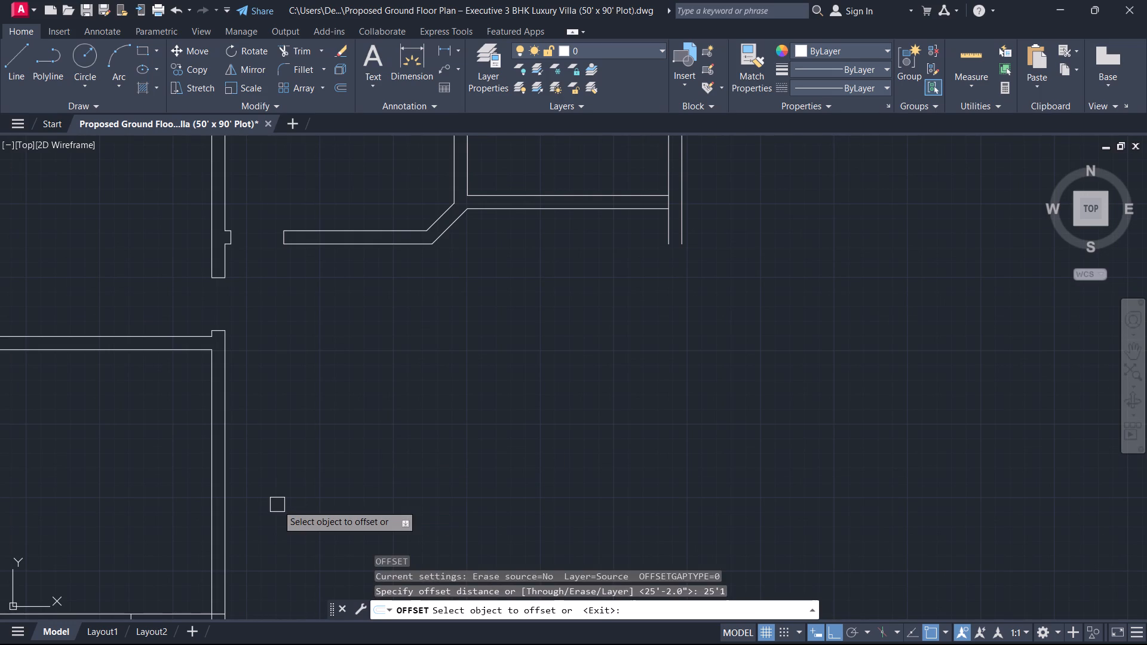
{"action": "left_click", "coordinate": [231, 479]}
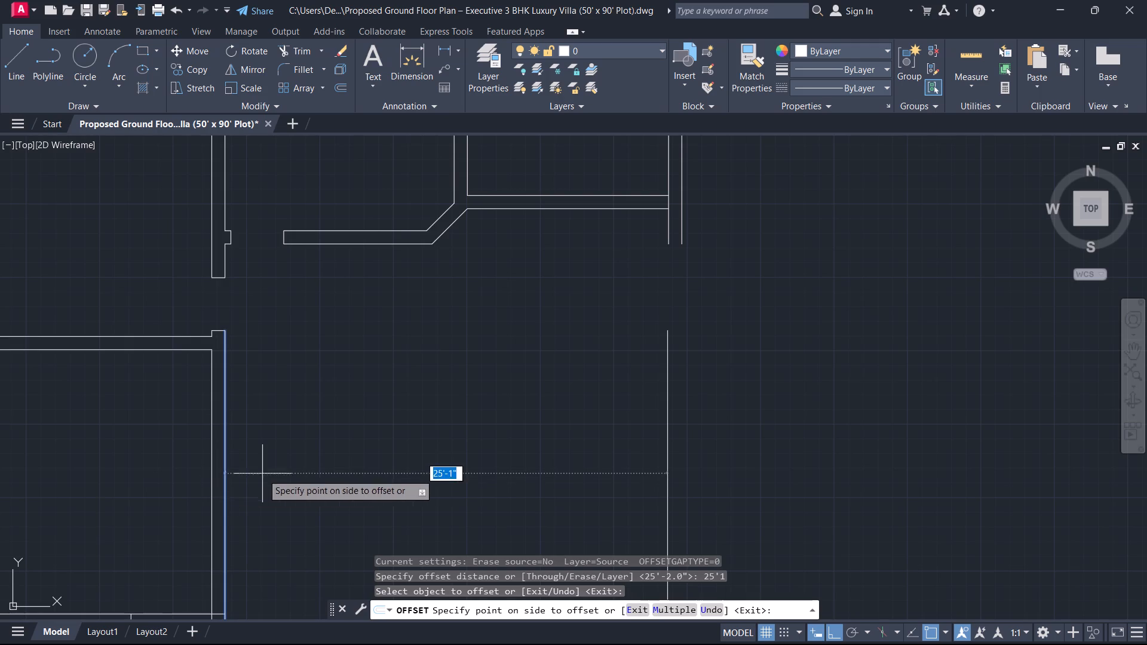
{"action": "left_click", "coordinate": [306, 468]}
{"action": "key", "text": "Escape"}
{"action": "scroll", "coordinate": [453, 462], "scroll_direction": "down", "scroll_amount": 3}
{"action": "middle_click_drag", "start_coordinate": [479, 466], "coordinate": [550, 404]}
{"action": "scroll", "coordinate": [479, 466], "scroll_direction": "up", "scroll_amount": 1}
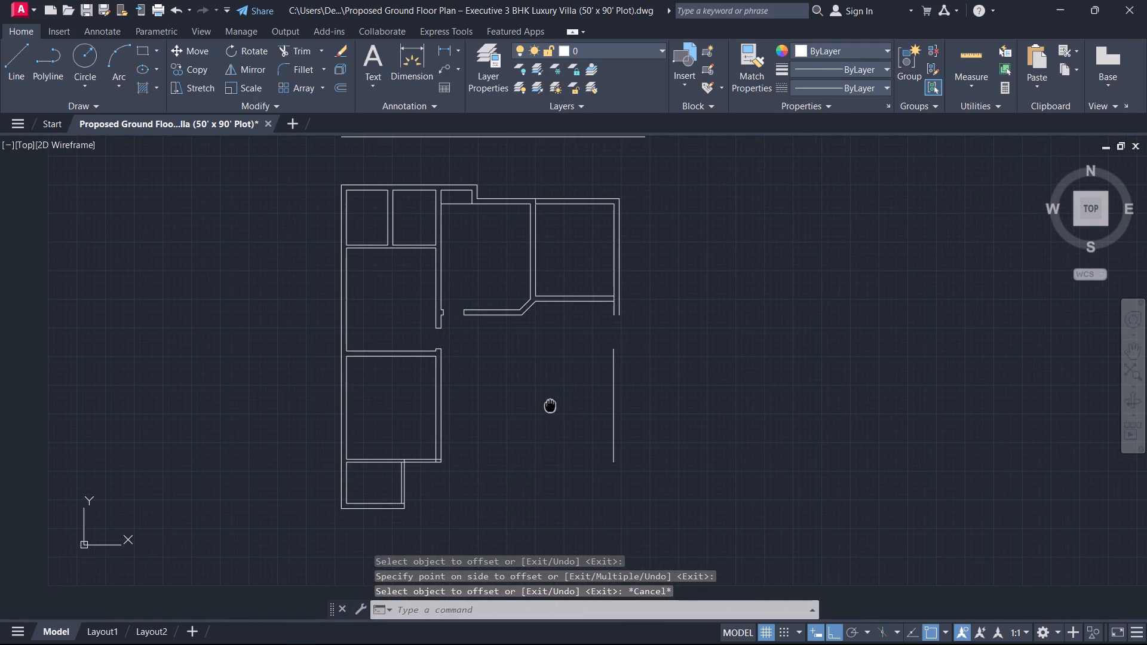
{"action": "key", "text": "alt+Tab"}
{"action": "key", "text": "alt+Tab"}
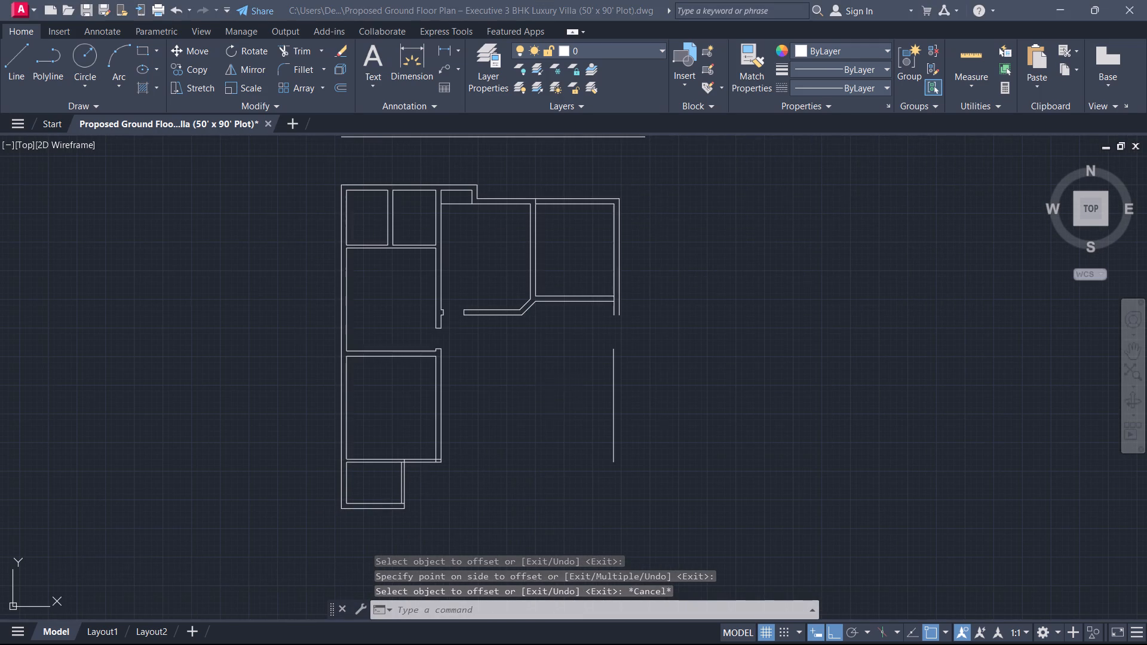
Offset the lower right-hand wall line 9" outward to the right to form the wall thickness.
{"action": "scroll", "coordinate": [486, 427], "scroll_direction": "up", "scroll_amount": 1}
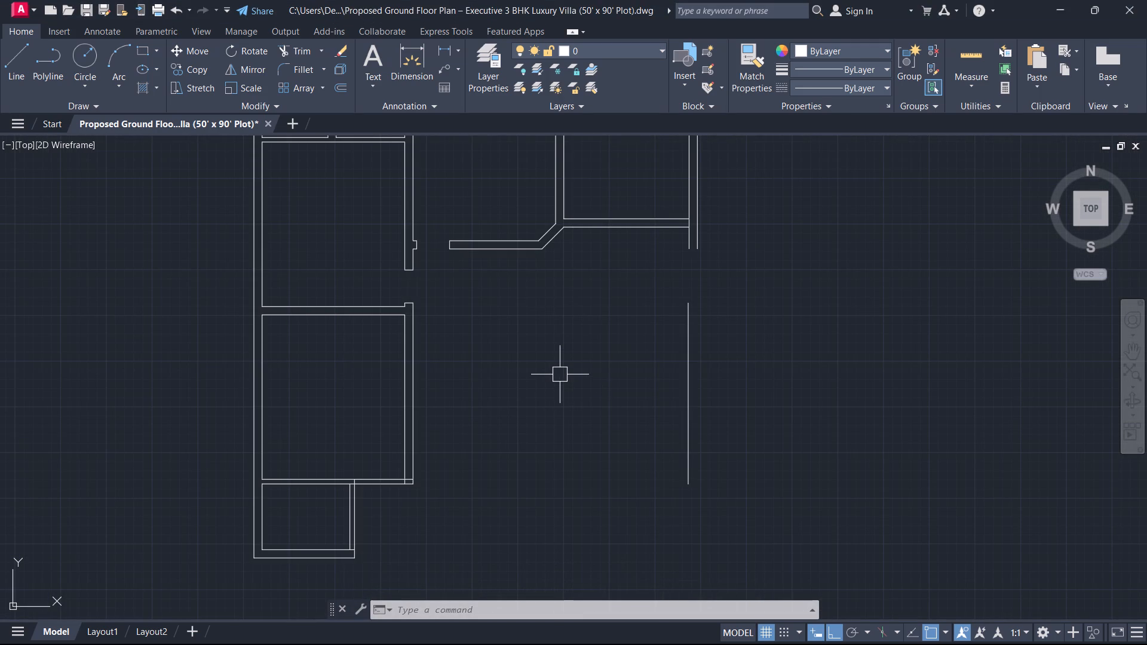
{"action": "type", "text": "o"}
{"action": "key", "text": "space"}
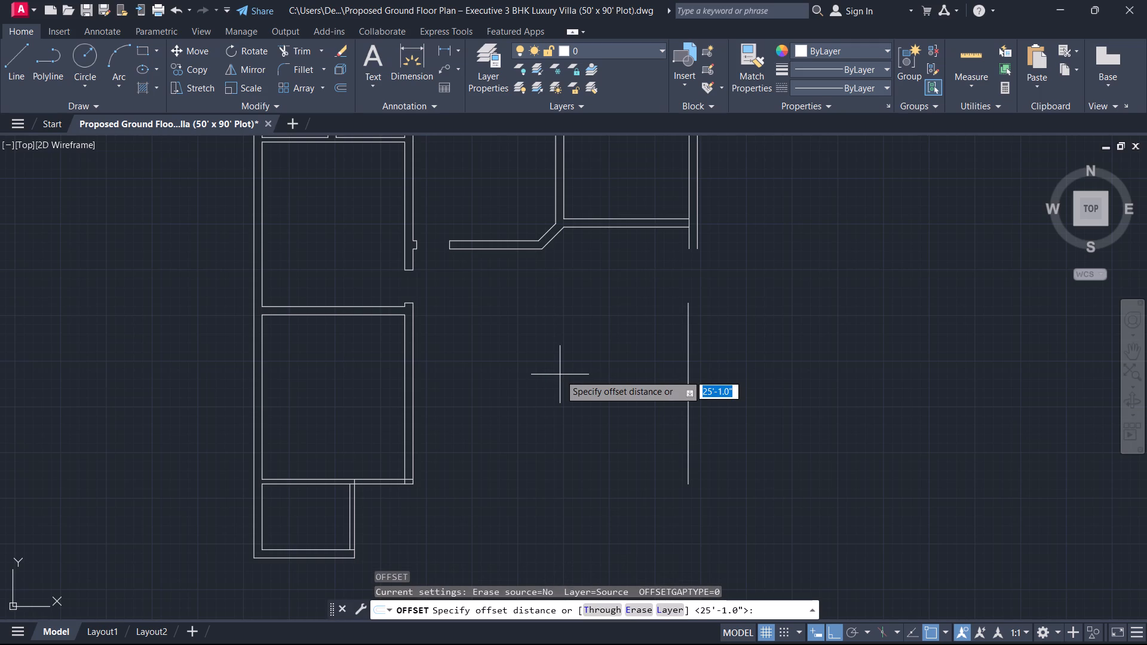
{"action": "key", "text": "9"}
{"action": "key", "text": "Return"}
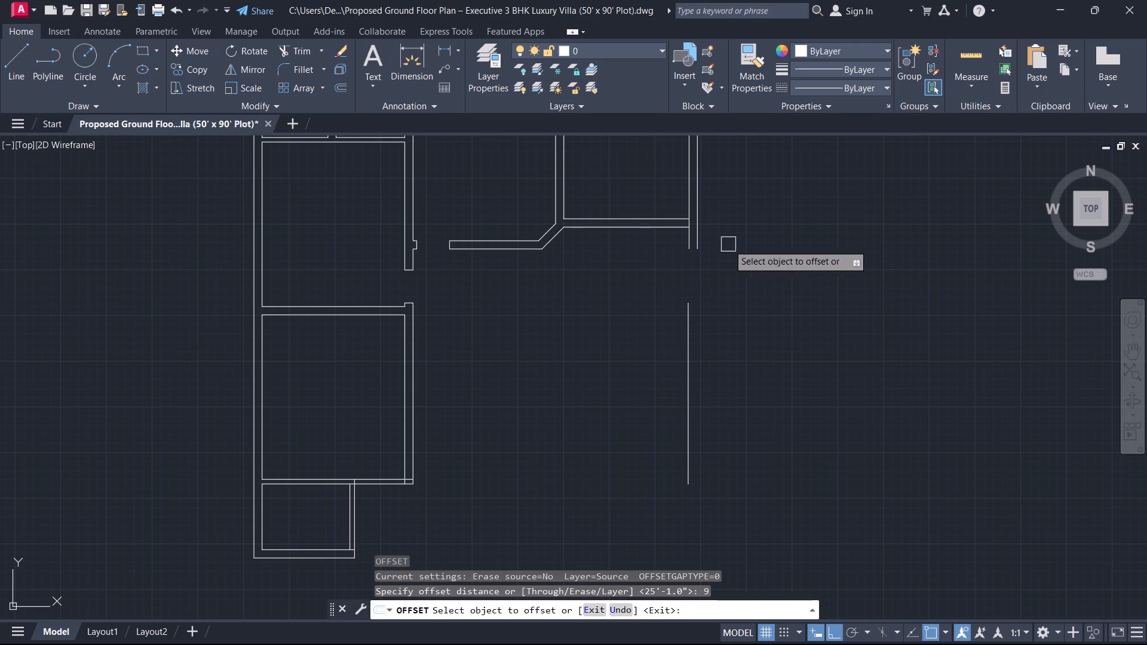
{"action": "left_click", "coordinate": [685, 374]}
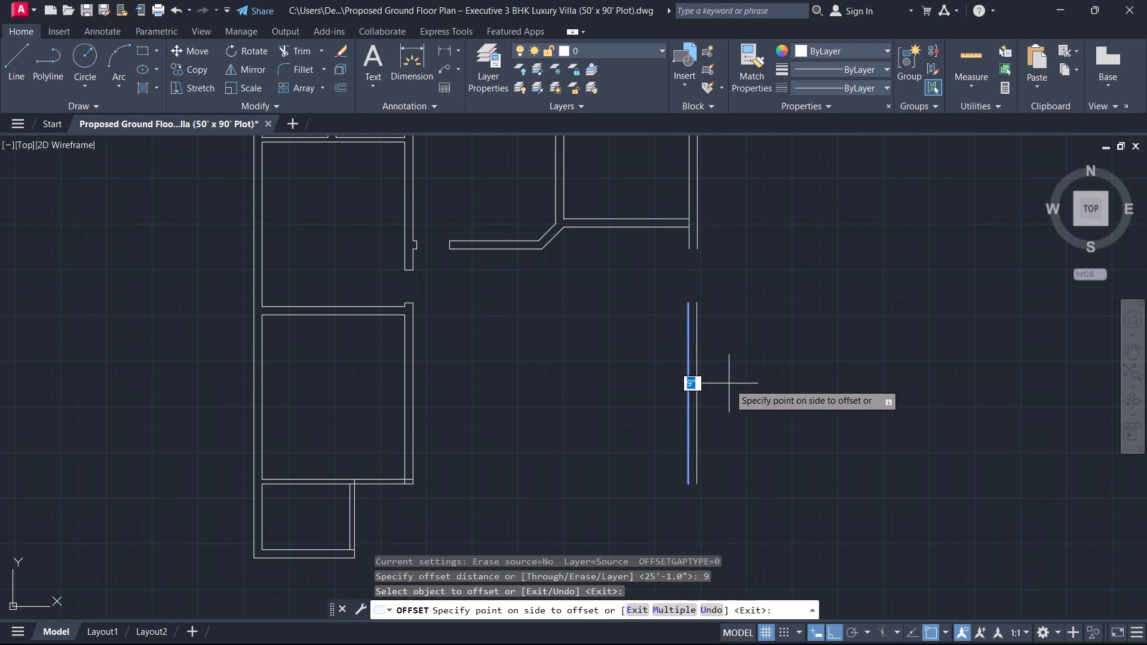
{"action": "left_click", "coordinate": [731, 384]}
{"action": "key", "text": "grave"}
{"action": "scroll", "coordinate": [731, 385], "scroll_direction": "down", "scroll_amount": 2}
{"action": "middle_click", "coordinate": [732, 390]}
{"action": "scroll", "coordinate": [729, 389], "scroll_direction": "down", "scroll_amount": 1}
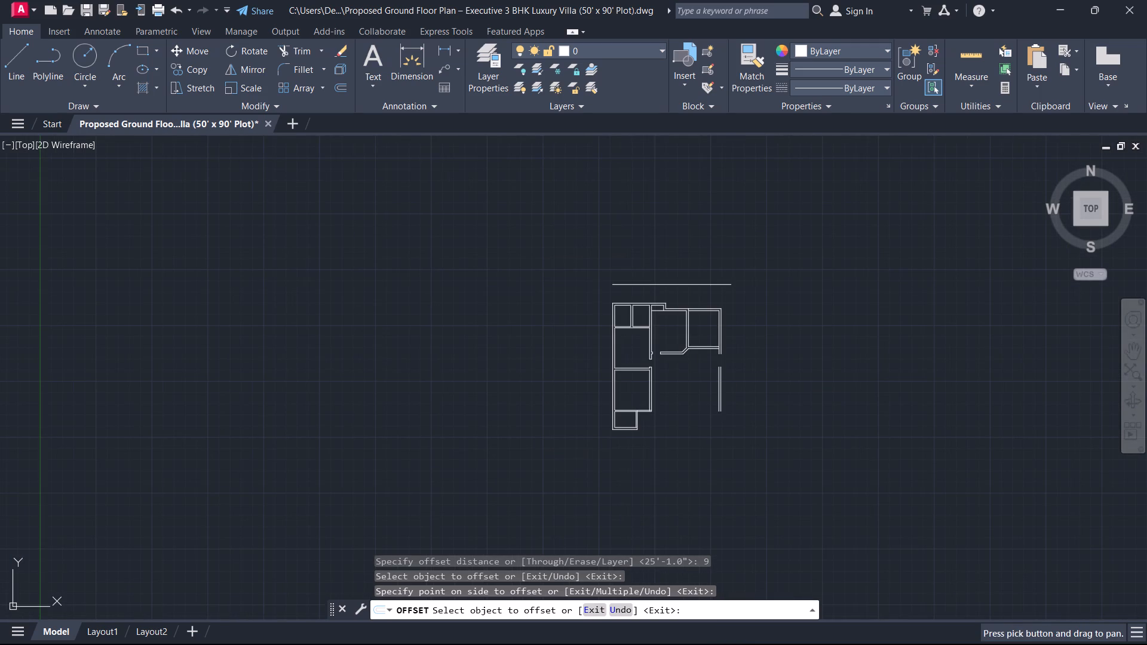
{"action": "scroll", "coordinate": [758, 345], "scroll_direction": "up", "scroll_amount": 2}
{"action": "middle_click_drag", "start_coordinate": [608, 385], "coordinate": [703, 352]}
{"action": "key", "text": "Escape"}
{"action": "key", "text": "Escape"}
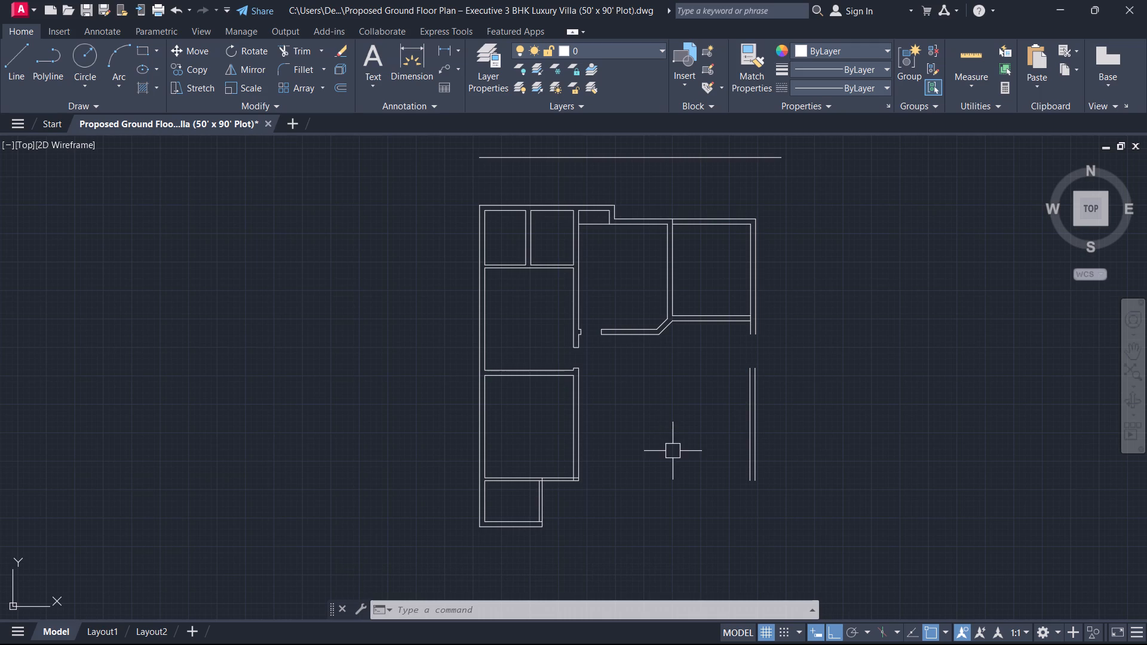
Offset the lower line of the central horizontal partition, left of its diagonal corner, 16' downward.
{"action": "middle_click_drag", "start_coordinate": [674, 462], "coordinate": [673, 454]}
{"action": "scroll", "coordinate": [674, 462], "scroll_direction": "up", "scroll_amount": 1}
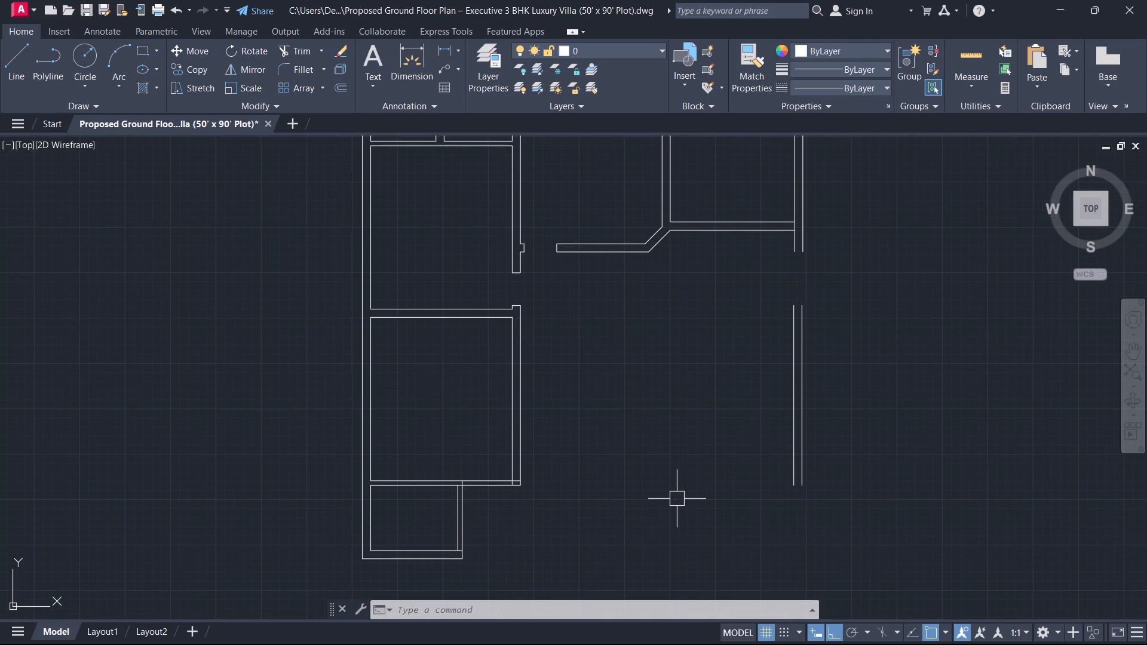
{"action": "scroll", "coordinate": [660, 516], "scroll_direction": "down", "scroll_amount": 1}
{"action": "middle_click_drag", "start_coordinate": [660, 516], "coordinate": [744, 500]}
{"action": "scroll", "coordinate": [744, 500], "scroll_direction": "down", "scroll_amount": 1}
{"action": "scroll", "coordinate": [744, 469], "scroll_direction": "up", "scroll_amount": 2}
{"action": "type", "text": "o"}
{"action": "key", "text": "space"}
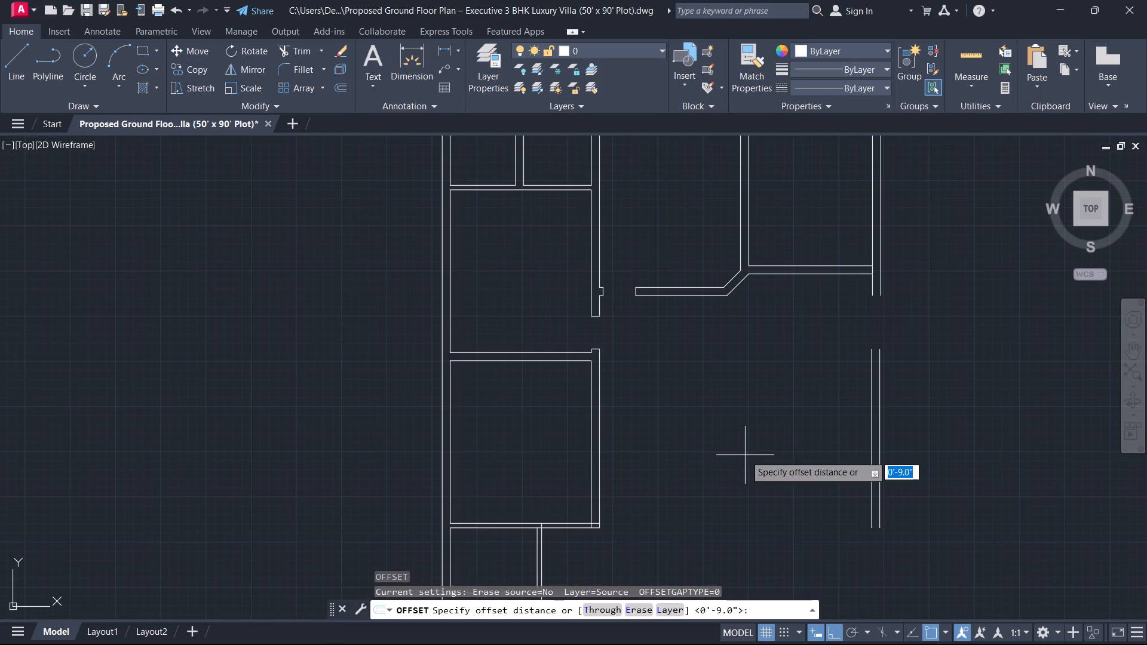
{"action": "type", "text": "16"}
{"action": "key", "text": "apostrophe"}
{"action": "key", "text": "Return"}
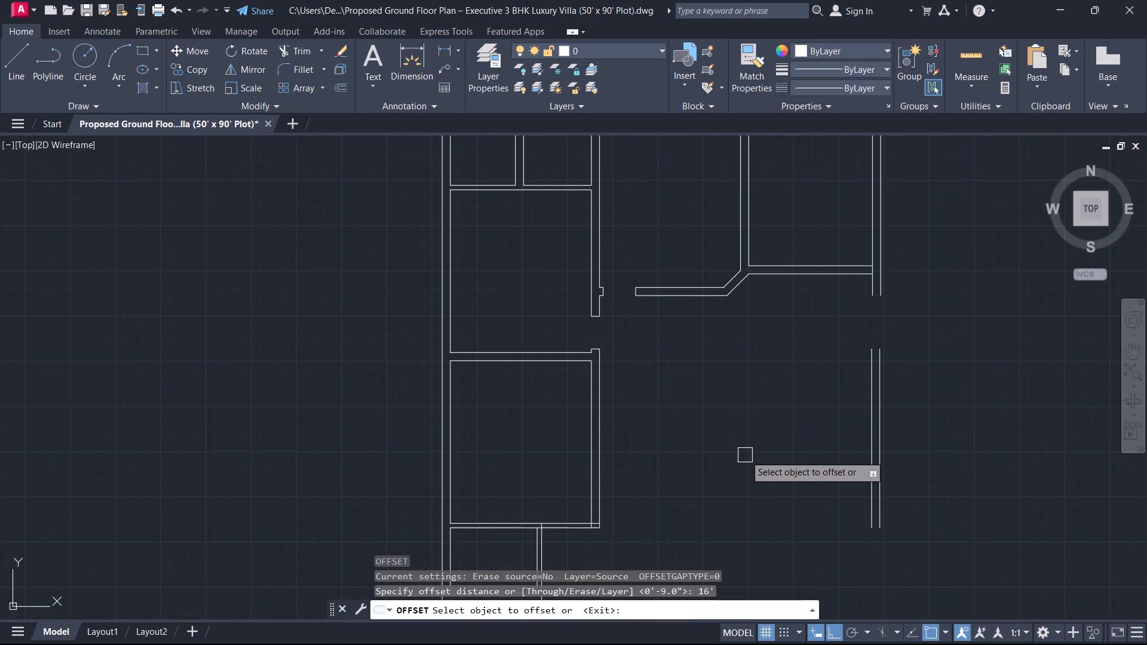
{"action": "scroll", "coordinate": [679, 362], "scroll_direction": "up", "scroll_amount": 1}
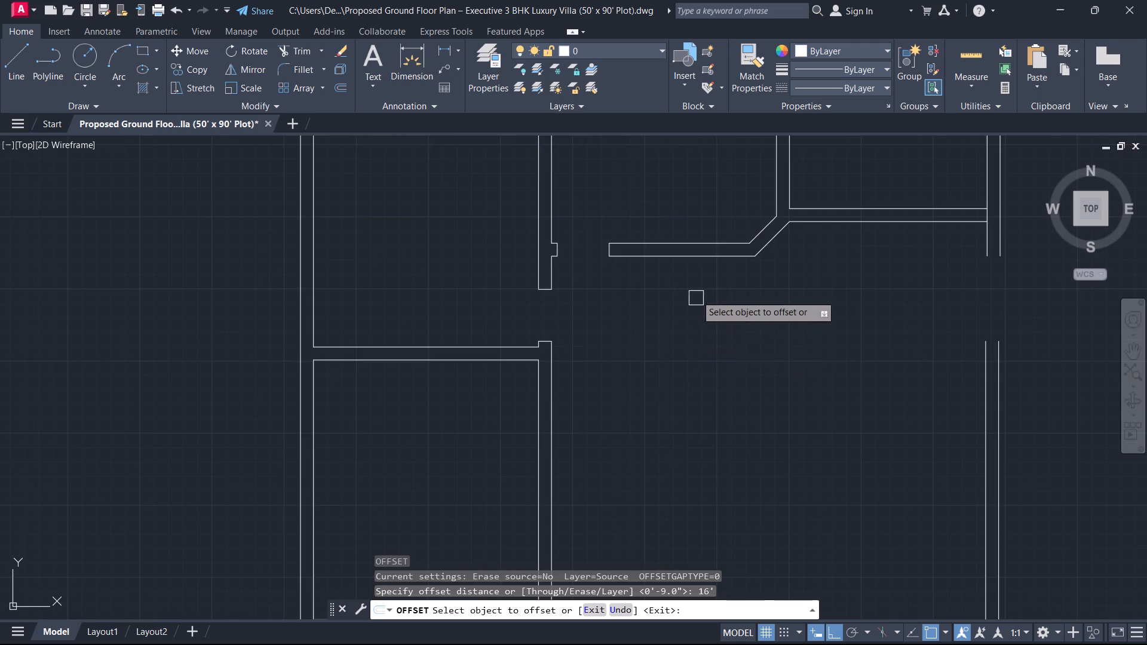
{"action": "scroll", "coordinate": [696, 293], "scroll_direction": "up", "scroll_amount": 1}
{"action": "left_click", "coordinate": [694, 242]}
{"action": "left_click", "coordinate": [671, 470]}
{"action": "scroll", "coordinate": [686, 481], "scroll_direction": "down", "scroll_amount": 3}
{"action": "middle_click_drag", "start_coordinate": [661, 454], "coordinate": [602, 250]}
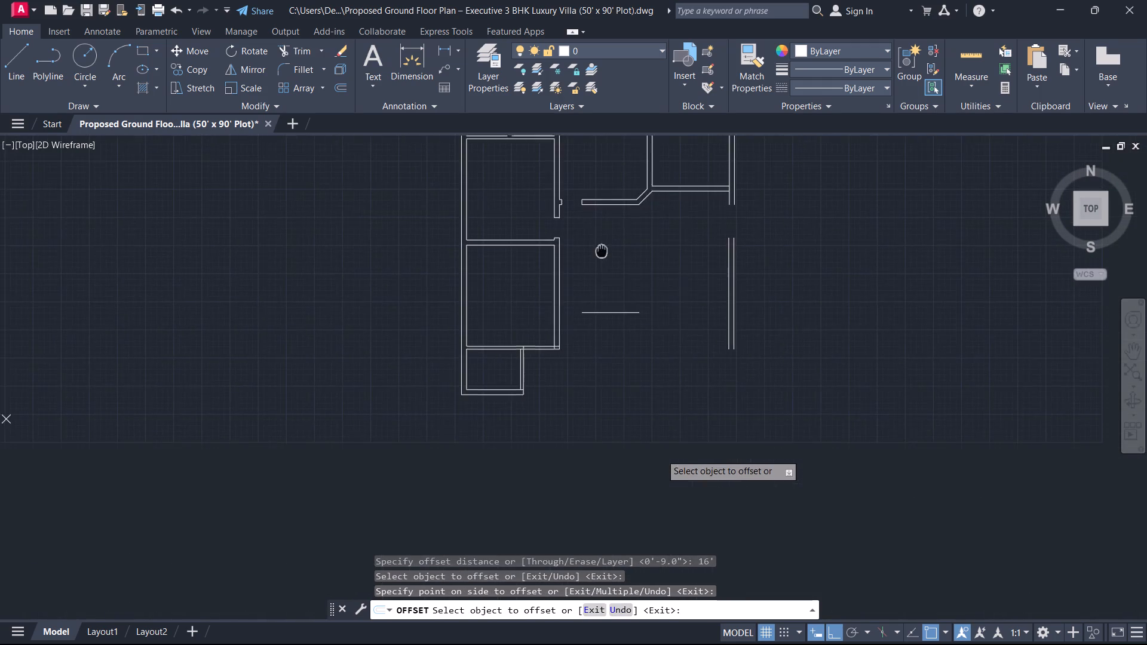
{"action": "middle_click_drag", "start_coordinate": [602, 250], "coordinate": [602, 249]}
{"action": "scroll", "coordinate": [591, 305], "scroll_direction": "up", "scroll_amount": 2}
{"action": "key", "text": "Escape"}
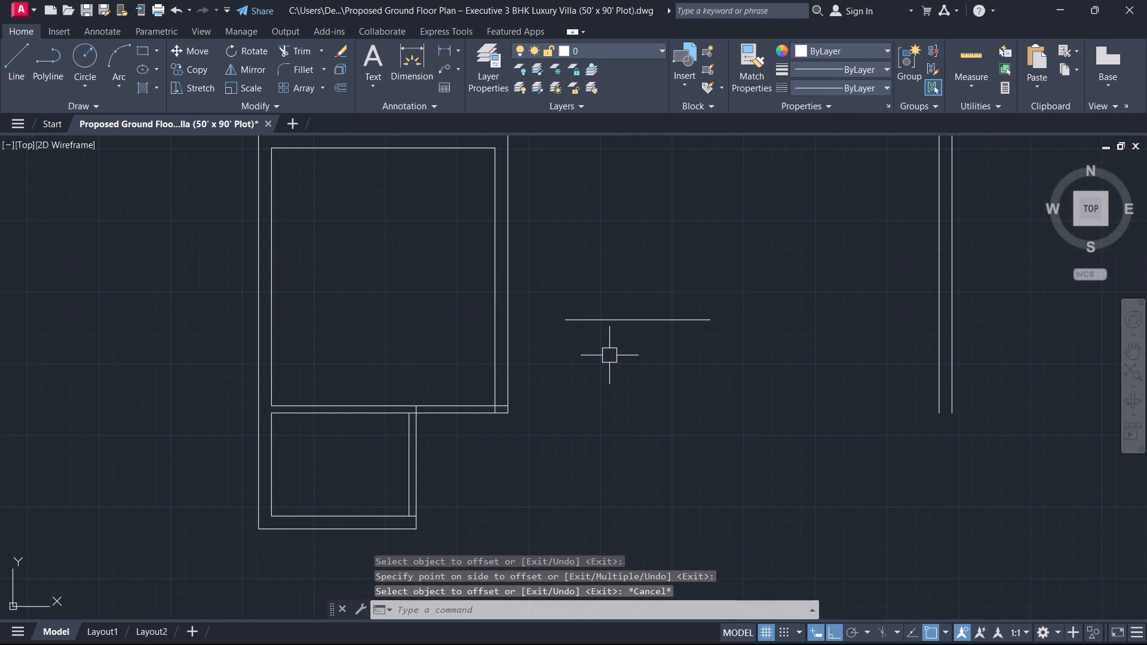
Extend the new horizontal line rightward to the outer line of the lower right-hand wall.
{"action": "type", "text": "ex"}
{"action": "key", "text": "space"}
{"action": "left_click_drag", "start_coordinate": [655, 286], "coordinate": [657, 309]}
{"action": "left_click", "coordinate": [654, 340]}
{"action": "left_click", "coordinate": [741, 247]}
{"action": "key", "text": "Escape"}
{"action": "middle_click_drag", "start_coordinate": [678, 293], "coordinate": [649, 306]}
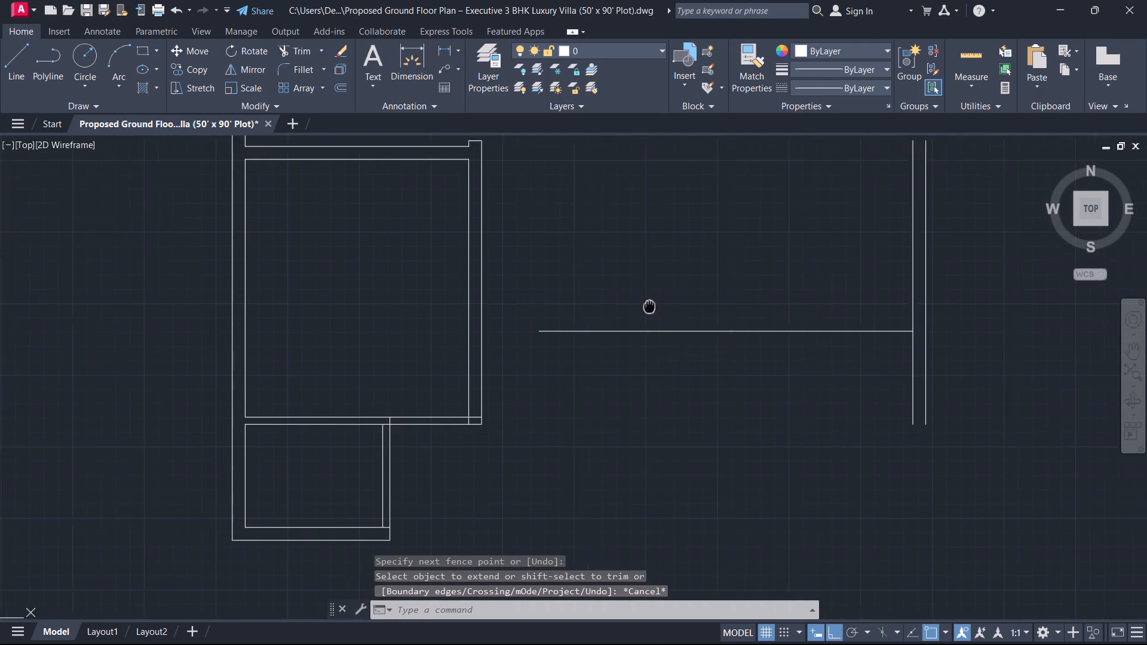
{"action": "middle_click_drag", "start_coordinate": [649, 306], "coordinate": [482, 392]}
{"action": "key", "text": "space"}
{"action": "left_click", "coordinate": [542, 449]}
{"action": "left_click", "coordinate": [685, 333]}
{"action": "key", "text": "Escape"}
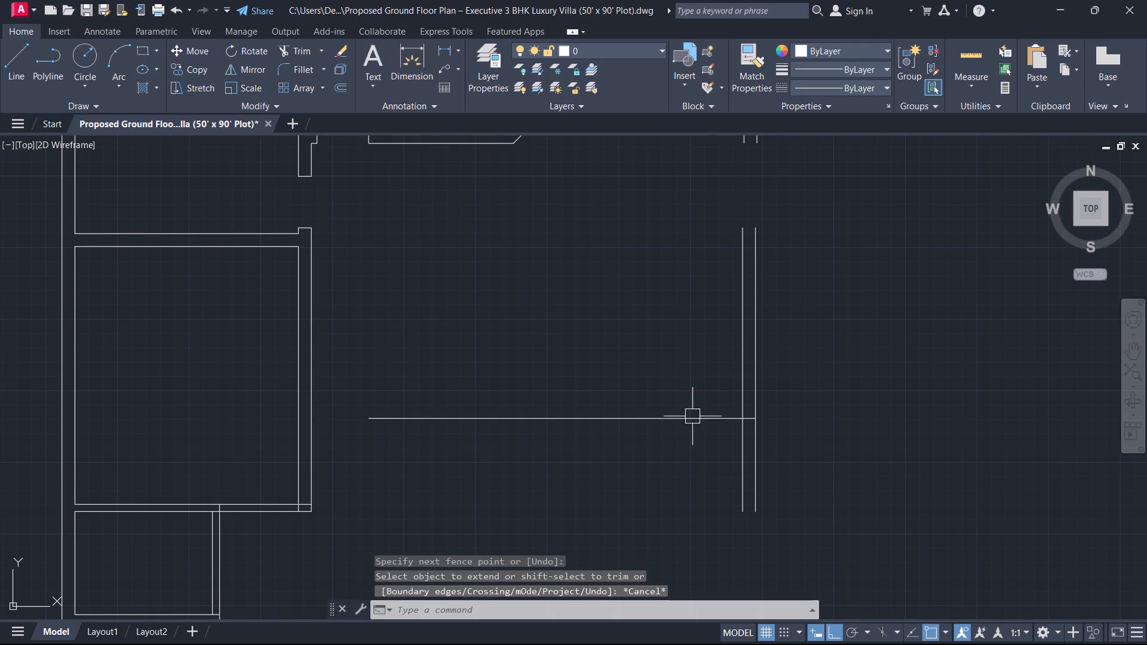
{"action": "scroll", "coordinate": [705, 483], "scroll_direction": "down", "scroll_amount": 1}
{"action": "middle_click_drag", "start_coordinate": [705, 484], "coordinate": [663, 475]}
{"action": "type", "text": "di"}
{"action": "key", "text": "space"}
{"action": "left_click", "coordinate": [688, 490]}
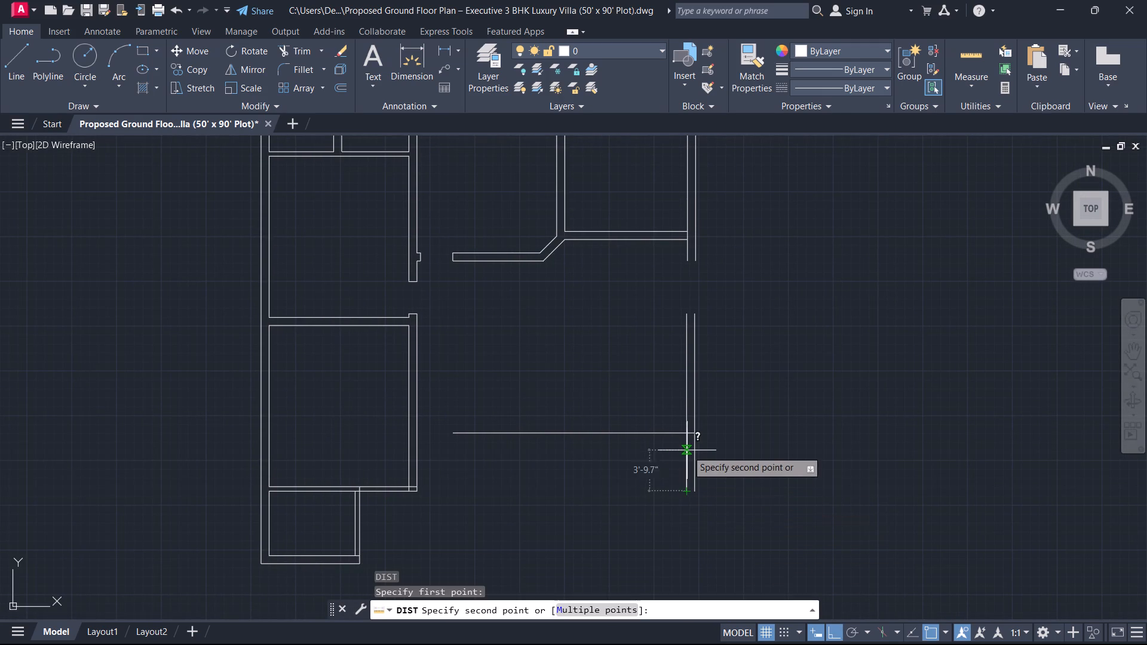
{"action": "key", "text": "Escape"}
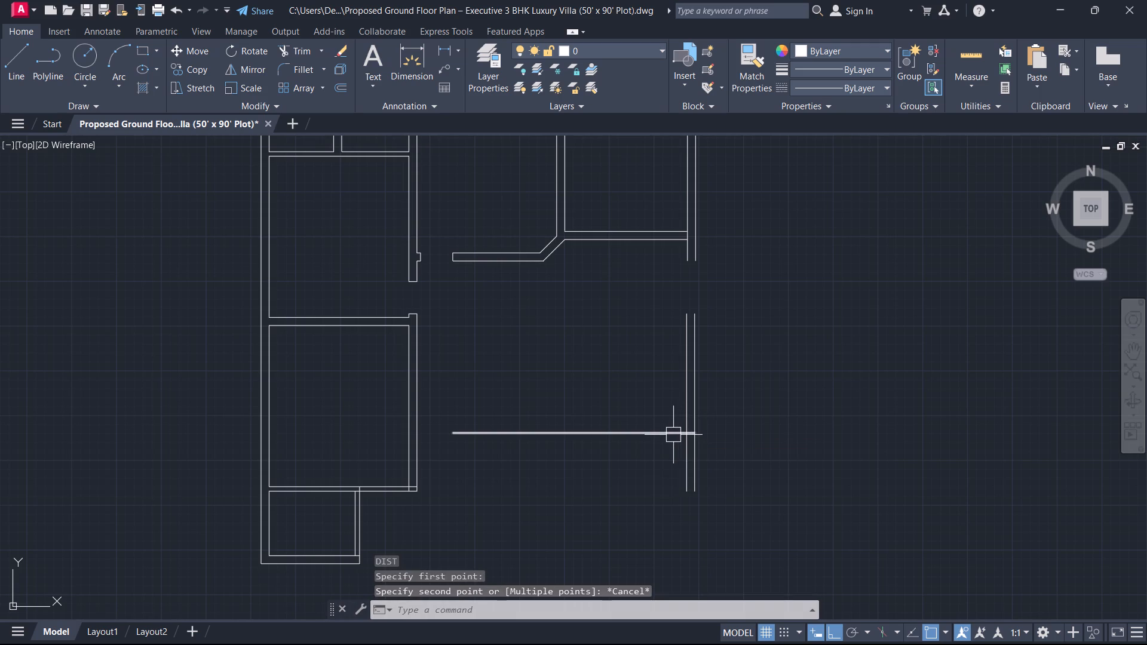
Offset the extended horizontal line 9" downward to form the bottom wall.
{"action": "type", "text": "o"}
{"action": "key", "text": "space"}
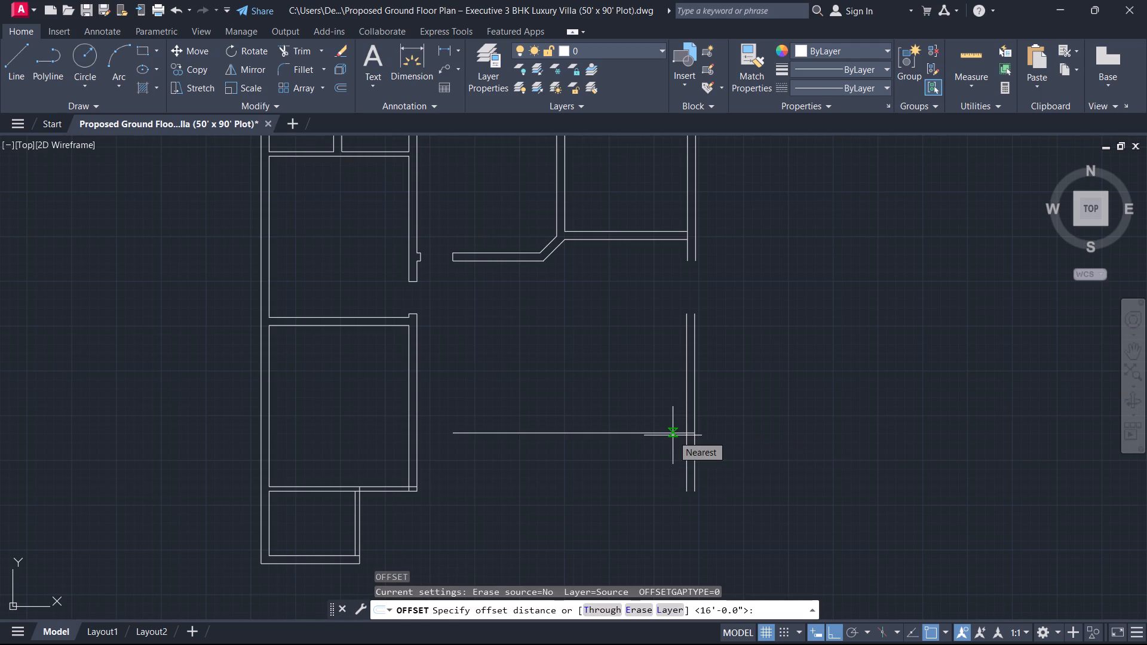
{"action": "key", "text": "9"}
{"action": "key", "text": "Return"}
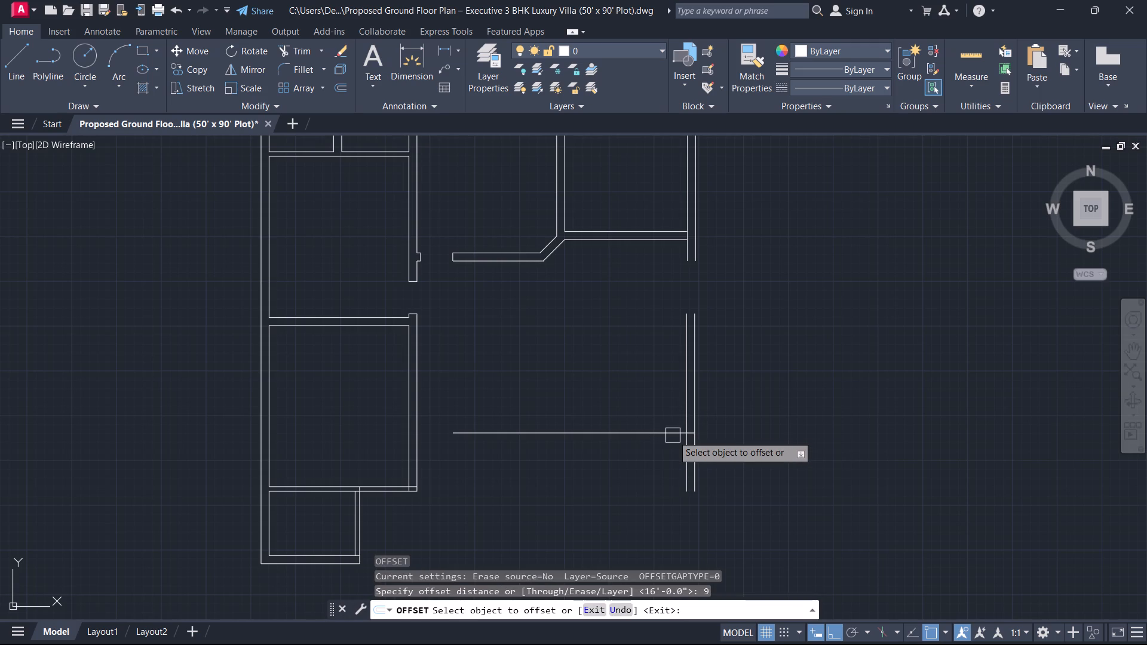
{"action": "left_click", "coordinate": [653, 428]}
{"action": "left_click", "coordinate": [633, 461]}
{"action": "key", "text": "Escape"}
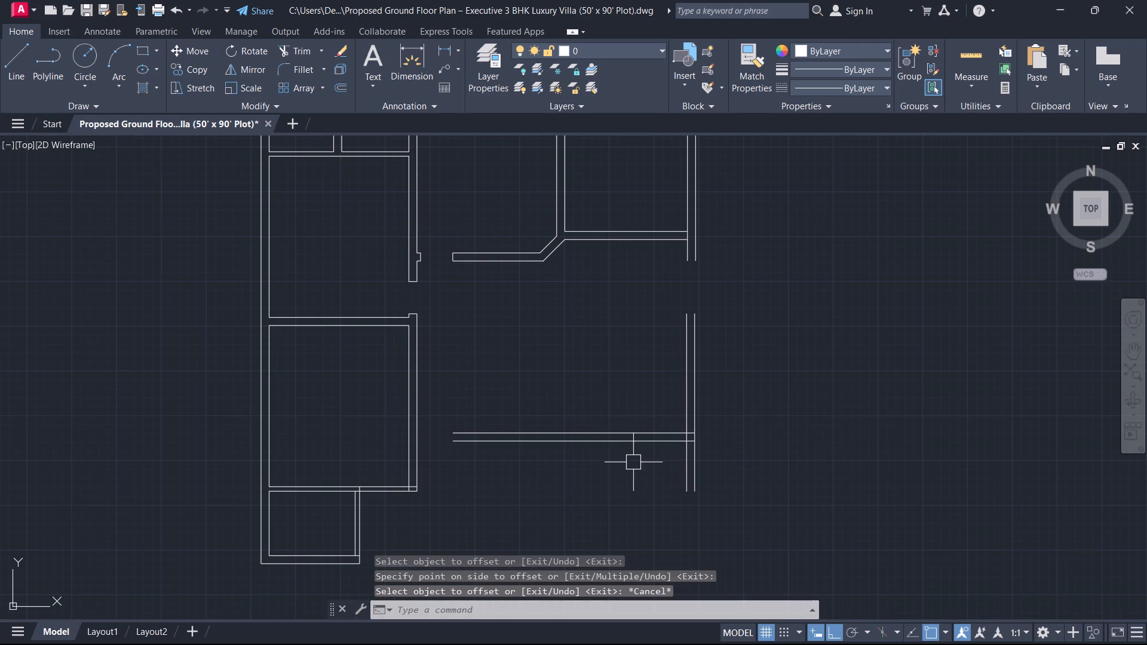
Offset the bottom wall's upper line 7' upward and the right-hand wall's inner line 7' to the left.
{"action": "type", "text": "o"}
{"action": "key", "text": "space"}
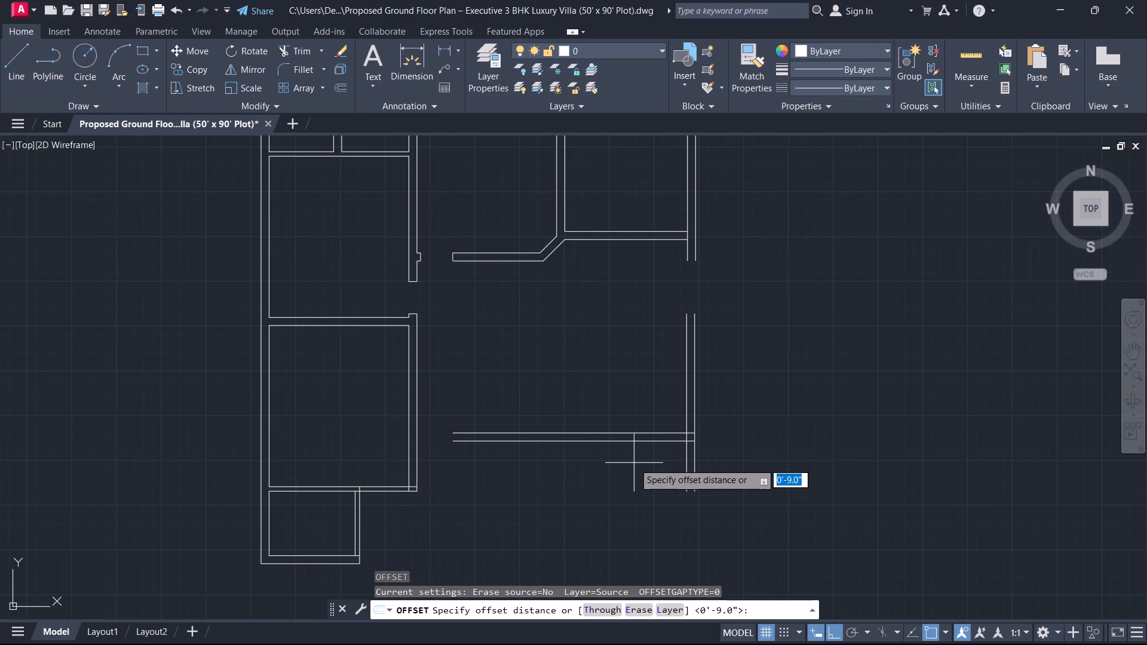
{"action": "type", "text": "7'"}
{"action": "key", "text": "Return"}
{"action": "scroll", "coordinate": [635, 462], "scroll_direction": "up", "scroll_amount": 1}
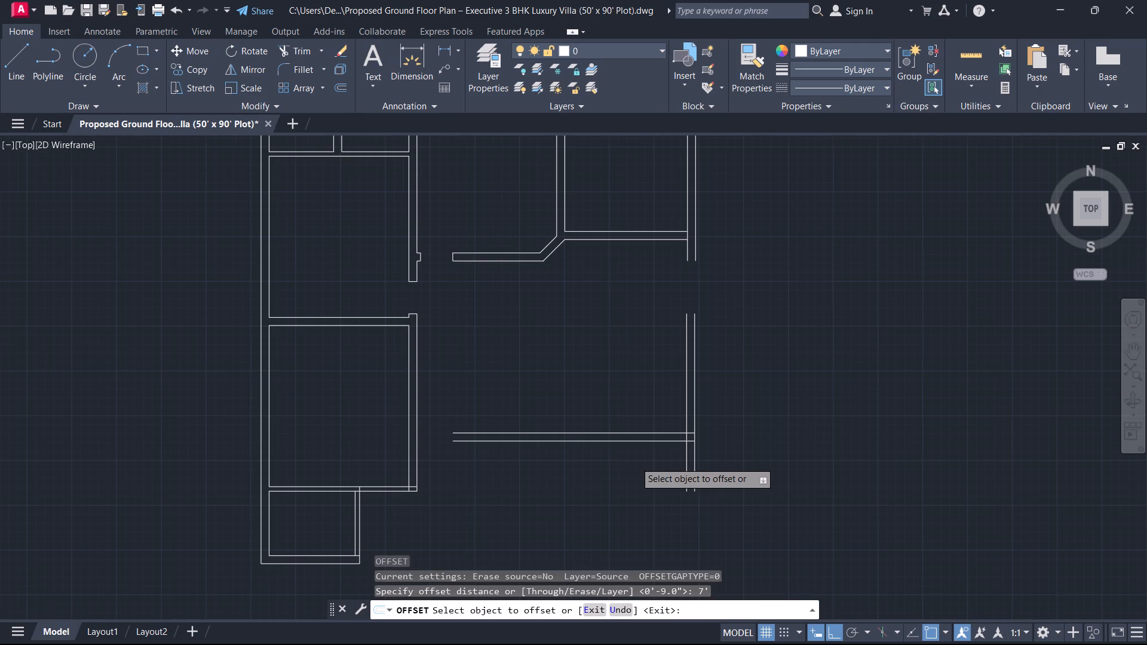
{"action": "left_click", "coordinate": [668, 416]}
{"action": "left_click", "coordinate": [668, 381]}
{"action": "left_click", "coordinate": [721, 374]}
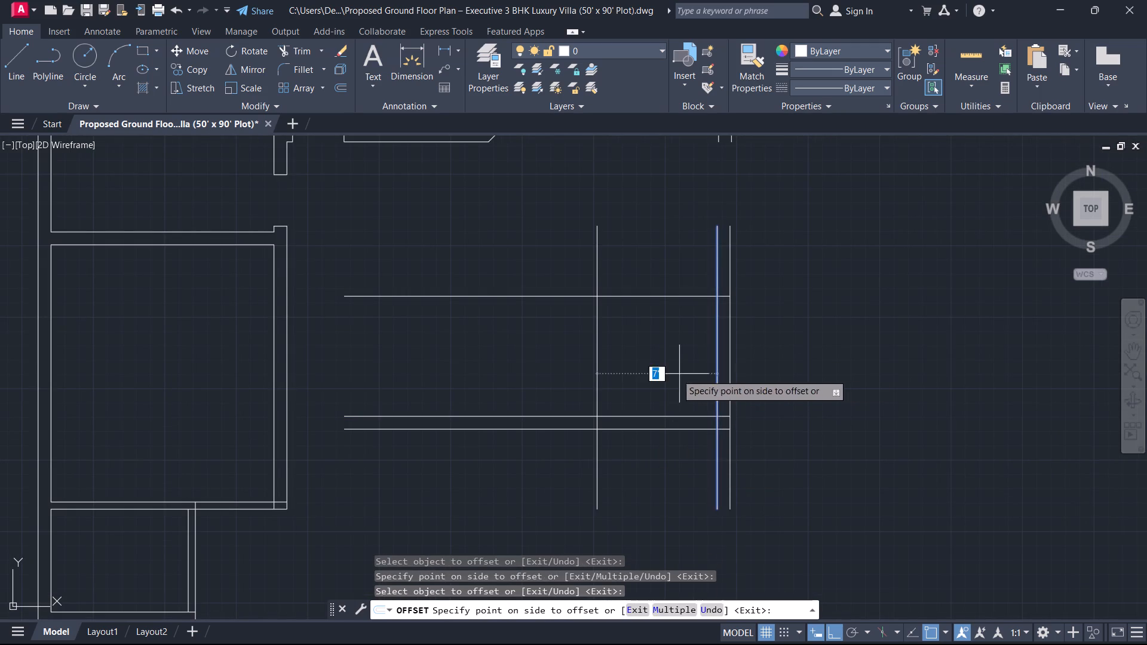
{"action": "left_click", "coordinate": [676, 374]}
{"action": "key", "text": "Escape"}
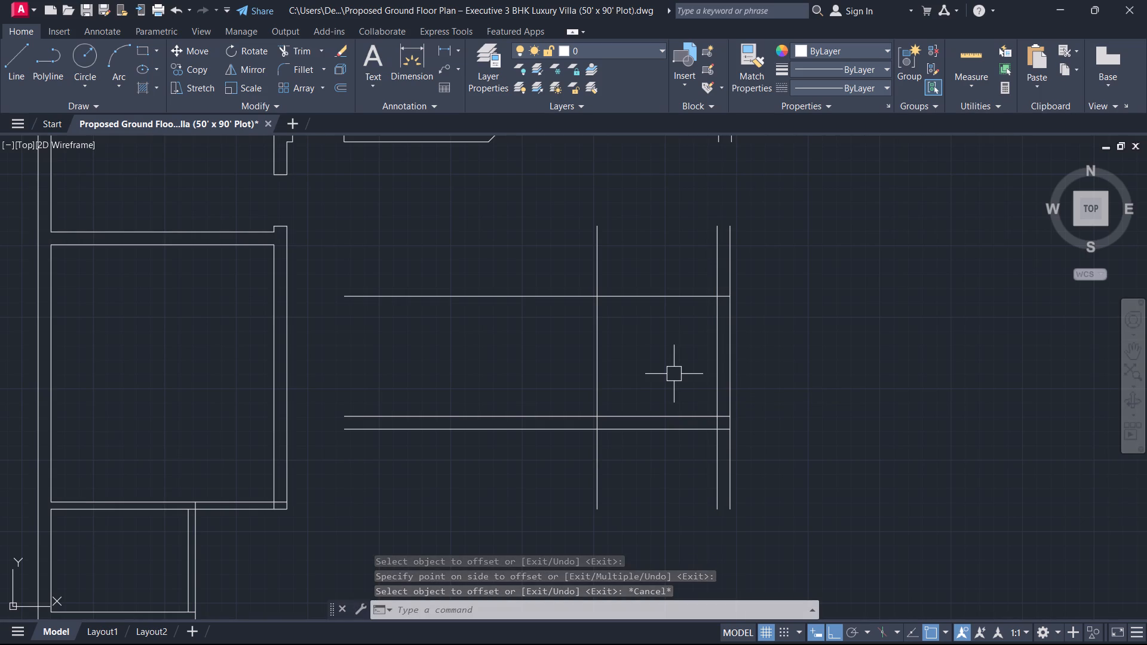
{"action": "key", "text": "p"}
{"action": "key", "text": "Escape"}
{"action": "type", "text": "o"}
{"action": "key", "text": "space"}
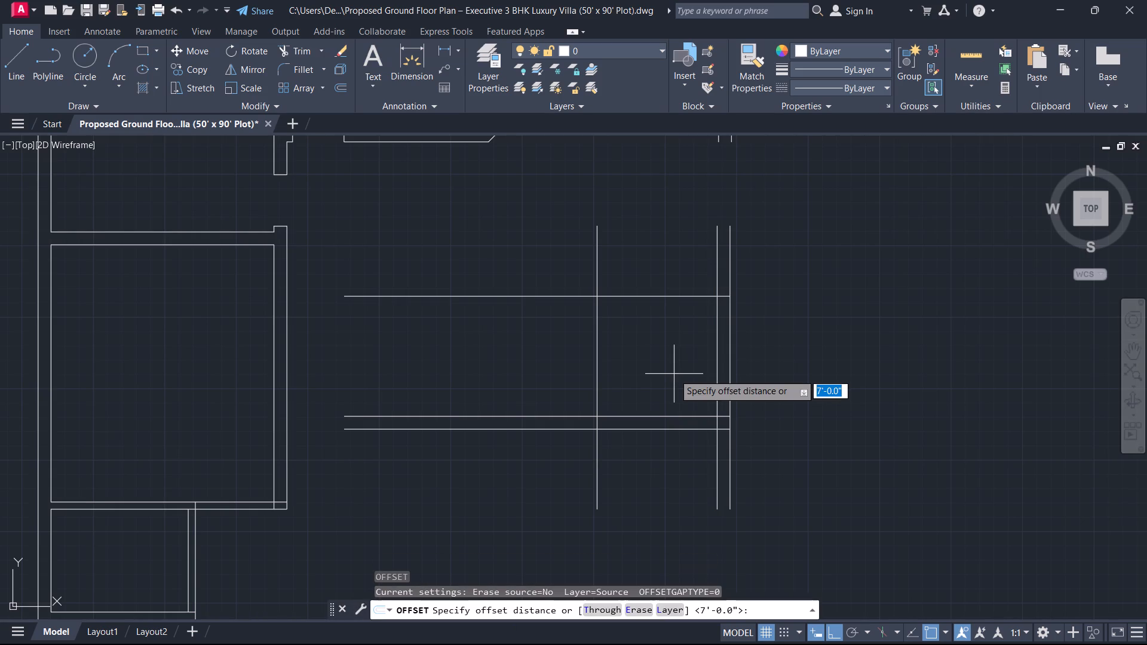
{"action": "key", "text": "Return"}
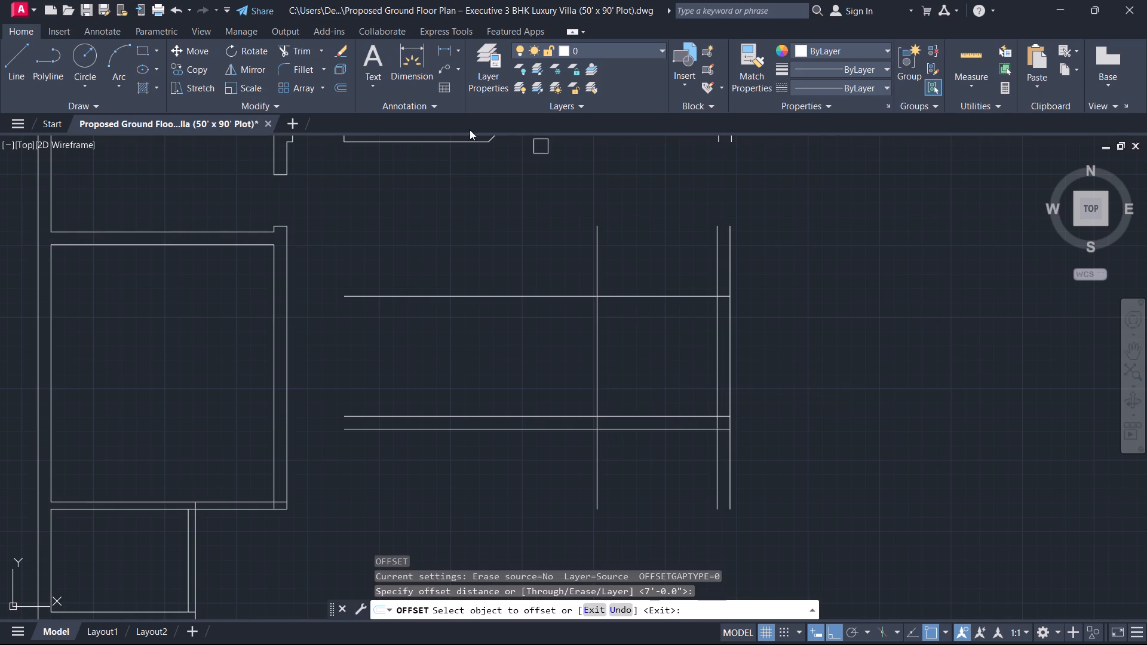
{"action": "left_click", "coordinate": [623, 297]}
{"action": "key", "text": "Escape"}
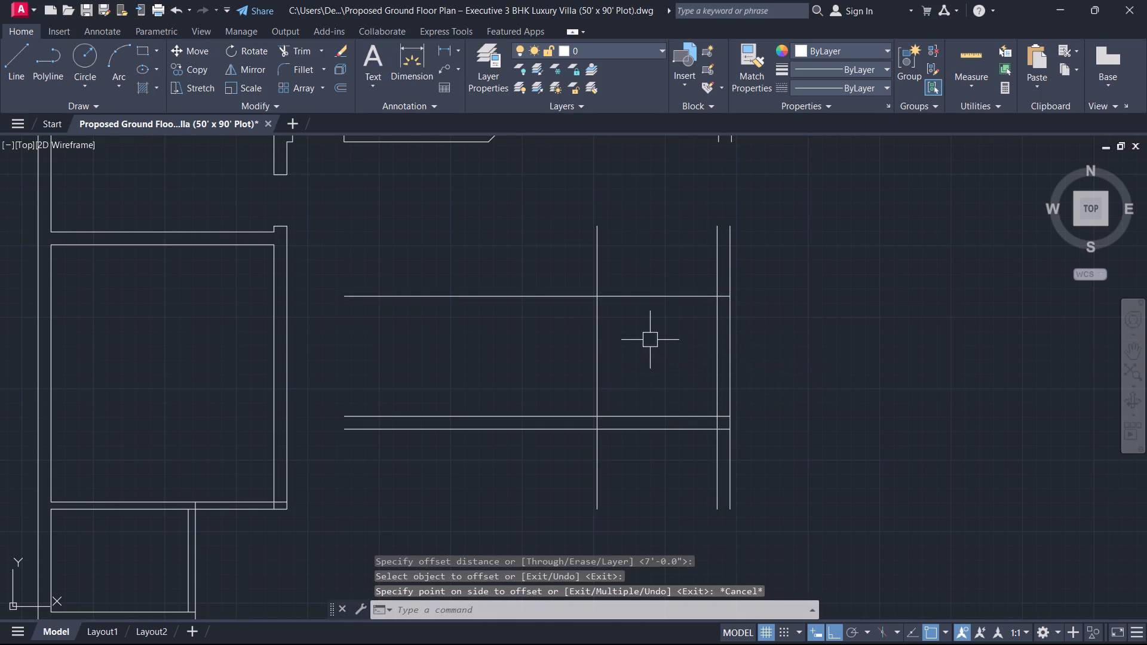
Offset the small room's top horizontal line 9" downward and its left vertical line 9" to the right.
{"action": "type", "text": "o"}
{"action": "key", "text": "space"}
{"action": "key", "text": "9"}
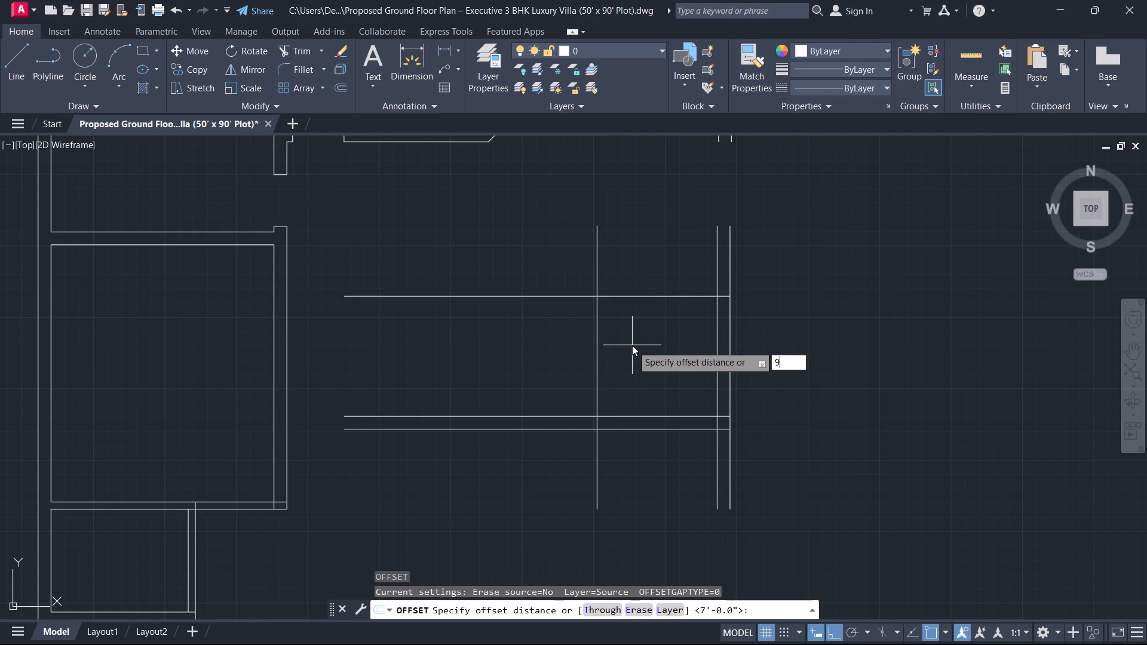
{"action": "key", "text": "Return"}
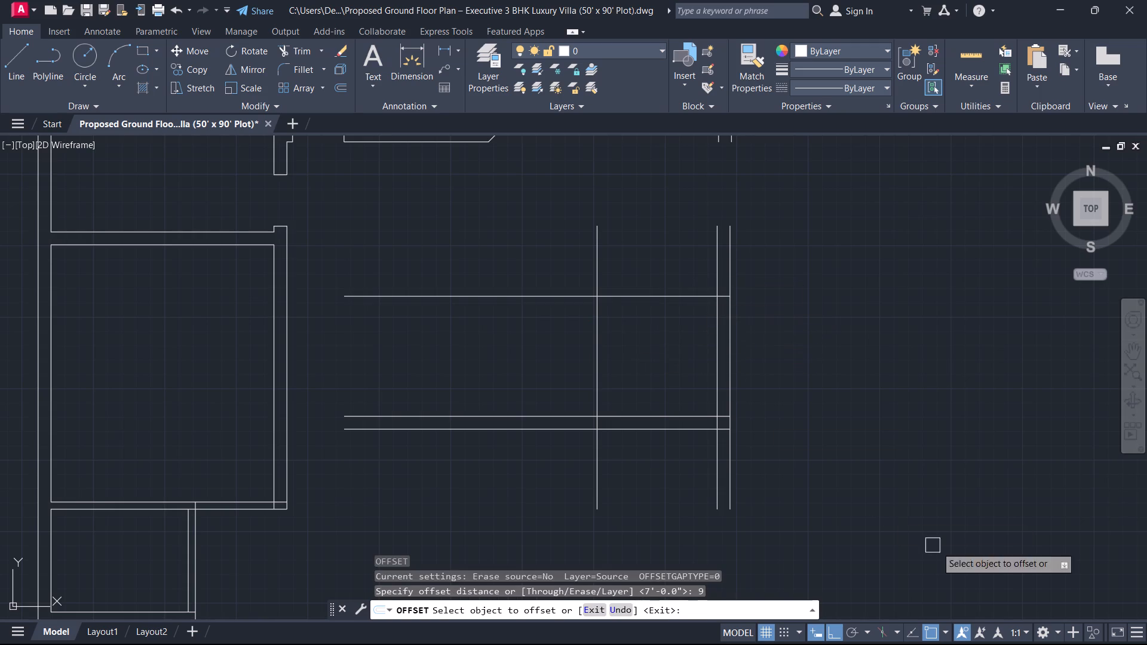
{"action": "left_click", "coordinate": [671, 300]}
{"action": "left_click", "coordinate": [684, 360]}
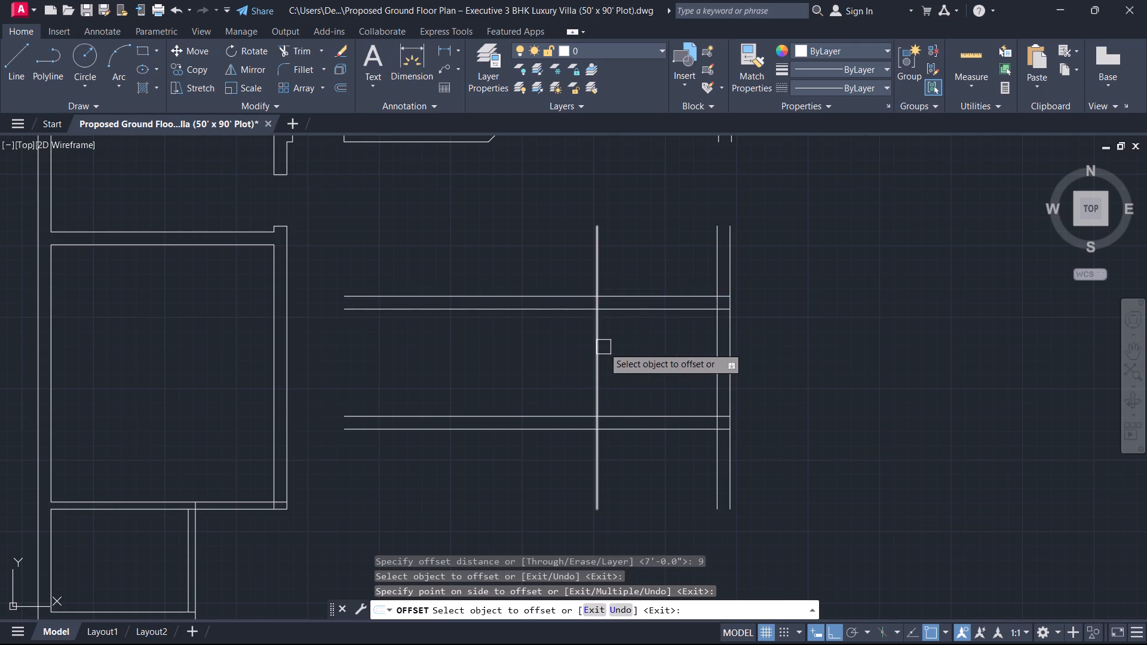
{"action": "left_click", "coordinate": [604, 347]}
{"action": "left_click", "coordinate": [658, 360]}
{"action": "key", "text": "Escape"}
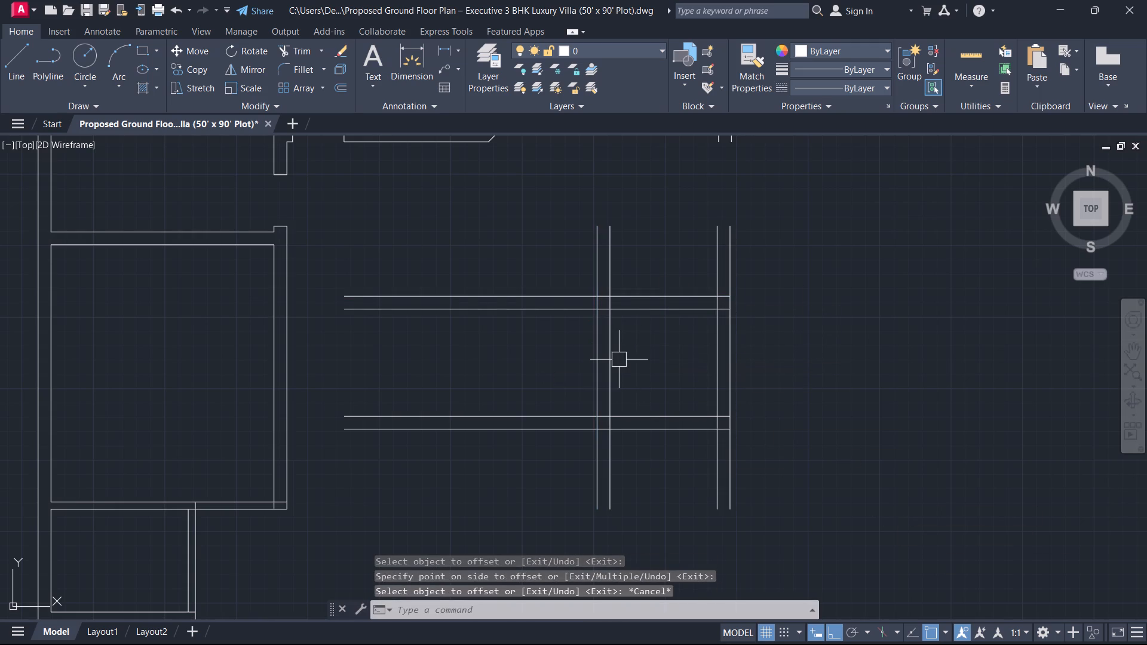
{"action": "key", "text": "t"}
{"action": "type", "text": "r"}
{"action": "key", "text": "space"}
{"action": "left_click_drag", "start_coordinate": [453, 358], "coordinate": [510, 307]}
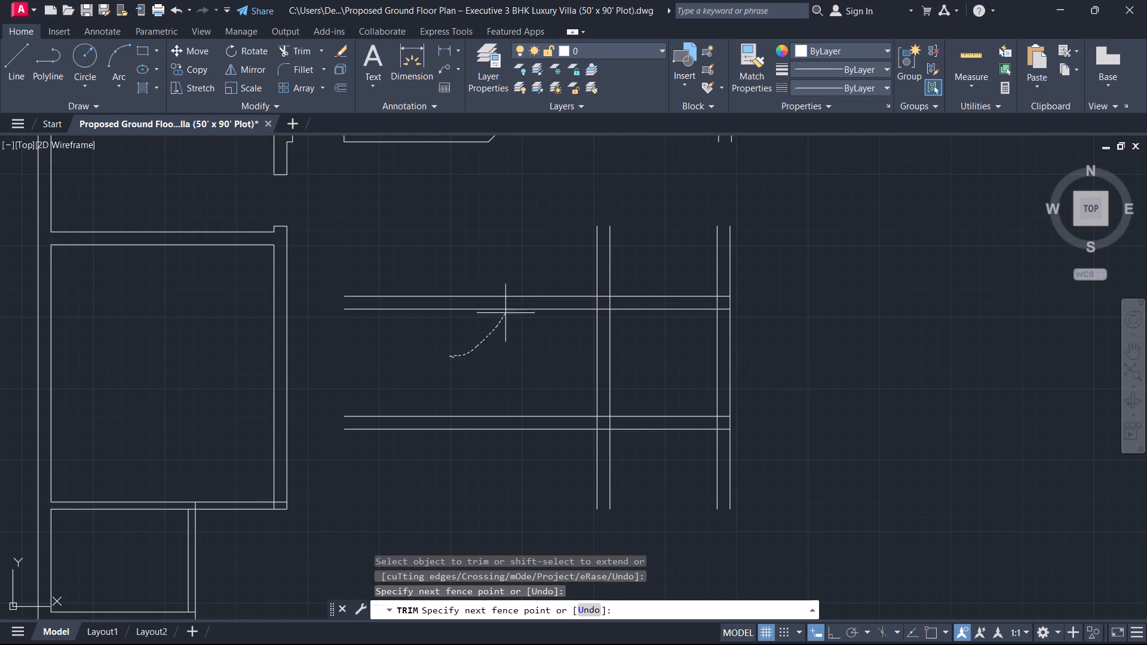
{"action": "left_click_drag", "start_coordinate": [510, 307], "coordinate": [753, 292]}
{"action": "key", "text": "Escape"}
Trim the small room's left wall lines above its top wall and below the bottom wall, and its top wall lines beyond the left wall.
{"action": "key", "text": "space"}
{"action": "left_click_drag", "start_coordinate": [650, 263], "coordinate": [511, 285]}
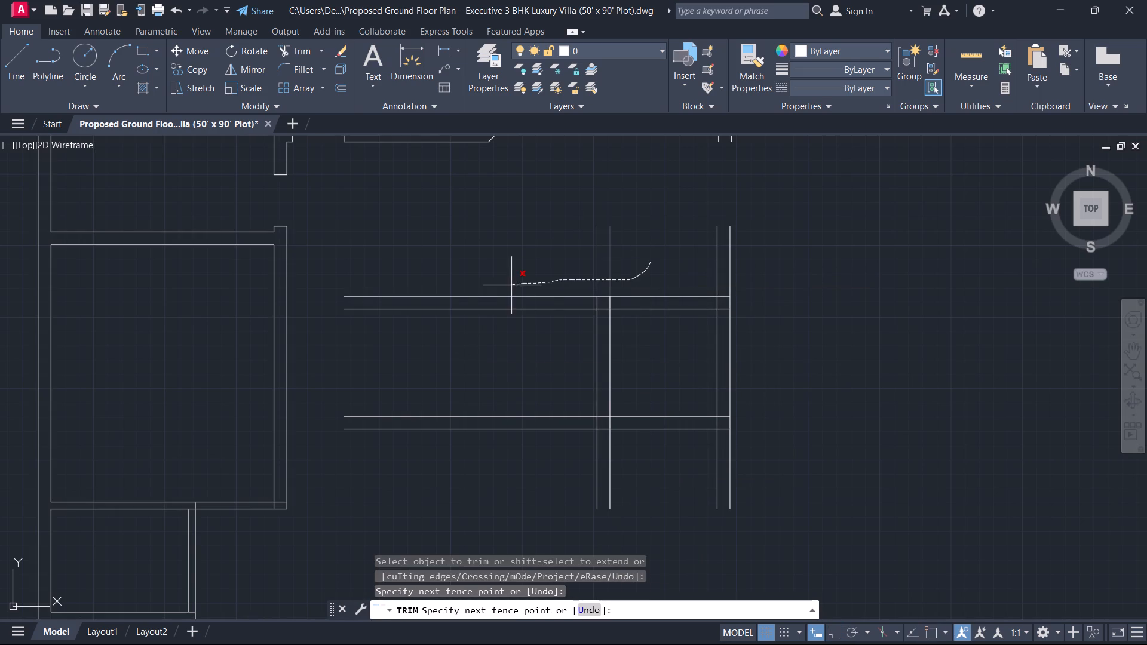
{"action": "left_click_drag", "start_coordinate": [511, 285], "coordinate": [499, 373]}
{"action": "left_click_drag", "start_coordinate": [648, 463], "coordinate": [642, 467]}
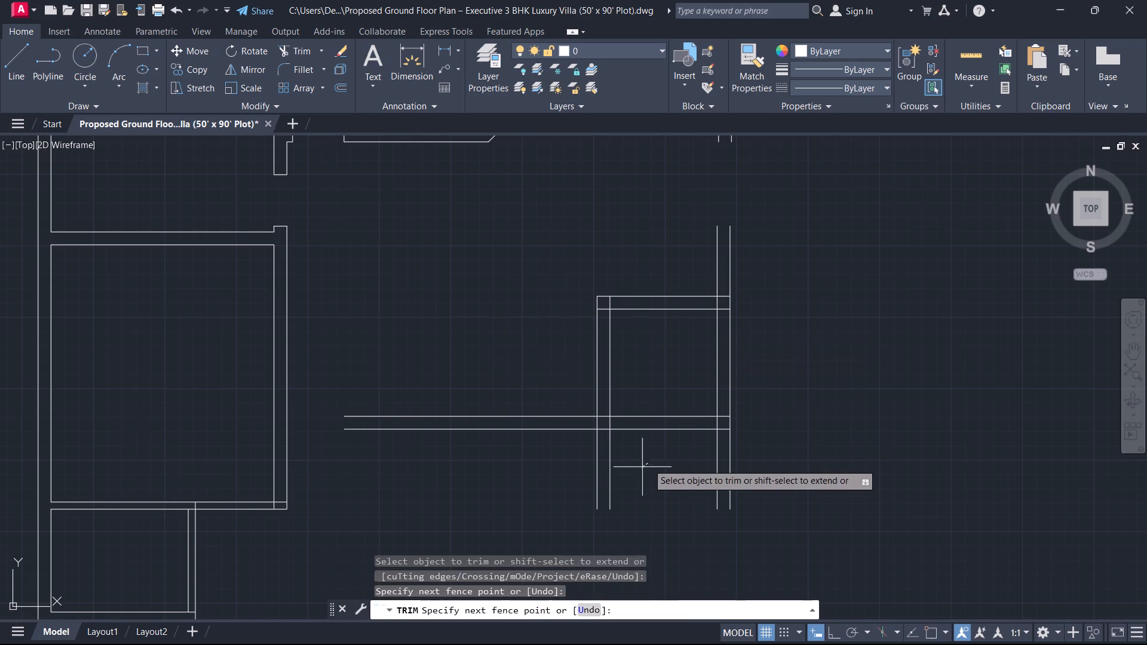
{"action": "left_click_drag", "start_coordinate": [642, 467], "coordinate": [549, 506]}
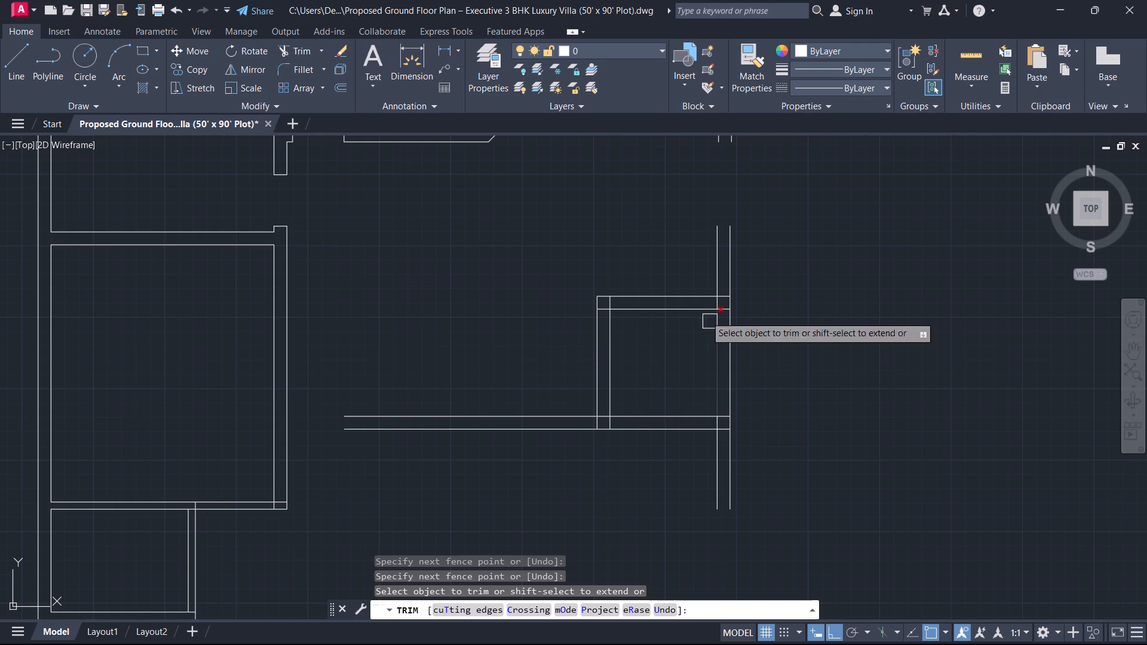
{"action": "middle_click_drag", "start_coordinate": [688, 256], "coordinate": [593, 369]}
{"action": "scroll", "coordinate": [685, 258], "scroll_direction": "down", "scroll_amount": 1}
{"action": "key", "text": "Escape"}
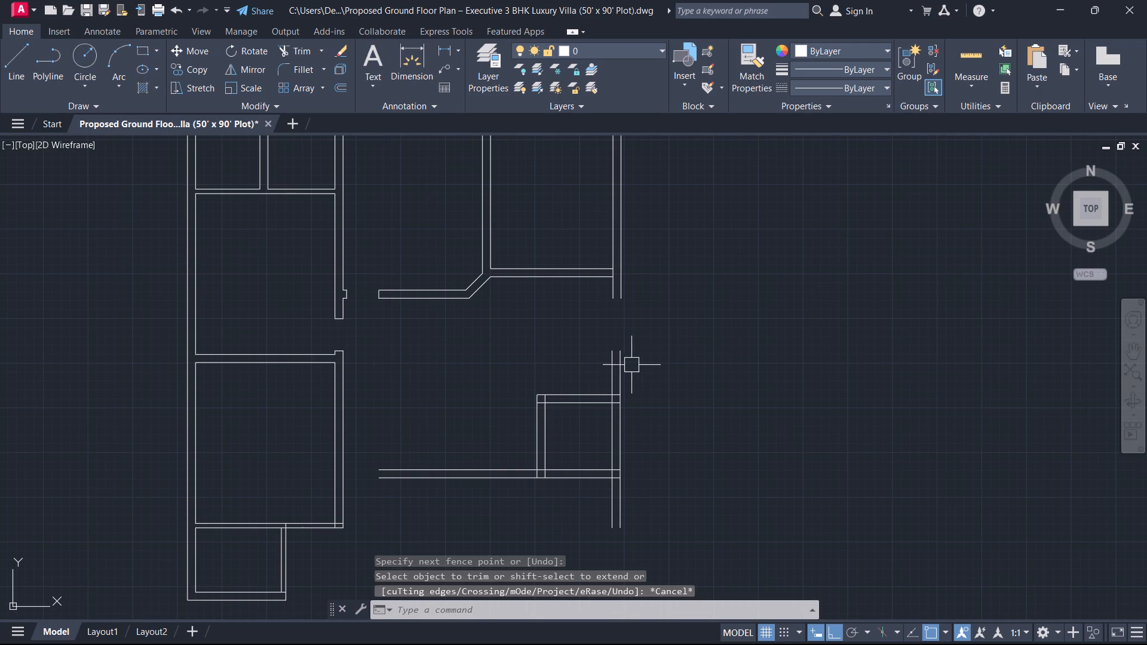
Trim the right-hand wall's inner line below the upper right room's bottom wall.
{"action": "scroll", "coordinate": [613, 339], "scroll_direction": "up", "scroll_amount": 2}
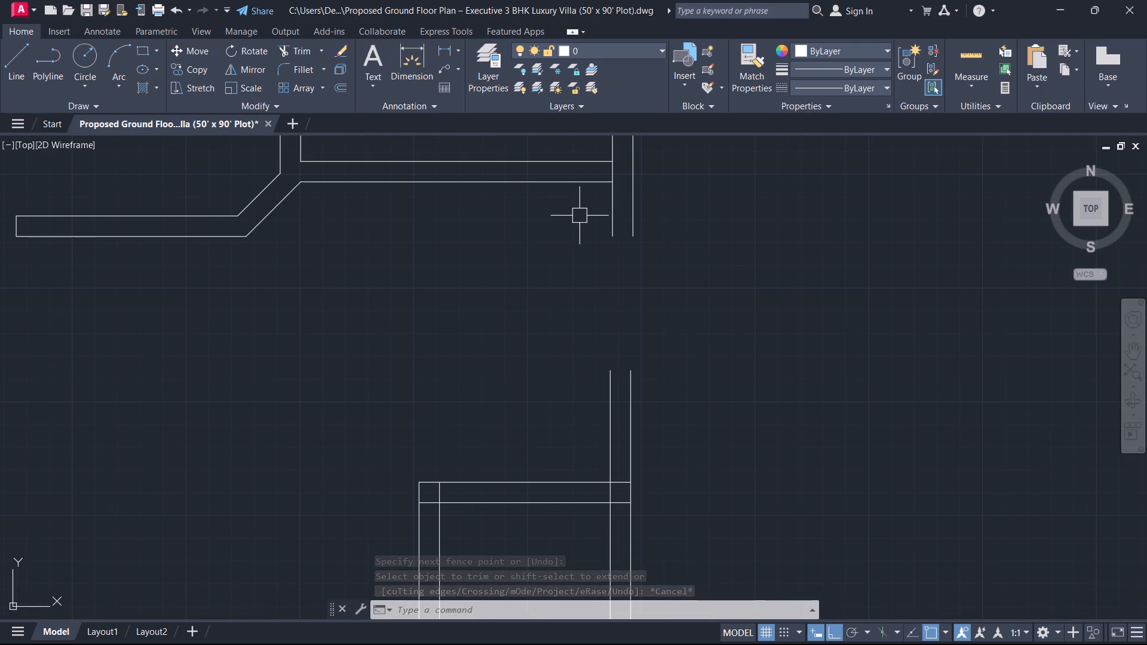
{"action": "type", "text": "tr"}
{"action": "key", "text": "space"}
{"action": "left_click", "coordinate": [571, 206]}
{"action": "left_click", "coordinate": [632, 207]}
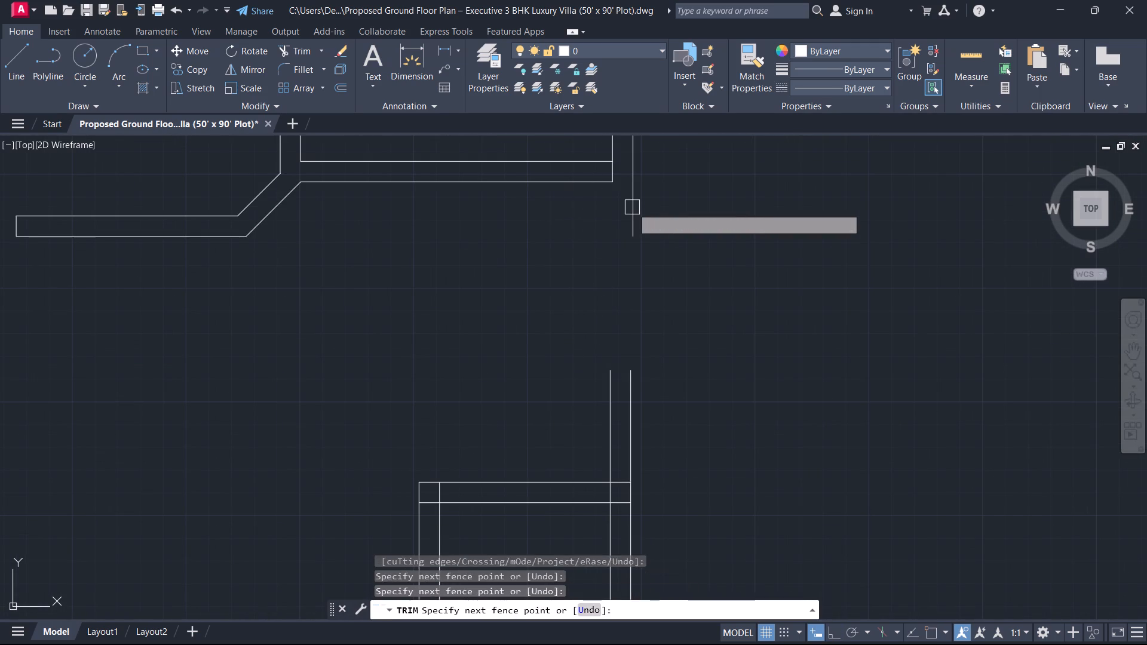
{"action": "key", "text": "Escape"}
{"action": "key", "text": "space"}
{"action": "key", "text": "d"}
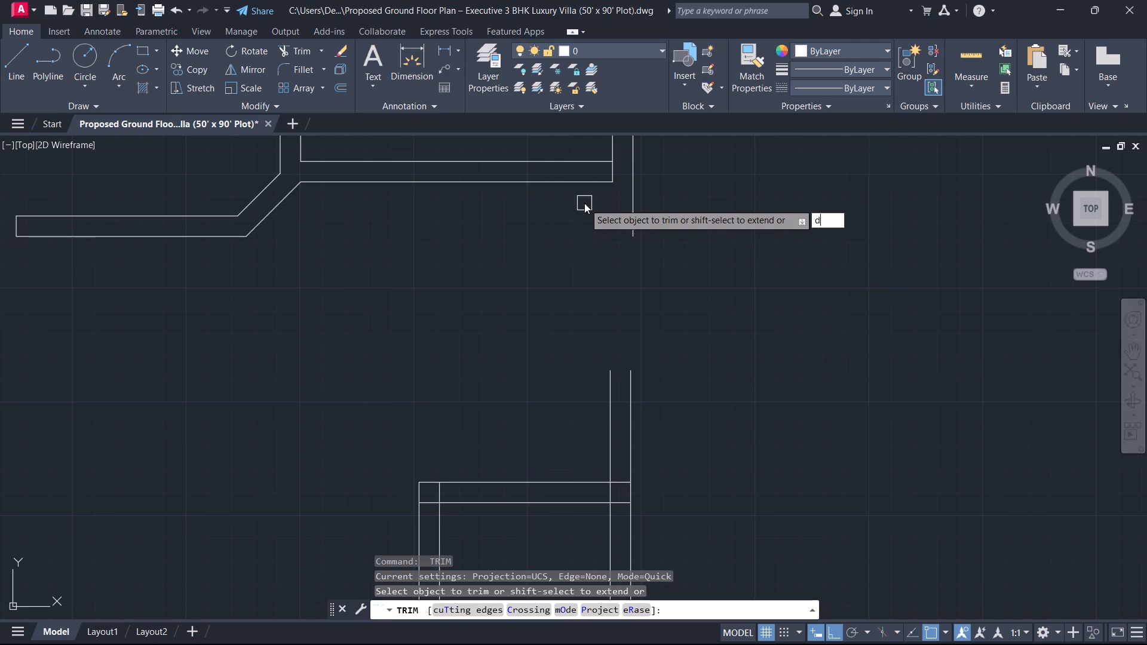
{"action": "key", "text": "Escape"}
Fillet the upper right room's bottom wall lines with the lower vertical wall lines: lower line to inner, upper line to outer.
{"action": "type", "text": "f"}
{"action": "key", "text": "space"}
{"action": "left_click", "coordinate": [580, 186]}
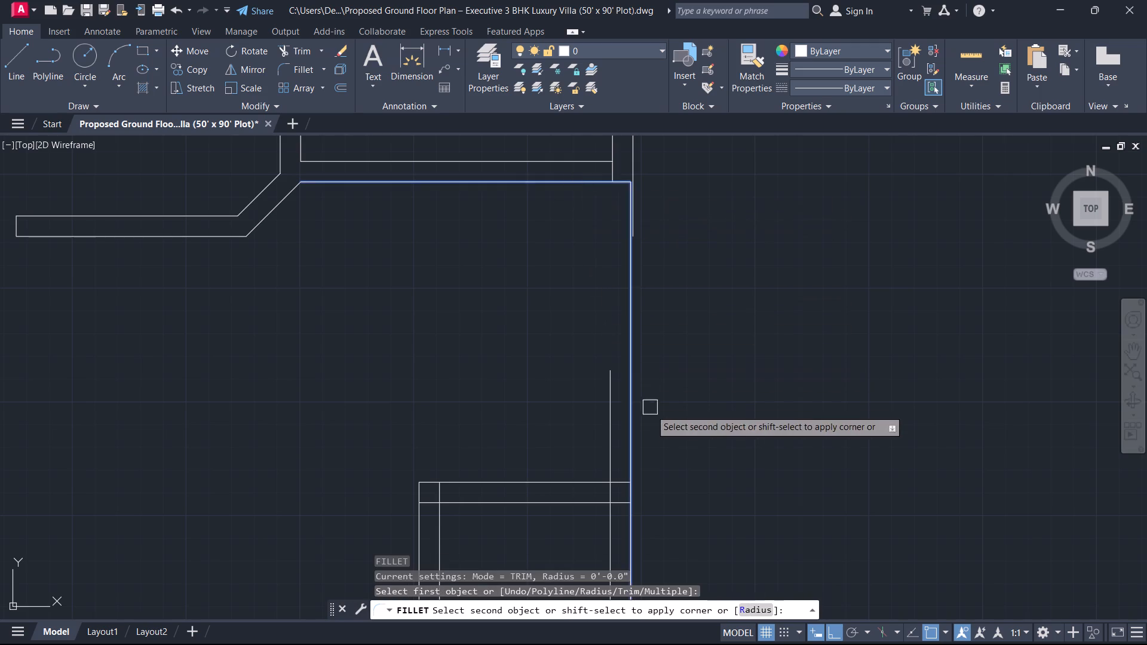
{"action": "left_click", "coordinate": [613, 403]}
{"action": "key", "text": "Escape"}
{"action": "key", "text": "space"}
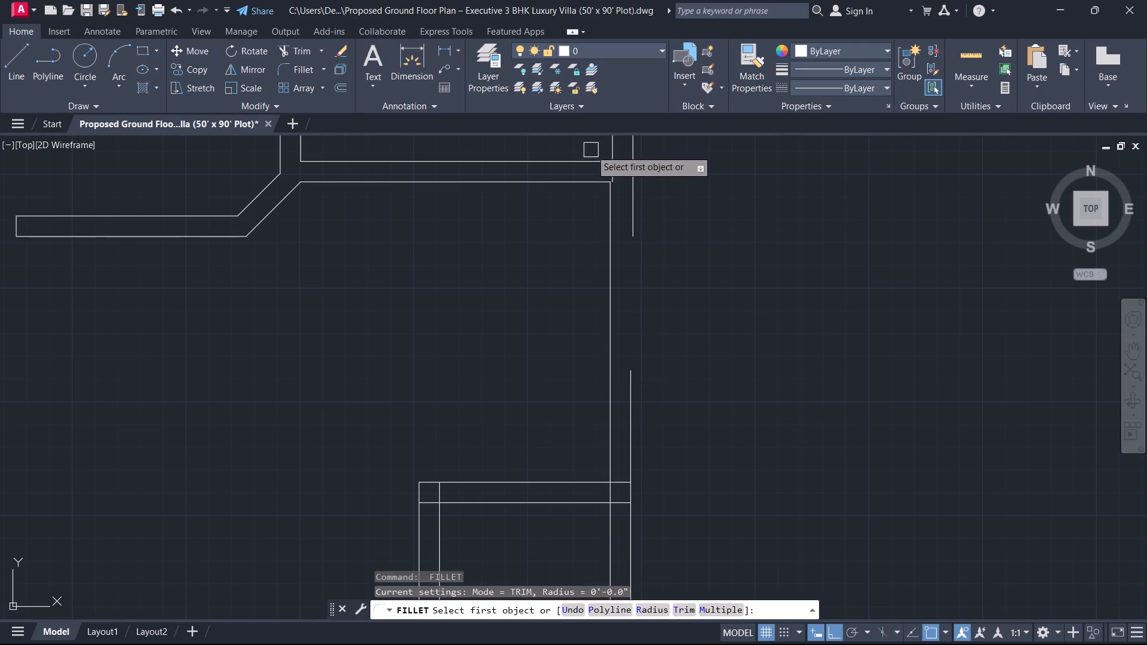
{"action": "left_click", "coordinate": [588, 163]}
{"action": "left_click", "coordinate": [631, 416]}
{"action": "key", "text": "Escape"}
Move the two lower right-hand vertical wall lines 1" to the right, in line with the upper section's inner wall line.
{"action": "scroll", "coordinate": [660, 318], "scroll_direction": "down", "scroll_amount": 1}
{"action": "middle_click_drag", "start_coordinate": [660, 318], "coordinate": [631, 365]}
{"action": "scroll", "coordinate": [660, 318], "scroll_direction": "down", "scroll_amount": 1}
{"action": "scroll", "coordinate": [627, 356], "scroll_direction": "up", "scroll_amount": 3}
{"action": "scroll", "coordinate": [591, 252], "scroll_direction": "up", "scroll_amount": 1}
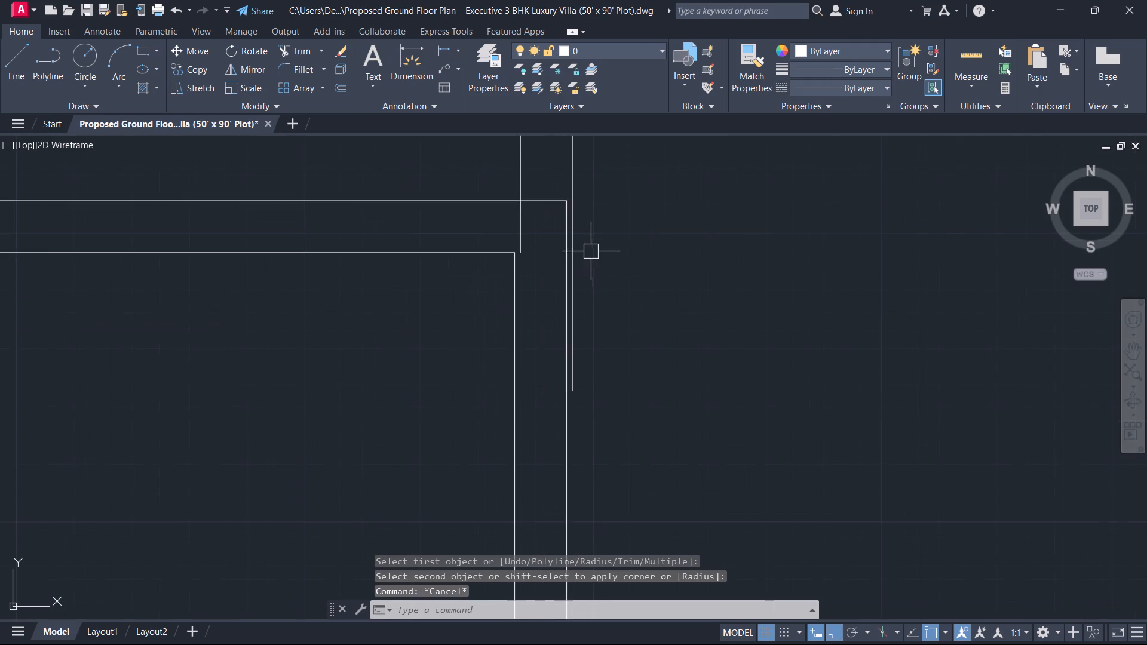
{"action": "middle_click", "coordinate": [591, 251]}
{"action": "scroll", "coordinate": [591, 251], "scroll_direction": "down", "scroll_amount": 2}
{"action": "key", "text": "Escape"}
{"action": "scroll", "coordinate": [588, 347], "scroll_direction": "down", "scroll_amount": 1}
{"action": "left_click", "coordinate": [600, 400]}
{"action": "left_click", "coordinate": [552, 370]}
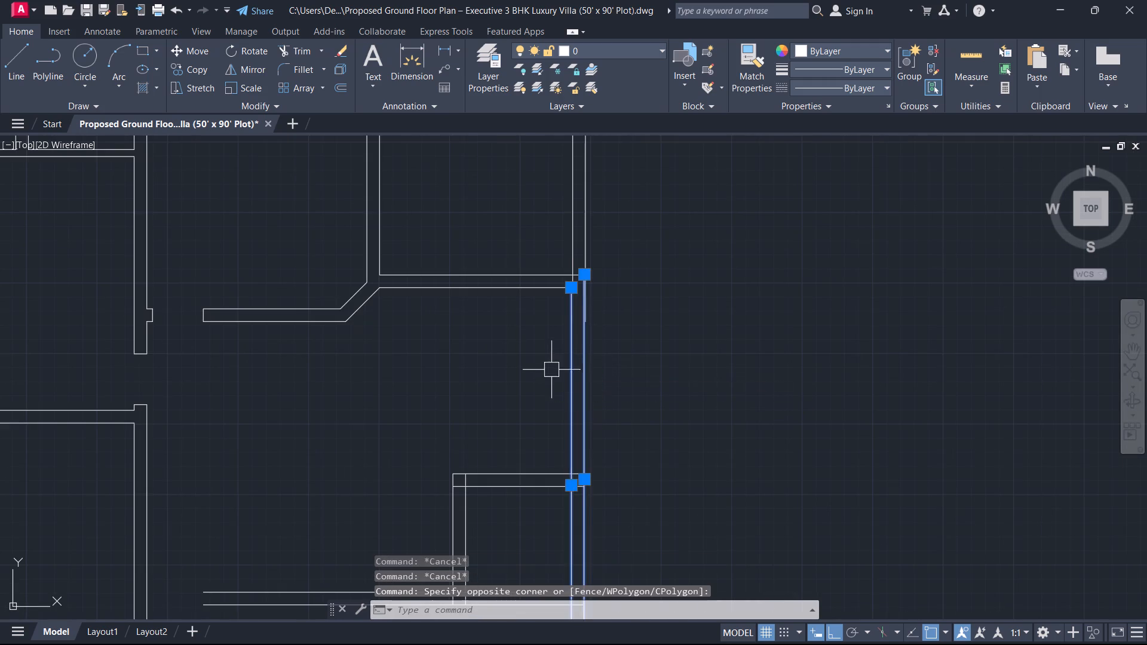
{"action": "scroll", "coordinate": [569, 310], "scroll_direction": "up", "scroll_amount": 4}
{"action": "middle_click_drag", "start_coordinate": [569, 309], "coordinate": [507, 392]}
{"action": "scroll", "coordinate": [511, 250], "scroll_direction": "up", "scroll_amount": 2}
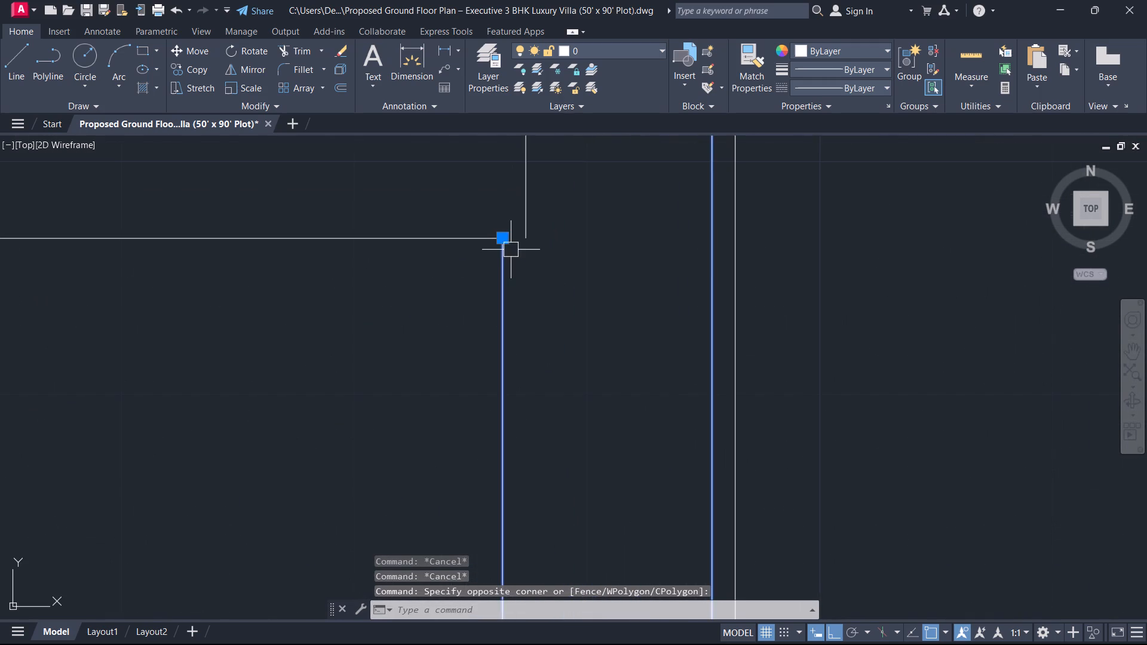
{"action": "key", "text": "m"}
{"action": "key", "text": "space"}
{"action": "left_click", "coordinate": [505, 235]}
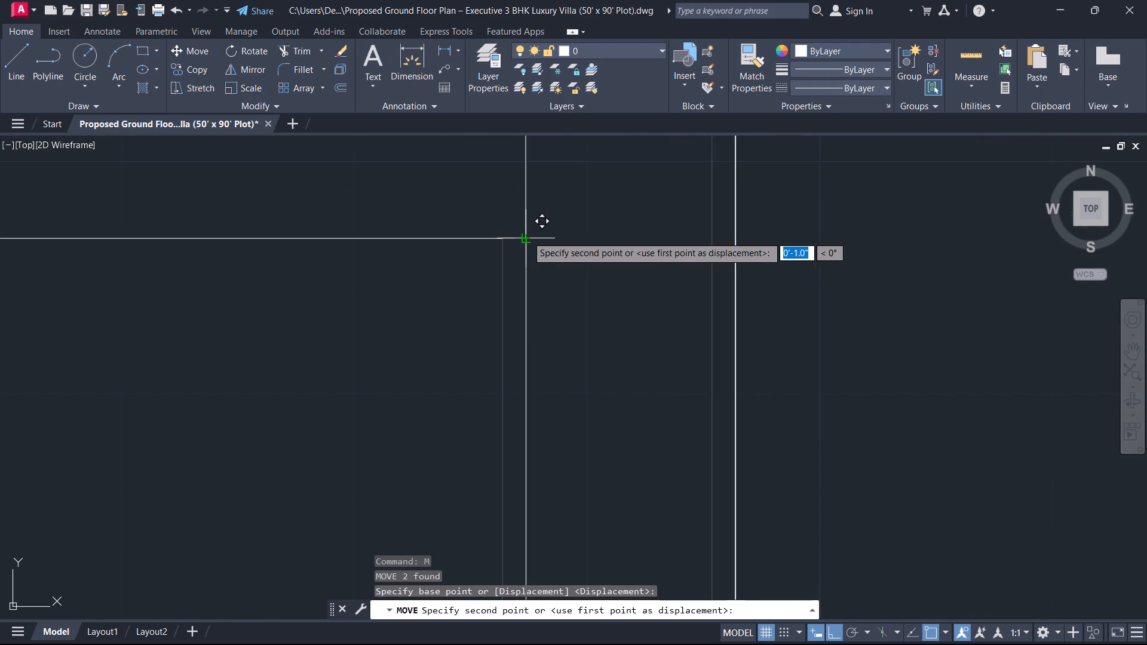
{"action": "left_click", "coordinate": [527, 236]}
{"action": "key", "text": "Escape"}
Extend the lower line of the upper right room's bottom wall through the inner wall line to the outer wall line.
{"action": "scroll", "coordinate": [527, 236], "scroll_direction": "down", "scroll_amount": 5}
{"action": "middle_click_drag", "start_coordinate": [515, 260], "coordinate": [507, 307]}
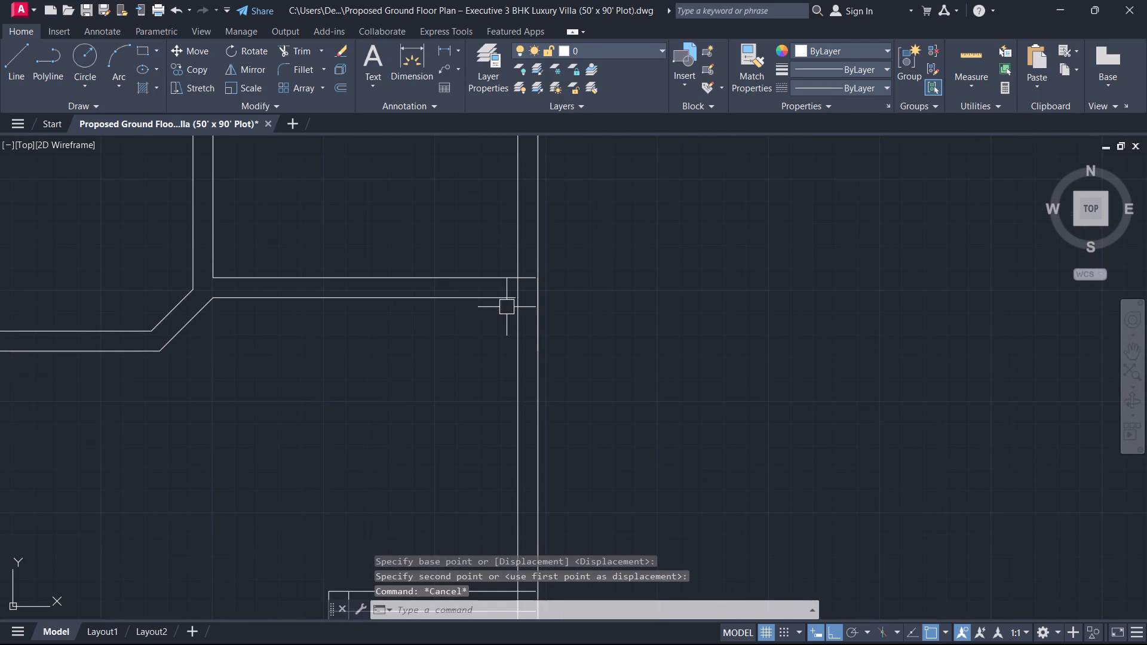
{"action": "type", "text": "ex"}
{"action": "key", "text": "space"}
{"action": "left_click", "coordinate": [458, 297]}
{"action": "left_click", "coordinate": [492, 244]}
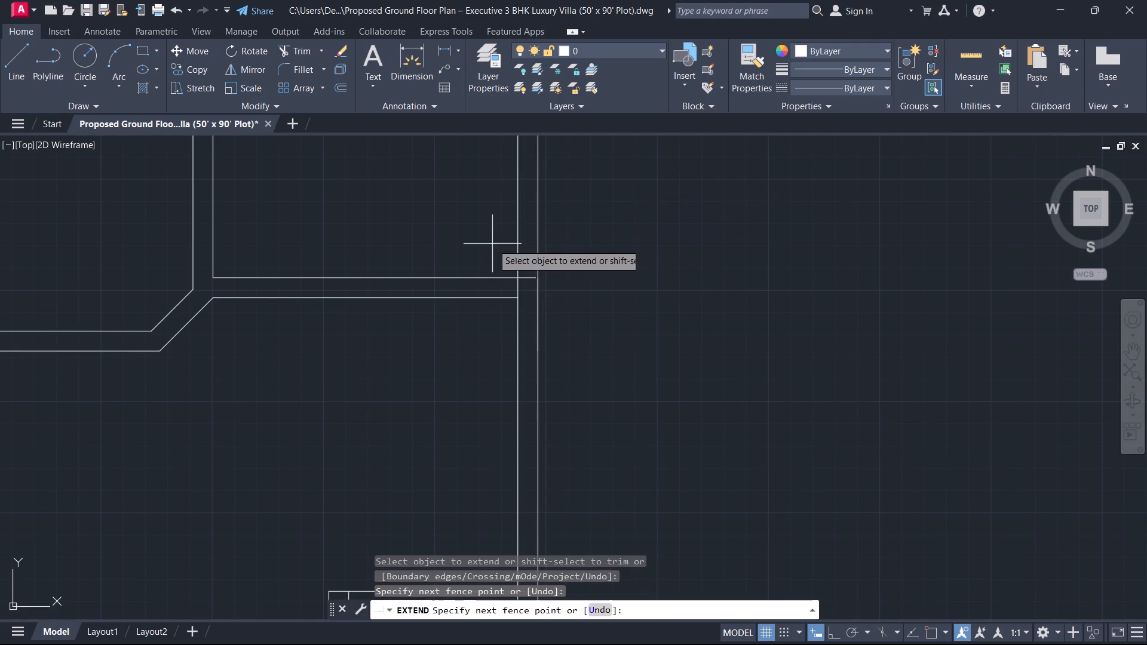
{"action": "left_click", "coordinate": [497, 350]}
{"action": "key", "text": "Escape"}
Fillet the horizontal wall's upper line with the outer wall line, then both its lines with the adjoining inner wall lines.
{"action": "scroll", "coordinate": [512, 274], "scroll_direction": "up", "scroll_amount": 1}
{"action": "key", "text": "f"}
{"action": "key", "text": "space"}
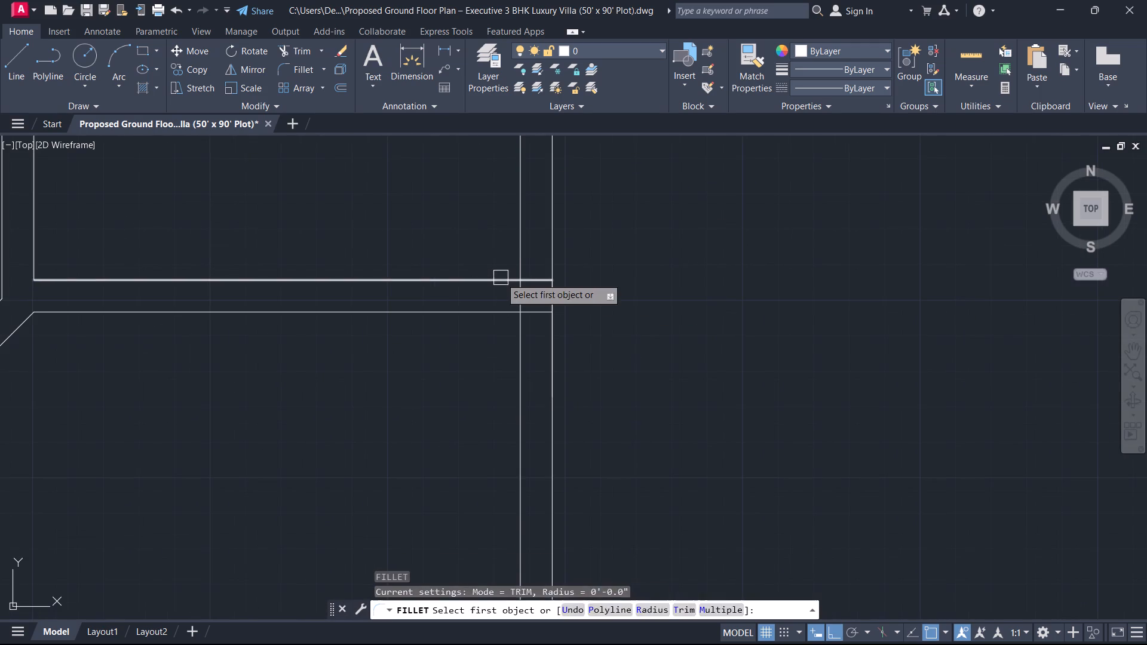
{"action": "left_click", "coordinate": [501, 278]}
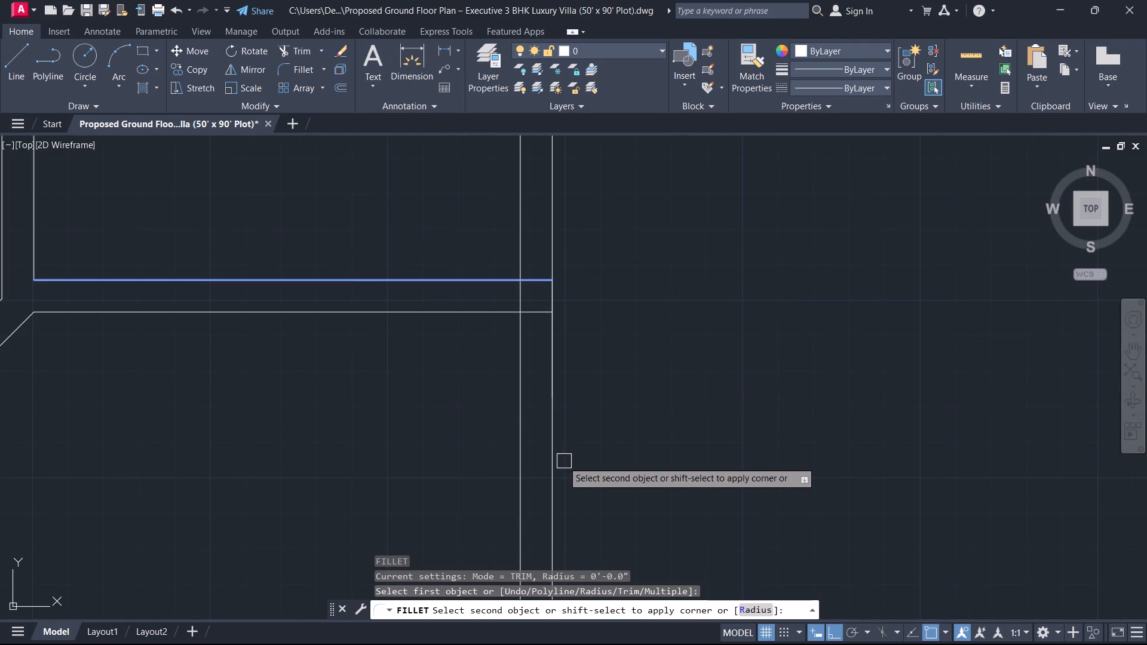
{"action": "left_click", "coordinate": [556, 456]}
{"action": "scroll", "coordinate": [532, 291], "scroll_direction": "up", "scroll_amount": 2}
{"action": "key", "text": "space"}
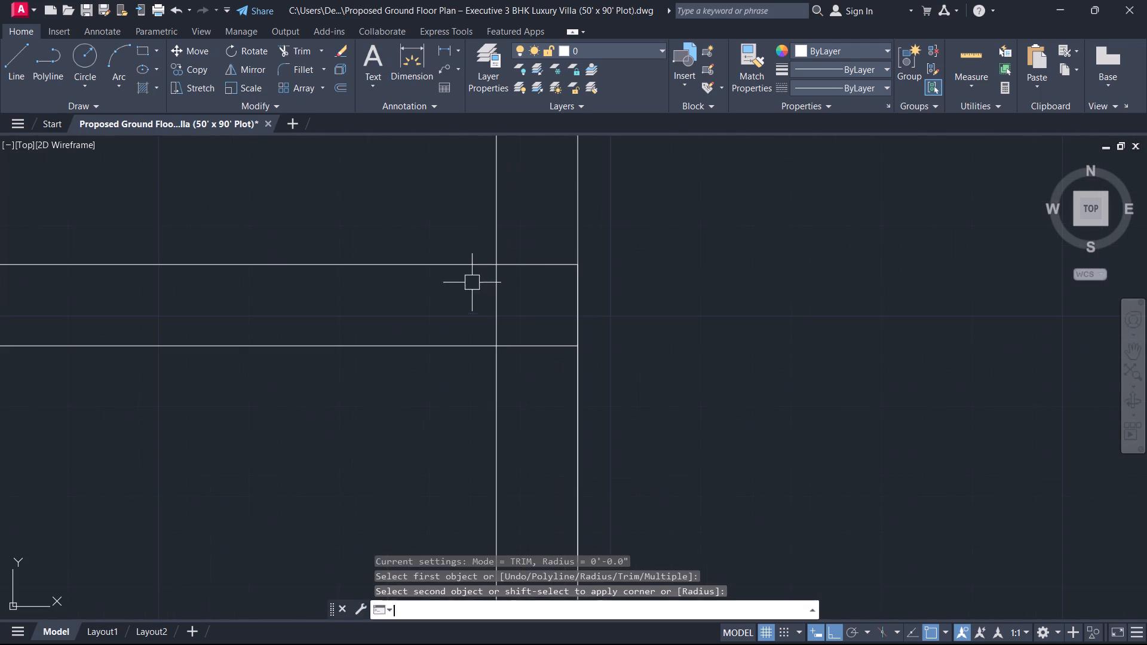
{"action": "left_click", "coordinate": [459, 257]}
{"action": "left_click", "coordinate": [471, 266]}
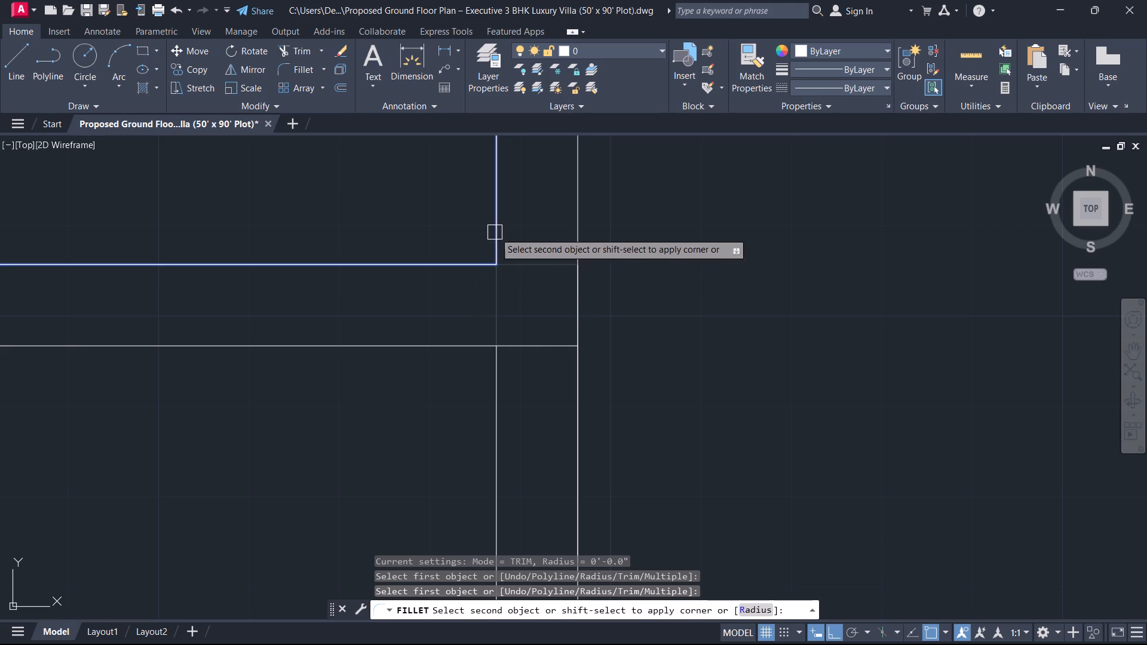
{"action": "left_click", "coordinate": [495, 232]}
{"action": "key", "text": "space"}
{"action": "left_click", "coordinate": [453, 351]}
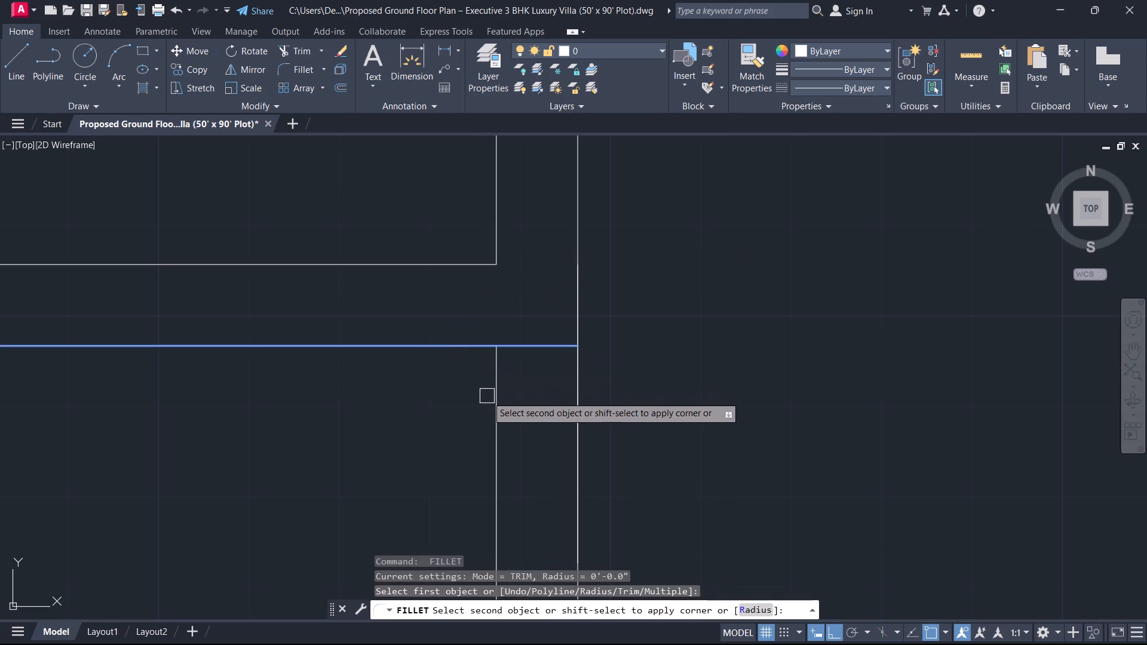
{"action": "left_click", "coordinate": [492, 400]}
{"action": "key", "text": "Escape"}
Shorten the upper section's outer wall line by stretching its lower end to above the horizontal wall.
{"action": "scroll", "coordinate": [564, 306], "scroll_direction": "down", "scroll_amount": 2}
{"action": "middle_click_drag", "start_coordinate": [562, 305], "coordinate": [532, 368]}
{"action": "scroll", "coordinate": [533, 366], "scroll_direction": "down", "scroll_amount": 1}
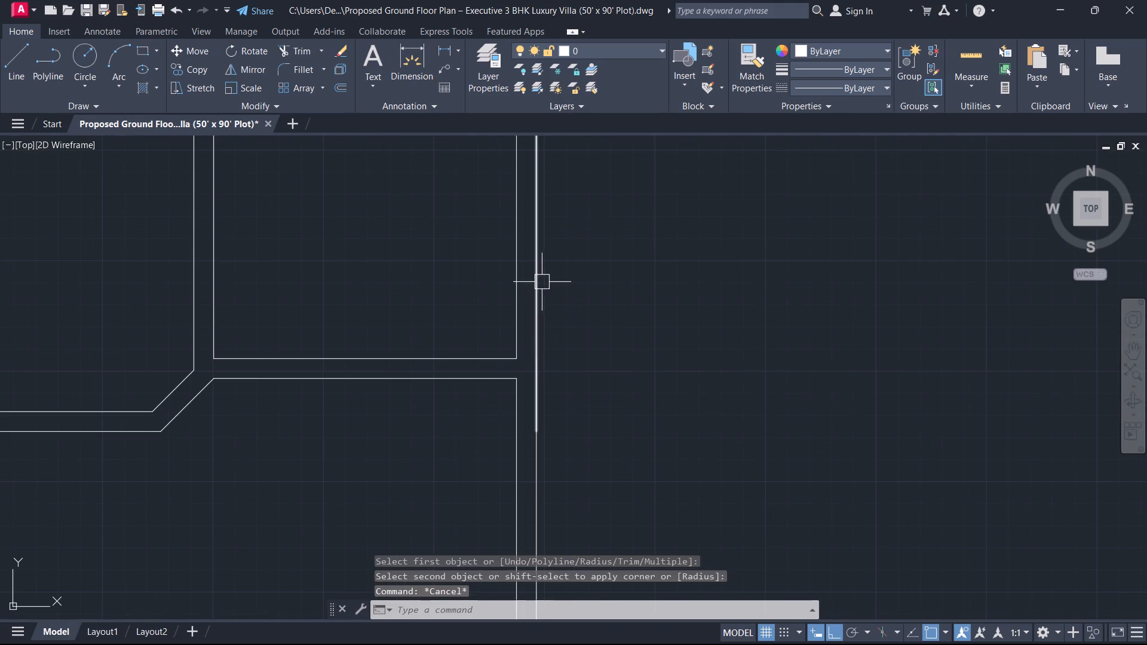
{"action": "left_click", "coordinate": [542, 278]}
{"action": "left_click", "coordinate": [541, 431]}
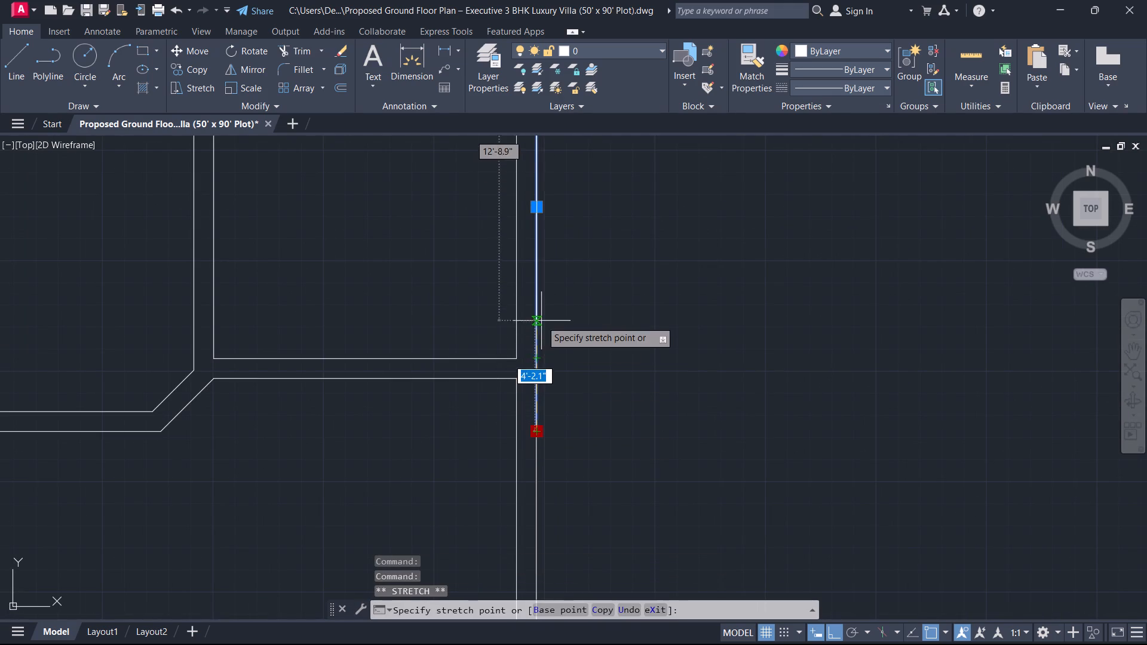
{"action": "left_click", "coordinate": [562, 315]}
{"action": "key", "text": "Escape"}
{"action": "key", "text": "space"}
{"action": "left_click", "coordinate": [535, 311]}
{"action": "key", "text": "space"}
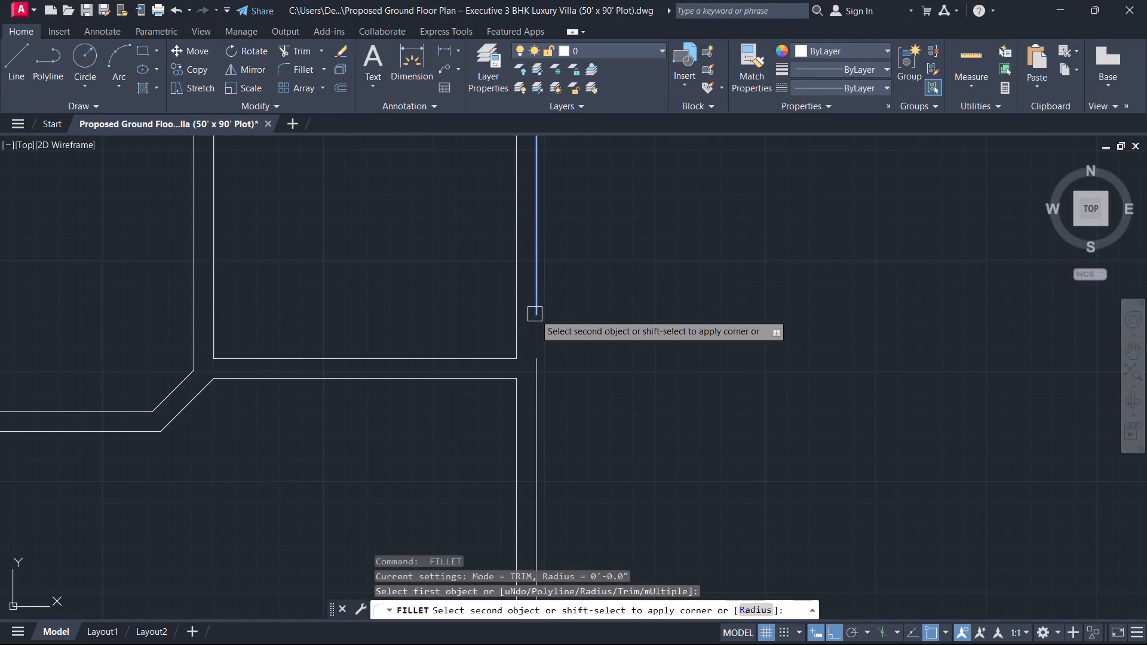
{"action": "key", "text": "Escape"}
Stretch the upper outer wall line's lower end down to the top endpoint of the lower outer wall line.
{"action": "left_click", "coordinate": [535, 314]}
{"action": "left_click", "coordinate": [535, 313]}
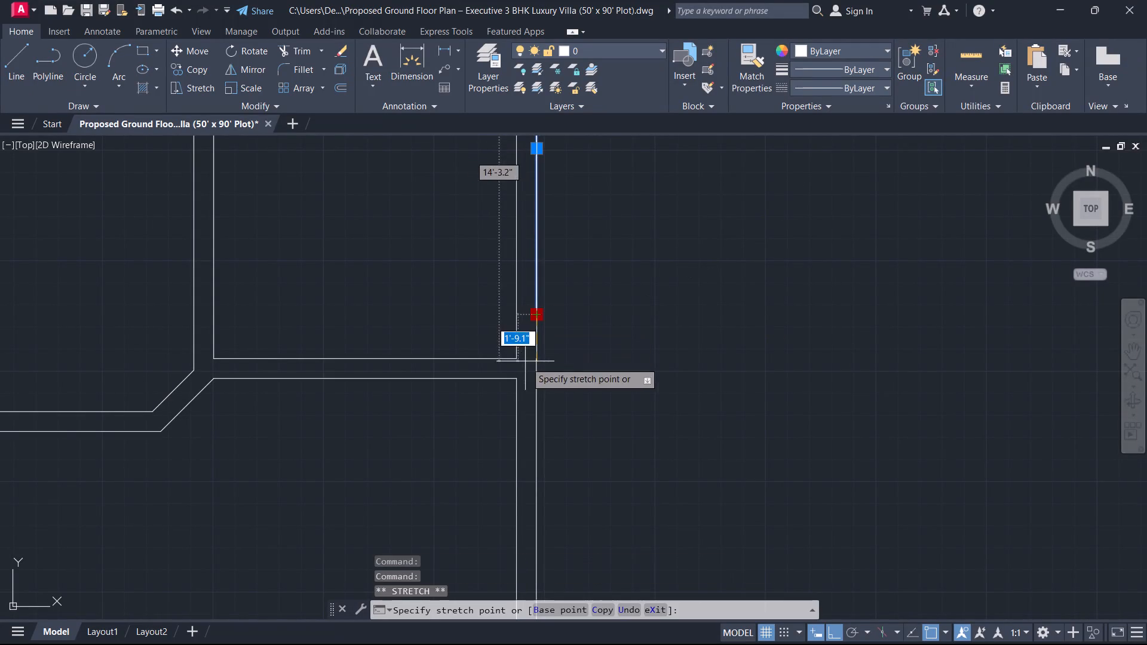
{"action": "left_click", "coordinate": [536, 359]}
{"action": "key", "text": "Escape"}
Join the upper and lower outer lines of the right-hand wall into one line.
{"action": "left_click_drag", "start_coordinate": [554, 379], "coordinate": [542, 364]}
{"action": "left_click", "coordinate": [536, 342]}
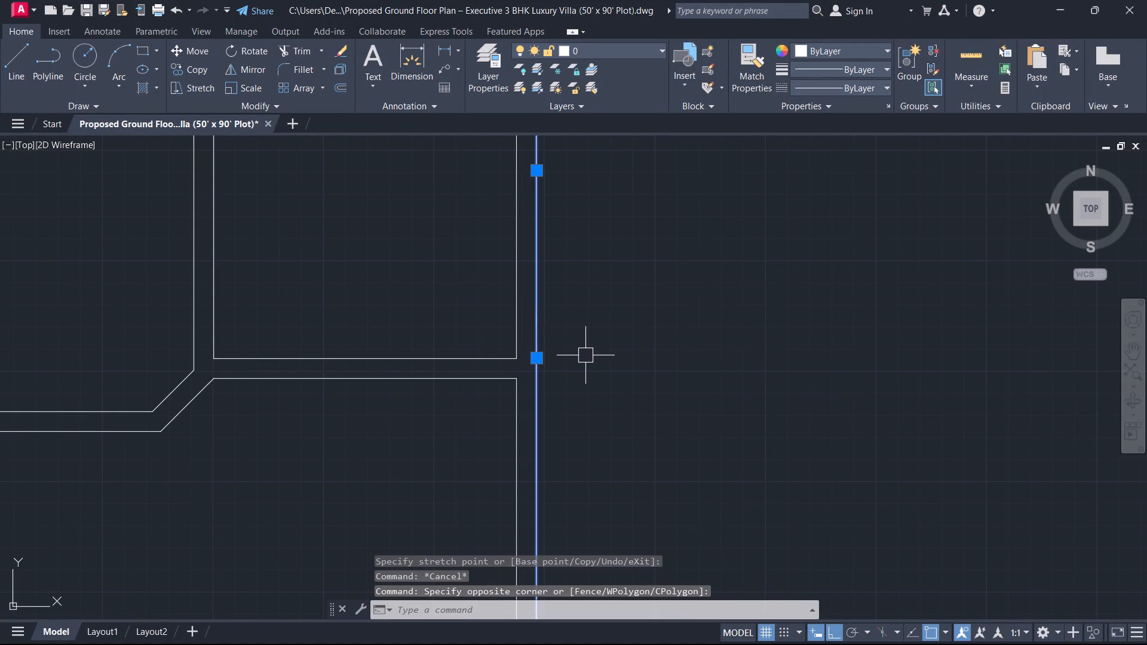
{"action": "key", "text": "j"}
{"action": "key", "text": "space"}
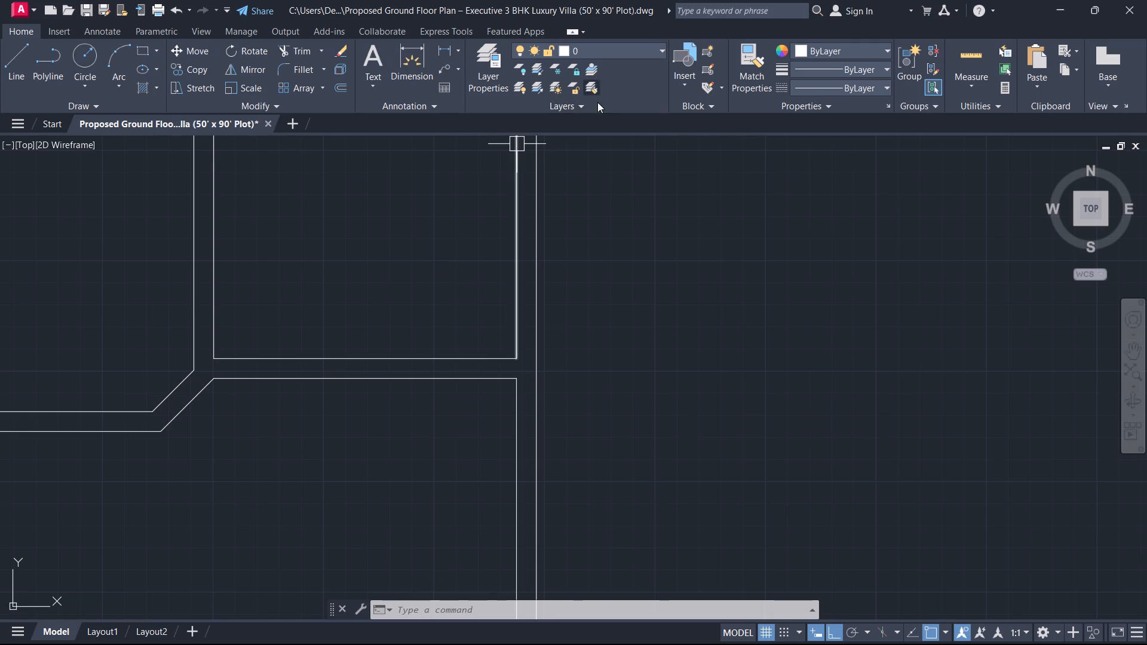
Examine the overall floor plan and the open area around and below the small room.
{"action": "scroll", "coordinate": [421, 5], "scroll_direction": "down", "scroll_amount": 1}
{"action": "scroll", "coordinate": [438, 342], "scroll_direction": "down", "scroll_amount": 3}
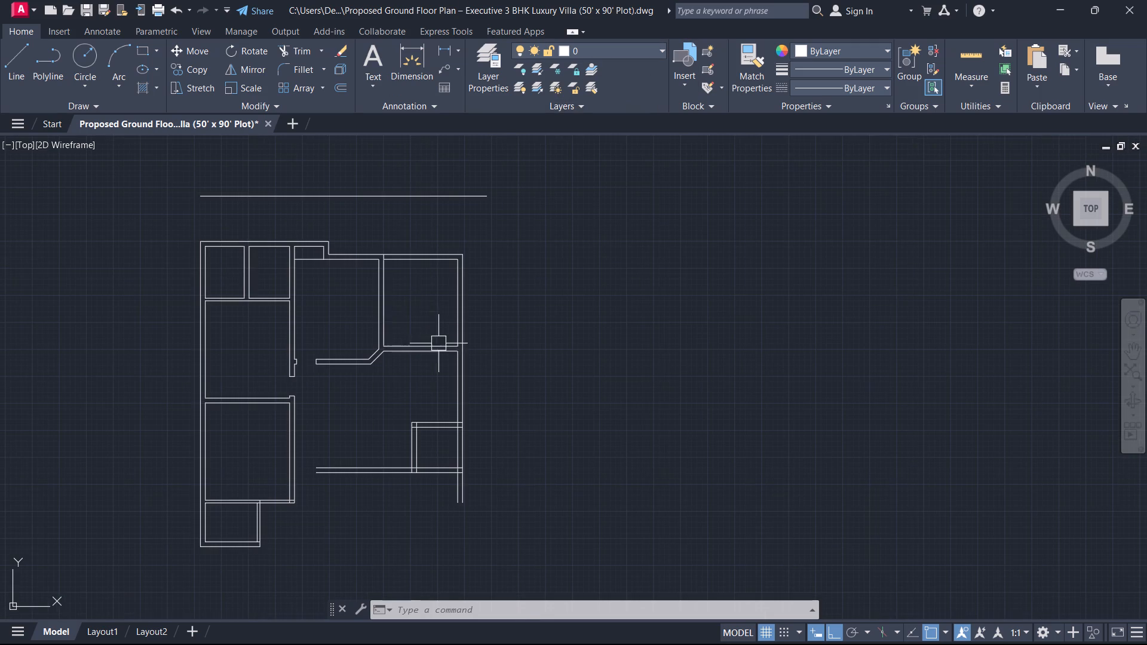
{"action": "scroll", "coordinate": [379, 268], "scroll_direction": "up", "scroll_amount": 1}
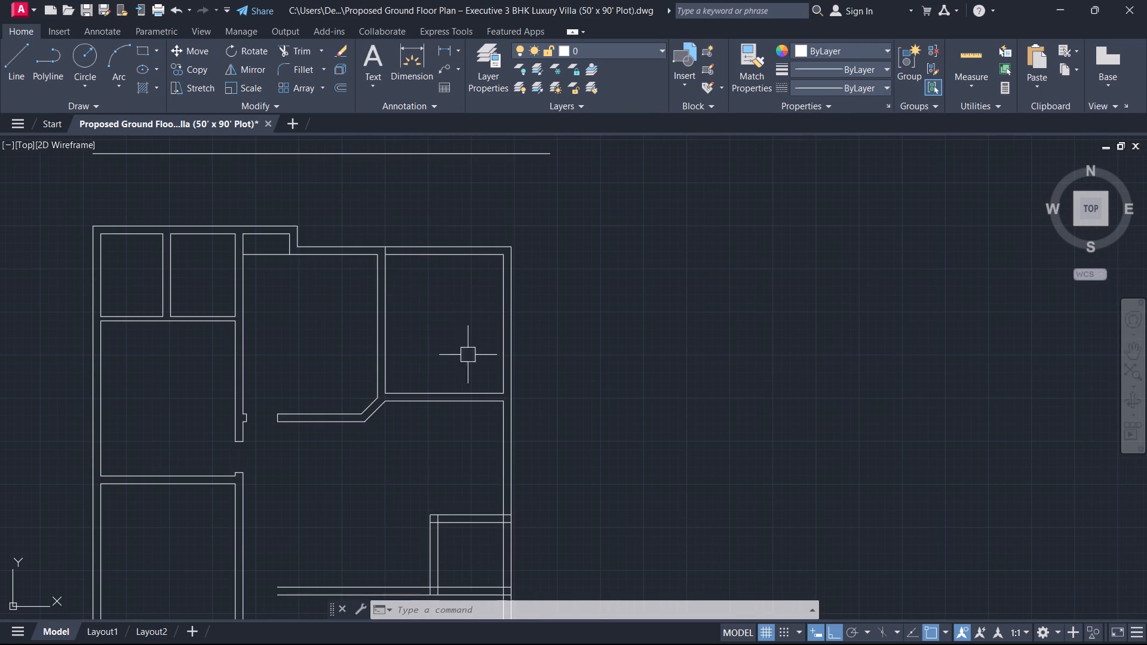
{"action": "scroll", "coordinate": [482, 355], "scroll_direction": "down", "scroll_amount": 1}
{"action": "middle_click_drag", "start_coordinate": [474, 352], "coordinate": [491, 271]}
{"action": "scroll", "coordinate": [460, 396], "scroll_direction": "up", "scroll_amount": 2}
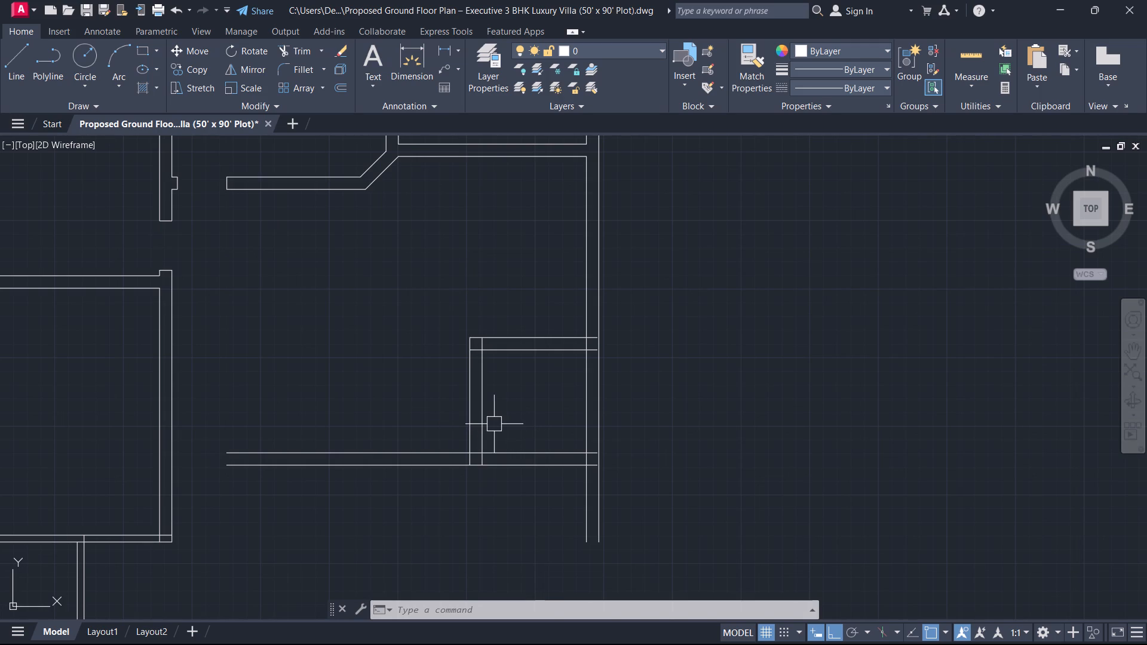
{"action": "scroll", "coordinate": [499, 407], "scroll_direction": "down", "scroll_amount": 2}
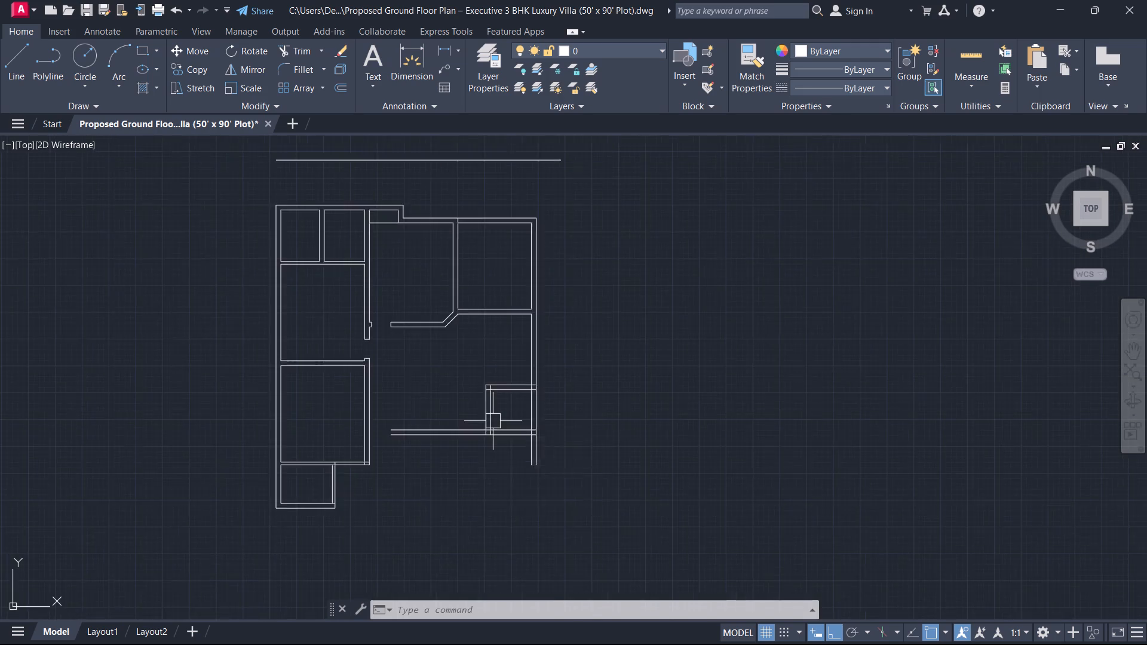
{"action": "scroll", "coordinate": [493, 421], "scroll_direction": "down", "scroll_amount": 1}
{"action": "middle_click_drag", "start_coordinate": [481, 416], "coordinate": [519, 306]}
{"action": "scroll", "coordinate": [516, 334], "scroll_direction": "up", "scroll_amount": 1}
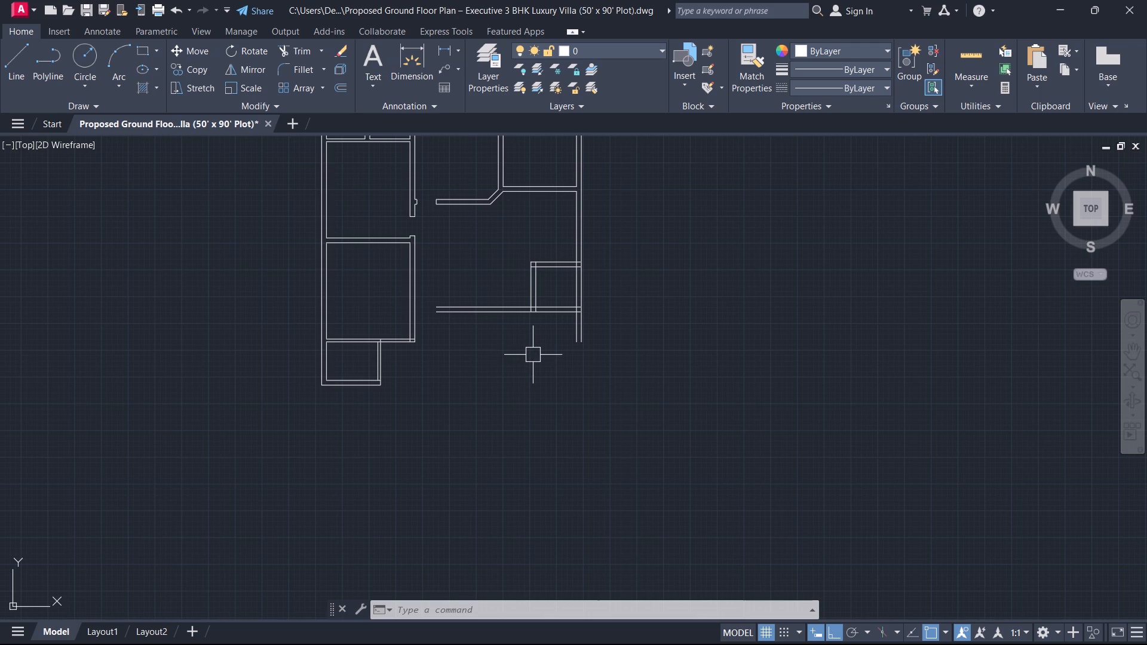
{"action": "scroll", "coordinate": [530, 352], "scroll_direction": "down", "scroll_amount": 1}
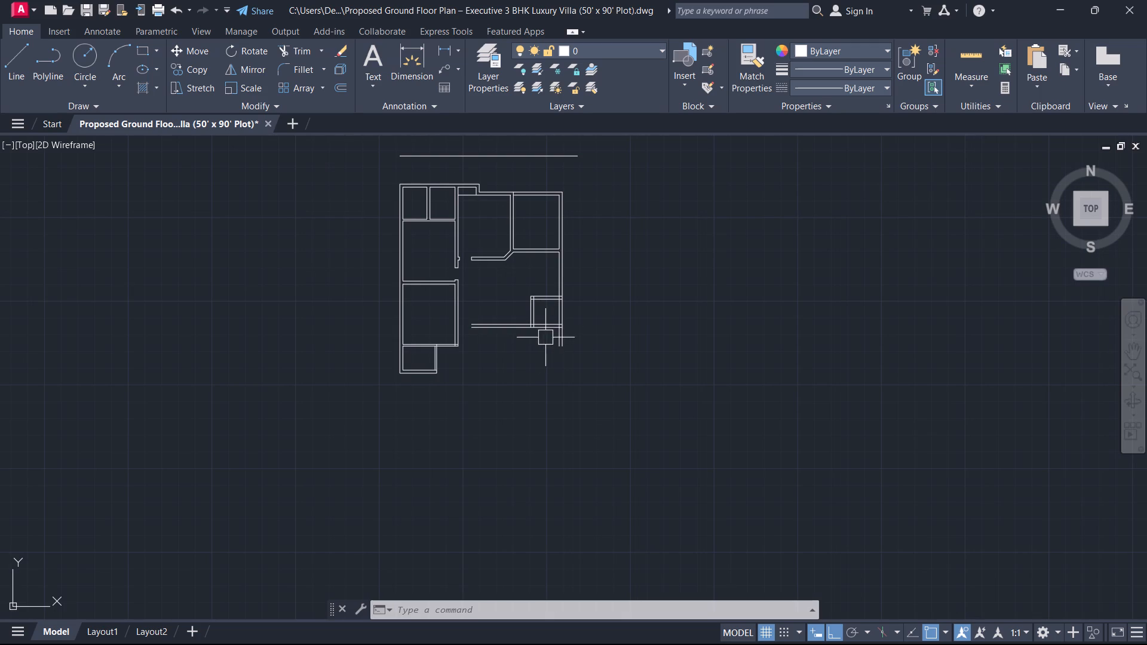
Offset the lower line of the bottom wall under the small room 24' downward.
{"action": "scroll", "coordinate": [525, 334], "scroll_direction": "up", "scroll_amount": 2}
{"action": "type", "text": "o"}
{"action": "key", "text": "space"}
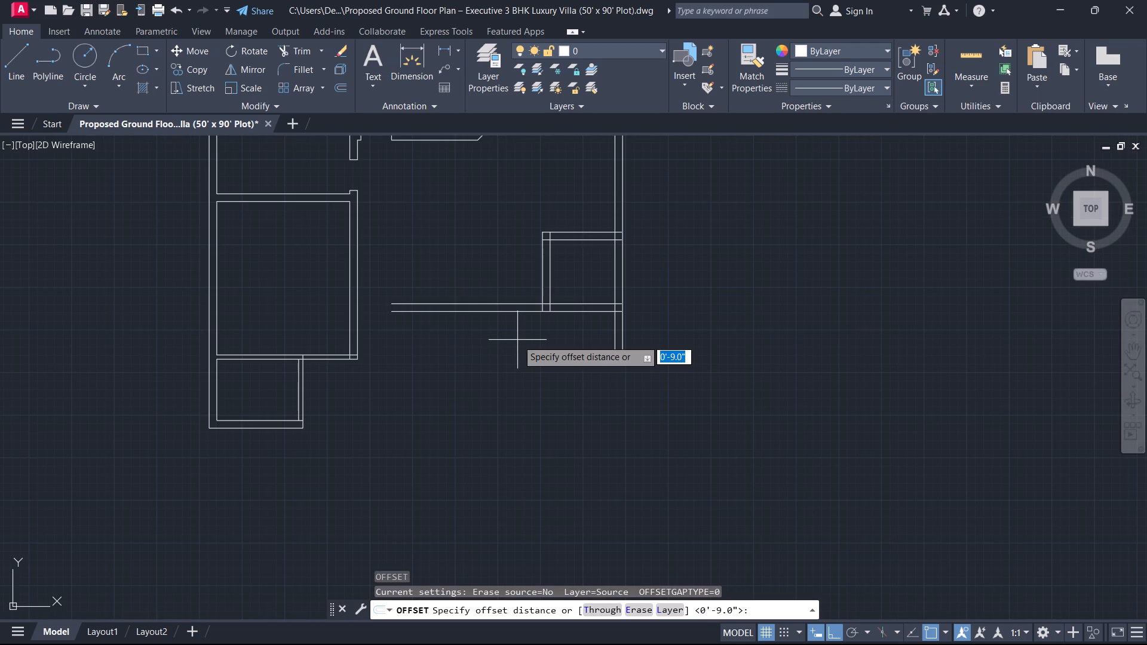
{"action": "type", "text": "24'"}
{"action": "key", "text": "Return"}
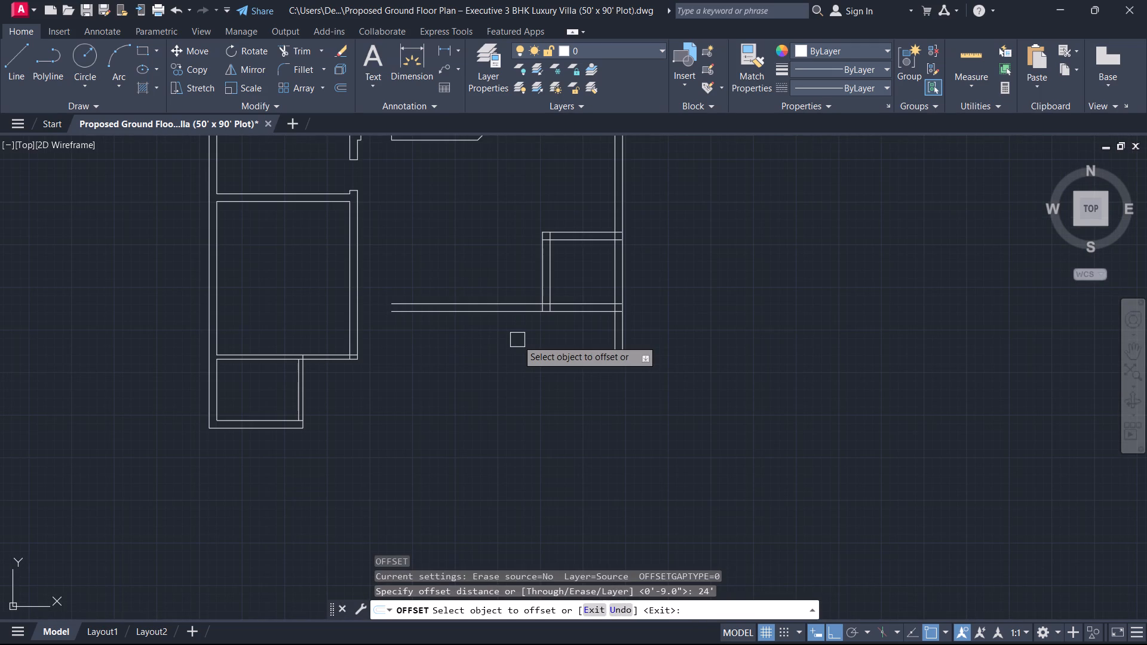
{"action": "scroll", "coordinate": [391, 90], "scroll_direction": "up", "scroll_amount": 2}
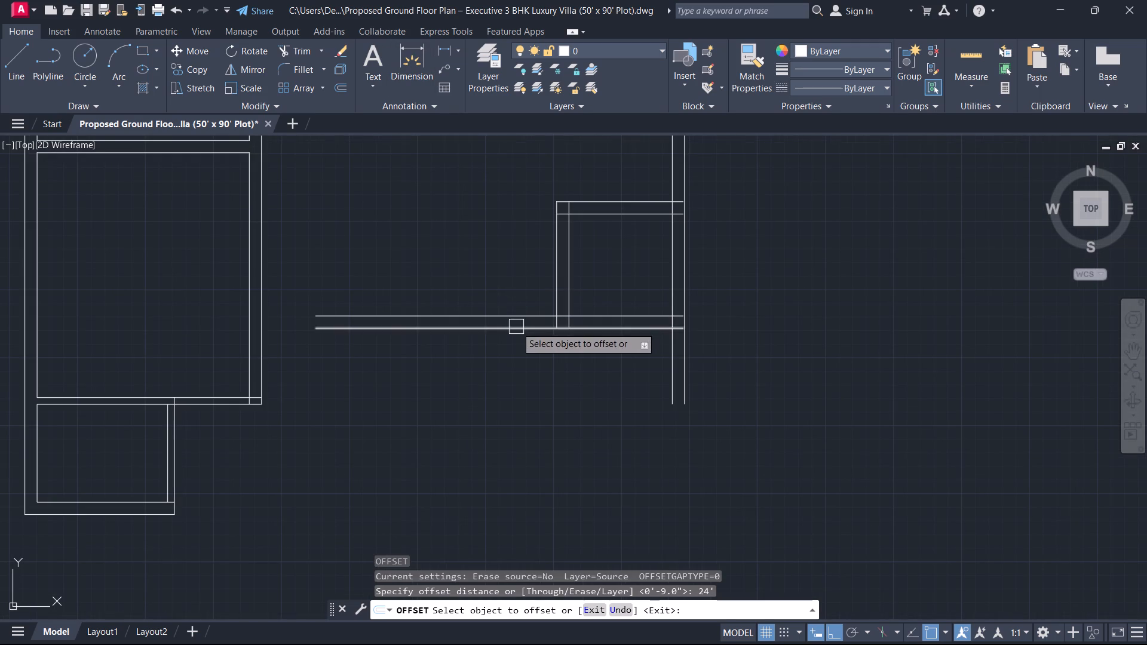
{"action": "left_click", "coordinate": [516, 327]}
{"action": "left_click_drag", "start_coordinate": [525, 369], "coordinate": [519, 372]}
{"action": "key", "text": "Escape"}
Extend the right-hand wall's inner line down to the horizontal line 24' below the bottom wall.
{"action": "scroll", "coordinate": [514, 378], "scroll_direction": "down", "scroll_amount": 3}
{"action": "middle_click_drag", "start_coordinate": [492, 362], "coordinate": [544, 234]}
{"action": "scroll", "coordinate": [536, 232], "scroll_direction": "up", "scroll_amount": 2}
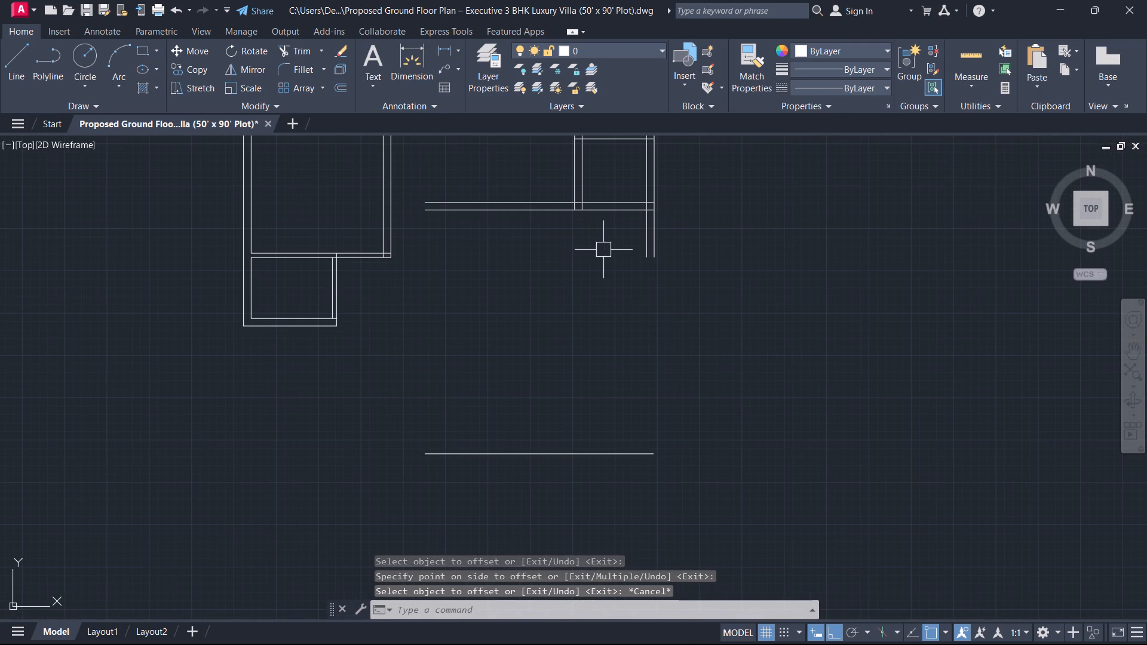
{"action": "type", "text": "ex"}
{"action": "key", "text": "space"}
{"action": "left_click", "coordinate": [588, 261]}
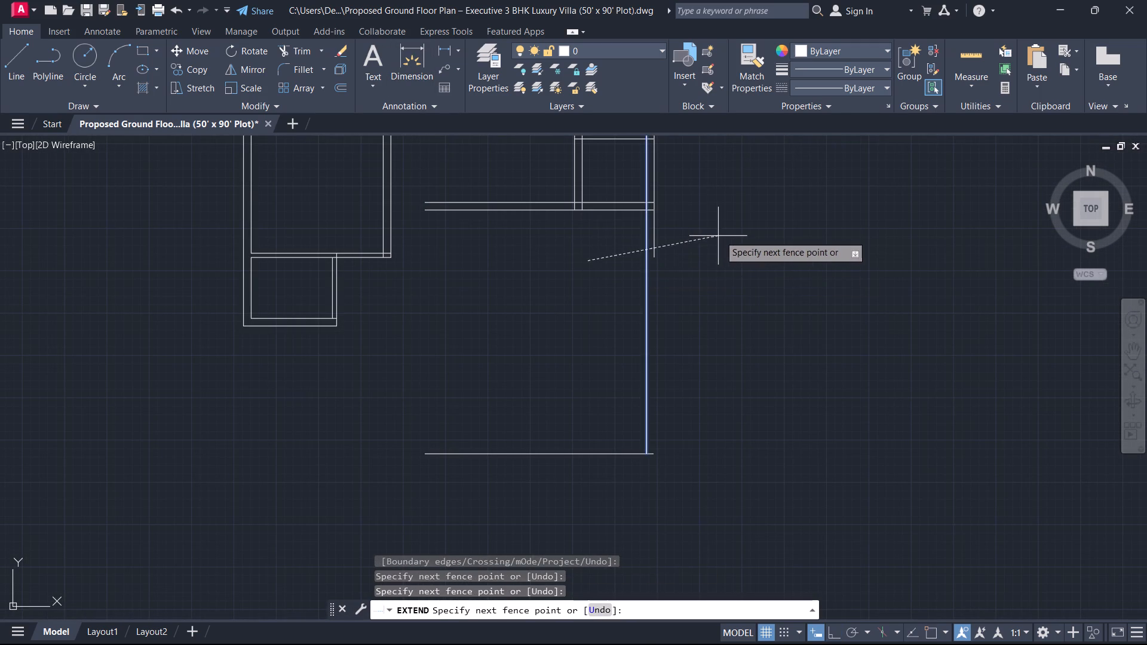
{"action": "left_click", "coordinate": [724, 234]}
{"action": "left_click_drag", "start_coordinate": [700, 237], "coordinate": [684, 235]}
{"action": "key", "text": "Escape"}
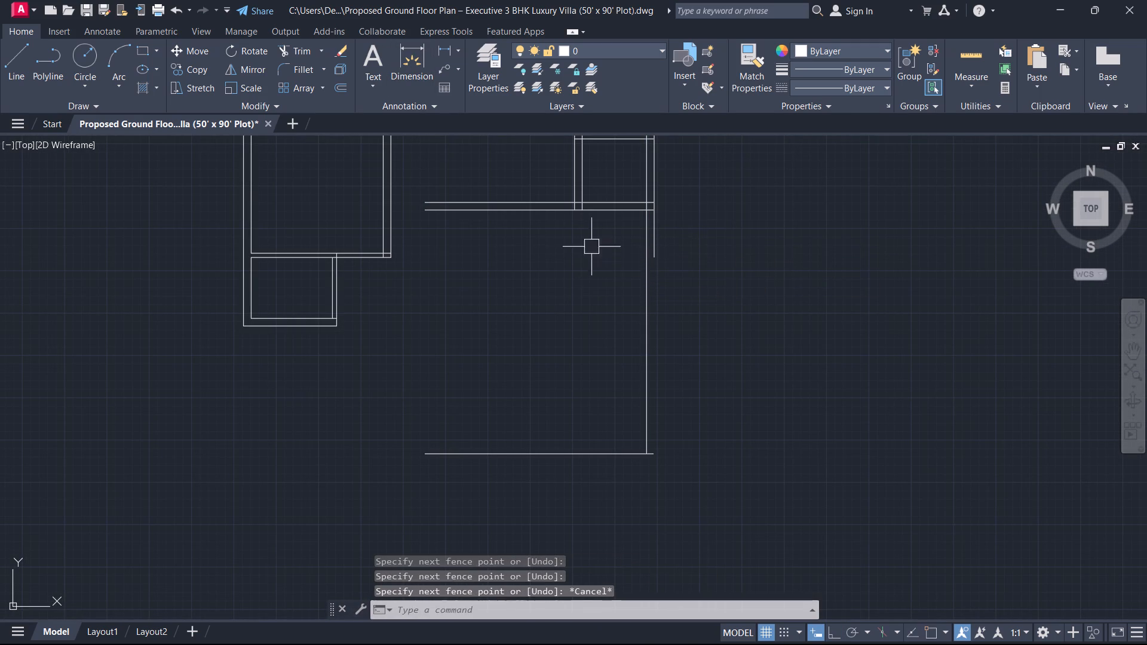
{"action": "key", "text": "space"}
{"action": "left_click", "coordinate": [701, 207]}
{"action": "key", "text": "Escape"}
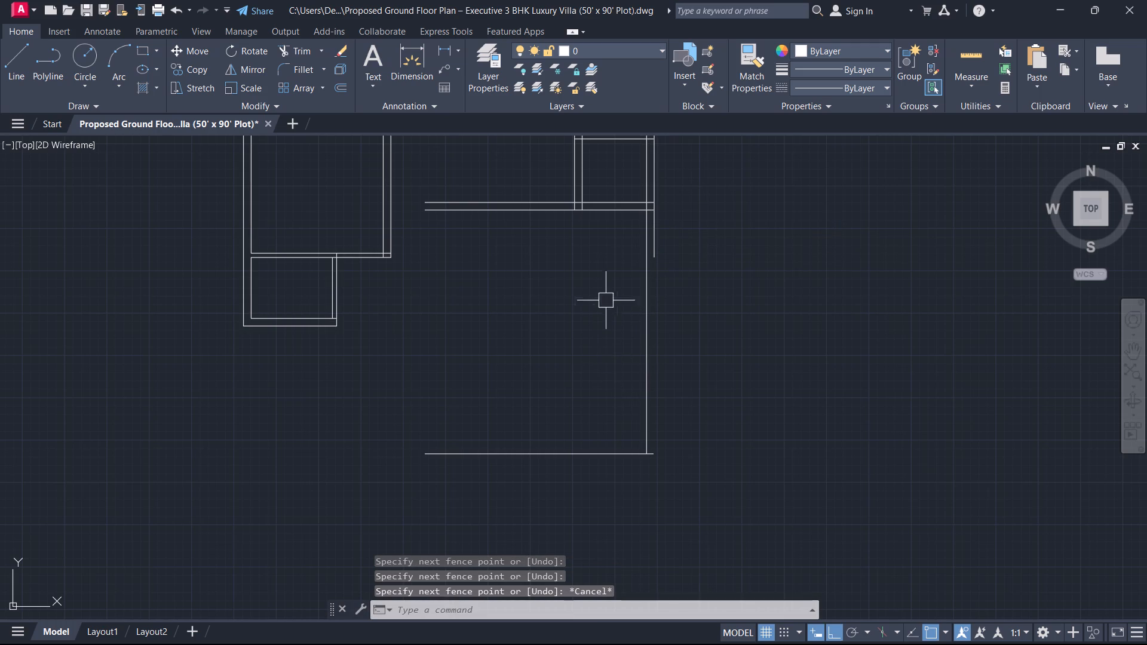
Fillet the lowest horizontal line with the right-hand wall's outer line into a square corner.
{"action": "scroll", "coordinate": [634, 245], "scroll_direction": "up", "scroll_amount": 5}
{"action": "middle_click_drag", "start_coordinate": [663, 173], "coordinate": [603, 324]}
{"action": "scroll", "coordinate": [603, 324], "scroll_direction": "up", "scroll_amount": 1}
{"action": "scroll", "coordinate": [520, 345], "scroll_direction": "down", "scroll_amount": 5}
{"action": "middle_click_drag", "start_coordinate": [479, 453], "coordinate": [656, 293]}
{"action": "scroll", "coordinate": [630, 324], "scroll_direction": "down", "scroll_amount": 4}
{"action": "key", "text": "f"}
{"action": "key", "text": "space"}
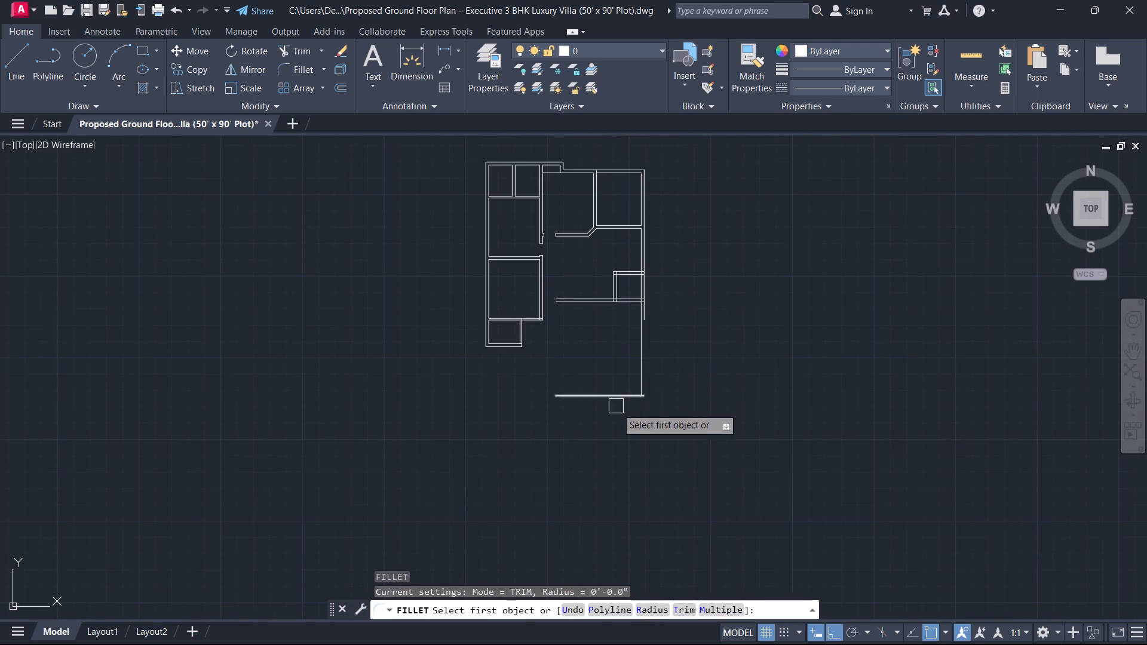
{"action": "left_click", "coordinate": [600, 399]}
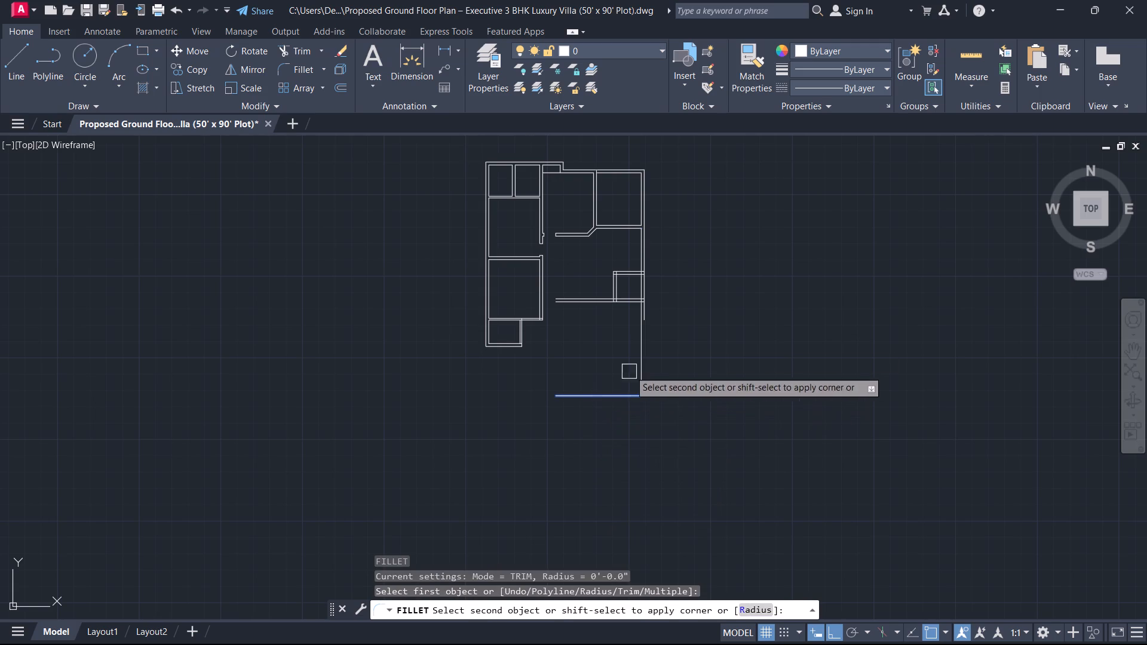
{"action": "scroll", "coordinate": [646, 303], "scroll_direction": "up", "scroll_amount": 5}
{"action": "left_click", "coordinate": [622, 347]}
{"action": "key", "text": "Escape"}
{"action": "scroll", "coordinate": [605, 377], "scroll_direction": "down", "scroll_amount": 6}
{"action": "middle_click_drag", "start_coordinate": [617, 371], "coordinate": [699, 331]}
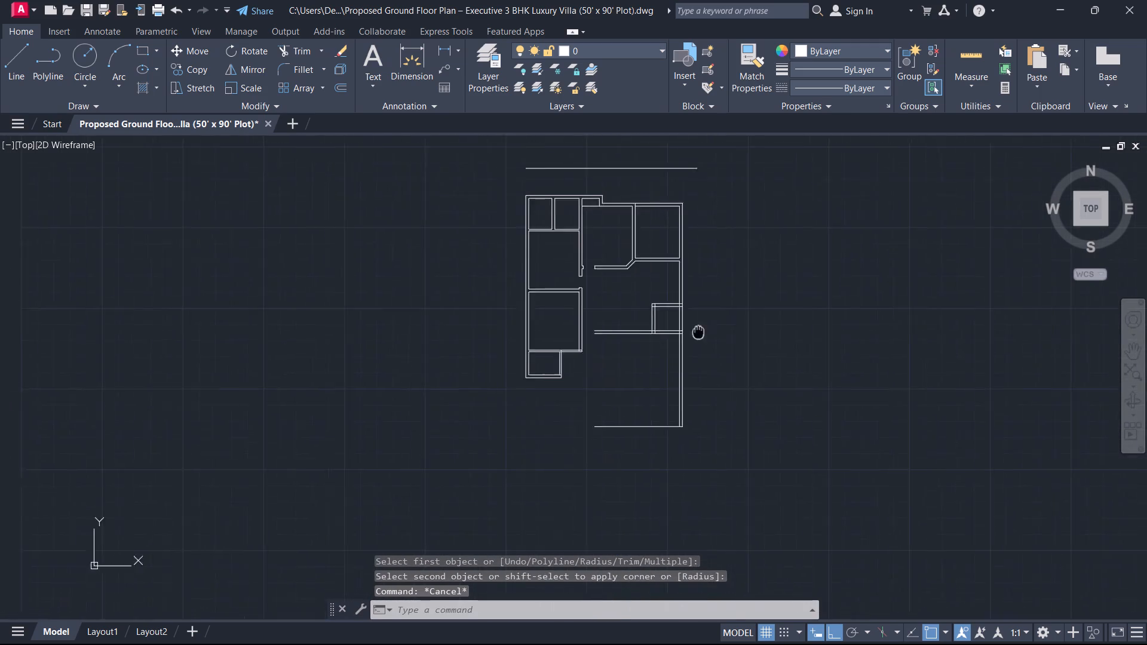
Offset the lowest horizontal line 9" downward to form the front wall's thickness.
{"action": "middle_click_drag", "start_coordinate": [699, 331], "coordinate": [704, 348]}
{"action": "scroll", "coordinate": [704, 345], "scroll_direction": "down", "scroll_amount": 1}
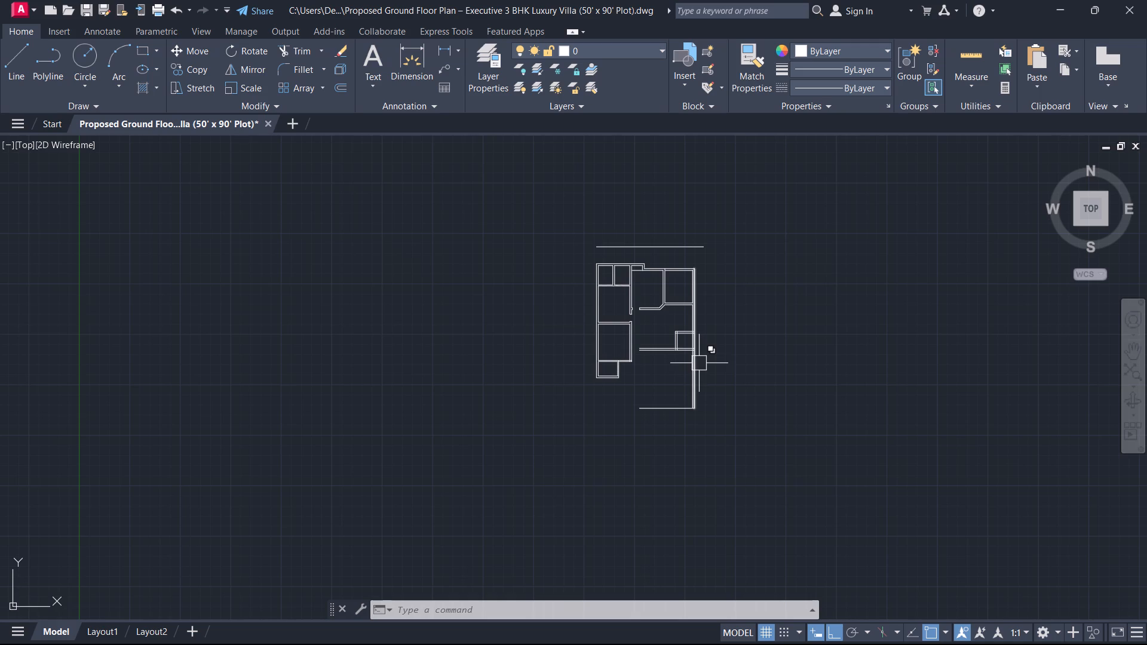
{"action": "middle_click_drag", "start_coordinate": [602, 402], "coordinate": [326, 407]}
{"action": "scroll", "coordinate": [602, 402], "scroll_direction": "up", "scroll_amount": 2}
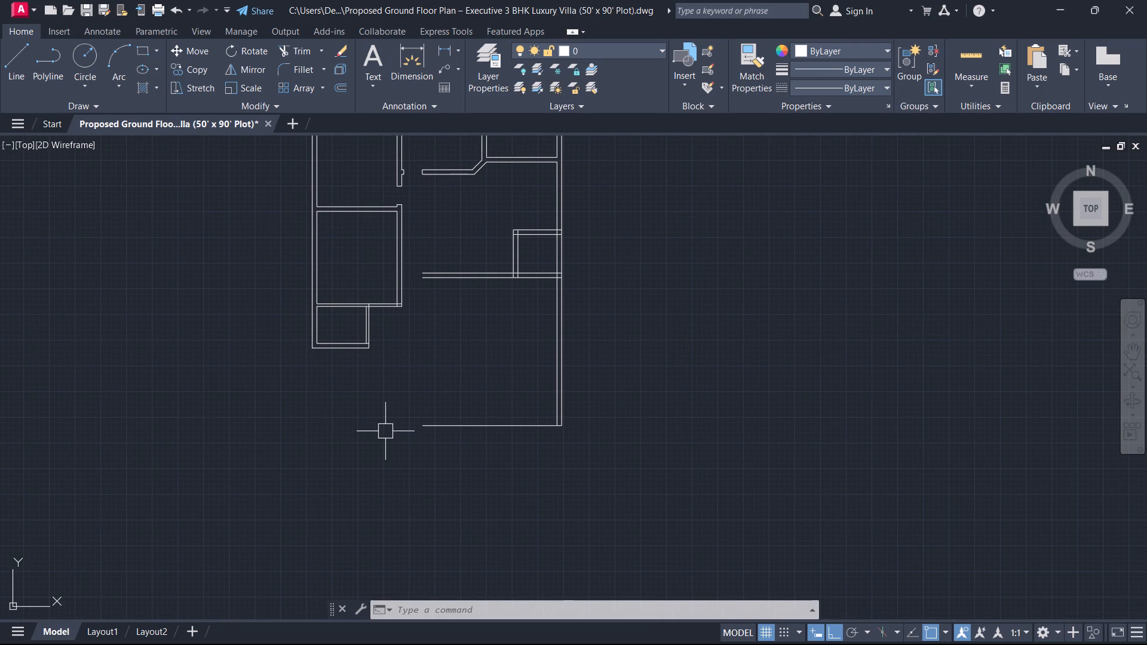
{"action": "type", "text": "o"}
{"action": "key", "text": "space"}
{"action": "key", "text": "4"}
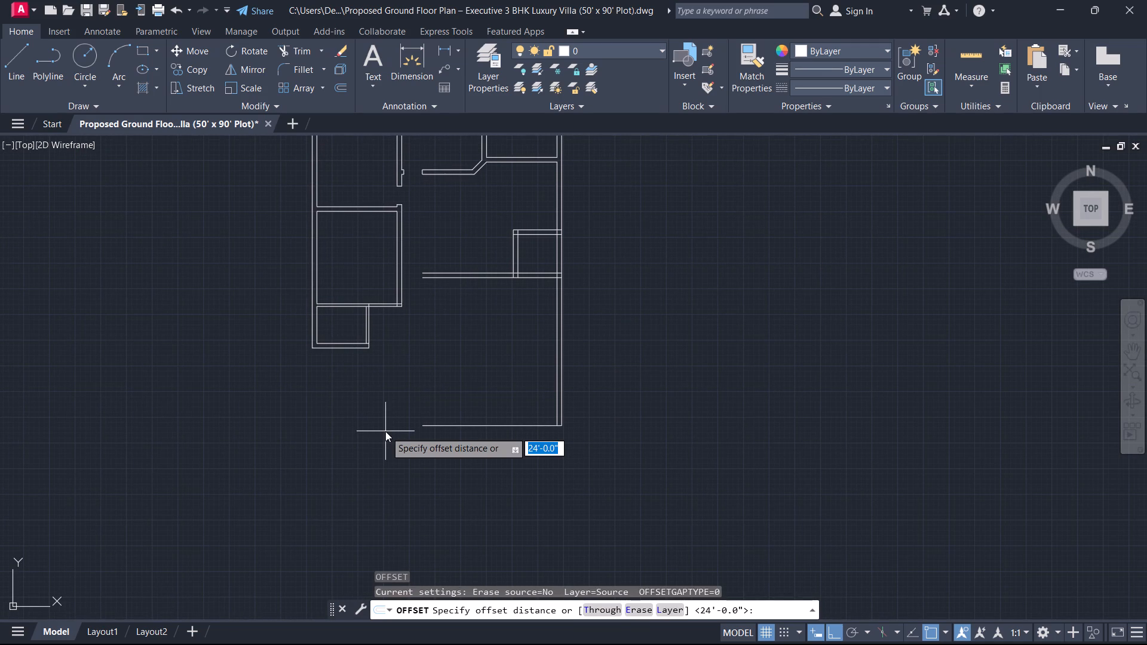
{"action": "key", "text": "BackSpace"}
{"action": "key", "text": "9"}
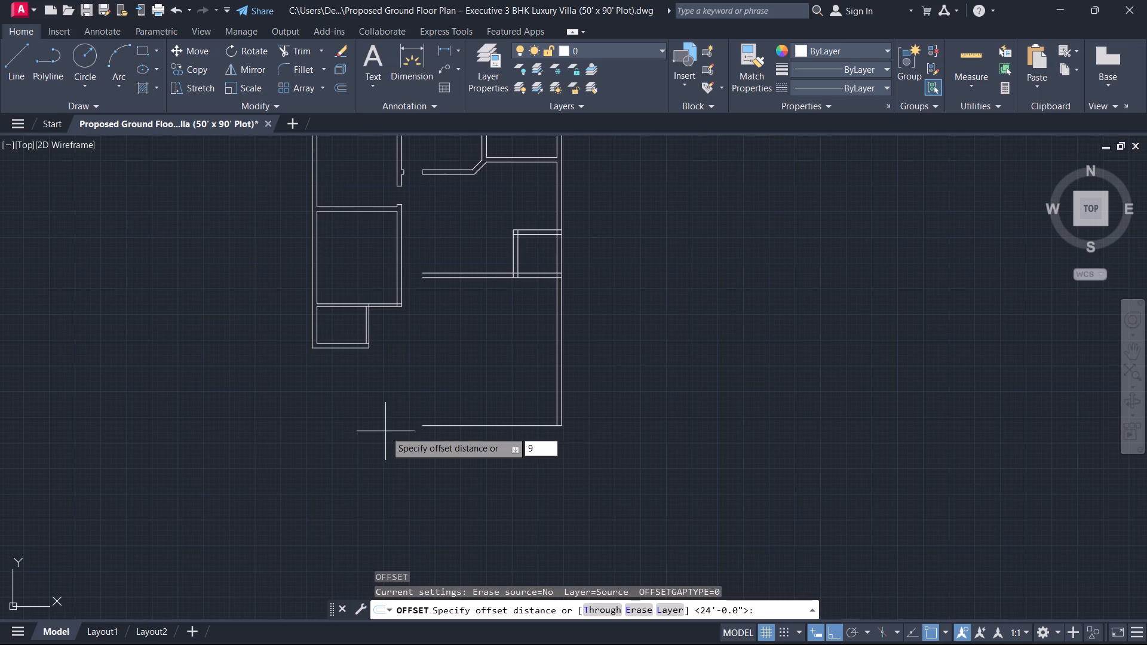
{"action": "key", "text": "Return"}
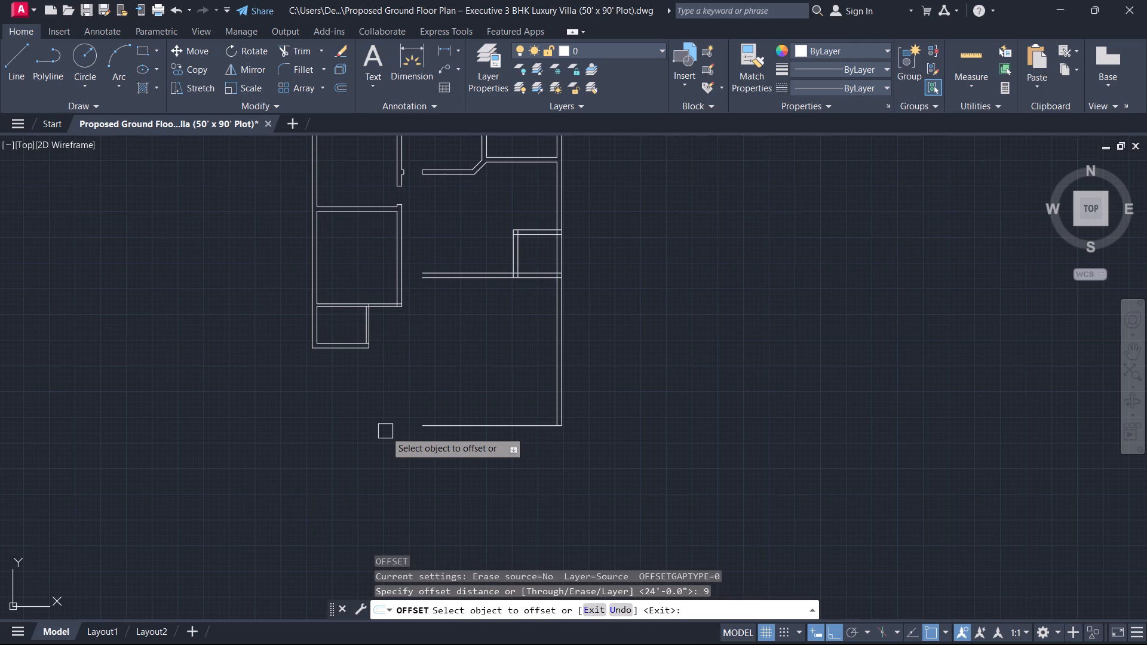
{"action": "left_click", "coordinate": [465, 429]}
{"action": "left_click", "coordinate": [443, 472]}
{"action": "key", "text": "Escape"}
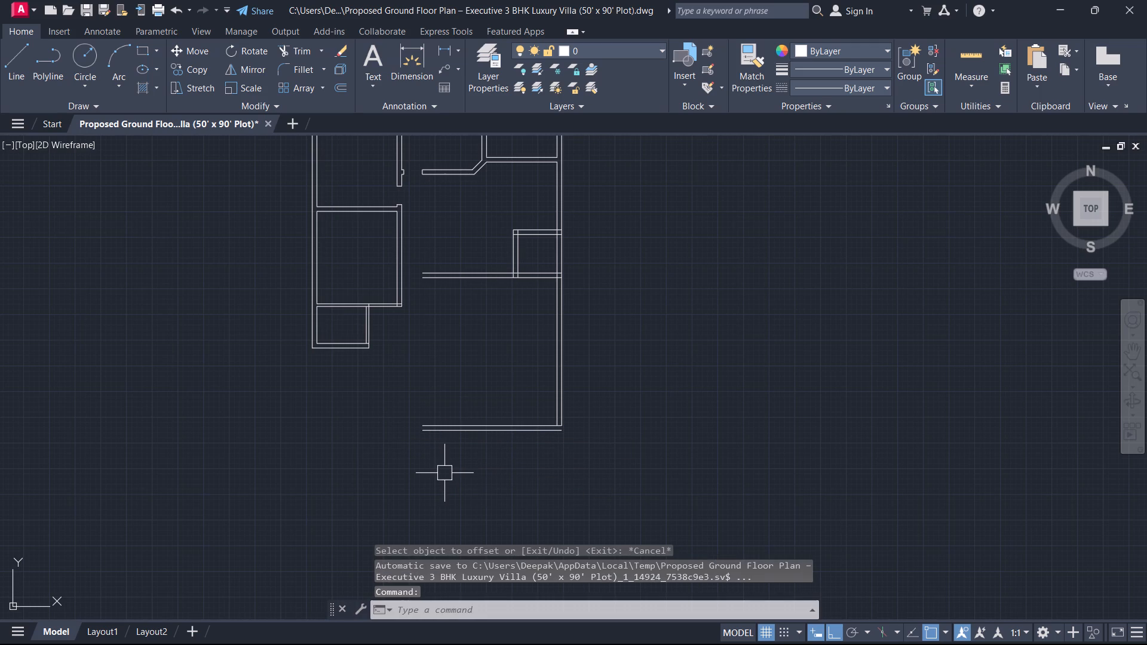
Fillet the front wall's inner and outer lines with the matching right-hand wall lines into square corners.
{"action": "key", "text": "f"}
{"action": "key", "text": "space"}
{"action": "scroll", "coordinate": [537, 410], "scroll_direction": "up", "scroll_amount": 4}
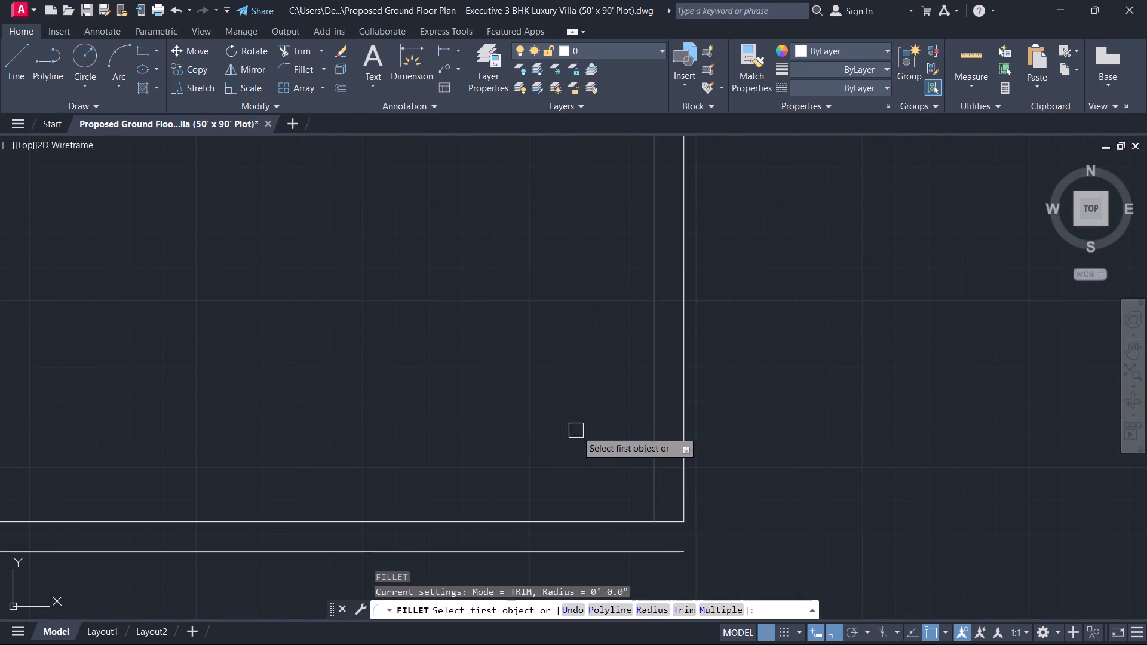
{"action": "left_click", "coordinate": [648, 450]}
{"action": "left_click", "coordinate": [591, 529]}
{"action": "key", "text": "space"}
{"action": "left_click", "coordinate": [580, 544]}
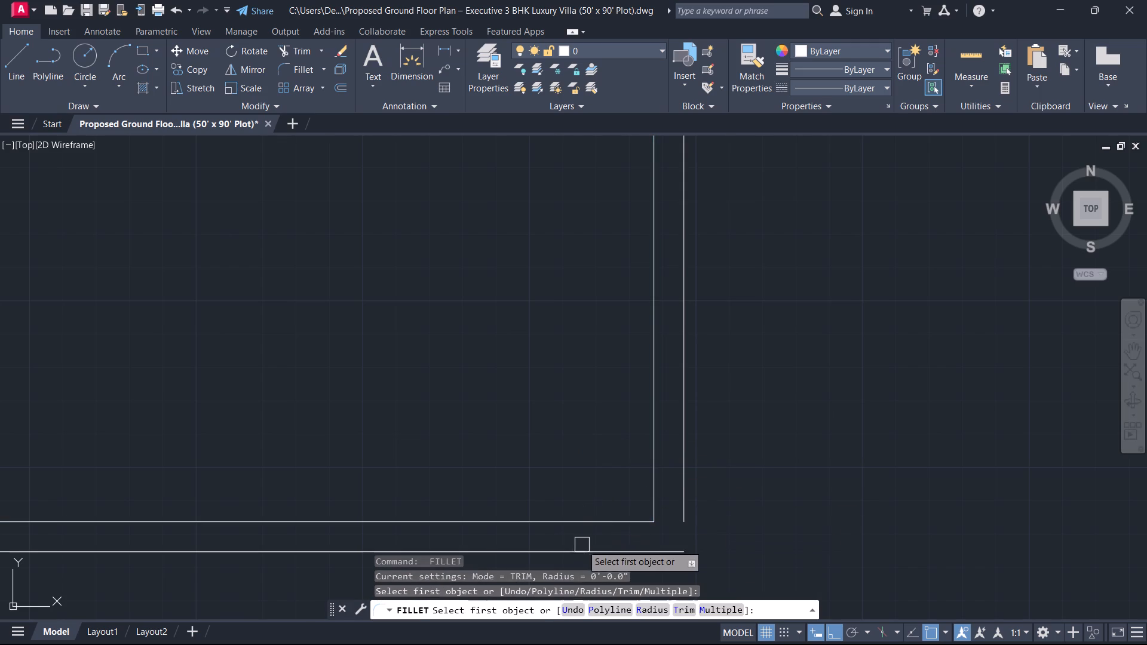
{"action": "left_click", "coordinate": [625, 555]}
{"action": "left_click", "coordinate": [687, 486]}
{"action": "key", "text": "Escape"}
{"action": "scroll", "coordinate": [569, 488], "scroll_direction": "down", "scroll_amount": 2}
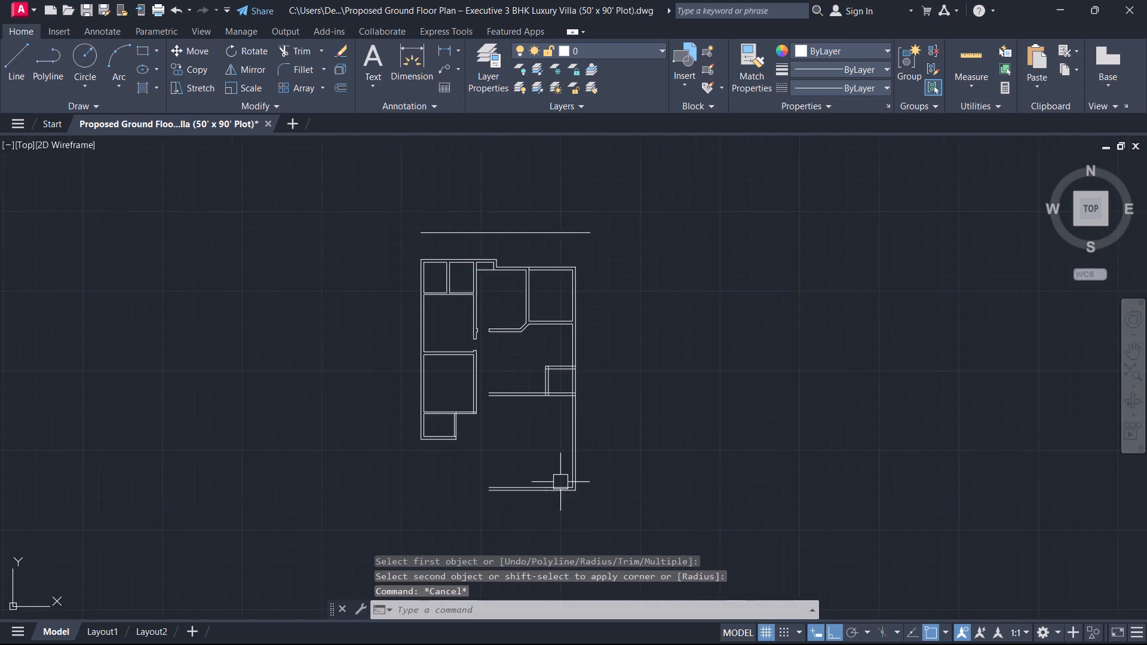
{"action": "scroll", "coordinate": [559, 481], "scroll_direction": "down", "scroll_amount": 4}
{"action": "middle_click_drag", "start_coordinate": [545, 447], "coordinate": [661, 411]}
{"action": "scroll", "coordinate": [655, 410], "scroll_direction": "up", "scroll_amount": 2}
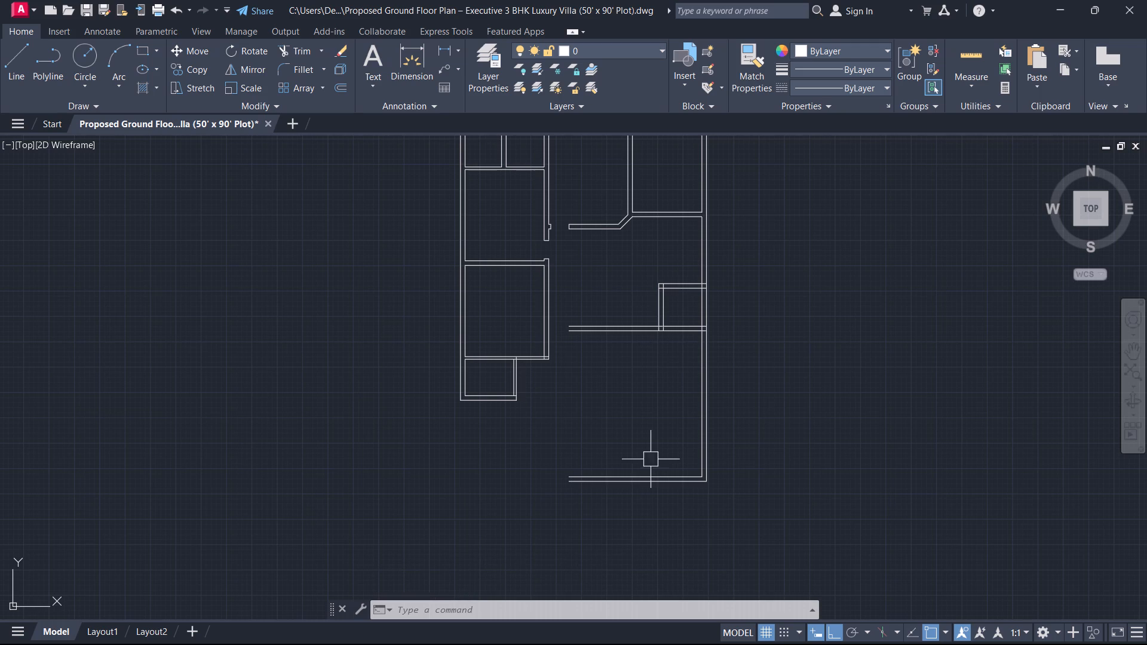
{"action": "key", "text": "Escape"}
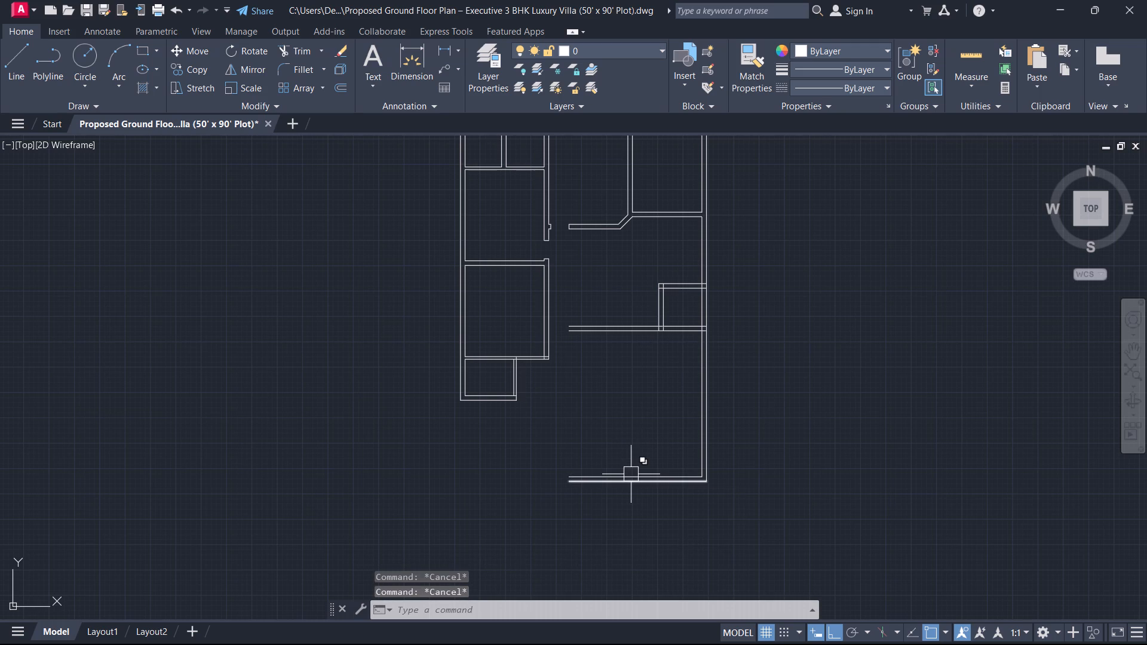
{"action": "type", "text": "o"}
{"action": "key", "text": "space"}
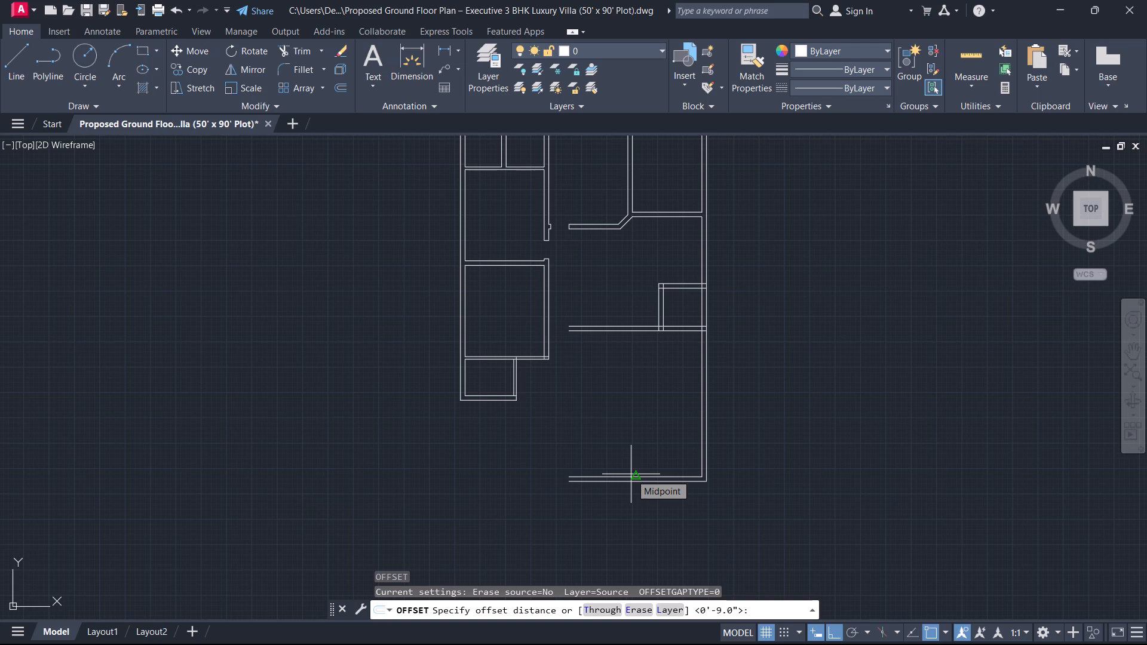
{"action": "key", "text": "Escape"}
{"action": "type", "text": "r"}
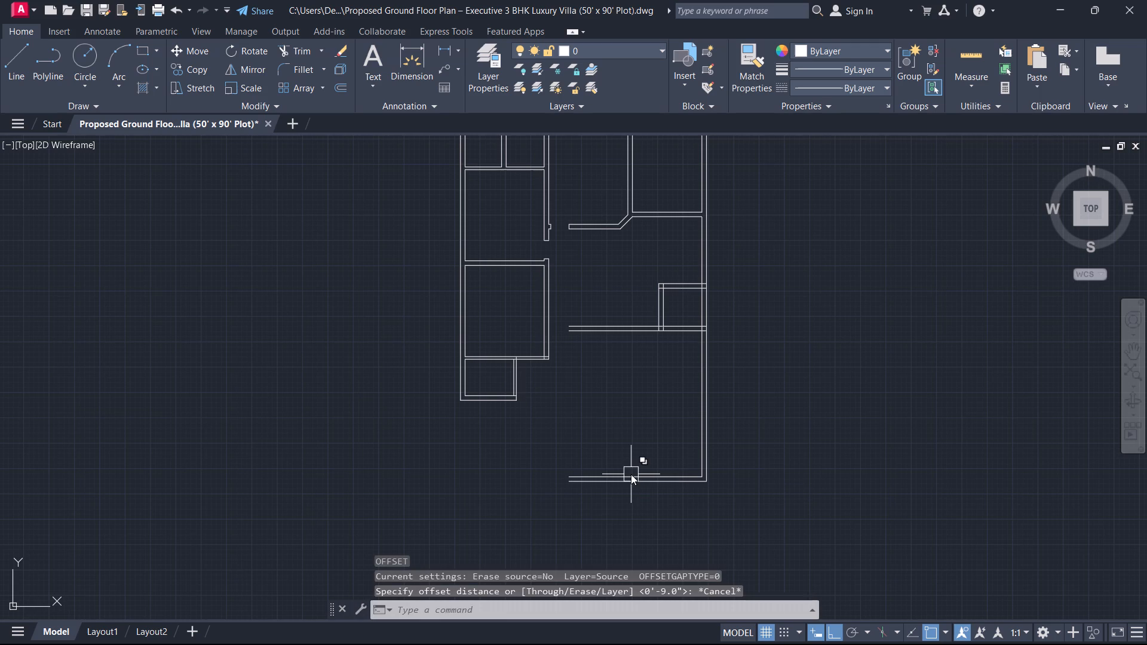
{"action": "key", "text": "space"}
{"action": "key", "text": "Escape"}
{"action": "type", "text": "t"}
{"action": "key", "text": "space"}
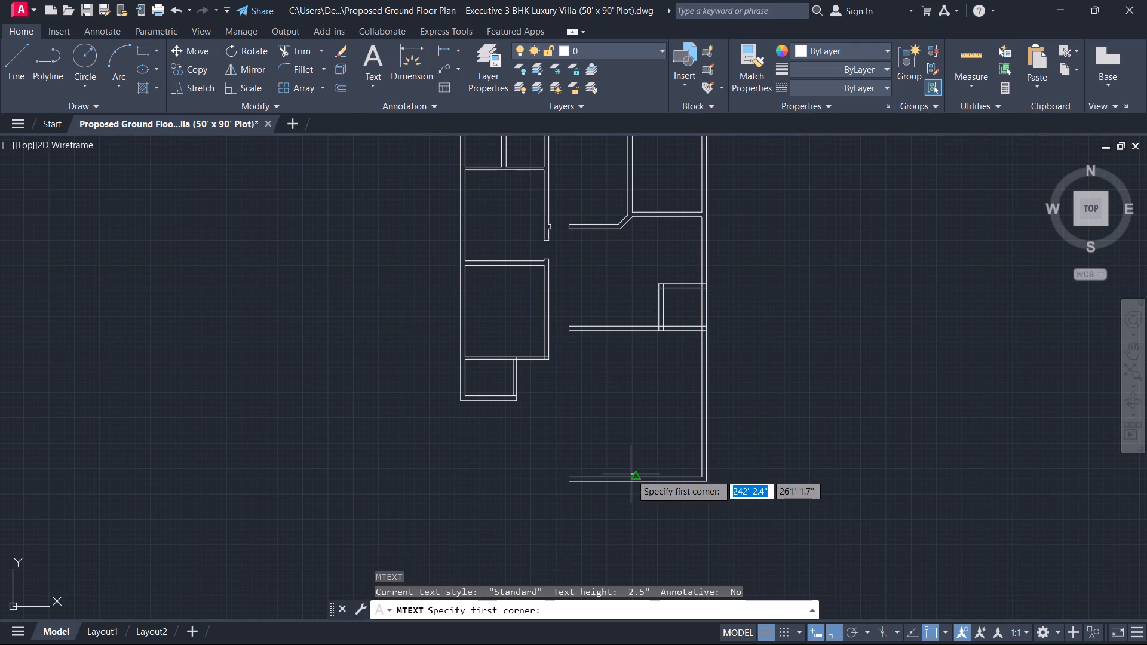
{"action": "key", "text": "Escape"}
Trim the piece of horizontal line crossing the top of the small lower-left room's right wall.
{"action": "type", "text": "tr"}
{"action": "key", "text": "space"}
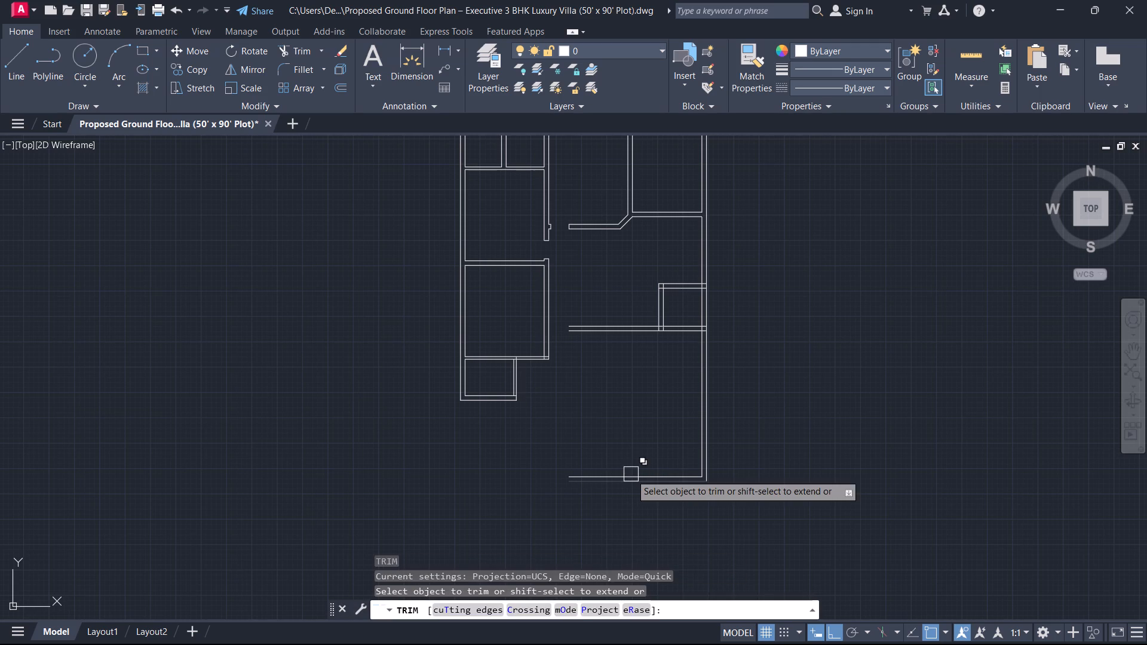
{"action": "scroll", "coordinate": [596, 376], "scroll_direction": "up", "scroll_amount": 2}
{"action": "middle_click_drag", "start_coordinate": [525, 314], "coordinate": [583, 340]}
{"action": "scroll", "coordinate": [476, 374], "scroll_direction": "up", "scroll_amount": 2}
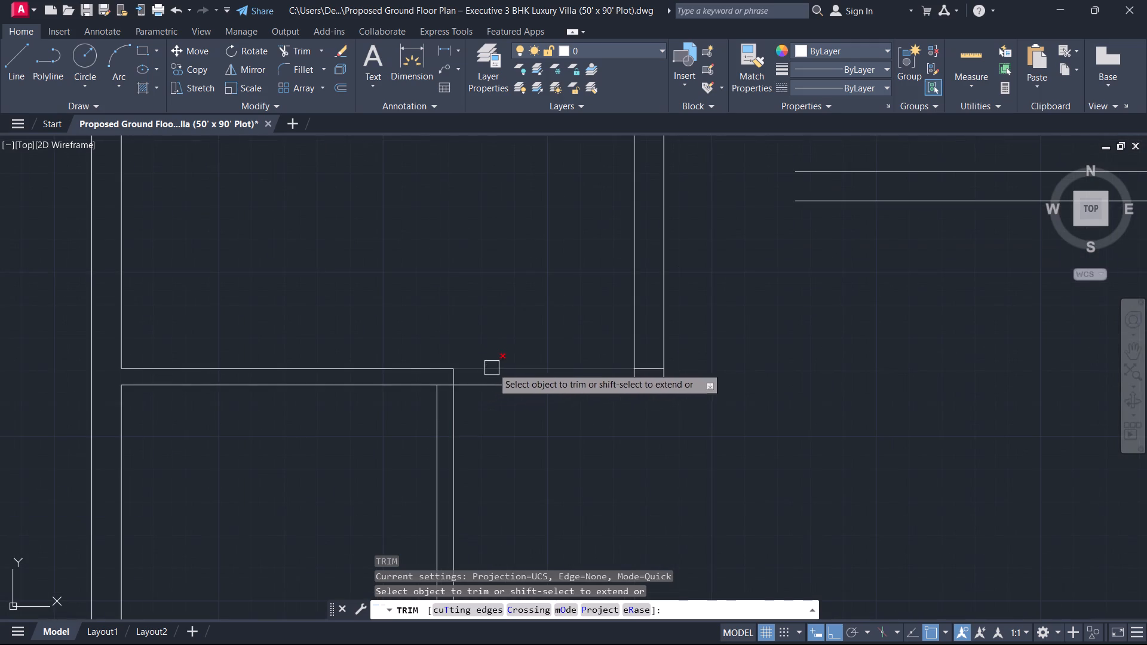
{"action": "scroll", "coordinate": [414, 398], "scroll_direction": "up", "scroll_amount": 2}
{"action": "middle_click_drag", "start_coordinate": [411, 402], "coordinate": [612, 382]}
{"action": "scroll", "coordinate": [597, 392], "scroll_direction": "down", "scroll_amount": 3}
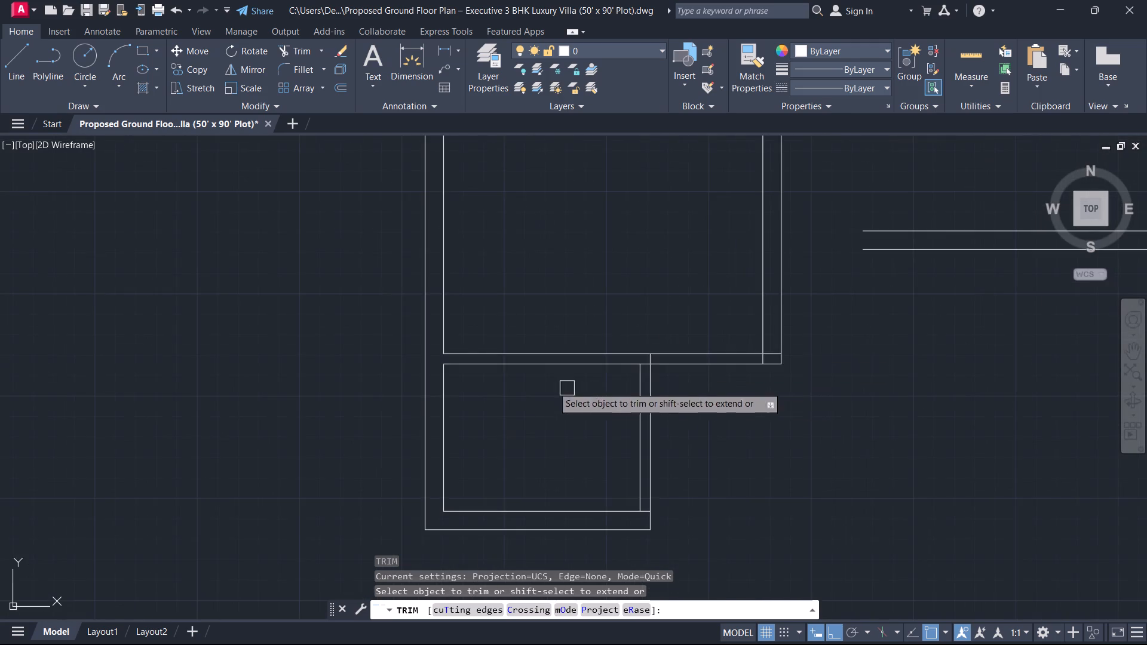
{"action": "scroll", "coordinate": [446, 385], "scroll_direction": "up", "scroll_amount": 1}
{"action": "scroll", "coordinate": [695, 265], "scroll_direction": "down", "scroll_amount": 1}
{"action": "middle_click_drag", "start_coordinate": [695, 264], "coordinate": [583, 356]}
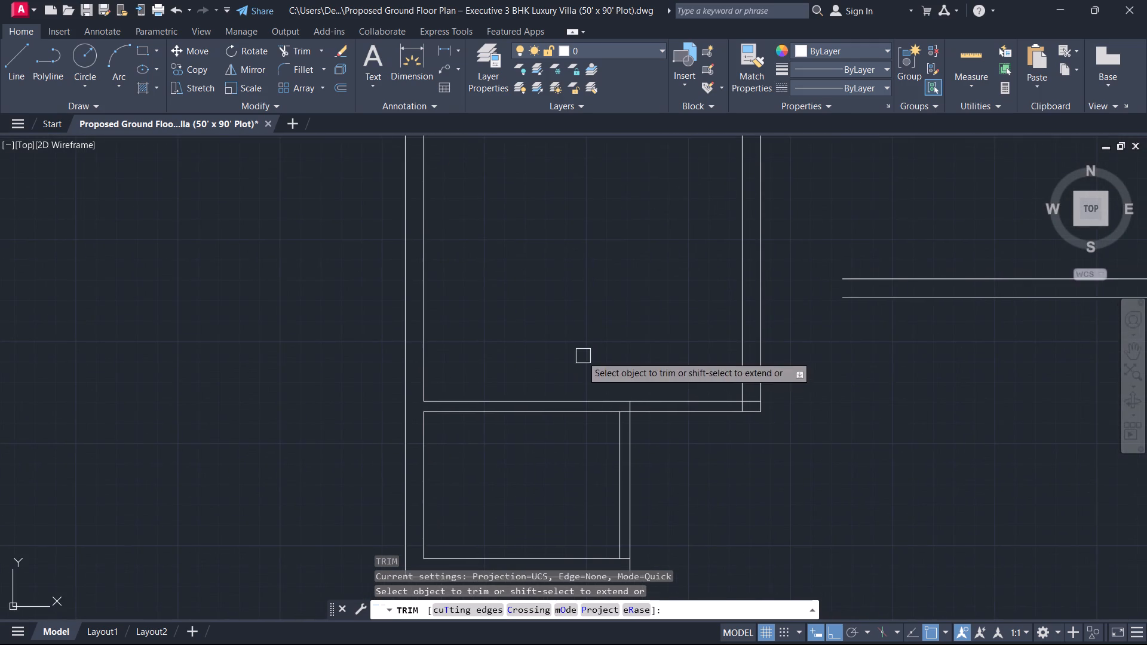
{"action": "scroll", "coordinate": [627, 422], "scroll_direction": "up", "scroll_amount": 4}
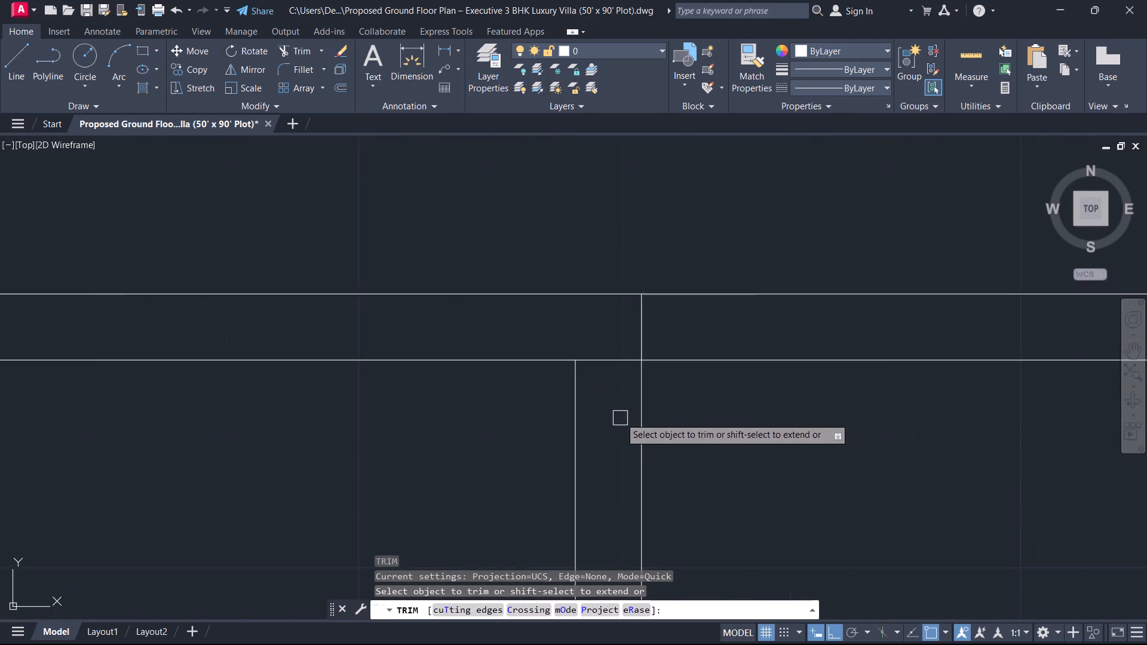
{"action": "scroll", "coordinate": [620, 417], "scroll_direction": "up", "scroll_amount": 1}
{"action": "left_click", "coordinate": [617, 333]}
{"action": "key", "text": "Escape"}
{"action": "scroll", "coordinate": [606, 339], "scroll_direction": "down", "scroll_amount": 8}
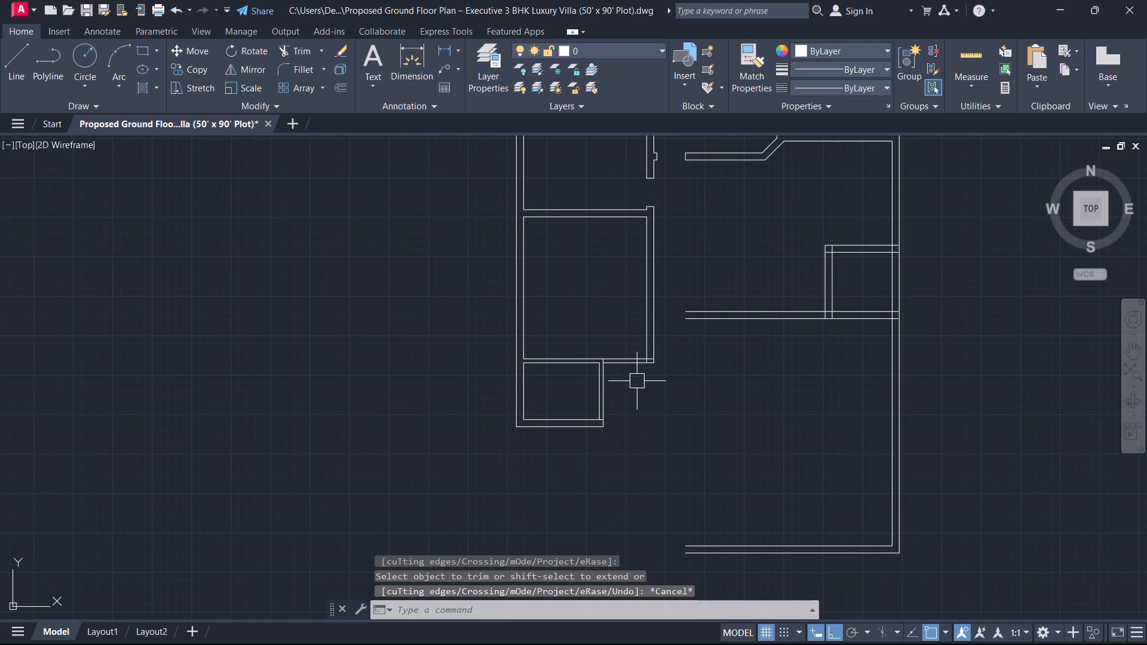
Trim the stub of the small lower-left room's right wall line projecting into the horizontal wall above.
{"action": "type", "text": "tr"}
{"action": "key", "text": "space"}
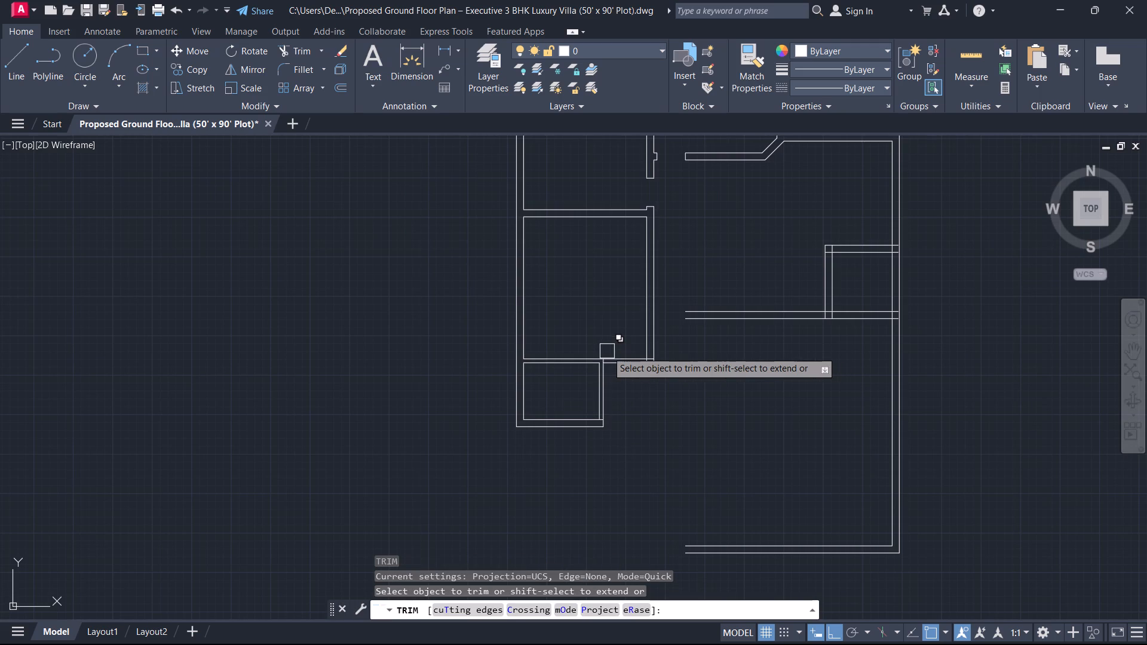
{"action": "scroll", "coordinate": [603, 338], "scroll_direction": "up", "scroll_amount": 6}
{"action": "left_click", "coordinate": [617, 379]}
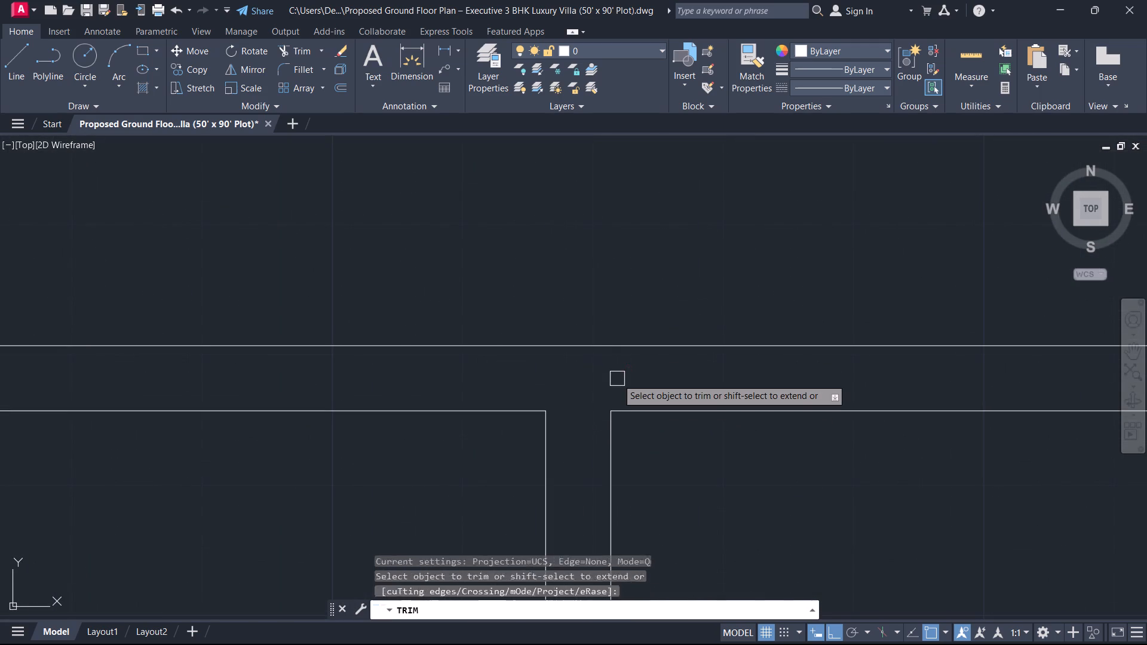
{"action": "key", "text": "Escape"}
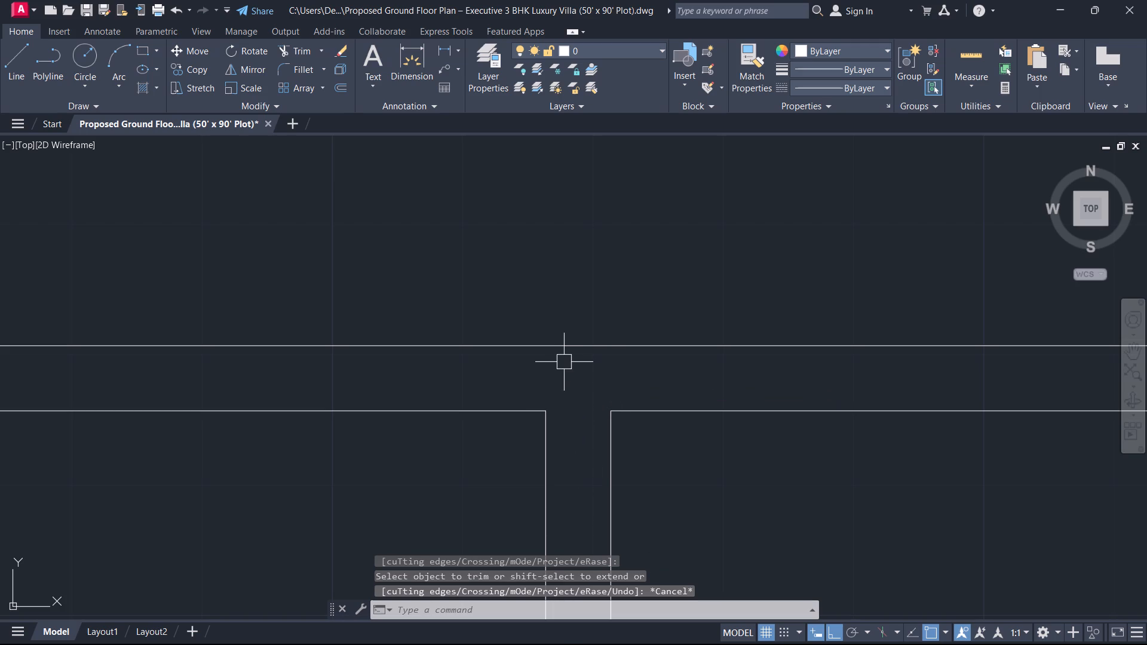
{"action": "key", "text": "Escape"}
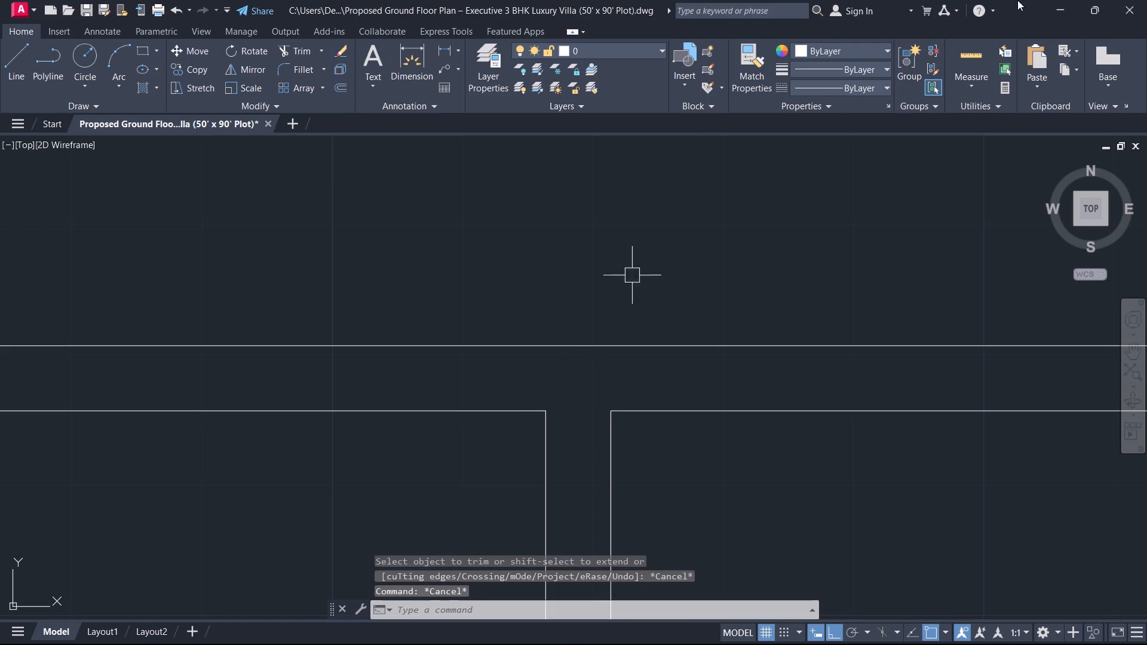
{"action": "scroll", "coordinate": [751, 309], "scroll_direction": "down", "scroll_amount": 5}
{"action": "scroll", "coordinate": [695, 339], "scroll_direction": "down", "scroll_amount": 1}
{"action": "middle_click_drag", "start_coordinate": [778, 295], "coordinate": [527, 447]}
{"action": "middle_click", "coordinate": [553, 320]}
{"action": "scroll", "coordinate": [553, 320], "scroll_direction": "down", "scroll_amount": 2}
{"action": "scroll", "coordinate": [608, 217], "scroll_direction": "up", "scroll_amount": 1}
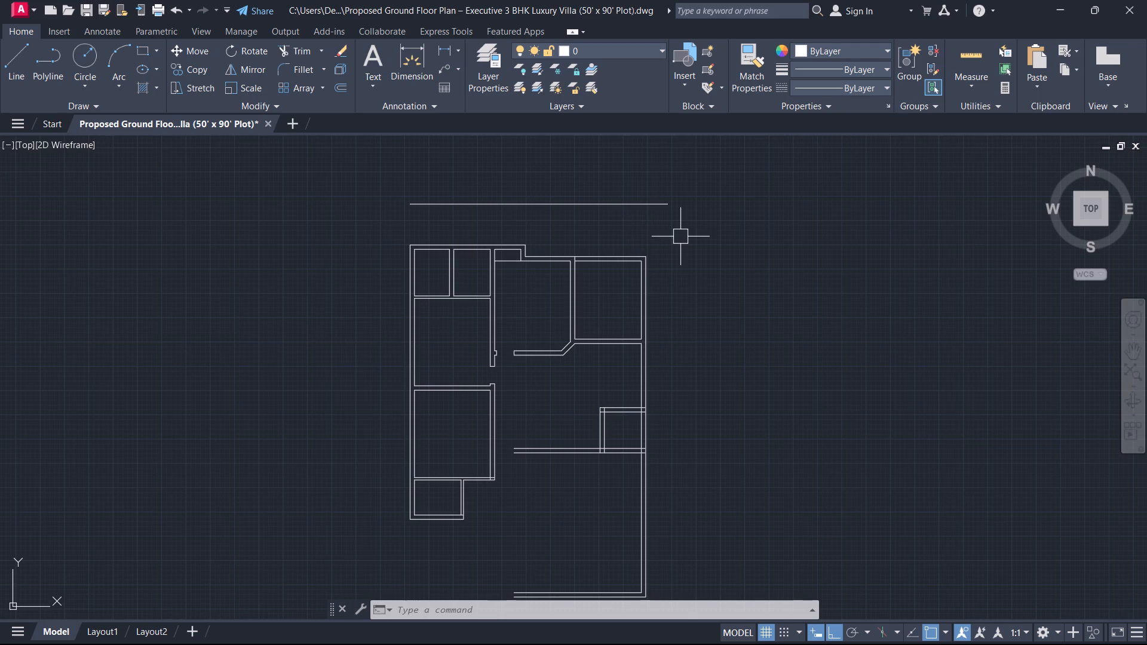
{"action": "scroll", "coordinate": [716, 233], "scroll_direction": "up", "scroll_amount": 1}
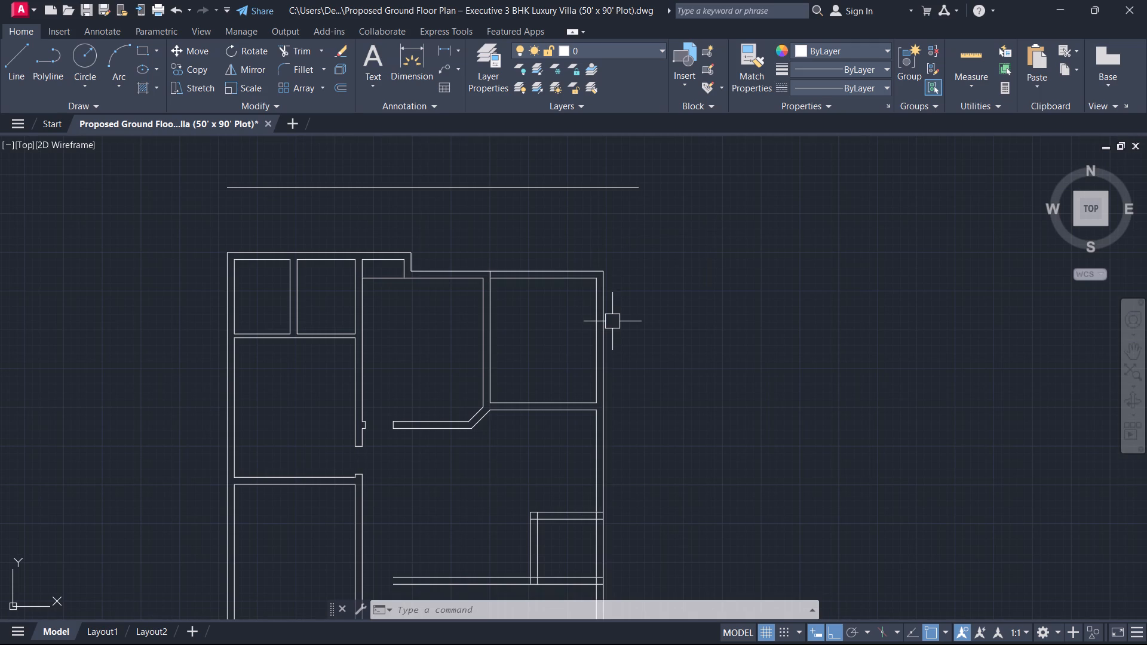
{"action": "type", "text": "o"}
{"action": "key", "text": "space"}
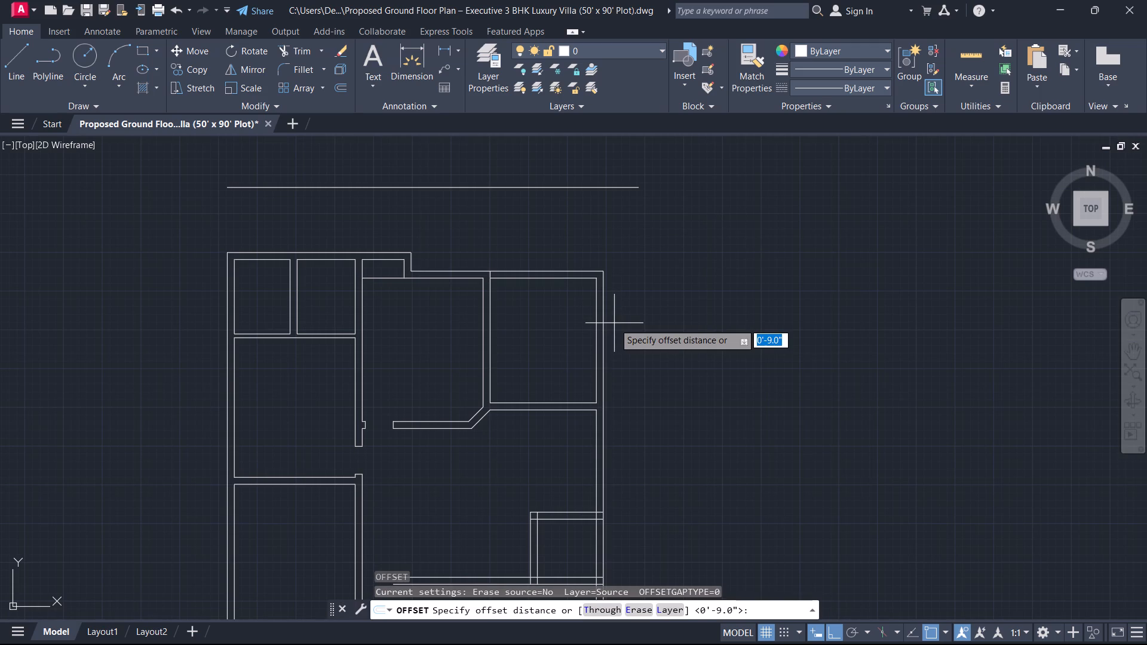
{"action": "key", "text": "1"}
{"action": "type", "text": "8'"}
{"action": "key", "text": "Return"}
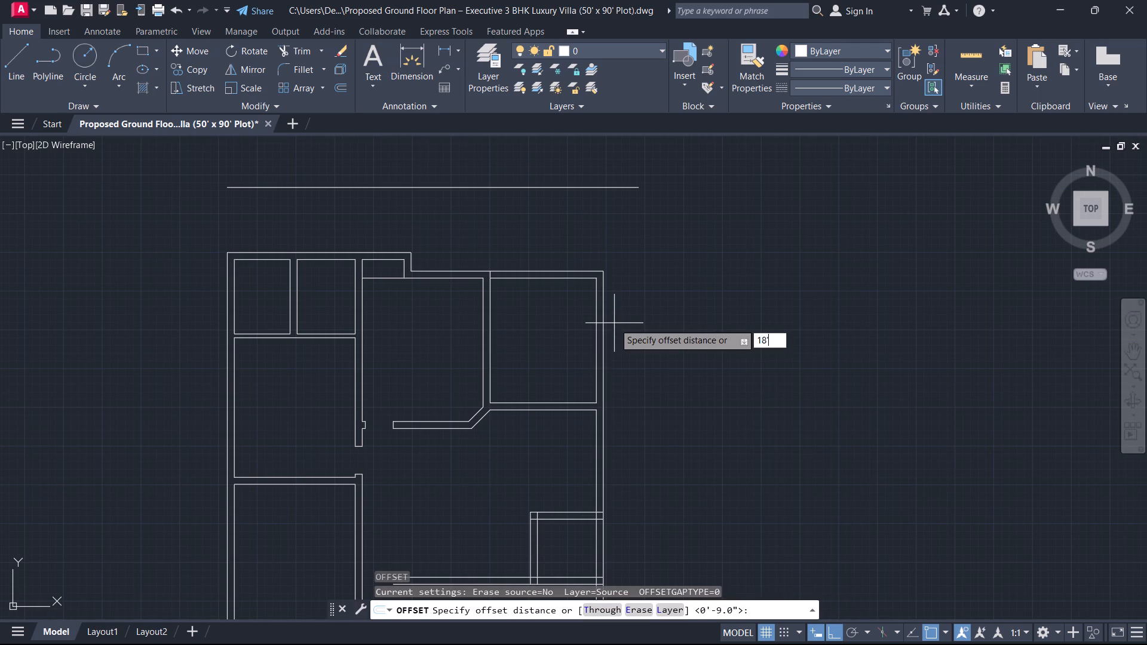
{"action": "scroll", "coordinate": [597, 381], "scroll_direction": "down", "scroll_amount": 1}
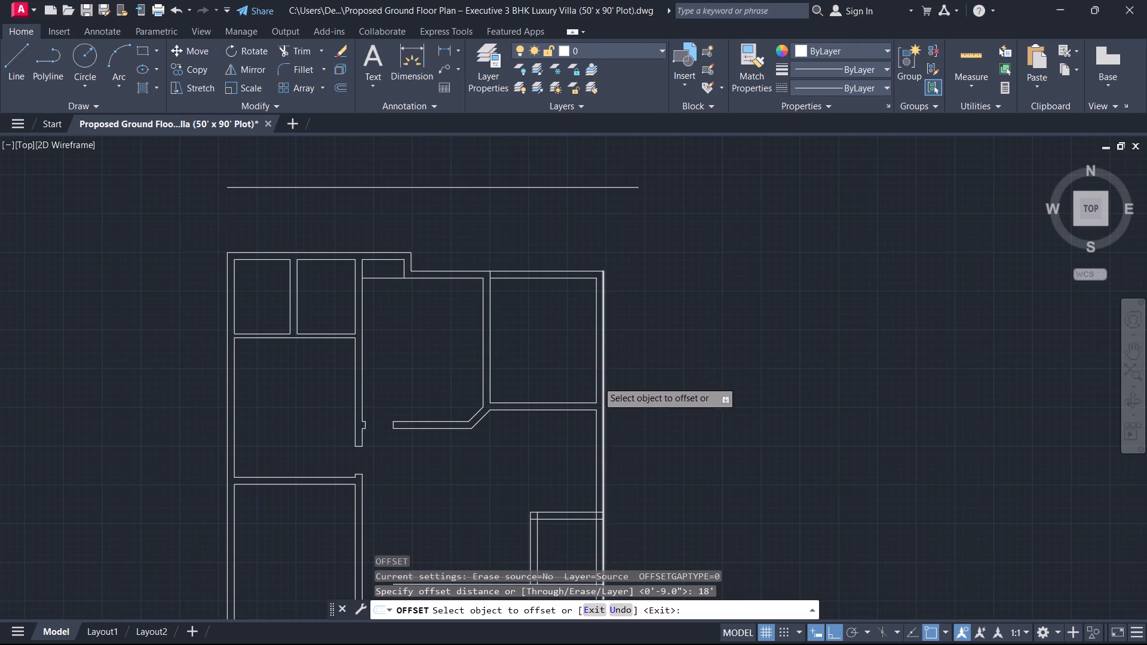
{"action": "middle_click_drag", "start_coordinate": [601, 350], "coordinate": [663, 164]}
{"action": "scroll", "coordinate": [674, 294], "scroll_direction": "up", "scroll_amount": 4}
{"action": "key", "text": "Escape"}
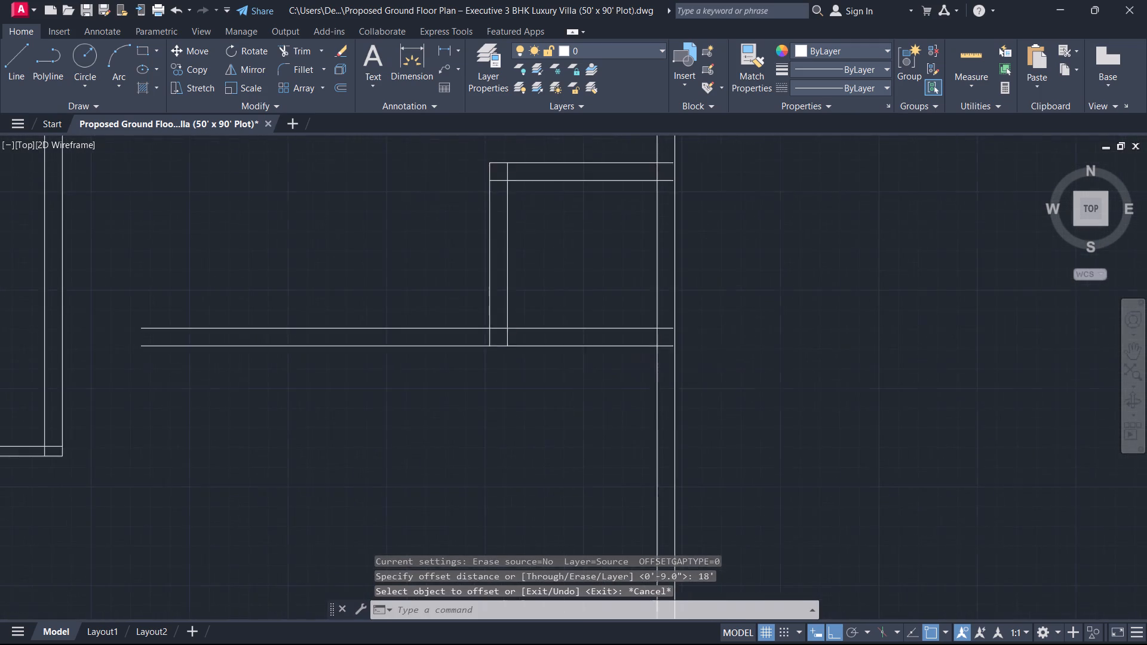
Extend both lines of the horizontal wall under the small right-hand room to the right-hand wall's outer line.
{"action": "scroll", "coordinate": [615, 351], "scroll_direction": "up", "scroll_amount": 2}
{"action": "type", "text": "ex"}
{"action": "key", "text": "space"}
{"action": "left_click_drag", "start_coordinate": [560, 379], "coordinate": [568, 370]}
{"action": "left_click", "coordinate": [654, 199]}
{"action": "key", "text": "Escape"}
{"action": "scroll", "coordinate": [691, 360], "scroll_direction": "down", "scroll_amount": 2}
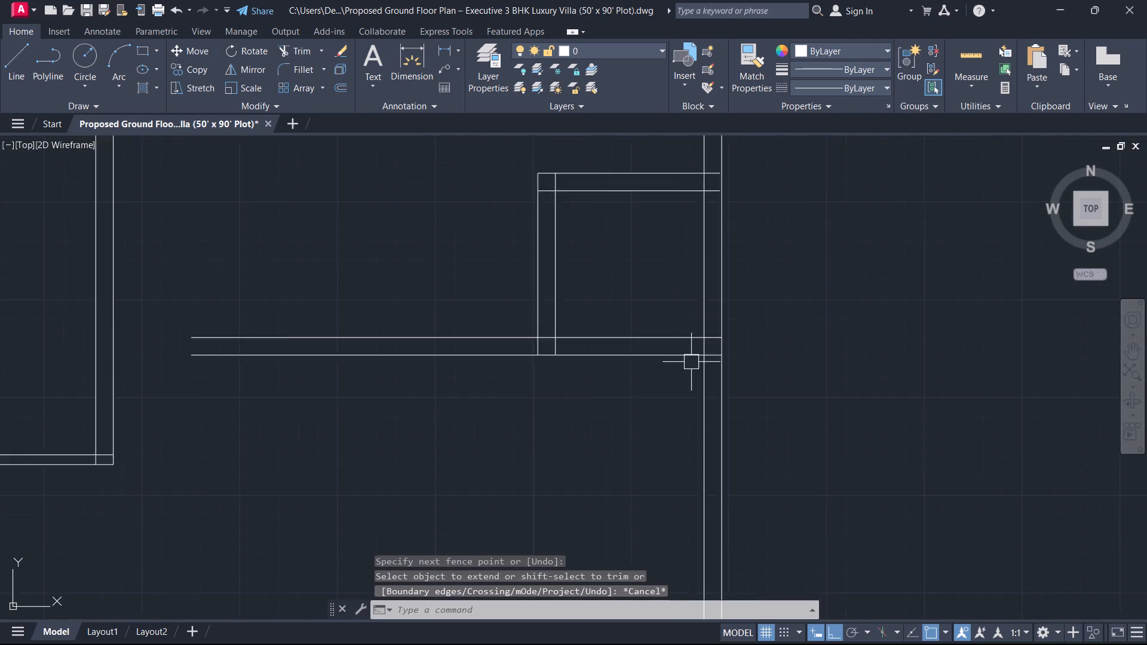
Offset the right-hand wall's inner line 18' inward to place the left side of the front room.
{"action": "scroll", "coordinate": [691, 362], "scroll_direction": "down", "scroll_amount": 2}
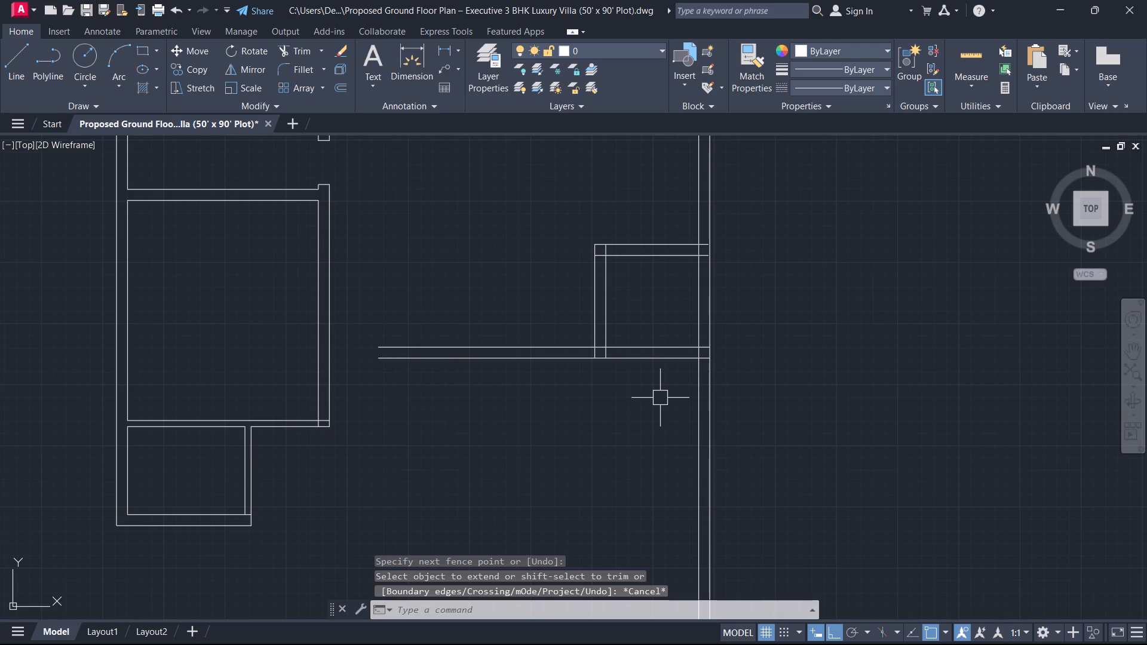
{"action": "type", "text": "o"}
{"action": "key", "text": "space"}
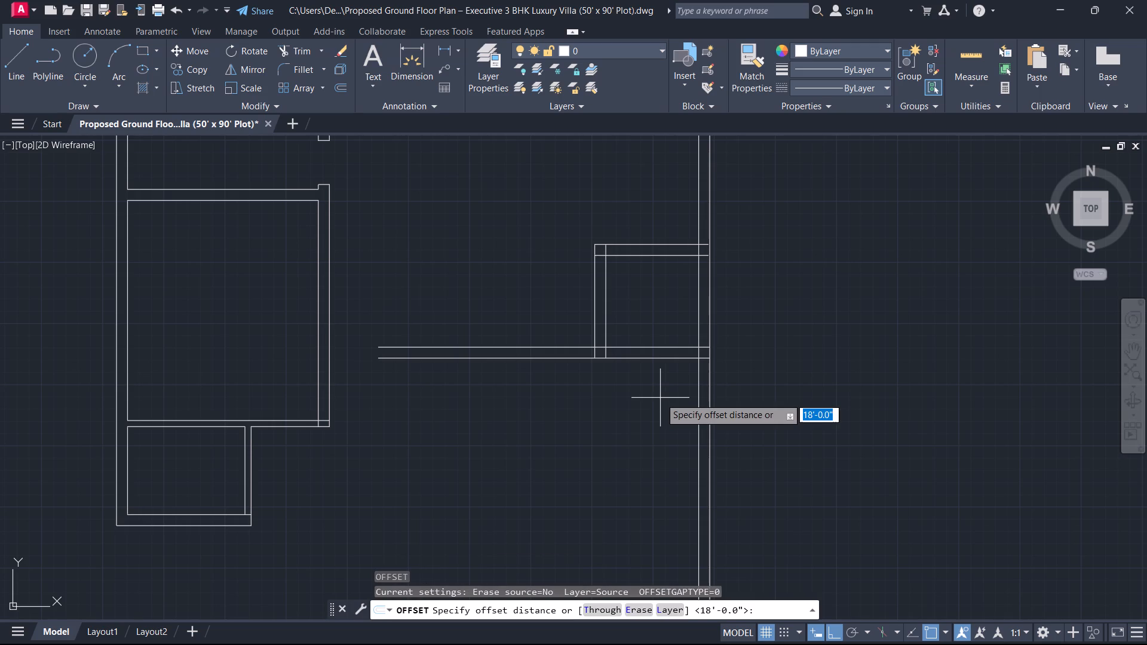
{"action": "type", "text": "18'"}
{"action": "key", "text": "Return"}
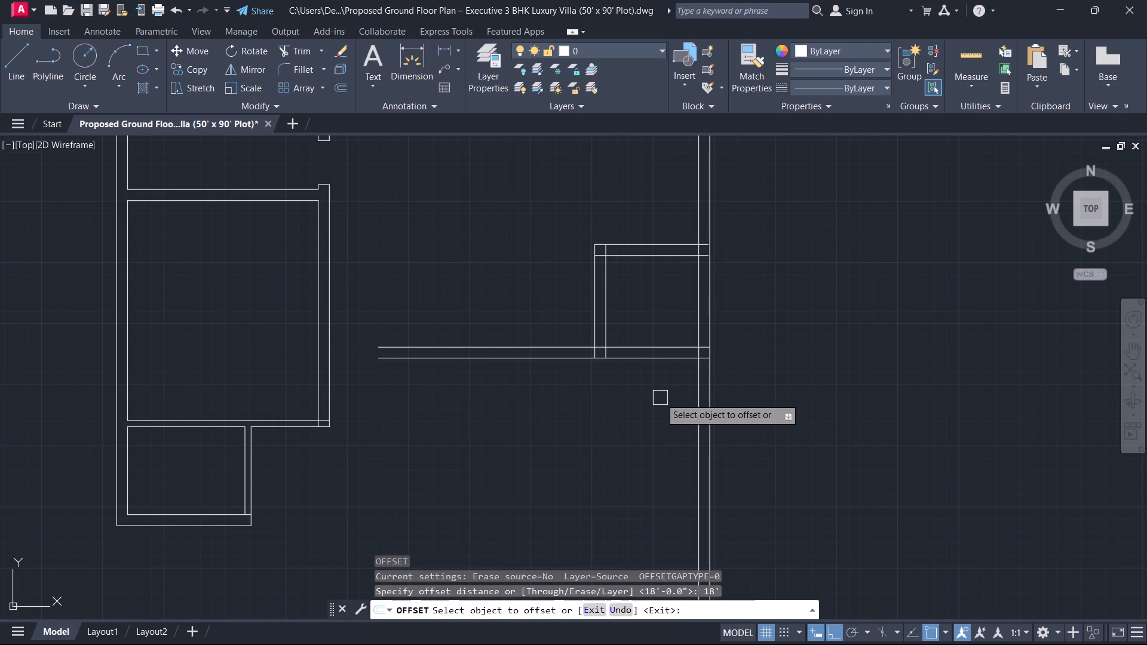
{"action": "left_click", "coordinate": [698, 443]}
{"action": "left_click", "coordinate": [615, 428]}
{"action": "key", "text": "Escape"}
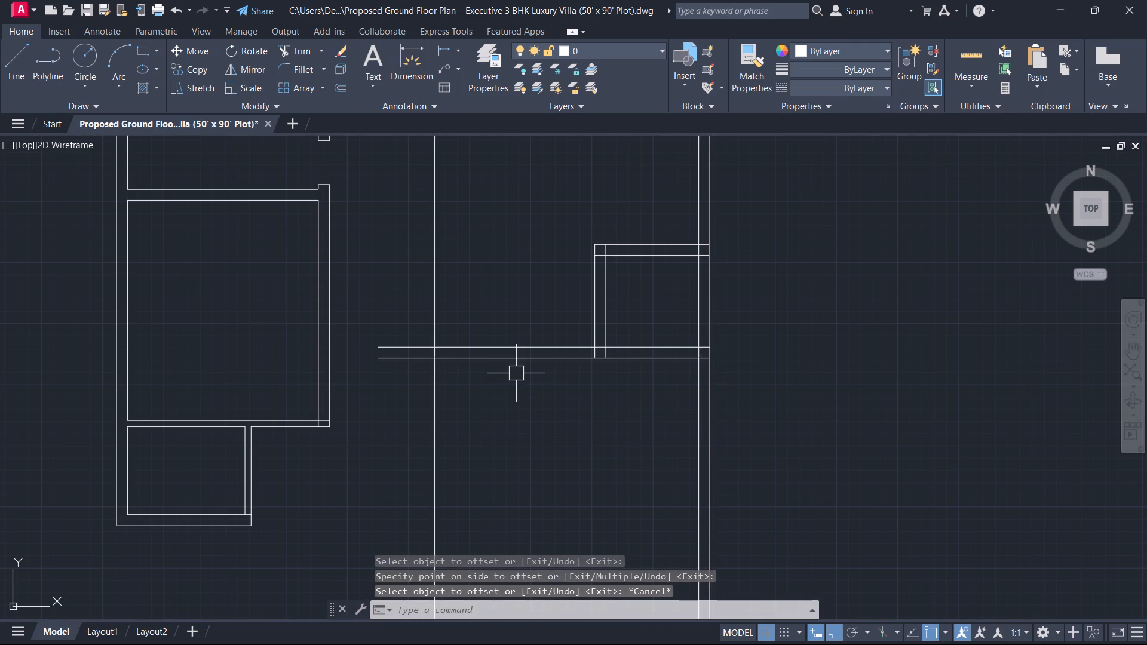
Offset the new vertical line 9" away from the front room to give the wall its thickness.
{"action": "middle_click_drag", "start_coordinate": [515, 372], "coordinate": [547, 386]}
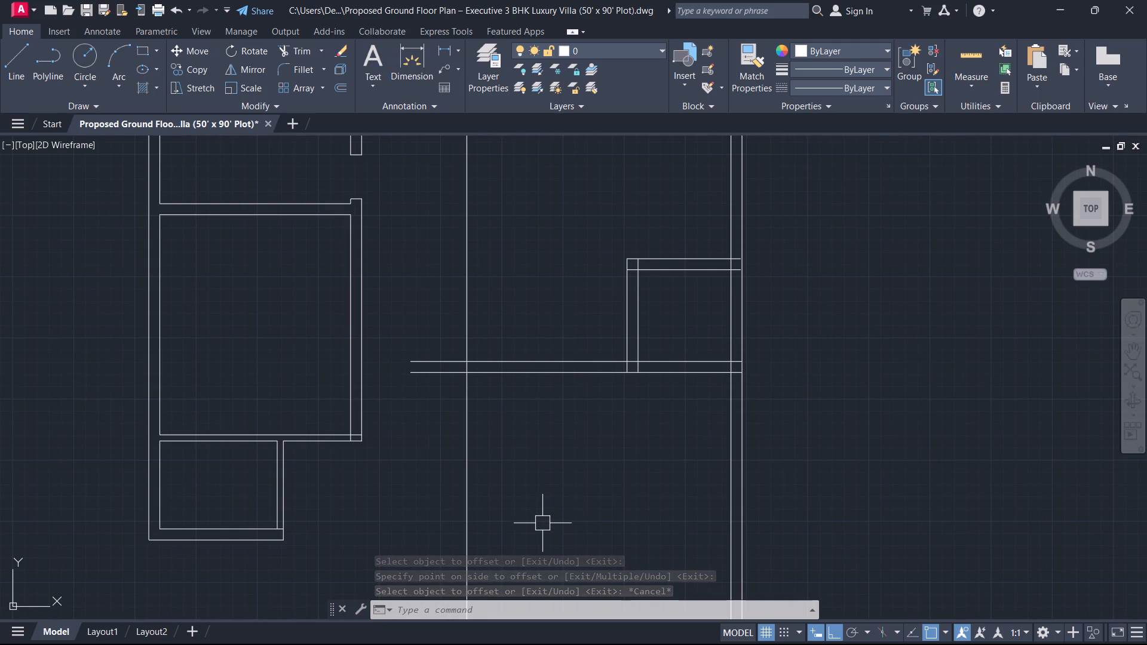
{"action": "scroll", "coordinate": [525, 521], "scroll_direction": "up", "scroll_amount": 1}
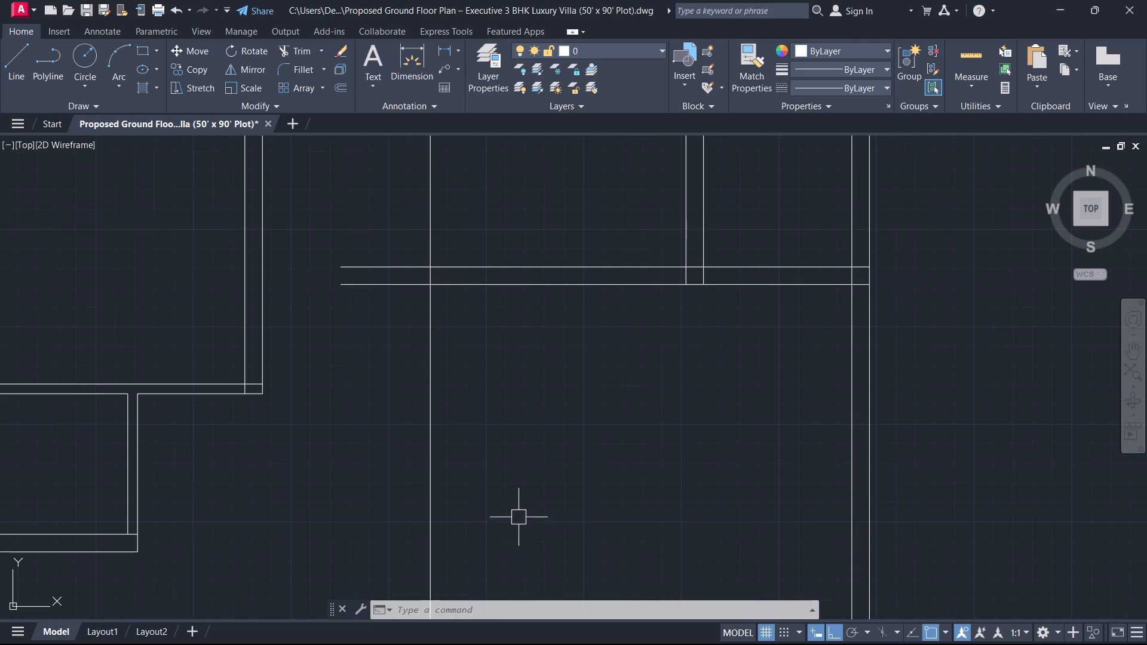
{"action": "type", "text": "o 9"}
{"action": "key", "text": "Return"}
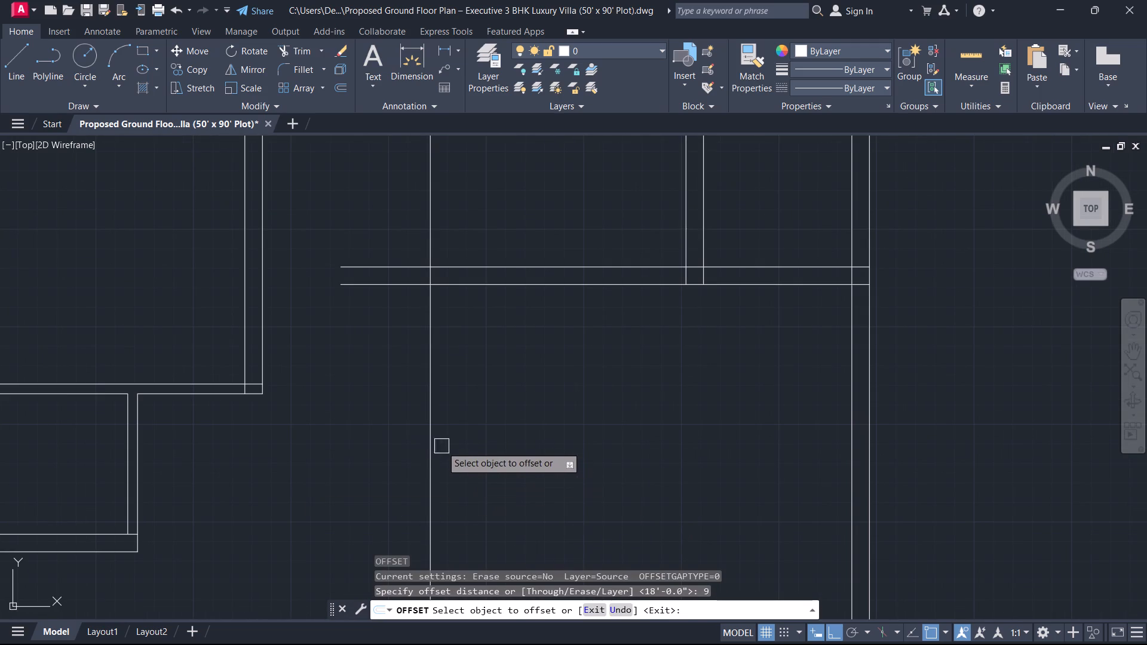
{"action": "left_click_drag", "start_coordinate": [435, 443], "coordinate": [412, 437]}
{"action": "left_click", "coordinate": [376, 431]}
{"action": "key", "text": "Escape"}
Trim both lines of the new vertical wall where they run above the horizontal wall under the small right-hand room.
{"action": "type", "text": "tr"}
{"action": "key", "text": "space"}
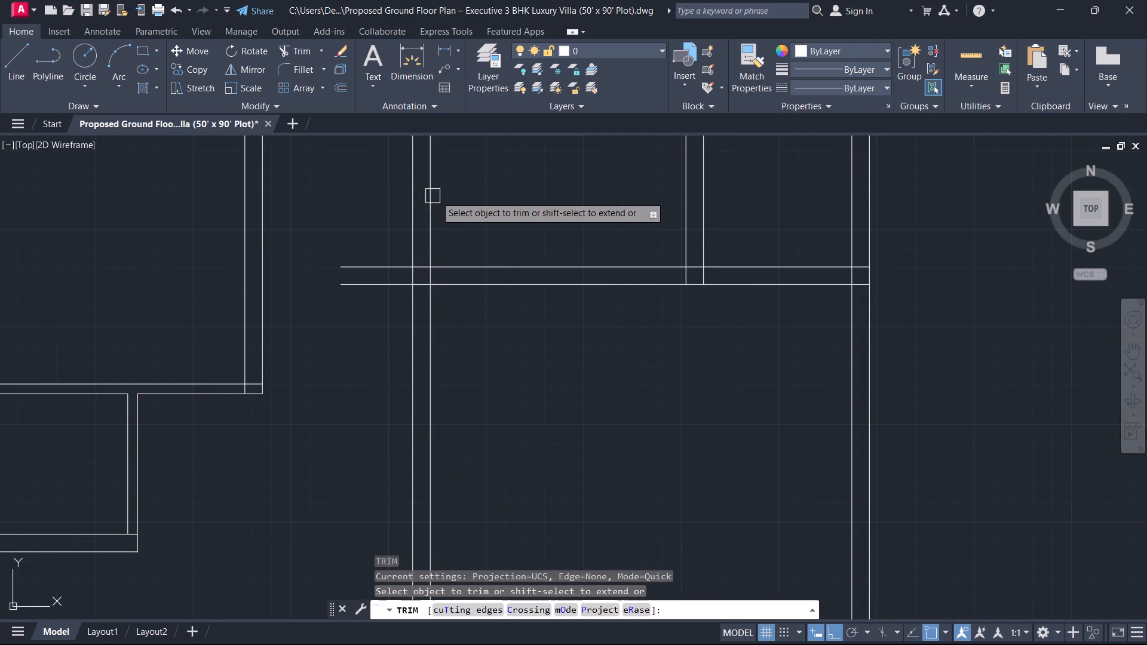
{"action": "middle_click_drag", "start_coordinate": [449, 195], "coordinate": [465, 288]}
{"action": "scroll", "coordinate": [462, 281], "scroll_direction": "up", "scroll_amount": 1}
{"action": "left_click", "coordinate": [479, 291]}
{"action": "left_click", "coordinate": [280, 266]}
{"action": "key", "text": "Escape"}
Examine the overall floor plan layout and the open area between the small lower-left room and the front room.
{"action": "scroll", "coordinate": [365, 285], "scroll_direction": "down", "scroll_amount": 3}
{"action": "scroll", "coordinate": [370, 300], "scroll_direction": "up", "scroll_amount": 1}
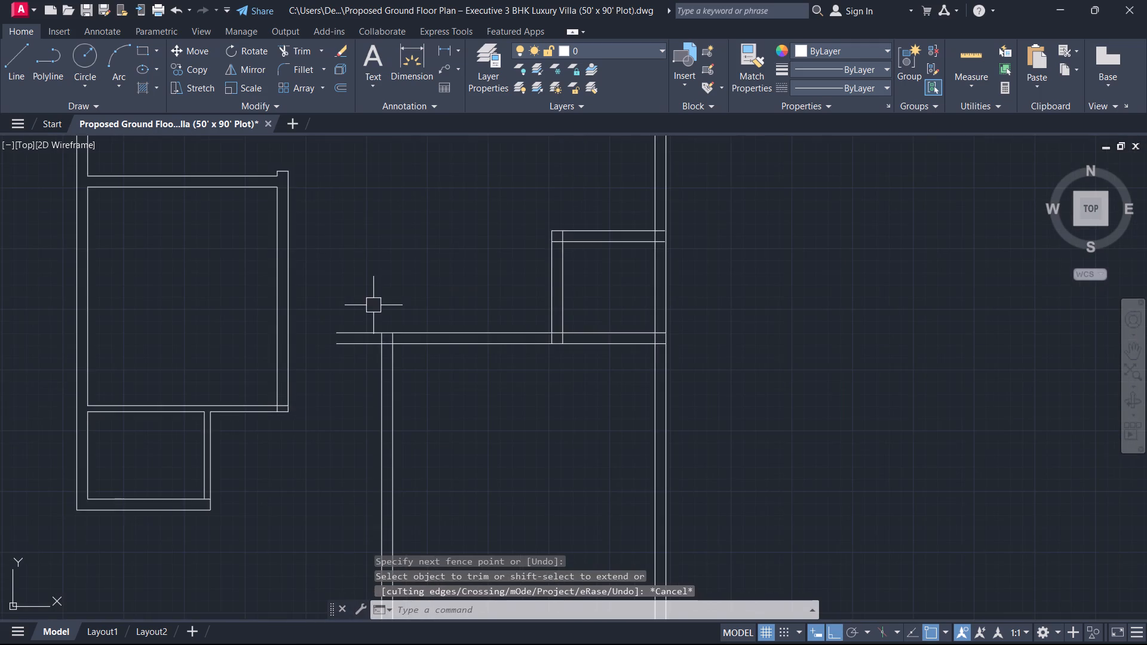
{"action": "scroll", "coordinate": [387, 330], "scroll_direction": "down", "scroll_amount": 1}
{"action": "scroll", "coordinate": [401, 441], "scroll_direction": "down", "scroll_amount": 1}
{"action": "middle_click_drag", "start_coordinate": [337, 523], "coordinate": [508, 476]}
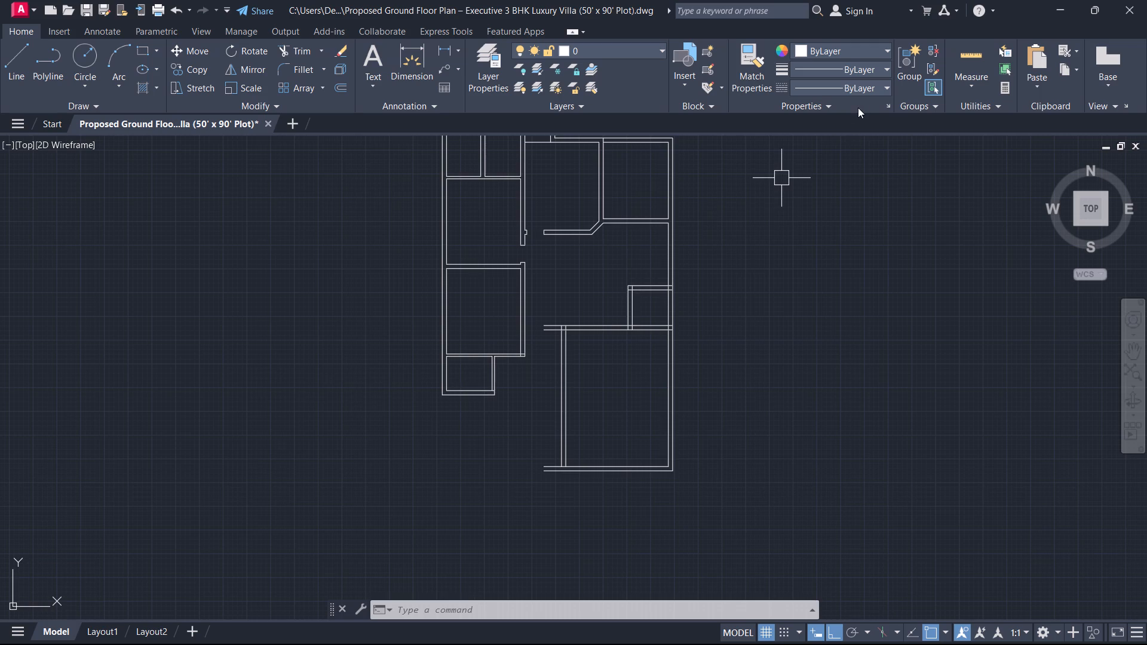
{"action": "middle_click_drag", "start_coordinate": [566, 327], "coordinate": [835, 354]}
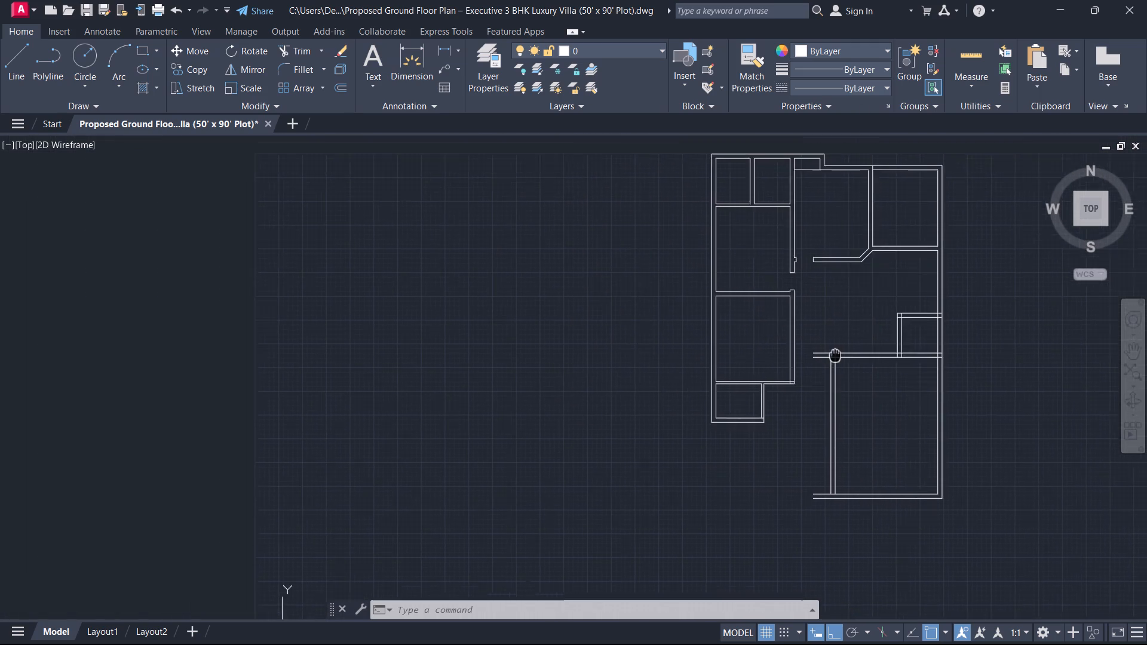
{"action": "middle_click_drag", "start_coordinate": [835, 354], "coordinate": [871, 401]}
{"action": "scroll", "coordinate": [817, 453], "scroll_direction": "up", "scroll_amount": 2}
{"action": "middle_click_drag", "start_coordinate": [816, 454], "coordinate": [603, 441]}
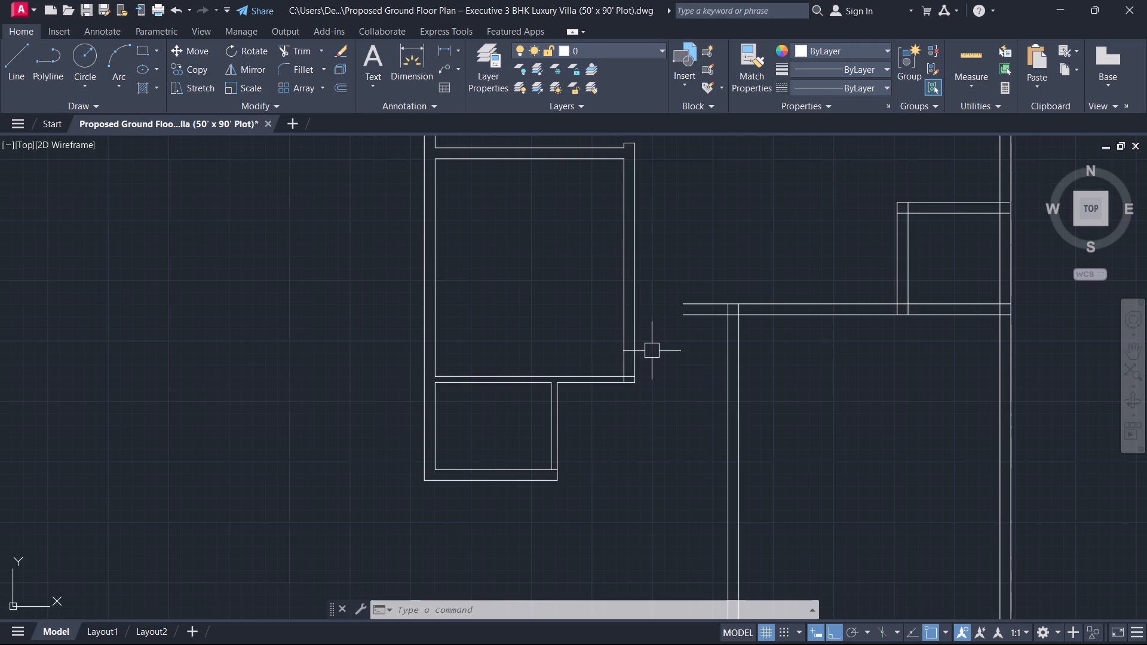
{"action": "middle_click_drag", "start_coordinate": [689, 378], "coordinate": [688, 377]}
{"action": "middle_click_drag", "start_coordinate": [688, 377], "coordinate": [688, 324]}
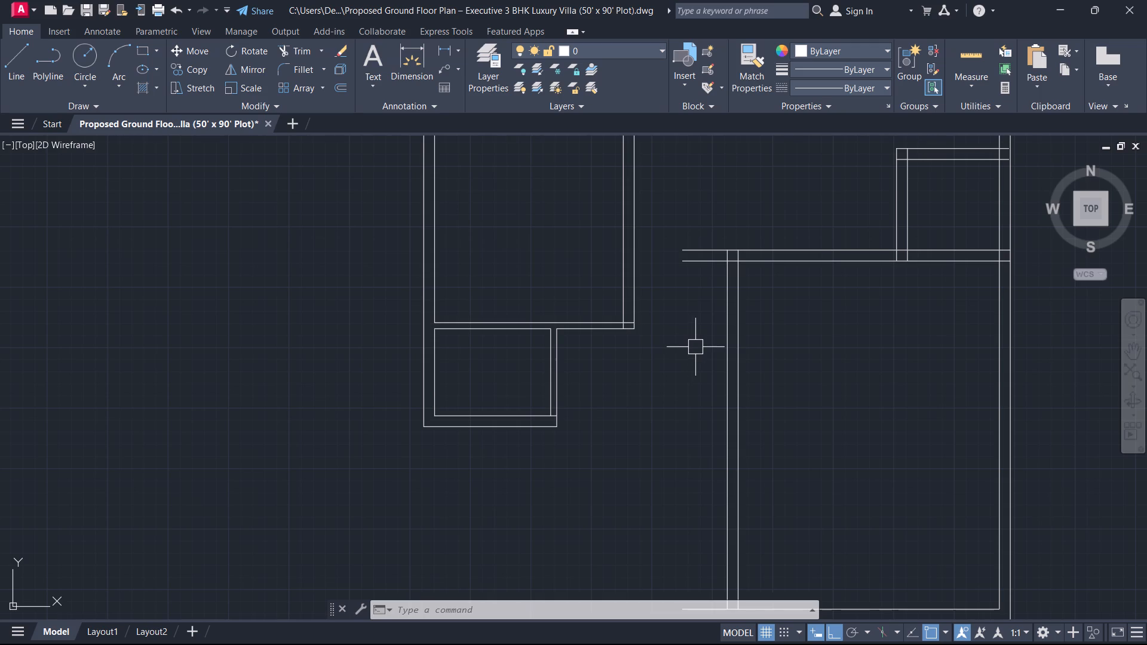
Offset the short horizontal wall line beside the small lower-left room's top corner 10'5" downward.
{"action": "scroll", "coordinate": [685, 345], "scroll_direction": "up", "scroll_amount": 1}
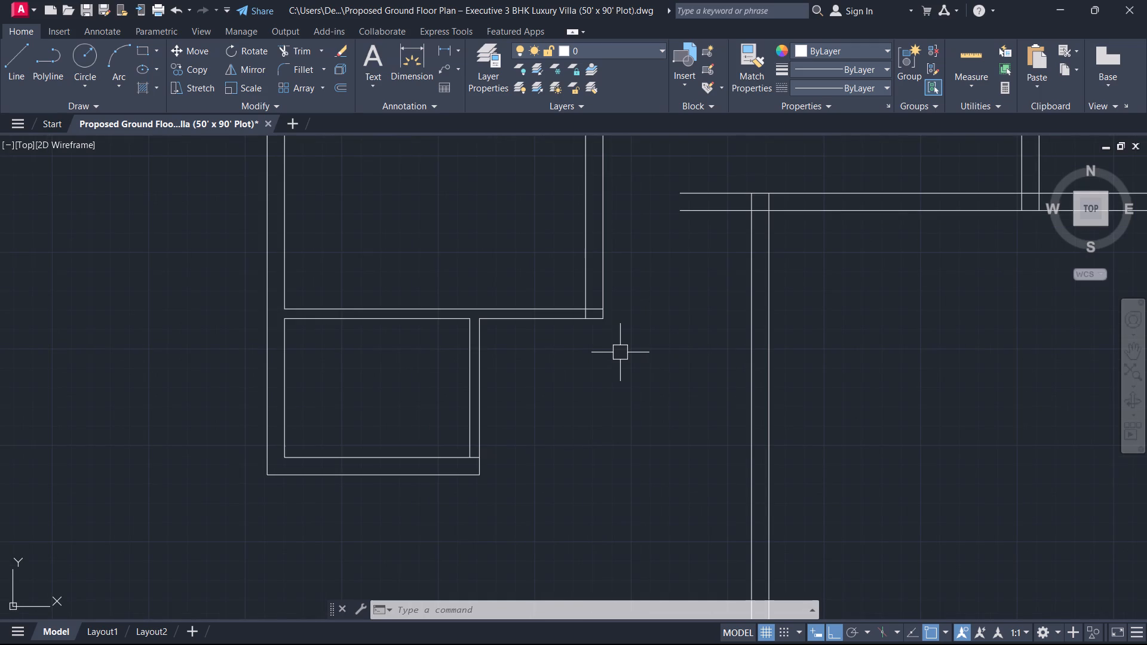
{"action": "middle_click_drag", "start_coordinate": [608, 391], "coordinate": [579, 385]}
{"action": "type", "text": "o 1"}
{"action": "type", "text": "0'"}
{"action": "key", "text": "5"}
{"action": "key", "text": "Return"}
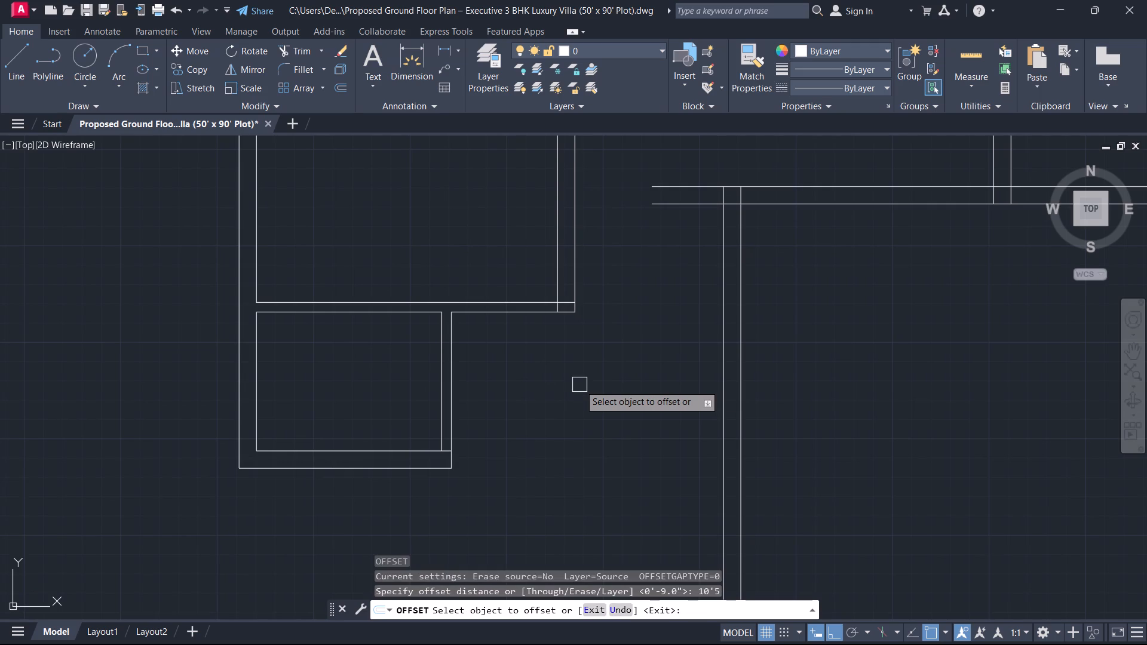
{"action": "scroll", "coordinate": [578, 385], "scroll_direction": "up", "scroll_amount": 1}
{"action": "scroll", "coordinate": [517, 307], "scroll_direction": "up", "scroll_amount": 1}
{"action": "left_click", "coordinate": [481, 252]}
{"action": "left_click", "coordinate": [491, 346]}
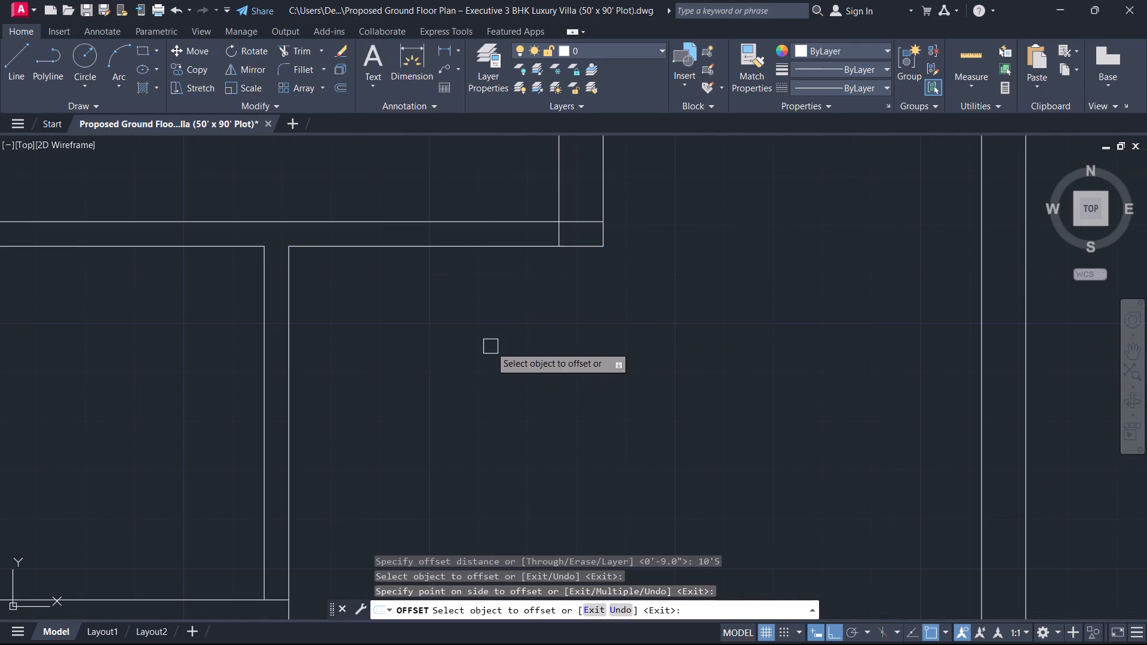
{"action": "scroll", "coordinate": [493, 383], "scroll_direction": "down", "scroll_amount": 4}
{"action": "middle_click_drag", "start_coordinate": [482, 401], "coordinate": [611, 310]}
{"action": "key", "text": "Escape"}
Extend the offset horizontal line to the outer line of the front room's left wall.
{"action": "scroll", "coordinate": [575, 397], "scroll_direction": "up", "scroll_amount": 1}
{"action": "key", "text": "e"}
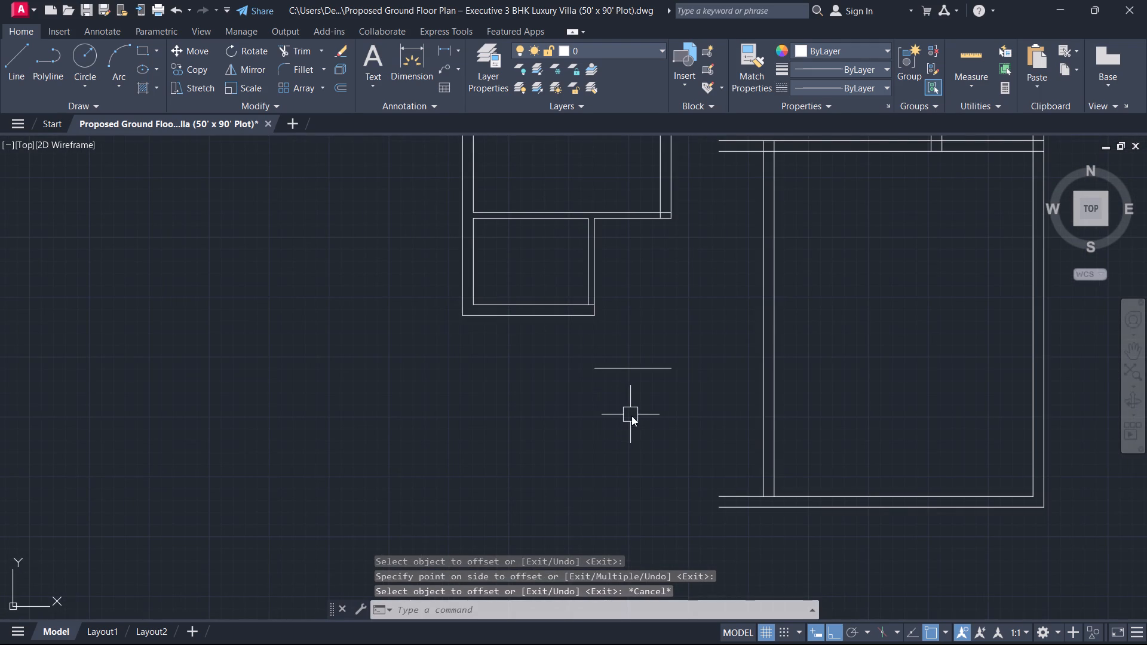
{"action": "key", "text": "x"}
{"action": "key", "text": "space"}
{"action": "left_click", "coordinate": [657, 337]}
{"action": "left_click", "coordinate": [639, 405]}
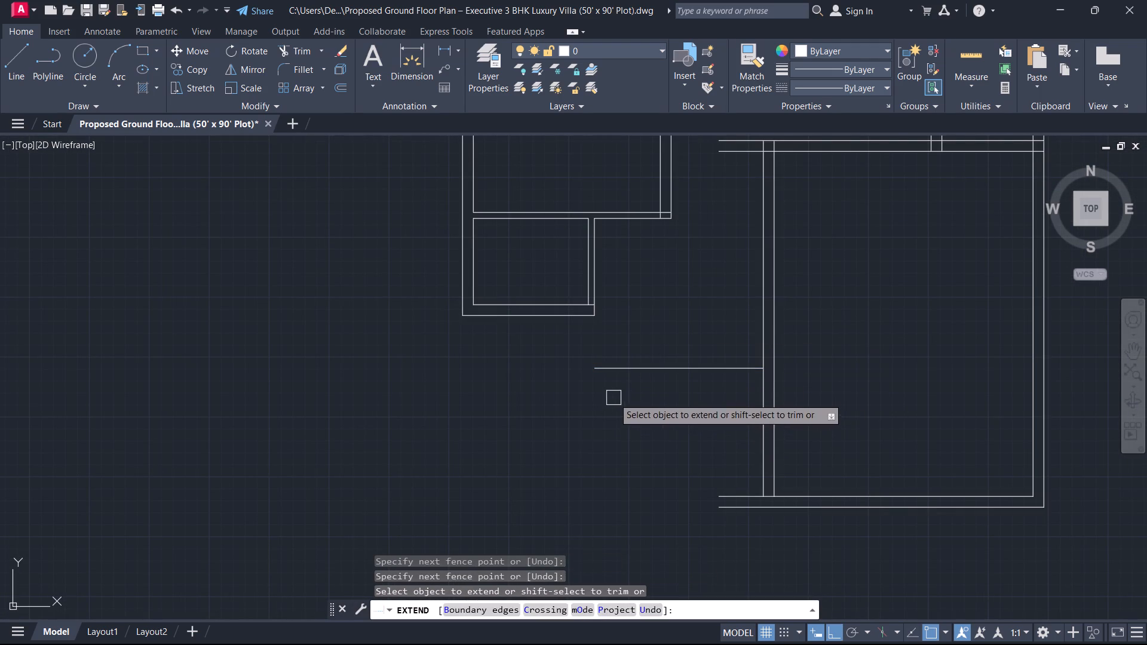
{"action": "key", "text": "Escape"}
Offset the extended horizontal line 9" downward to form the second wall line.
{"action": "type", "text": "o 9"}
{"action": "key", "text": "Return"}
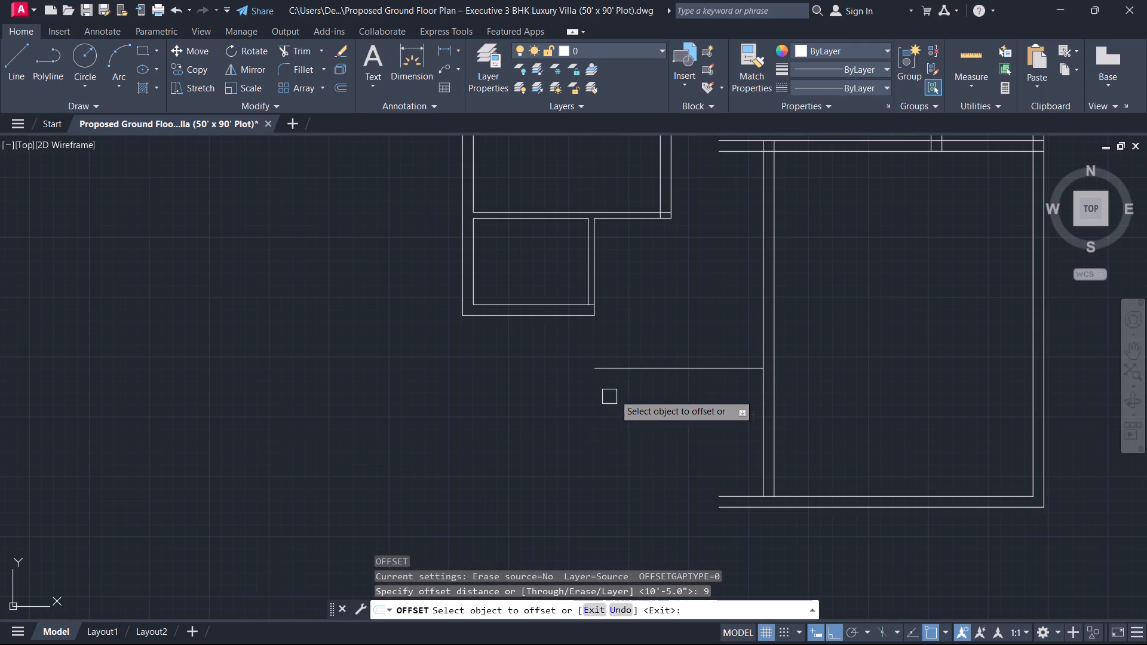
{"action": "left_click_drag", "start_coordinate": [657, 366], "coordinate": [657, 371]}
{"action": "left_click", "coordinate": [633, 406]}
{"action": "key", "text": "Escape"}
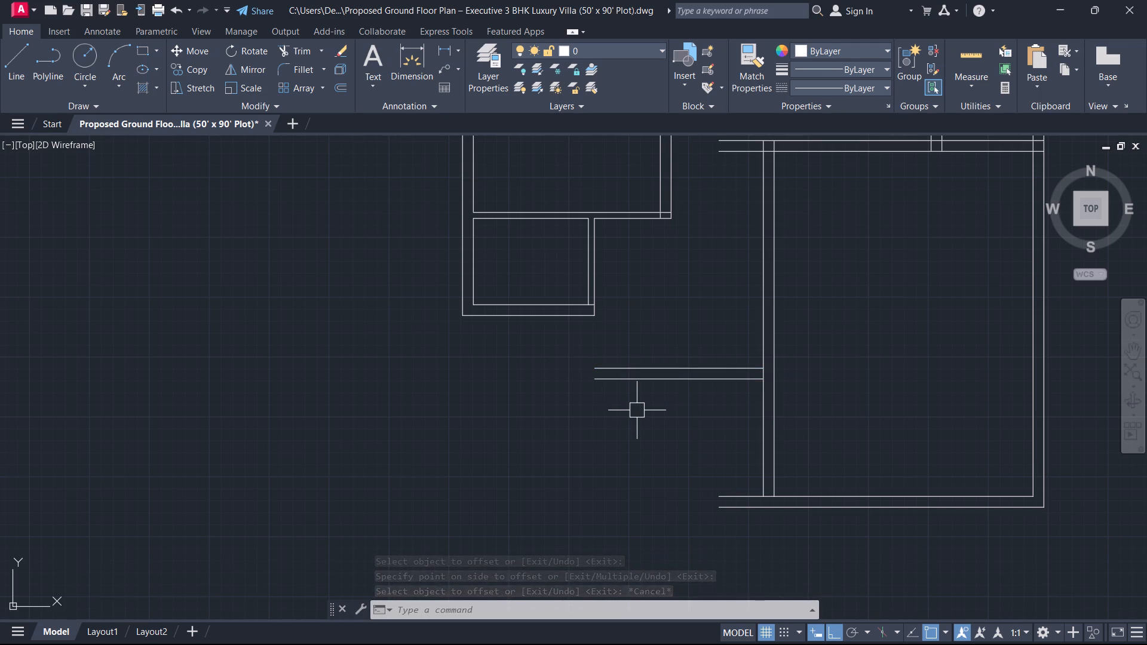
Draw a short vertical line down from the upper line's free end to cap the new horizontal wall.
{"action": "type", "text": "l"}
{"action": "key", "text": "space"}
{"action": "scroll", "coordinate": [636, 393], "scroll_direction": "up", "scroll_amount": 2}
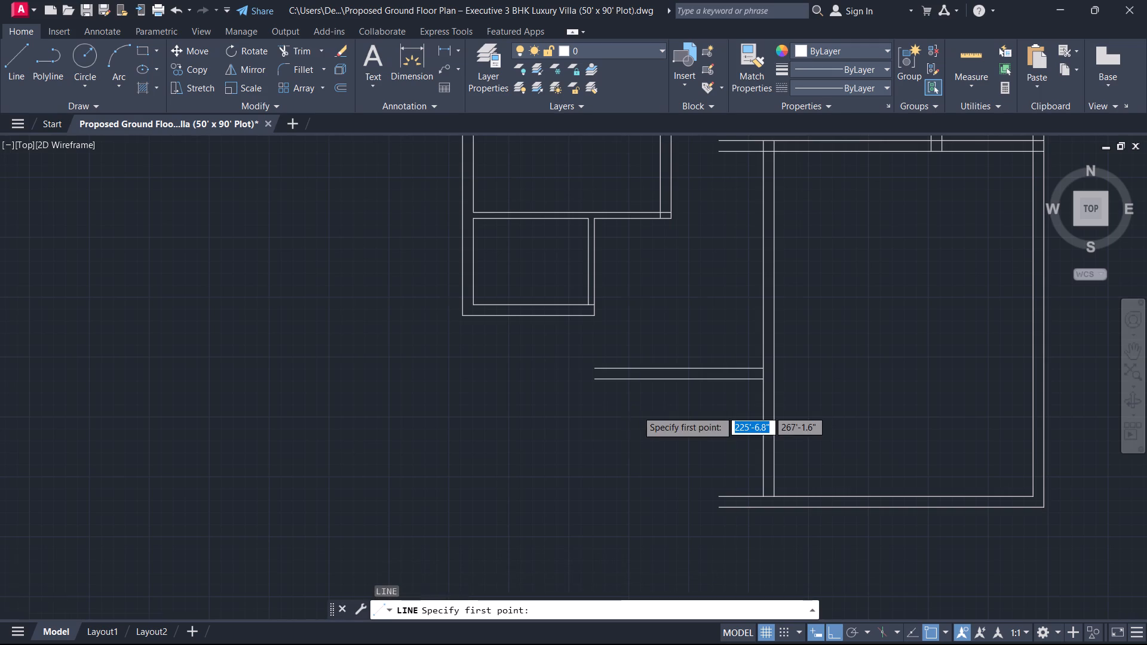
{"action": "left_click", "coordinate": [536, 342]}
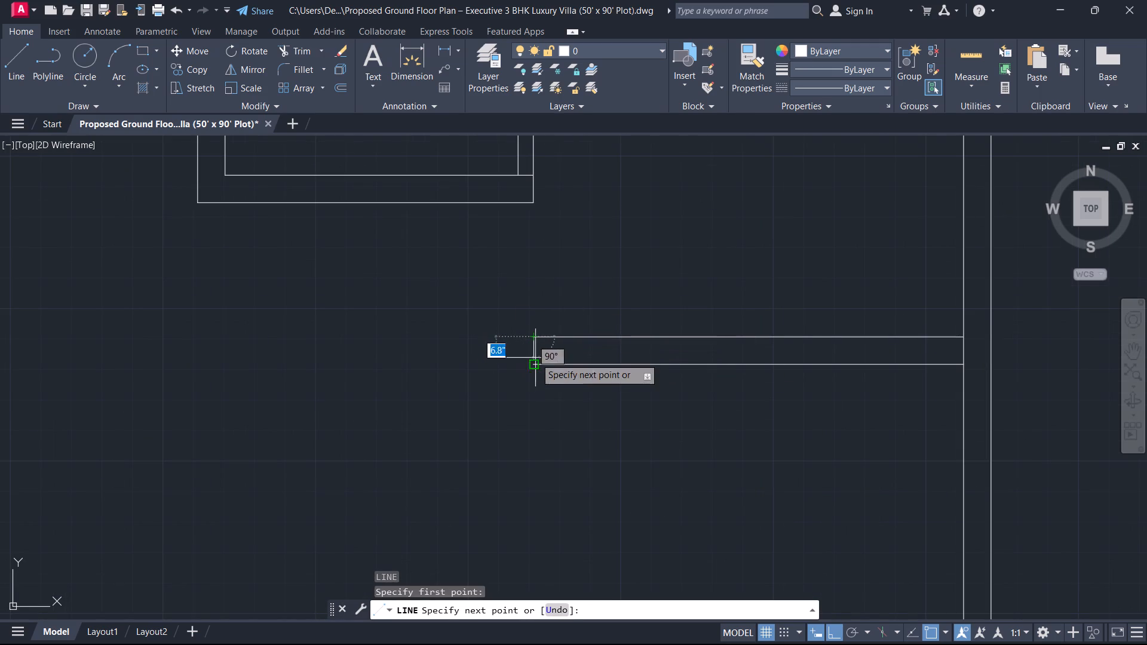
{"action": "left_click", "coordinate": [534, 356]}
{"action": "key", "text": "Escape"}
{"action": "middle_click_drag", "start_coordinate": [506, 343], "coordinate": [621, 362]}
{"action": "scroll", "coordinate": [654, 358], "scroll_direction": "up", "scroll_amount": 1}
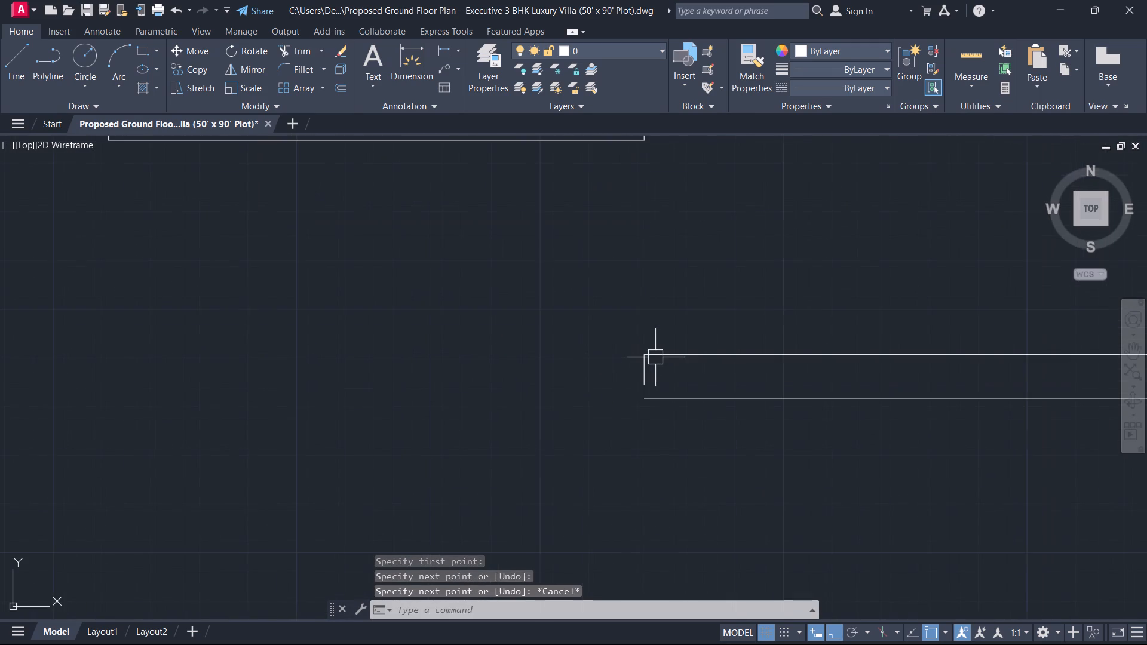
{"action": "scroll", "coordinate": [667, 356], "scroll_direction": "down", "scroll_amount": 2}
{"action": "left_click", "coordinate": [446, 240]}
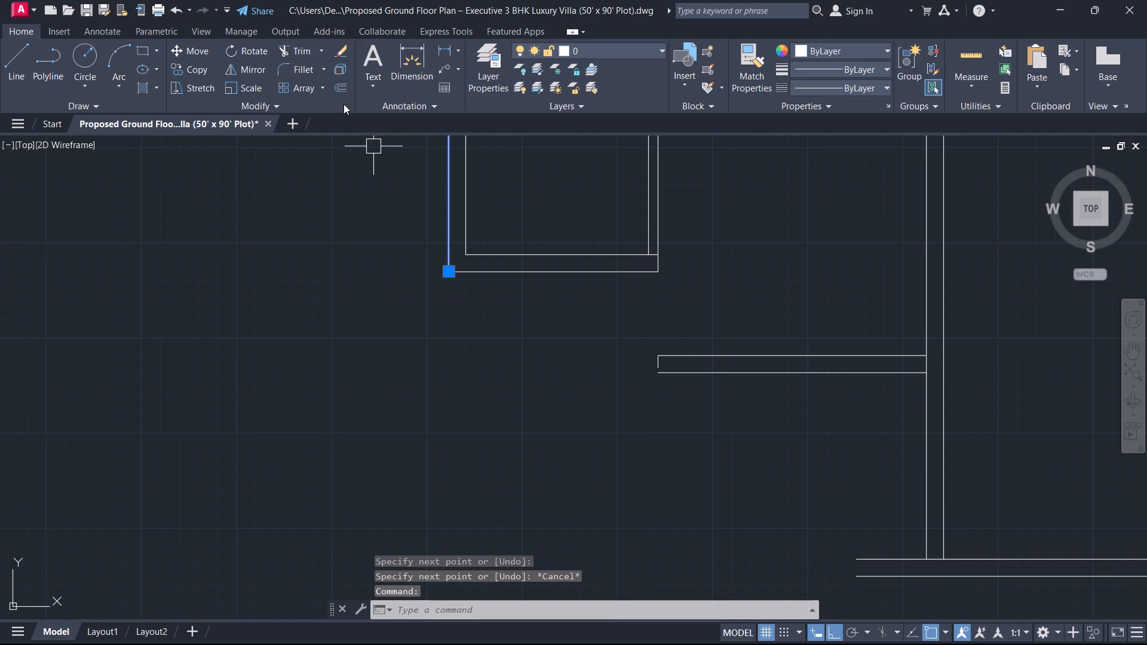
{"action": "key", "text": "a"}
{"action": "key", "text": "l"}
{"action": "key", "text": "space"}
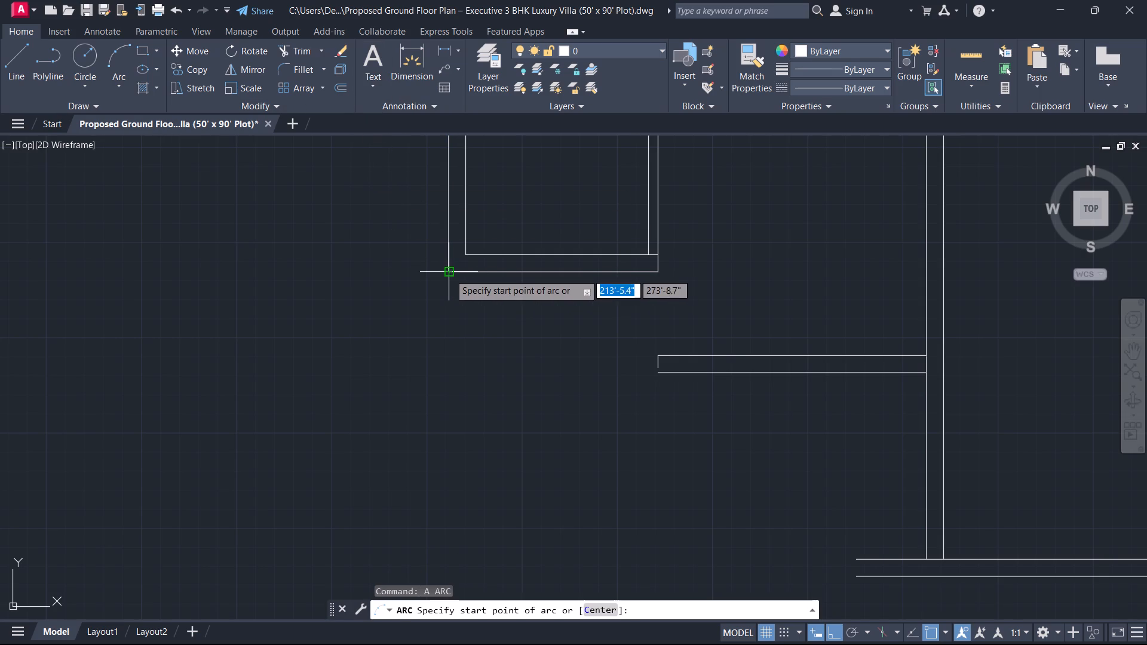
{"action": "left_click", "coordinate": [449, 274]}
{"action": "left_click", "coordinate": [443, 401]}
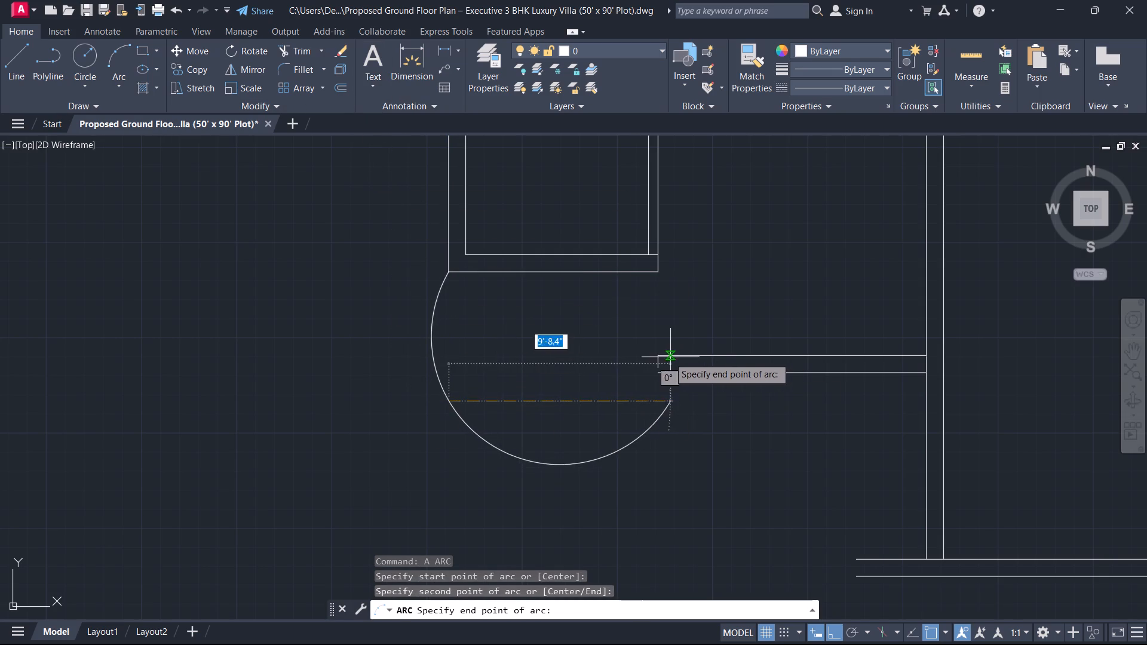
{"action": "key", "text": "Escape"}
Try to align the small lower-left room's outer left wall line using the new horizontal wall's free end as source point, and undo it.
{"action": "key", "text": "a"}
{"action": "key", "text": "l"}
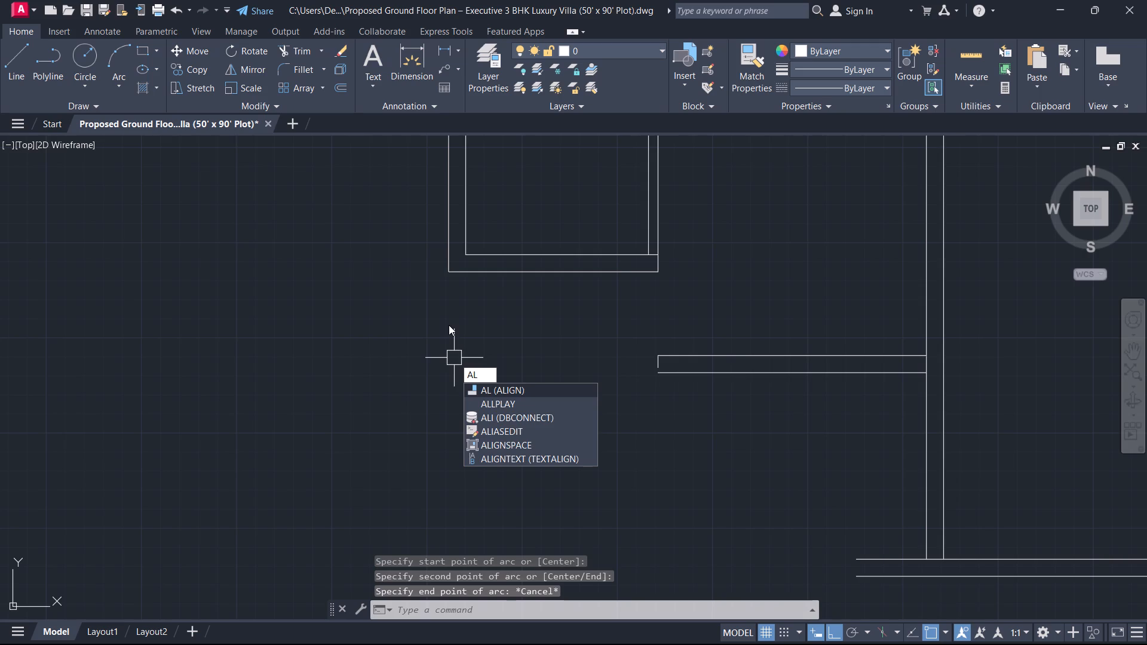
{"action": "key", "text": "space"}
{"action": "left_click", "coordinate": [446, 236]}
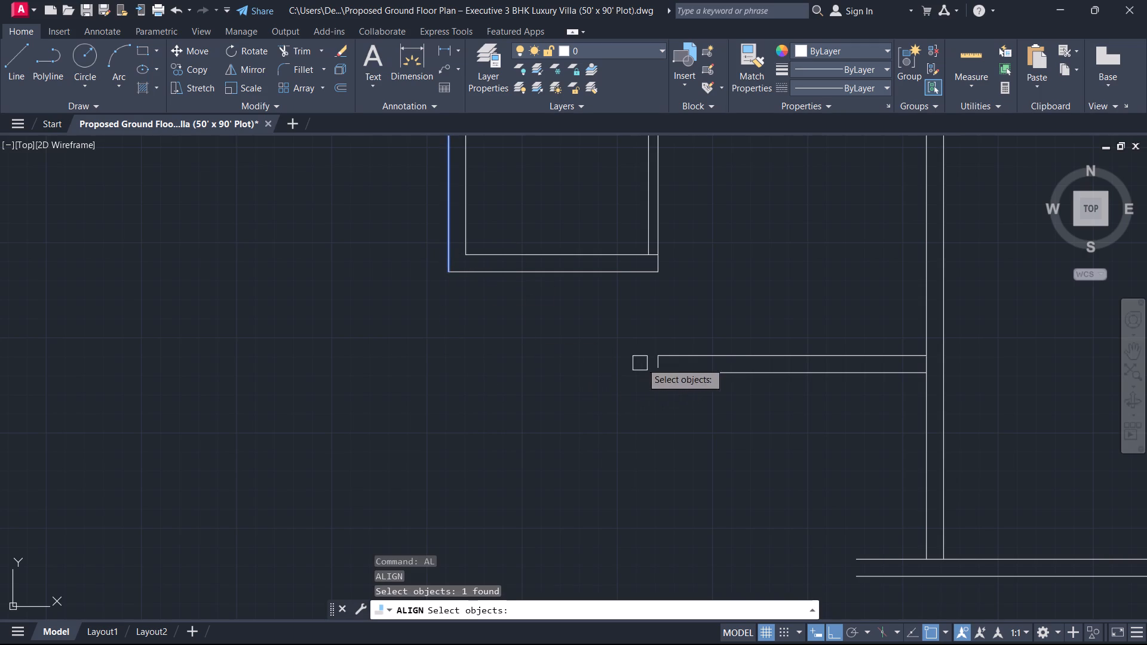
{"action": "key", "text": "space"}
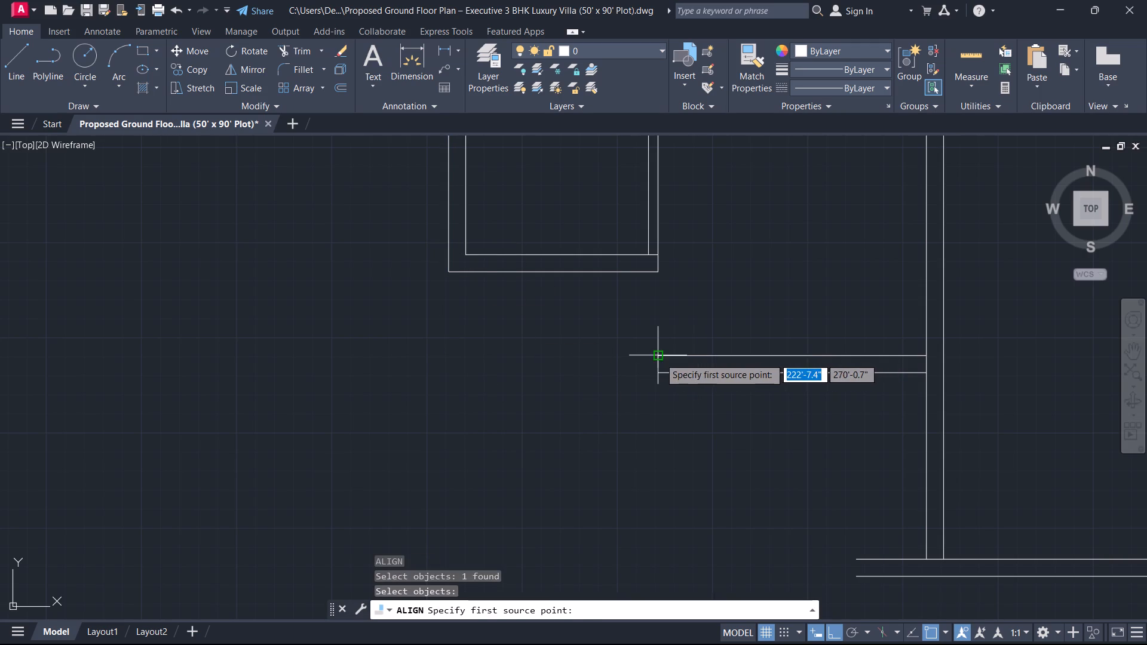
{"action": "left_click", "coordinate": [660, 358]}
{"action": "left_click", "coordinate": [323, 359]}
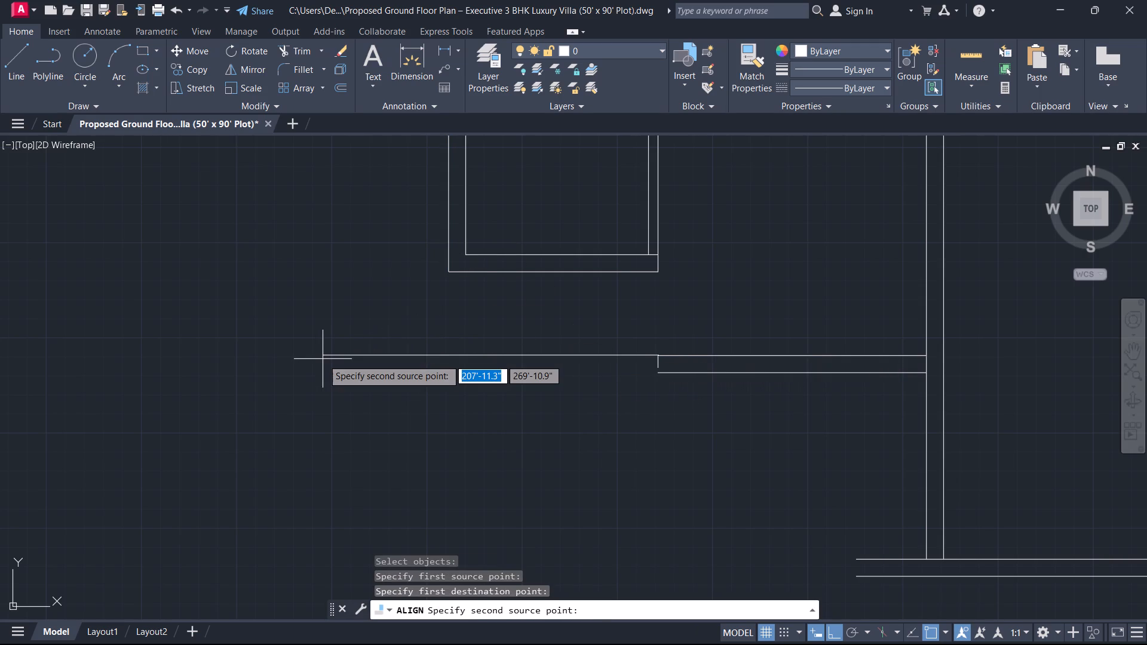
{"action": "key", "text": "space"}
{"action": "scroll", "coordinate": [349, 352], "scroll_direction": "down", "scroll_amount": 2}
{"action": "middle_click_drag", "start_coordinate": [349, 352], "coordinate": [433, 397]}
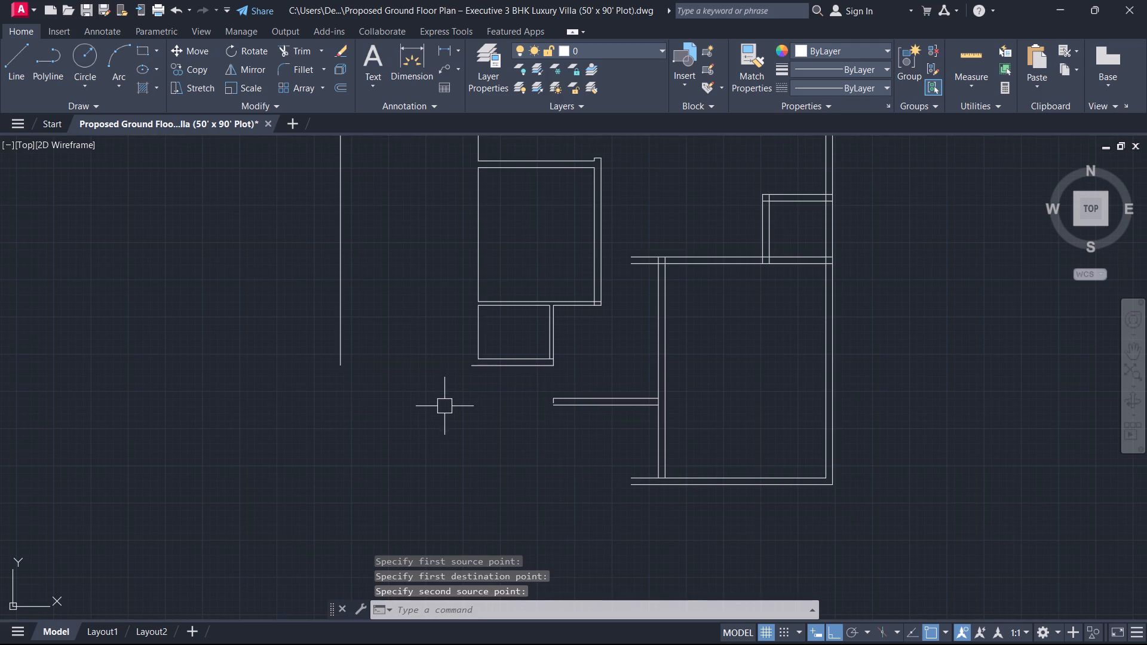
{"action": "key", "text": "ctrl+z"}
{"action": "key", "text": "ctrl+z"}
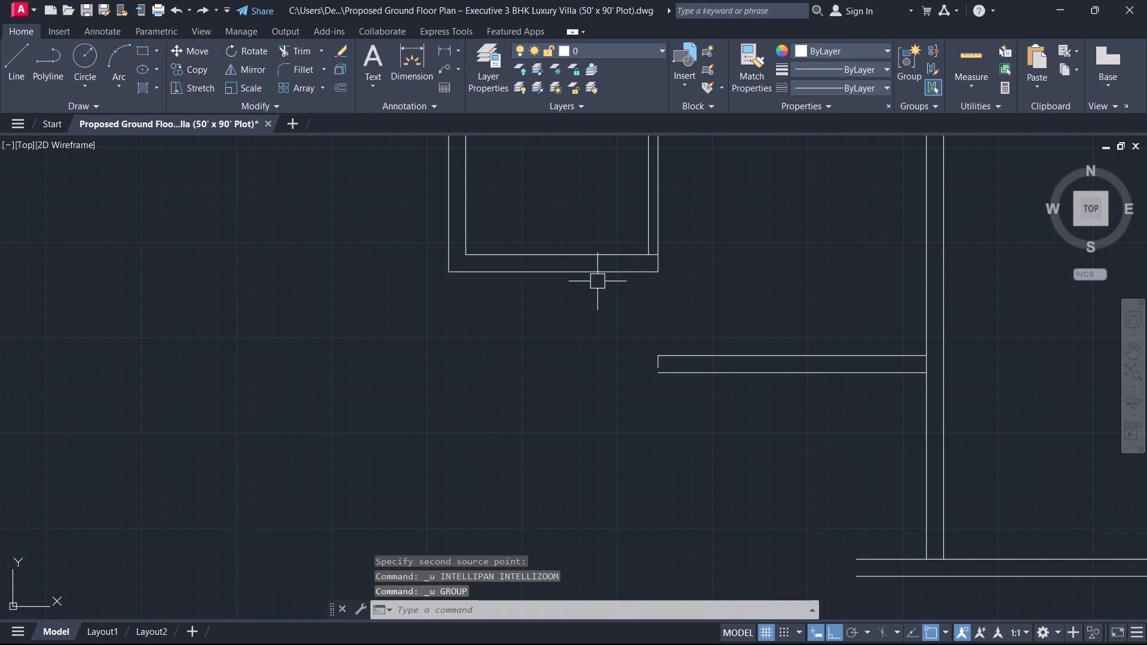
Align the outer left wall line, using the small room's lower-right corner as source point and the new horizontal wall's end cap as destination.
{"action": "left_click", "coordinate": [443, 243]}
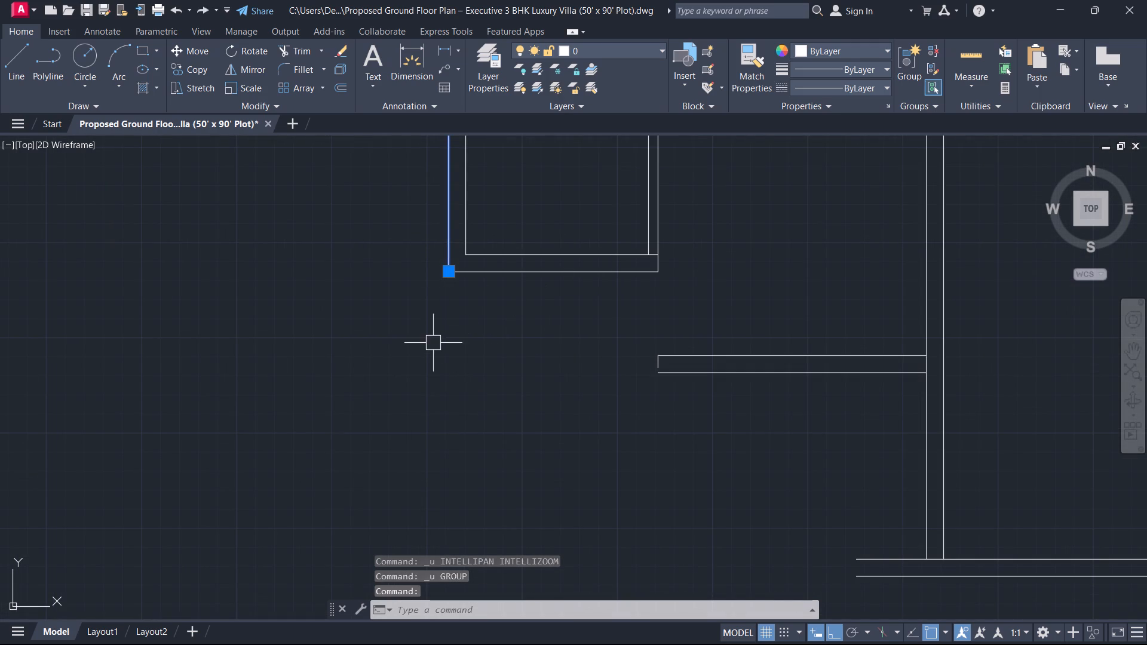
{"action": "key", "text": "a"}
{"action": "type", "text": "l"}
{"action": "key", "text": "space"}
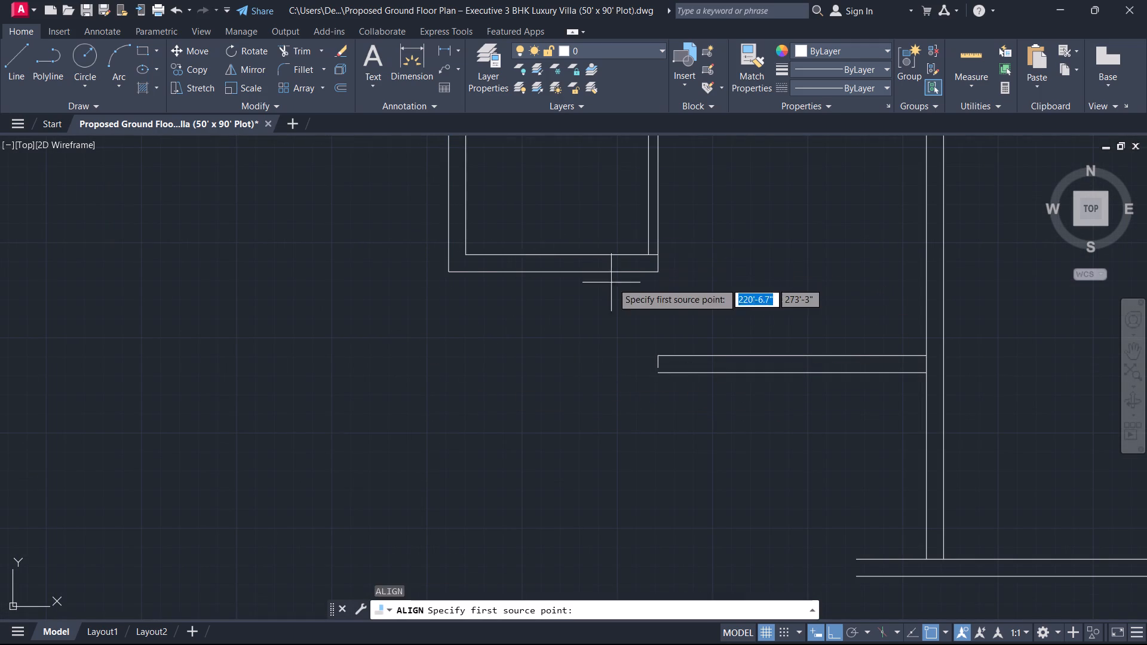
{"action": "left_click", "coordinate": [657, 270]}
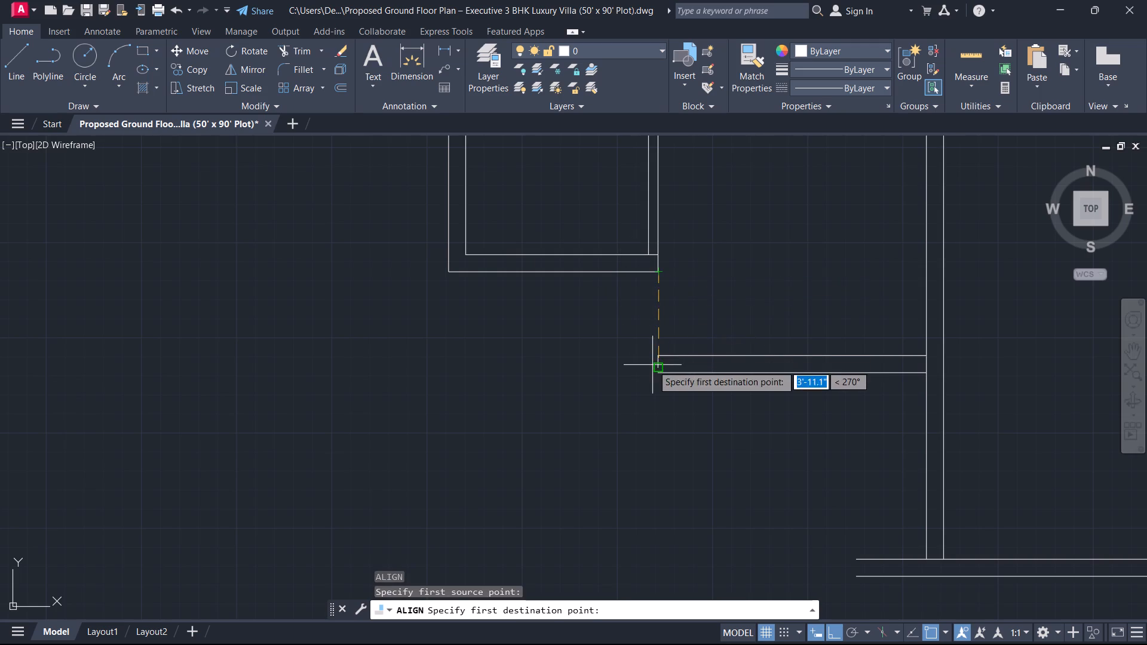
{"action": "scroll", "coordinate": [652, 365], "scroll_direction": "up", "scroll_amount": 4}
{"action": "left_click", "coordinate": [685, 375]}
{"action": "scroll", "coordinate": [658, 373], "scroll_direction": "down", "scroll_amount": 6}
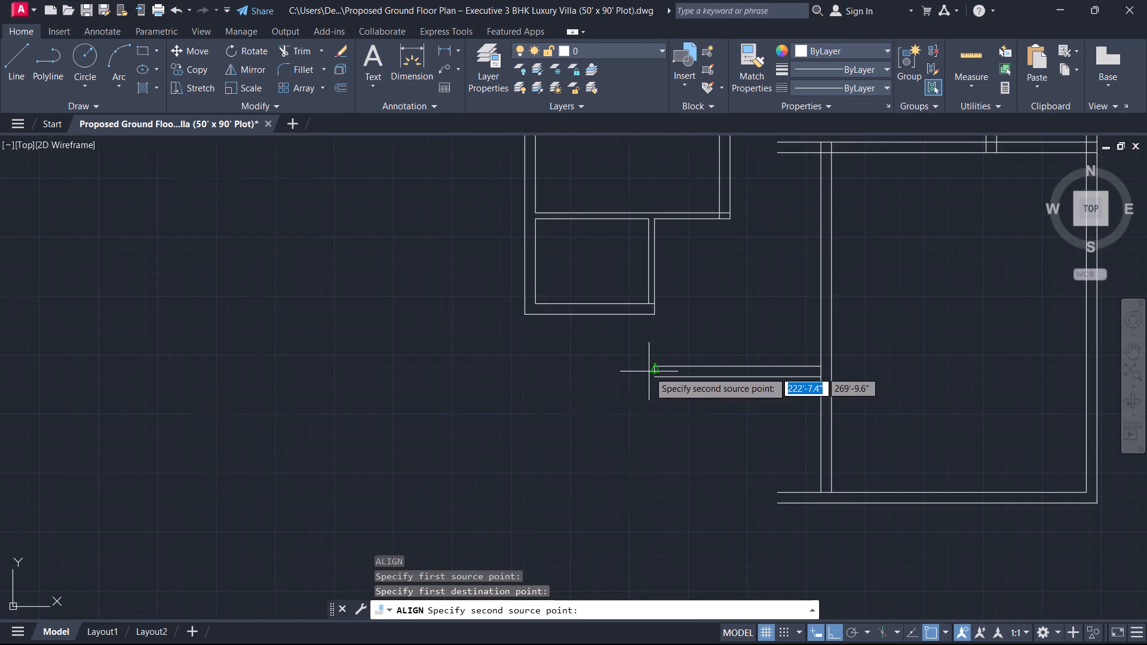
{"action": "key", "text": "space"}
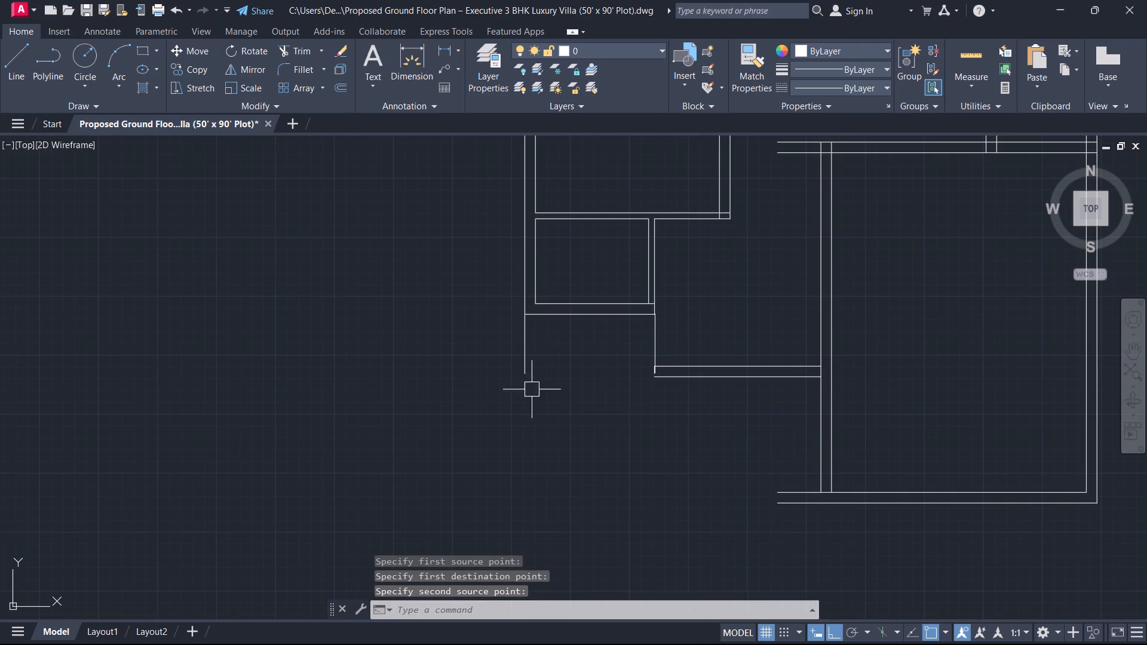
Fillet the outer left wall line with the top wall line to close the plan's top-left corner sharply.
{"action": "scroll", "coordinate": [498, 310], "scroll_direction": "down", "scroll_amount": 3}
{"action": "middle_click_drag", "start_coordinate": [498, 310], "coordinate": [504, 388]}
{"action": "scroll", "coordinate": [516, 357], "scroll_direction": "up", "scroll_amount": 1}
{"action": "scroll", "coordinate": [522, 225], "scroll_direction": "up", "scroll_amount": 1}
{"action": "middle_click_drag", "start_coordinate": [522, 225], "coordinate": [528, 430]}
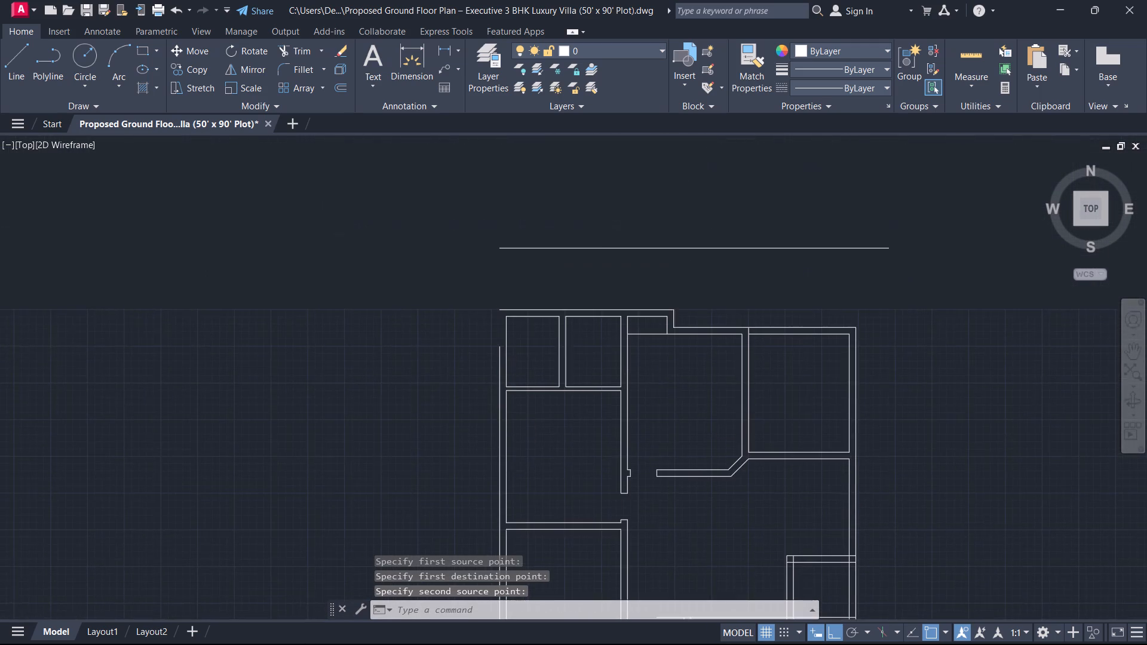
{"action": "scroll", "coordinate": [496, 385], "scroll_direction": "up", "scroll_amount": 1}
{"action": "key", "text": "f"}
{"action": "key", "text": "space"}
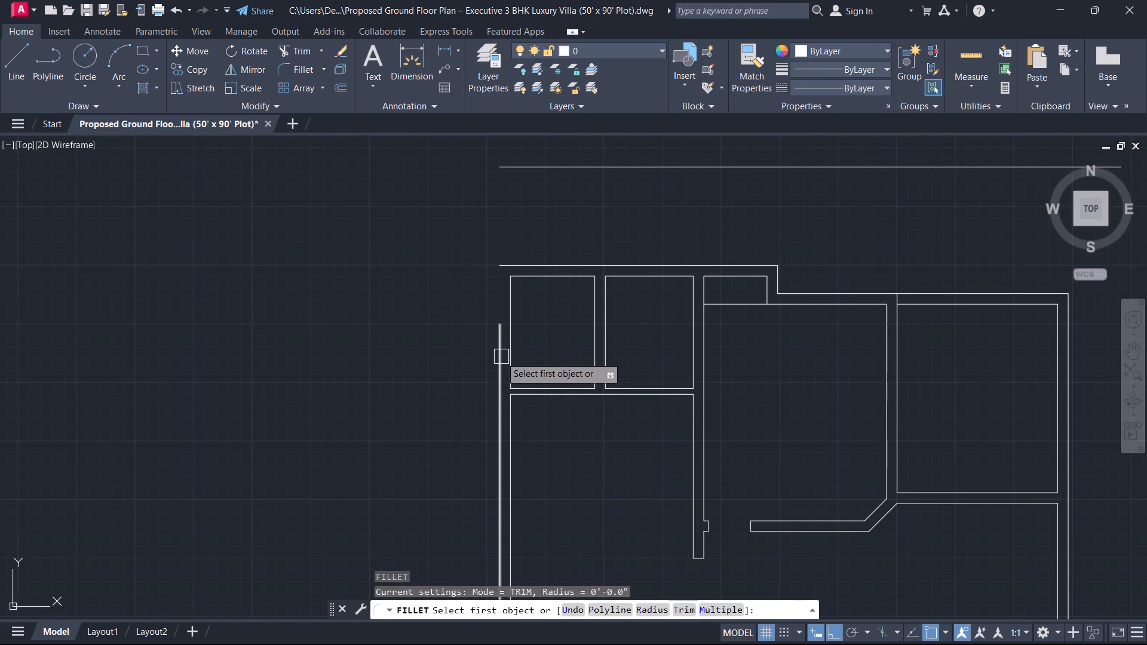
{"action": "left_click", "coordinate": [496, 355]}
{"action": "left_click", "coordinate": [557, 257]}
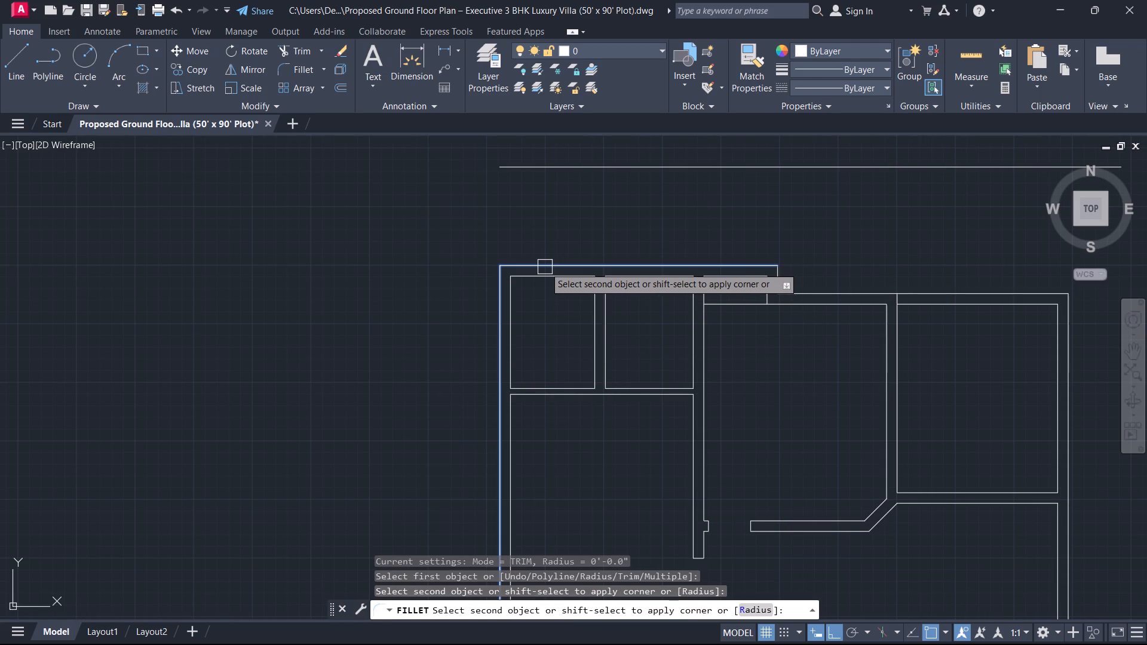
{"action": "left_click", "coordinate": [544, 267]}
{"action": "key", "text": "Escape"}
{"action": "scroll", "coordinate": [535, 389], "scroll_direction": "down", "scroll_amount": 4}
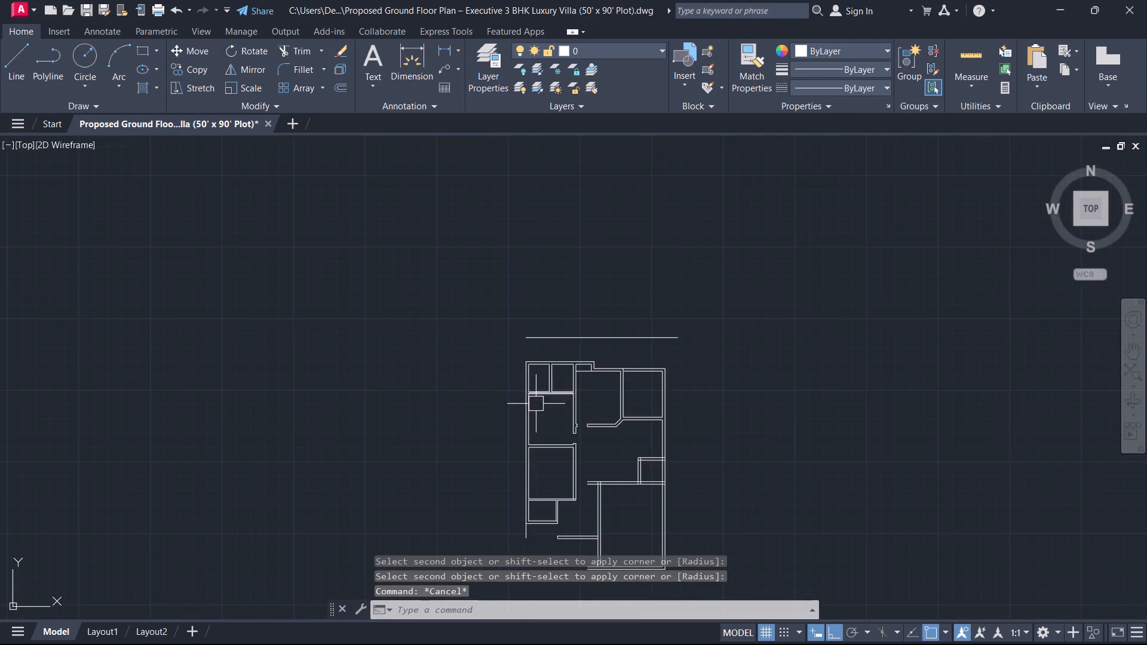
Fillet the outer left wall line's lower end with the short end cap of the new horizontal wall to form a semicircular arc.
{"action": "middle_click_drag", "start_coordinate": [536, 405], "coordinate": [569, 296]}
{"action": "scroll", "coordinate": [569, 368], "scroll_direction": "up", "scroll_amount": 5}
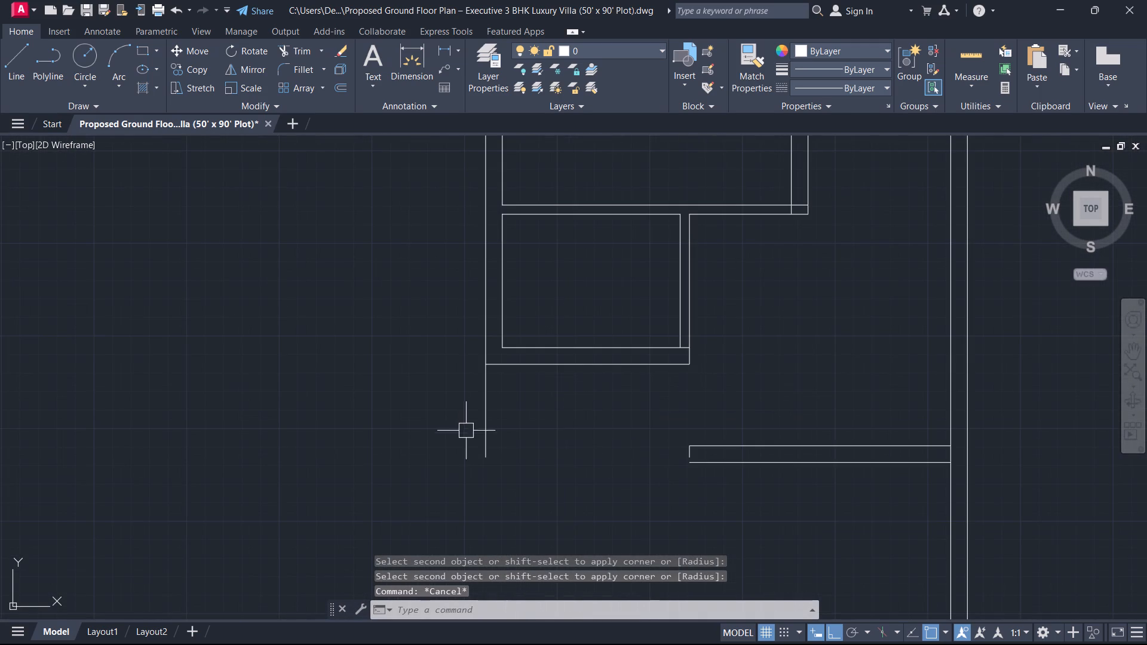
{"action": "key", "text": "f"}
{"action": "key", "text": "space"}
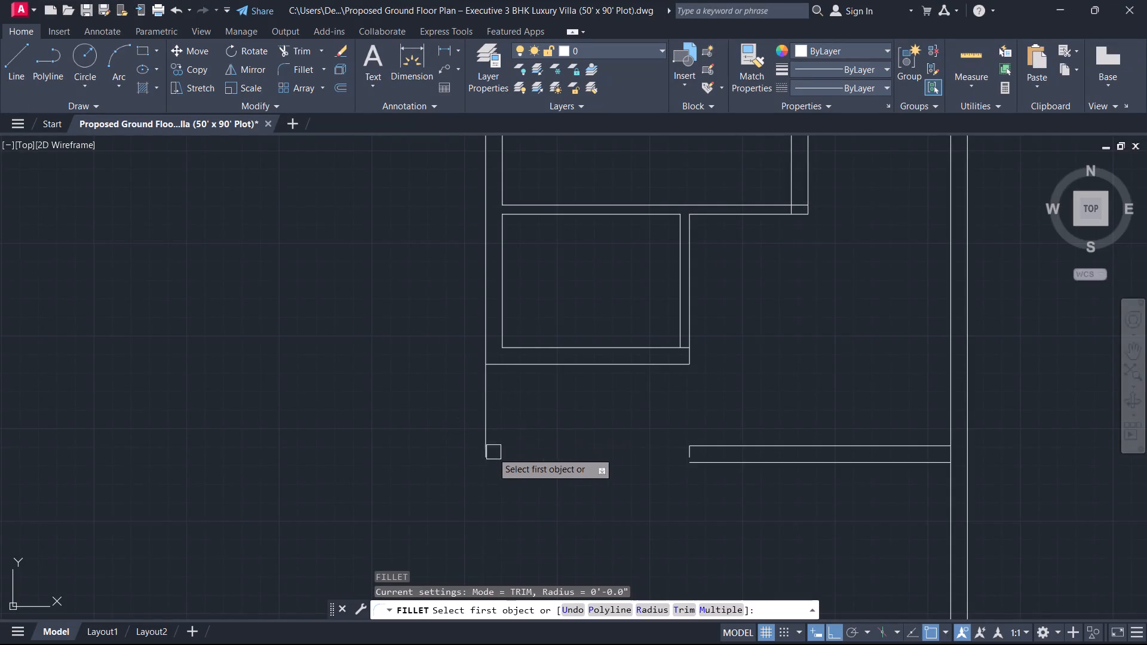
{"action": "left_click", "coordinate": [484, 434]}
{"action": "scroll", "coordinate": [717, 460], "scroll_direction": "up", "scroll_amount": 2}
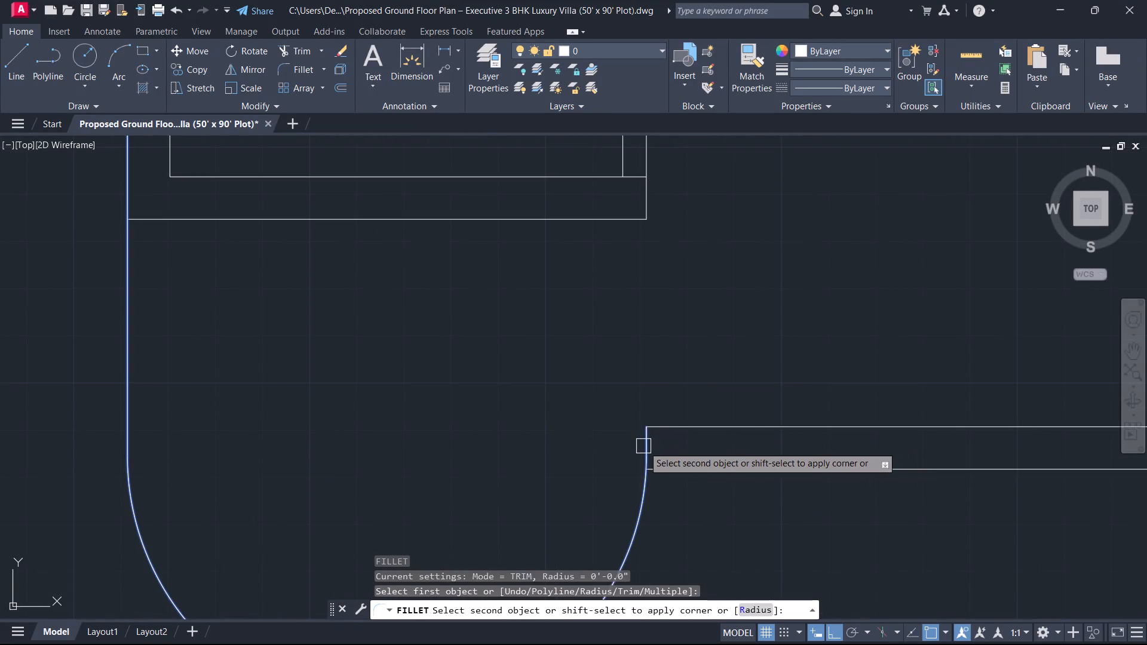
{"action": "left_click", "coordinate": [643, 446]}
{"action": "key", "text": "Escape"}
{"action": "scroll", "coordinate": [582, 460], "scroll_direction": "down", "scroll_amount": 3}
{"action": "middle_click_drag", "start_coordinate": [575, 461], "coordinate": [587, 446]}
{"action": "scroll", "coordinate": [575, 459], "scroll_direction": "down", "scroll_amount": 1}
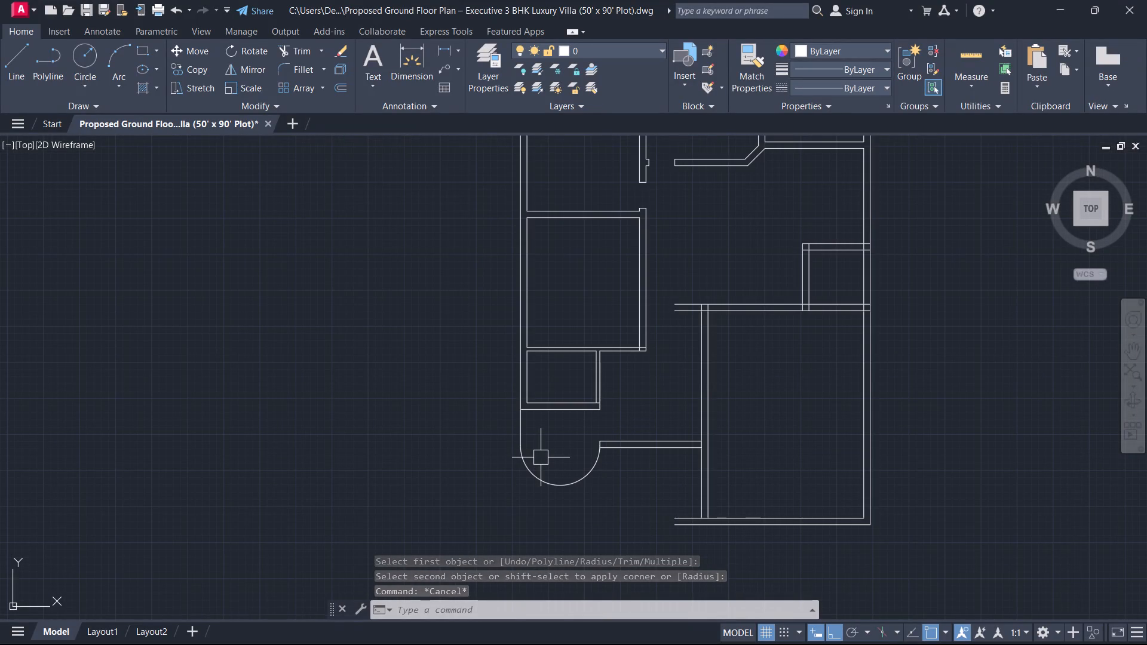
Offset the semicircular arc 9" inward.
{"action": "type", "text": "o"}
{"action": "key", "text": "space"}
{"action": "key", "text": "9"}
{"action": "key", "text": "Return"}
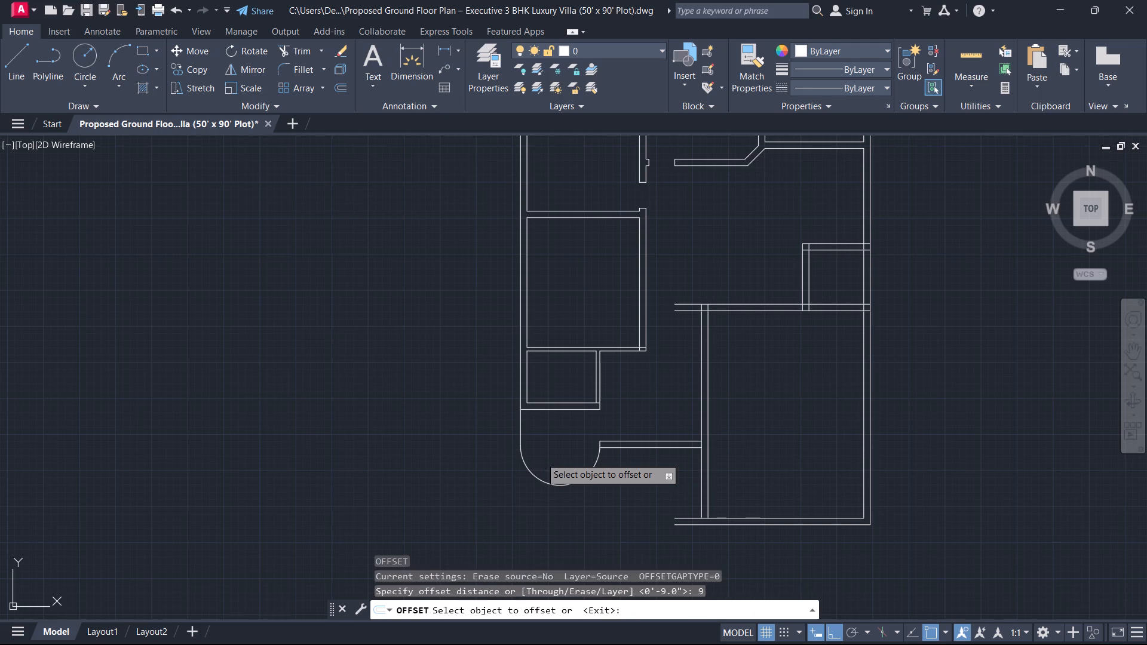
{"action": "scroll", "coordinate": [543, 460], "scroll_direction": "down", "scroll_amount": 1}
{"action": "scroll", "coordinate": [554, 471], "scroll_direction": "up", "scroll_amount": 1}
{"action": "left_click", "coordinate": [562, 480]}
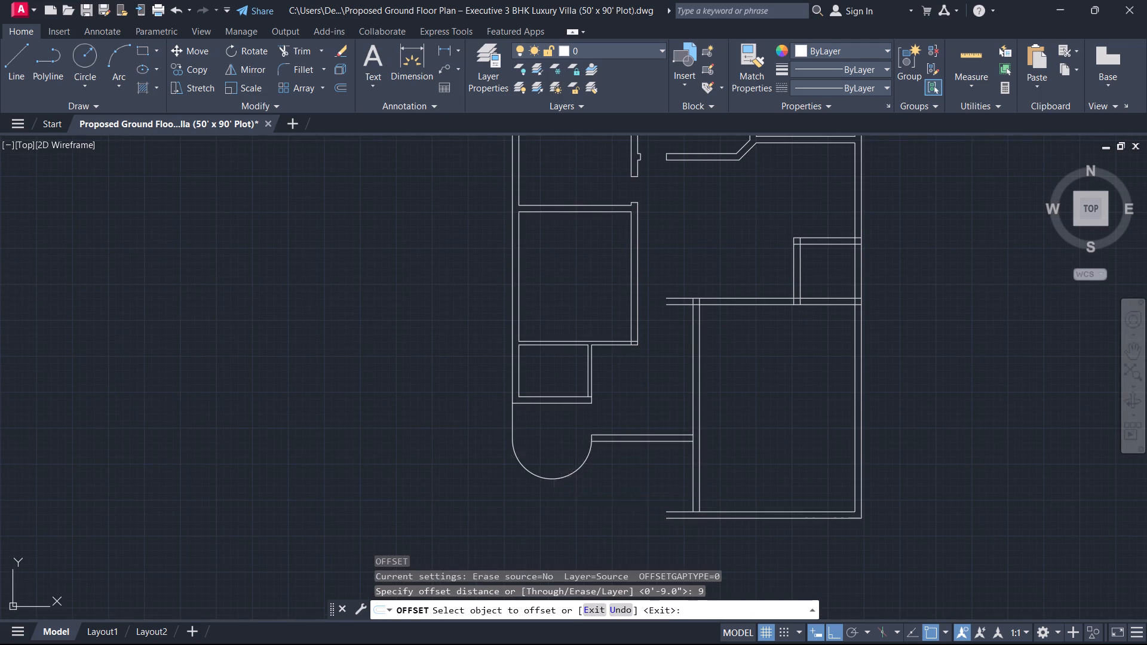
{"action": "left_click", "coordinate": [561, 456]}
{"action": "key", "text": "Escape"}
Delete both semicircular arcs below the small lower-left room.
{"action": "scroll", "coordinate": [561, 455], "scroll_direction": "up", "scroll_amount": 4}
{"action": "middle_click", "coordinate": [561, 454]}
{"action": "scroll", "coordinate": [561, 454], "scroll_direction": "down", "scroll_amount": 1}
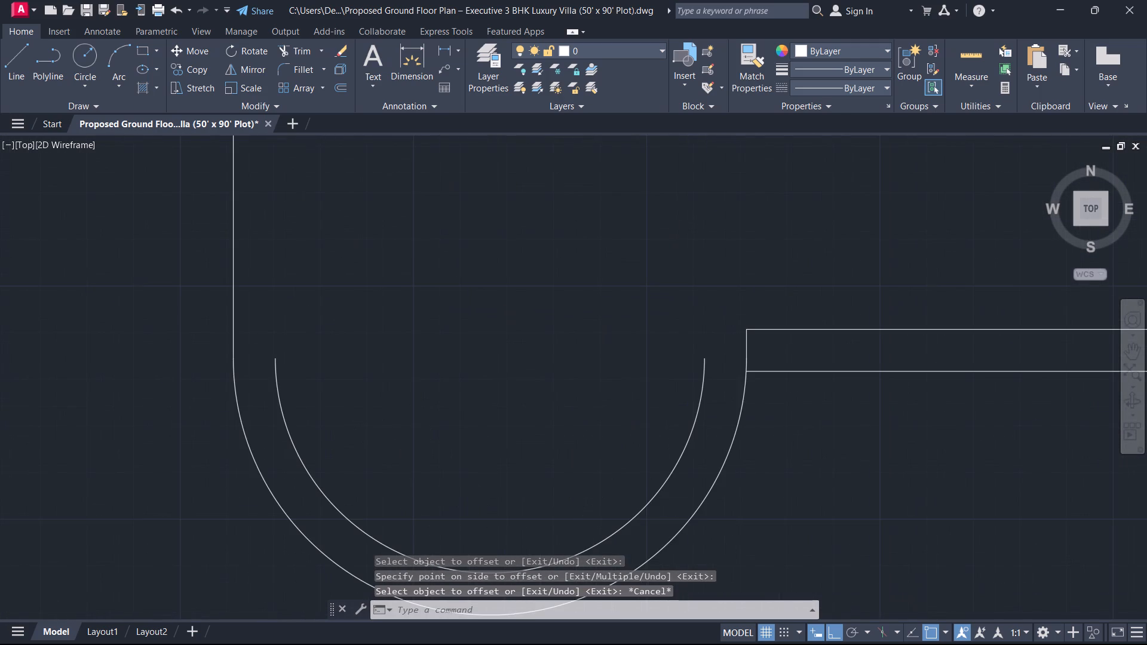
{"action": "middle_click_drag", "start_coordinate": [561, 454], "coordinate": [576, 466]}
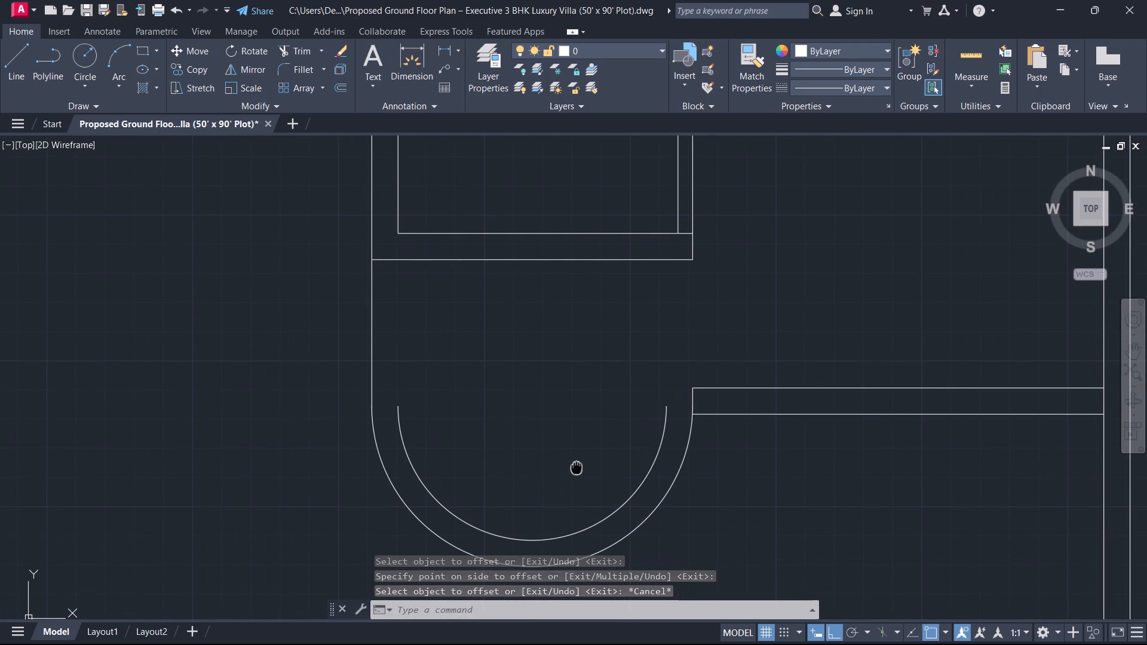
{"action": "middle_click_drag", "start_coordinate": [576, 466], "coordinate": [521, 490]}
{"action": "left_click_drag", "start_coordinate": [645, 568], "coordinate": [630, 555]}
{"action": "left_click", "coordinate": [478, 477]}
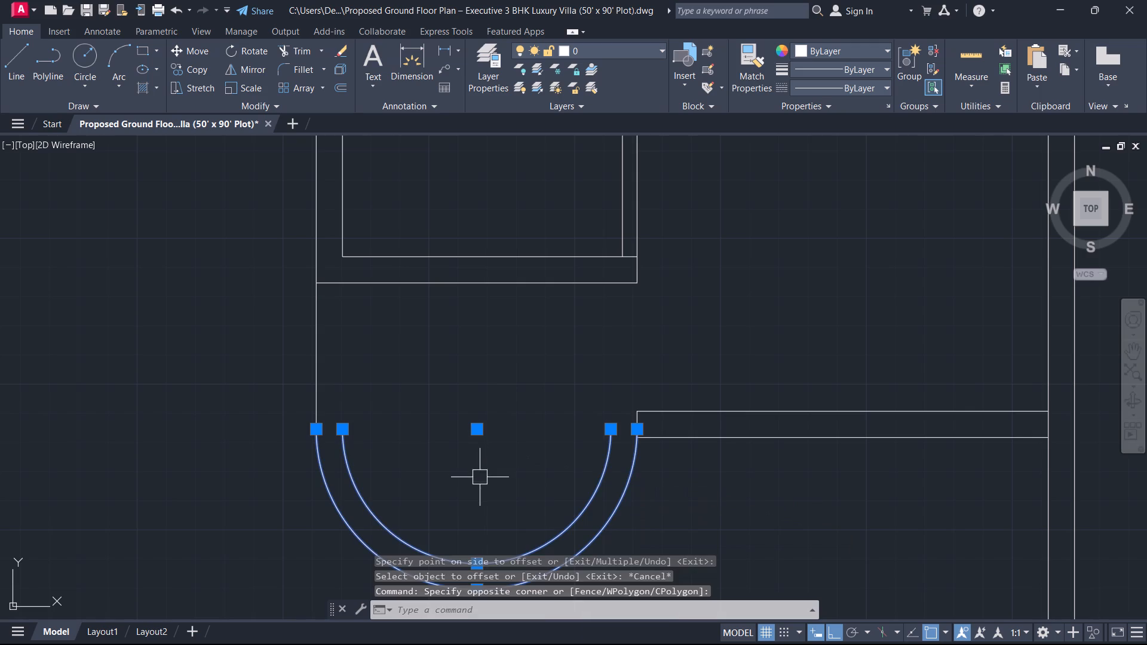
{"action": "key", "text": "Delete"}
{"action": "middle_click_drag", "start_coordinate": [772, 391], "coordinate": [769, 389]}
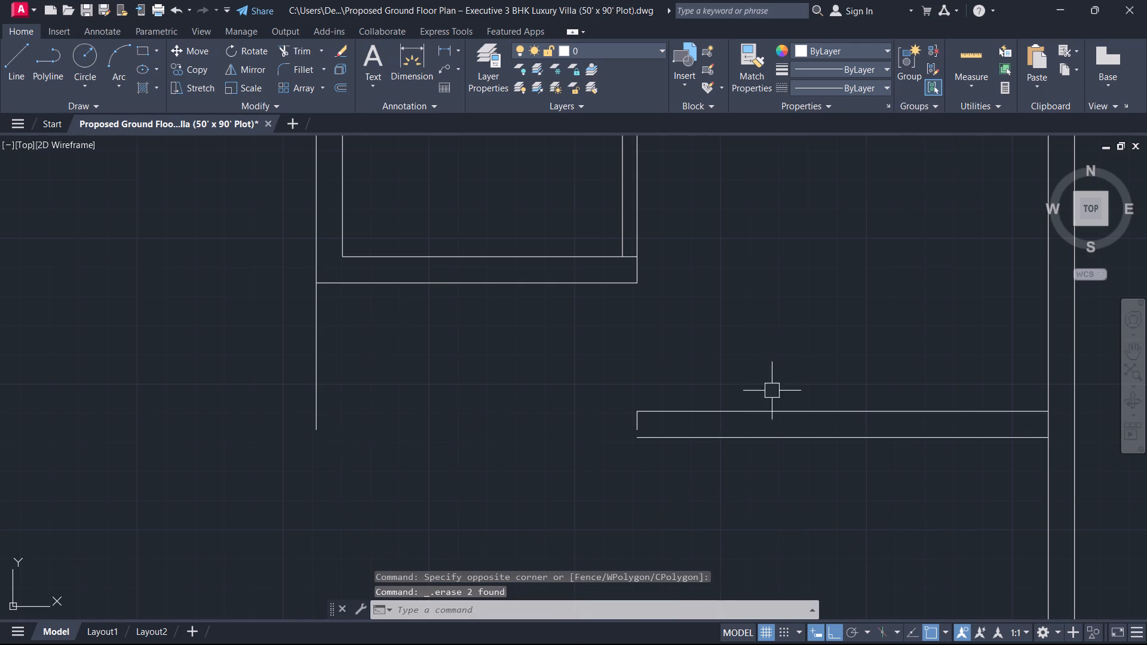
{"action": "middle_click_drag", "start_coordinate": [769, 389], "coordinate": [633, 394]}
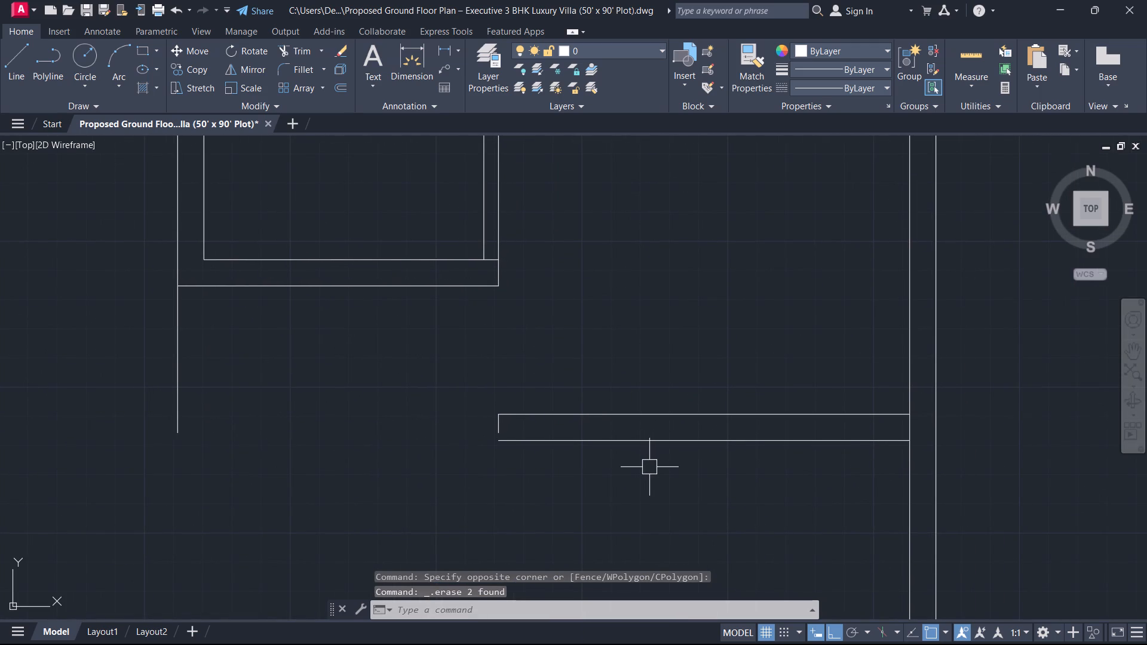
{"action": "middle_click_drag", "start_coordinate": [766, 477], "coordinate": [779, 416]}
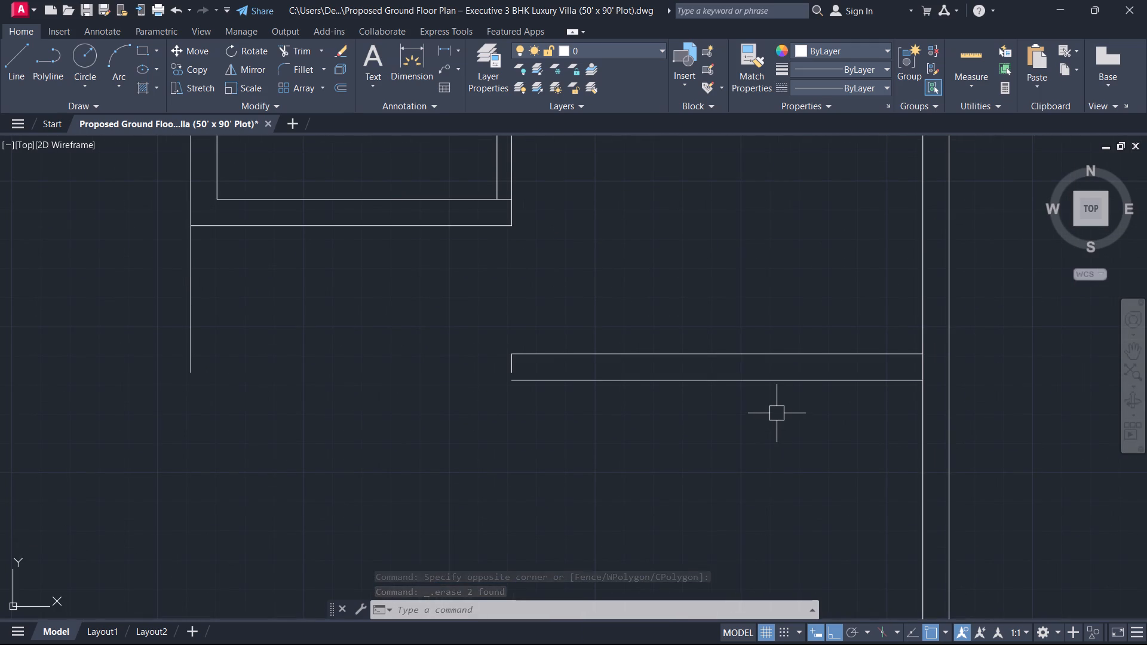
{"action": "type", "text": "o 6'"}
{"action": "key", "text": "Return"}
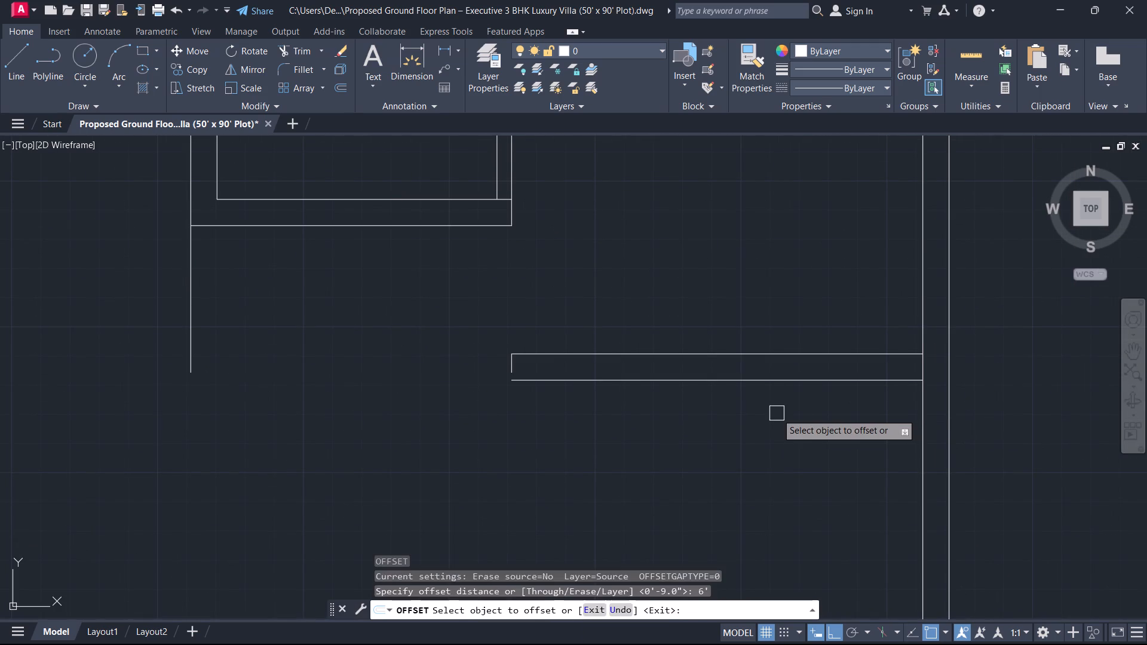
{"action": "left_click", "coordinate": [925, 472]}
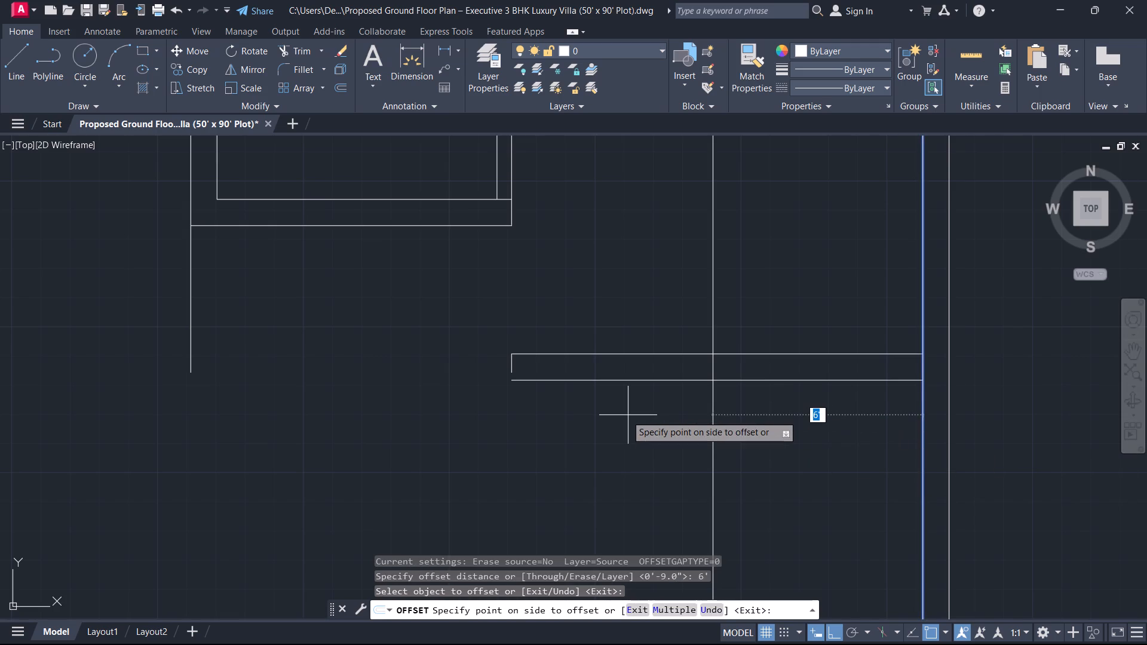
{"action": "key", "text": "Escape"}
Offset the outer line of the front room's left wall 7' to the left.
{"action": "type", "text": "o 7'"}
{"action": "key", "text": "Return"}
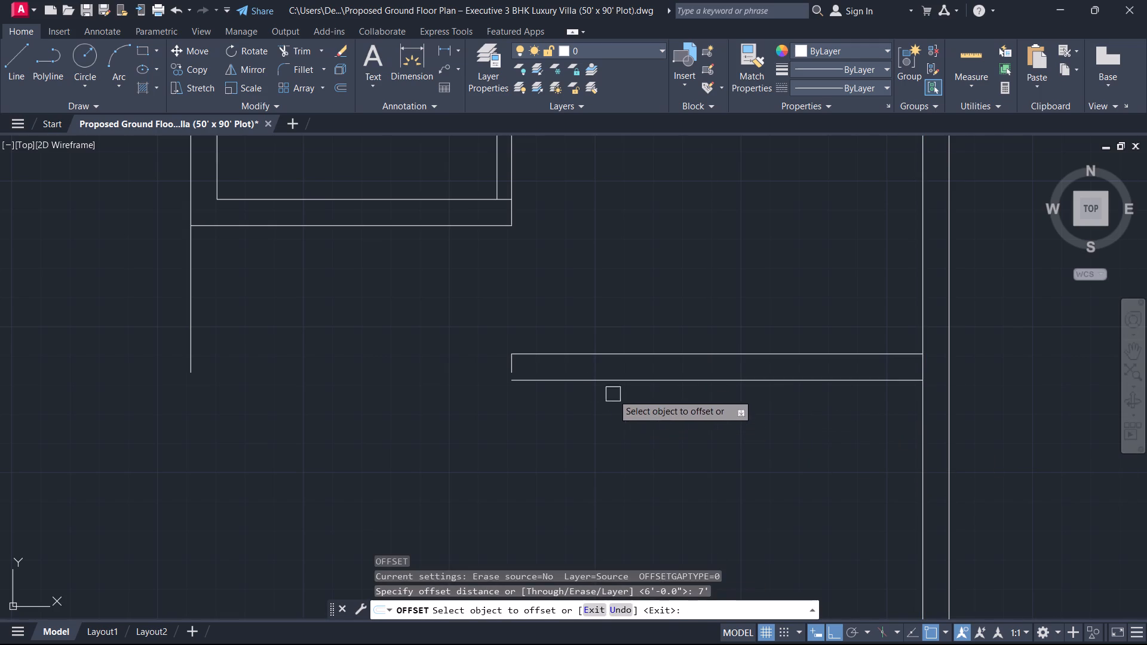
{"action": "left_click_drag", "start_coordinate": [919, 513], "coordinate": [913, 508]}
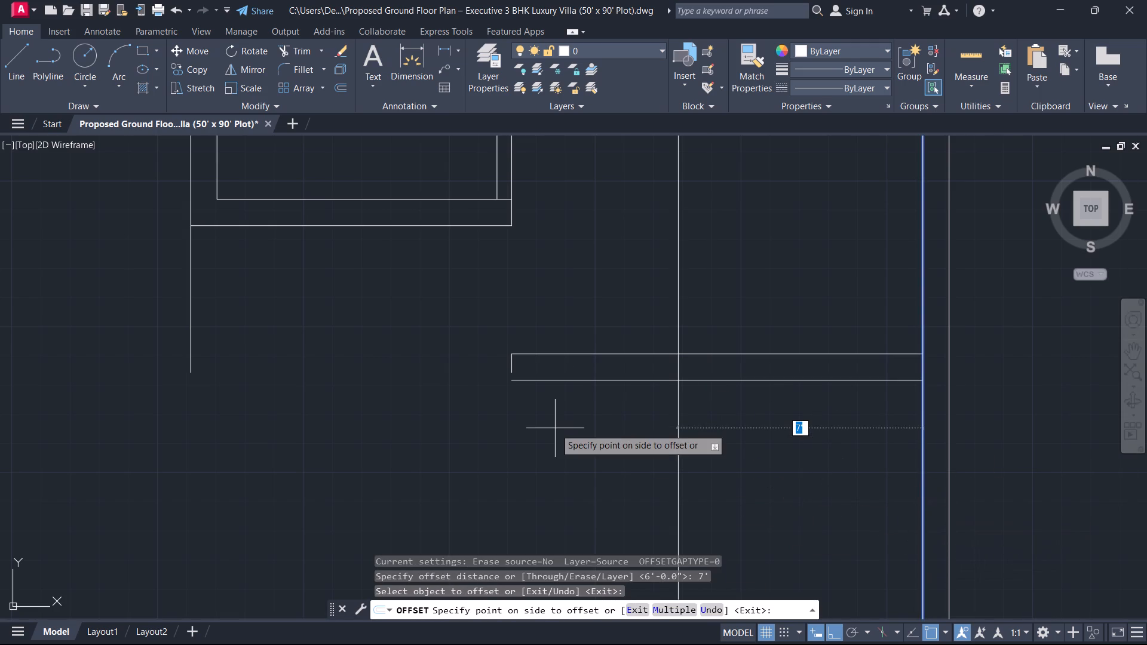
{"action": "left_click", "coordinate": [555, 428]}
{"action": "key", "text": "Escape"}
{"action": "scroll", "coordinate": [551, 428], "scroll_direction": "down", "scroll_amount": 2}
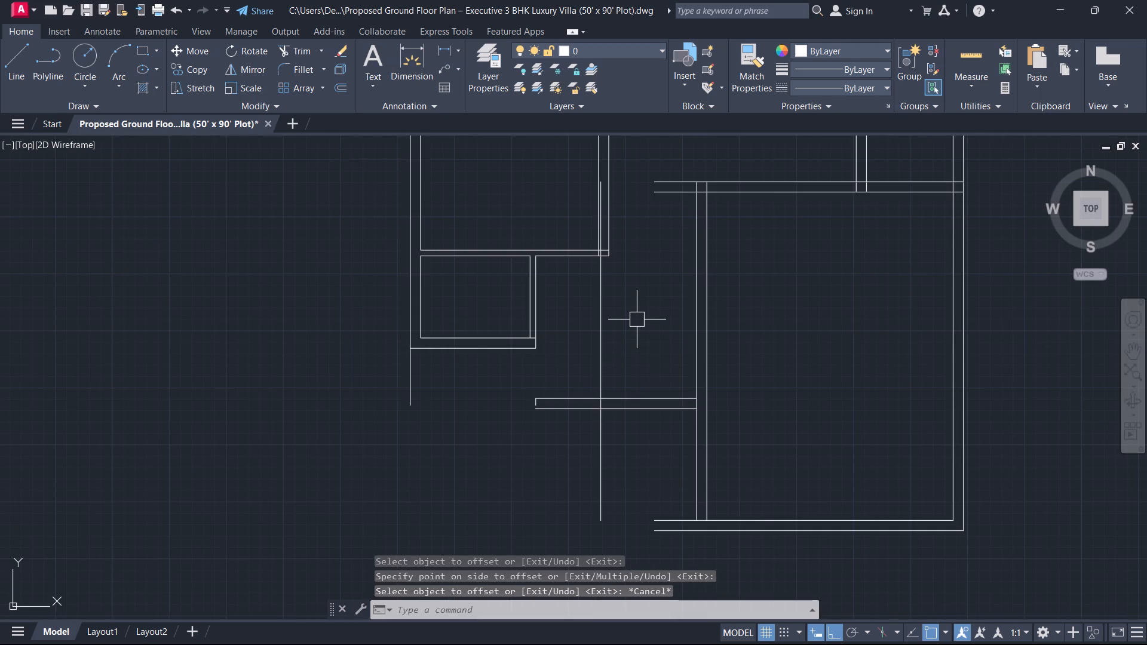
Trim the portion of the offset vertical line that lies above the new horizontal wall.
{"action": "type", "text": "tr"}
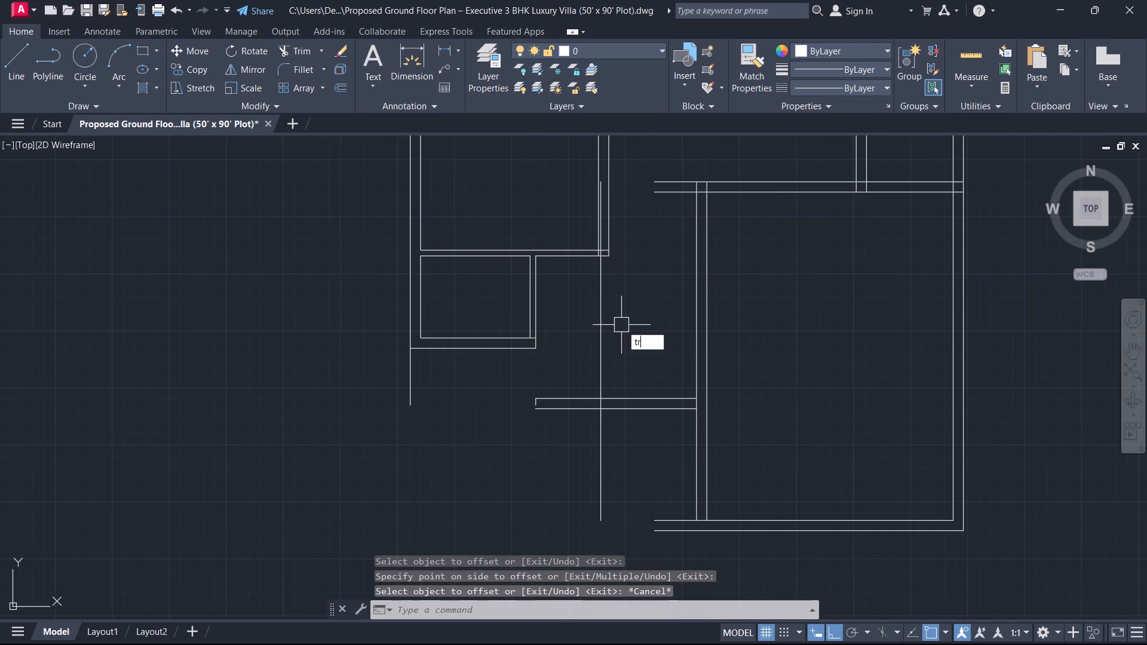
{"action": "key", "text": "space"}
{"action": "left_click", "coordinate": [621, 328]}
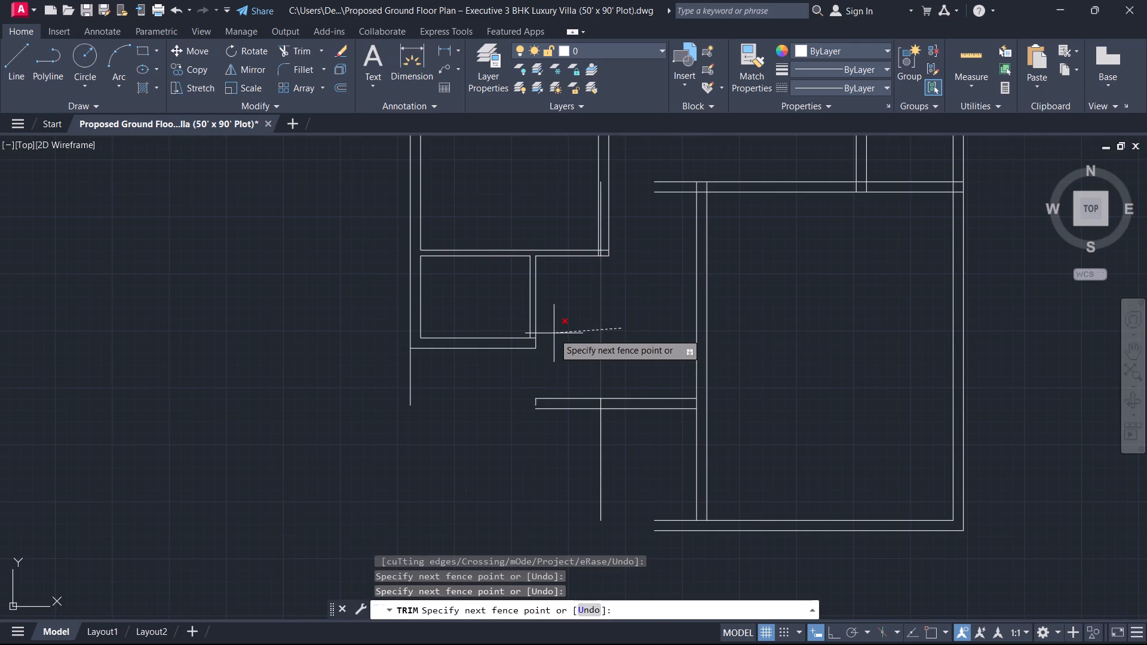
{"action": "key", "text": "Escape"}
{"action": "middle_click_drag", "start_coordinate": [634, 347], "coordinate": [680, 215]}
{"action": "key", "text": "space"}
{"action": "left_click", "coordinate": [665, 223]}
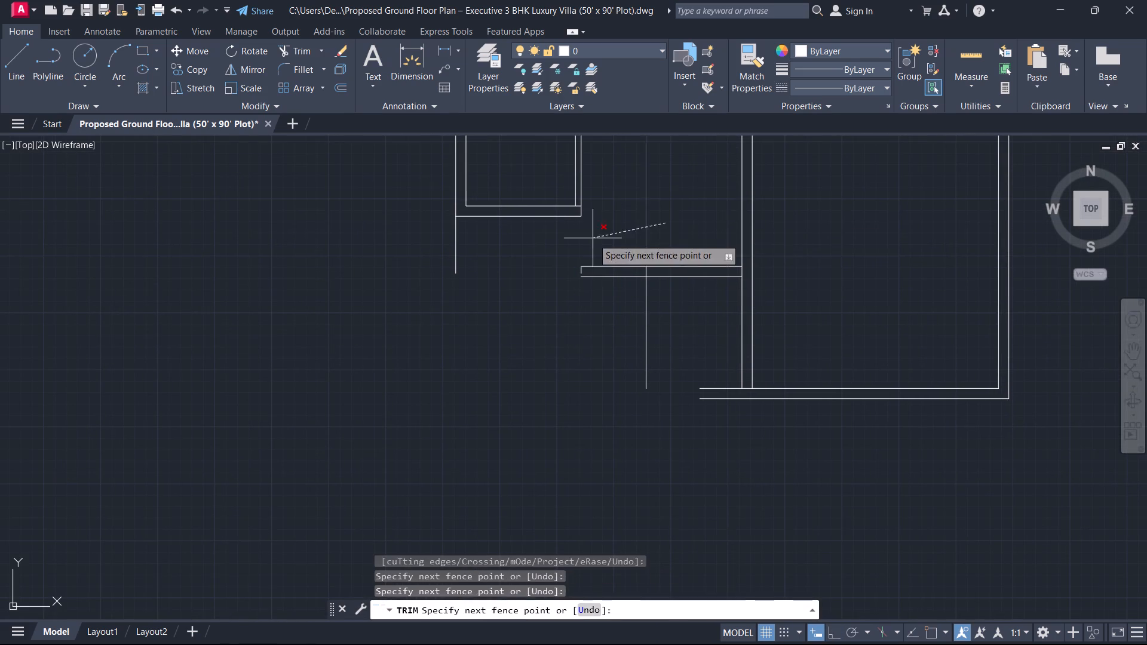
{"action": "left_click", "coordinate": [593, 238]}
{"action": "key", "text": "Escape"}
Move the remaining vertical line 1' to the left.
{"action": "left_click", "coordinate": [668, 331]}
{"action": "left_click", "coordinate": [634, 314]}
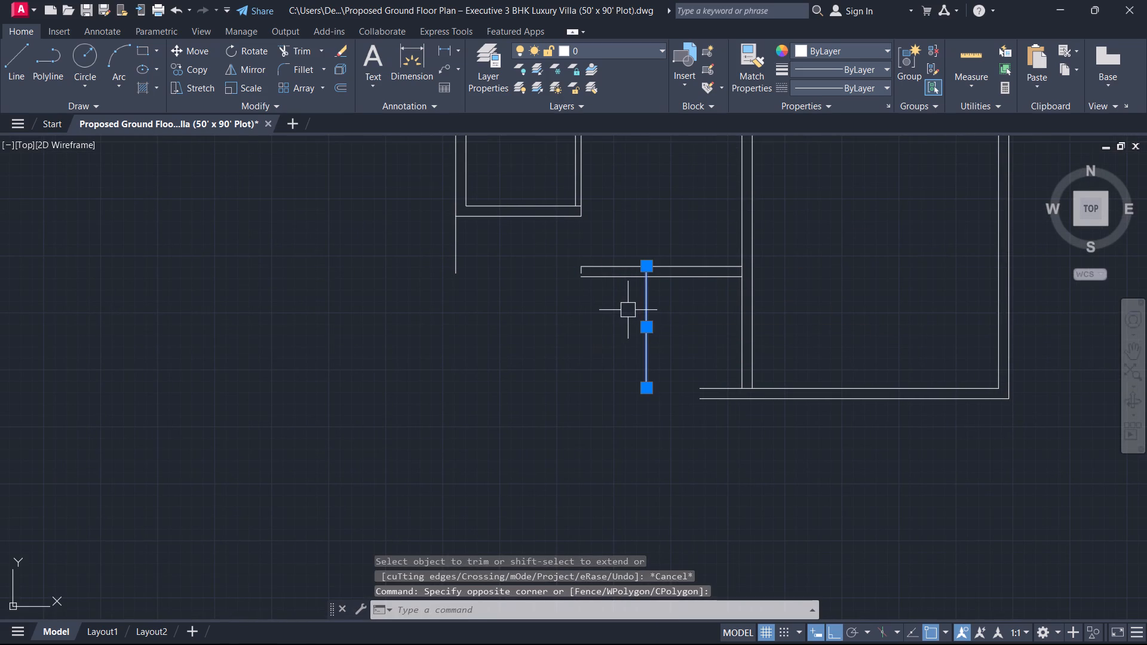
{"action": "key", "text": "m"}
{"action": "key", "text": "space"}
{"action": "scroll", "coordinate": [624, 330], "scroll_direction": "up", "scroll_amount": 3}
{"action": "left_click", "coordinate": [624, 330]}
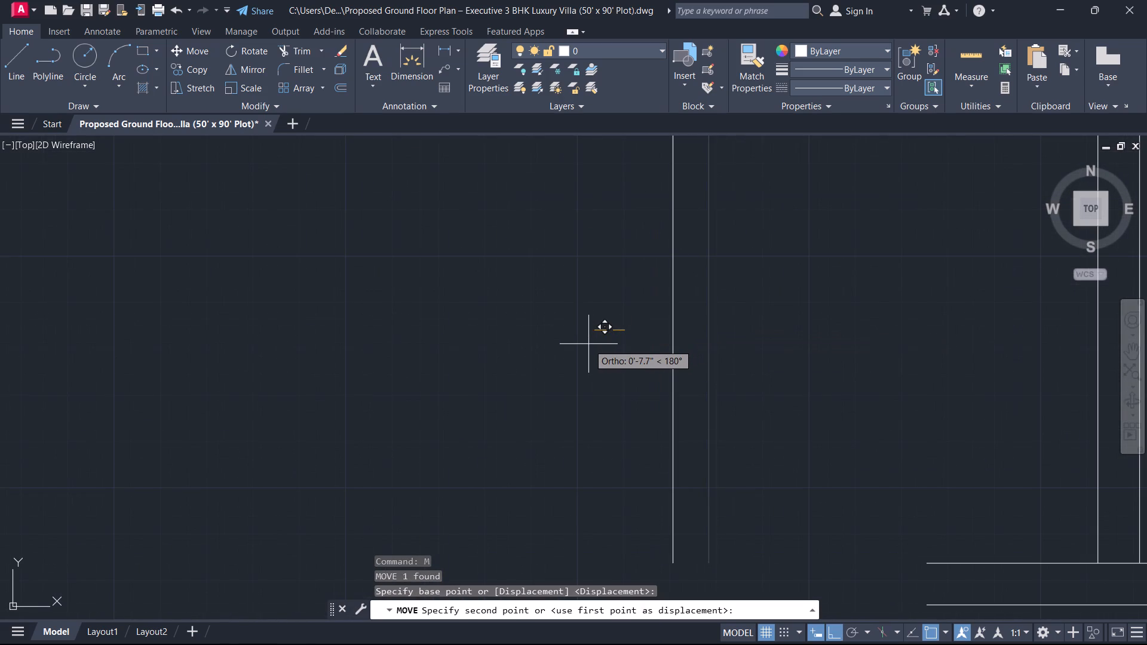
{"action": "type", "text": "1'"}
{"action": "key", "text": "Return"}
{"action": "key", "text": "Escape"}
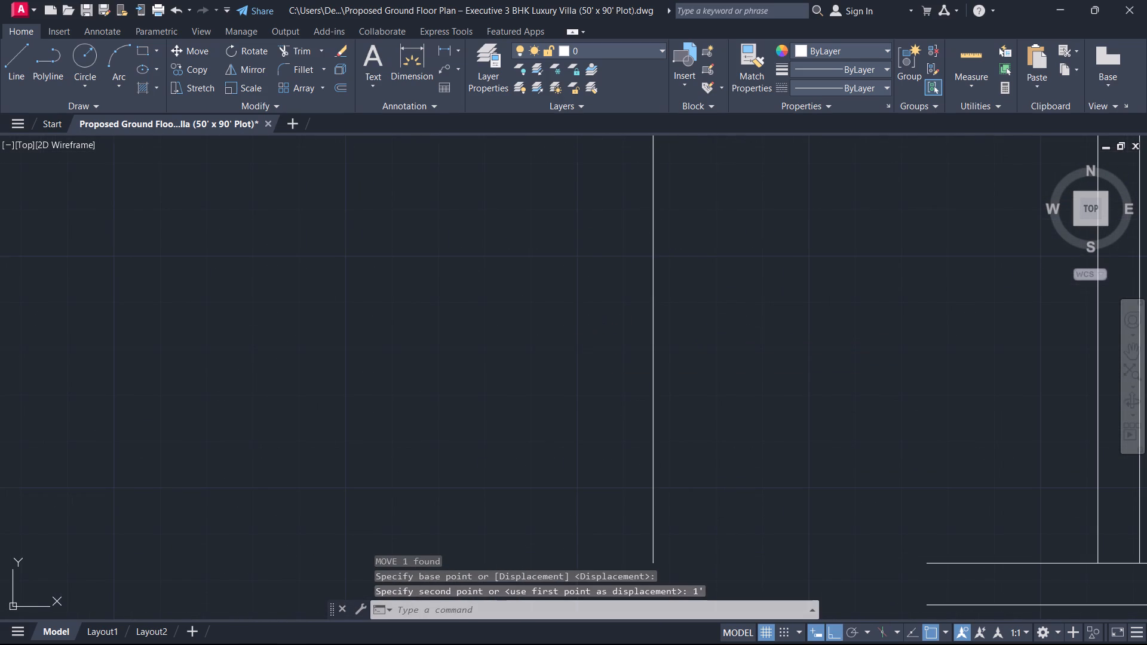
Trim the moved vertical line below the horizontal wall and the wall's lower line left of the vertical line.
{"action": "scroll", "coordinate": [588, 344], "scroll_direction": "down", "scroll_amount": 5}
{"action": "middle_click_drag", "start_coordinate": [588, 344], "coordinate": [575, 502]}
{"action": "scroll", "coordinate": [594, 484], "scroll_direction": "up", "scroll_amount": 2}
{"action": "type", "text": "tr"}
{"action": "key", "text": "space"}
{"action": "left_click", "coordinate": [603, 488]}
{"action": "left_click", "coordinate": [410, 511]}
{"action": "left_click", "coordinate": [486, 413]}
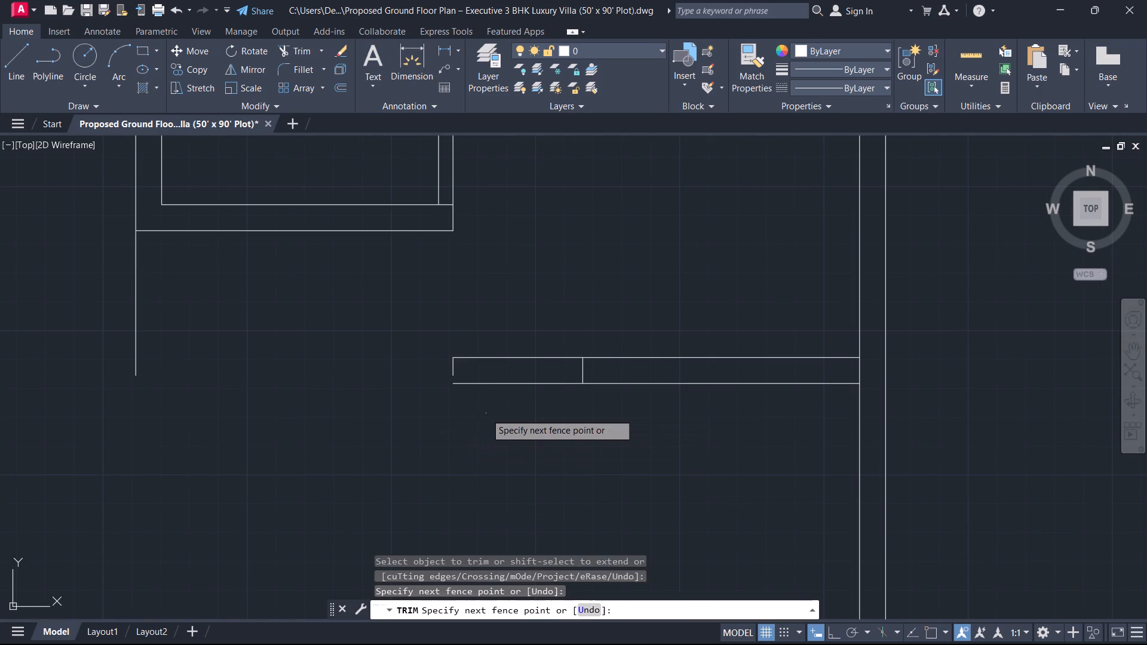
{"action": "left_click", "coordinate": [485, 378]}
{"action": "scroll", "coordinate": [584, 392], "scroll_direction": "up", "scroll_amount": 2}
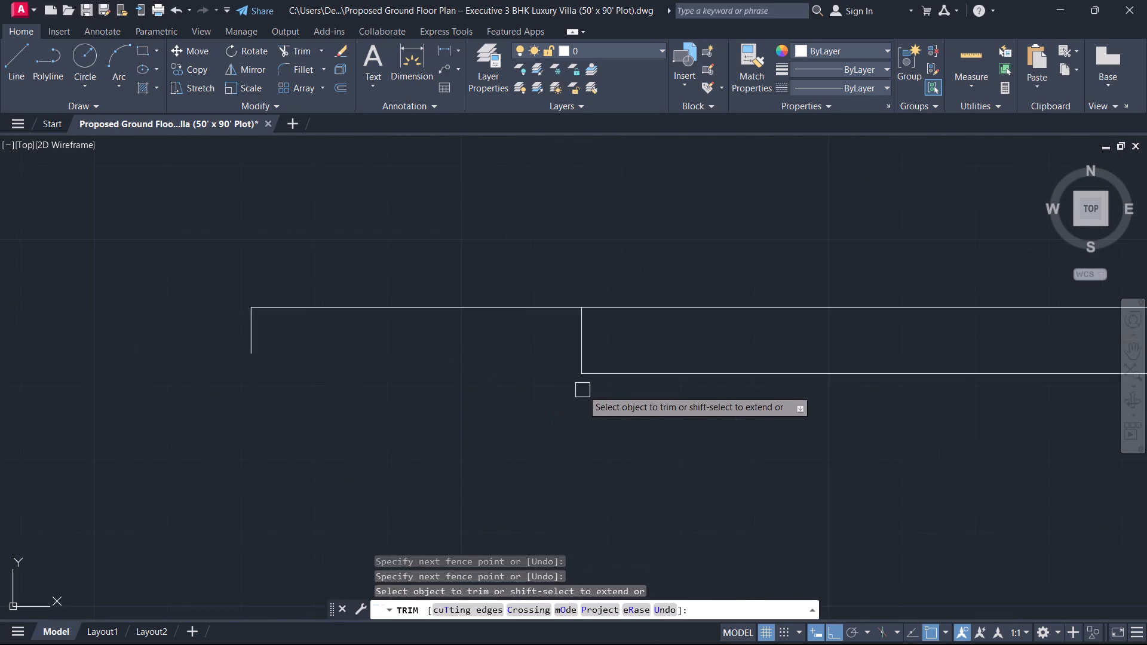
{"action": "middle_click_drag", "start_coordinate": [581, 389], "coordinate": [677, 407]}
{"action": "scroll", "coordinate": [581, 389], "scroll_direction": "up", "scroll_amount": 1}
{"action": "key", "text": "l"}
{"action": "key", "text": "space"}
{"action": "key", "text": "Escape"}
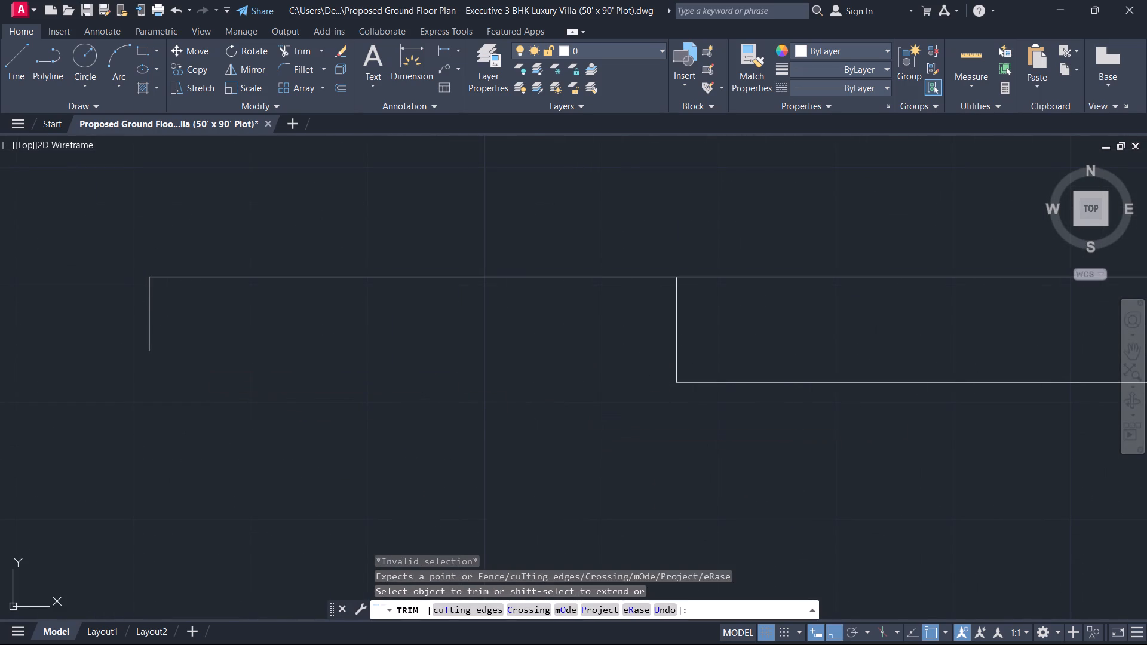
Draw a horizontal guide line from the short vertical line's lower end to the end line of the horizontal wall.
{"action": "key", "text": "l"}
{"action": "key", "text": "space"}
{"action": "left_click_drag", "start_coordinate": [154, 350], "coordinate": [160, 348]}
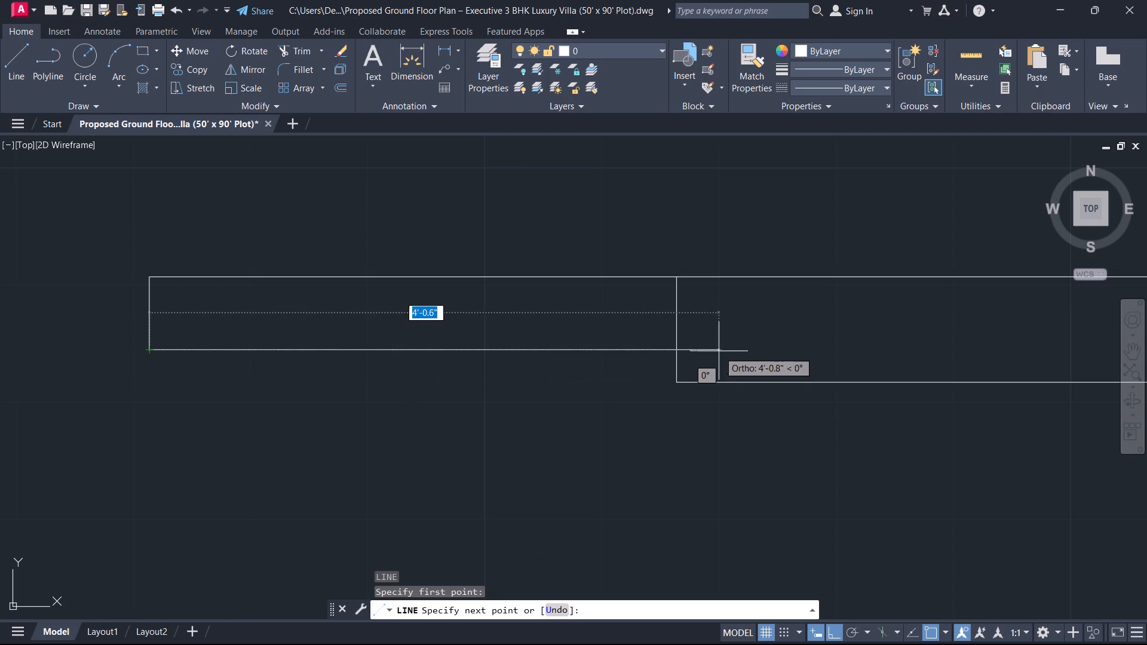
{"action": "left_click", "coordinate": [673, 346]}
{"action": "key", "text": "Escape"}
Trim the horizontal wall's end line below the guide line and remove the guide line.
{"action": "scroll", "coordinate": [710, 361], "scroll_direction": "up", "scroll_amount": 1}
{"action": "key", "text": "t"}
{"action": "type", "text": "r"}
{"action": "key", "text": "space"}
{"action": "left_click", "coordinate": [707, 367]}
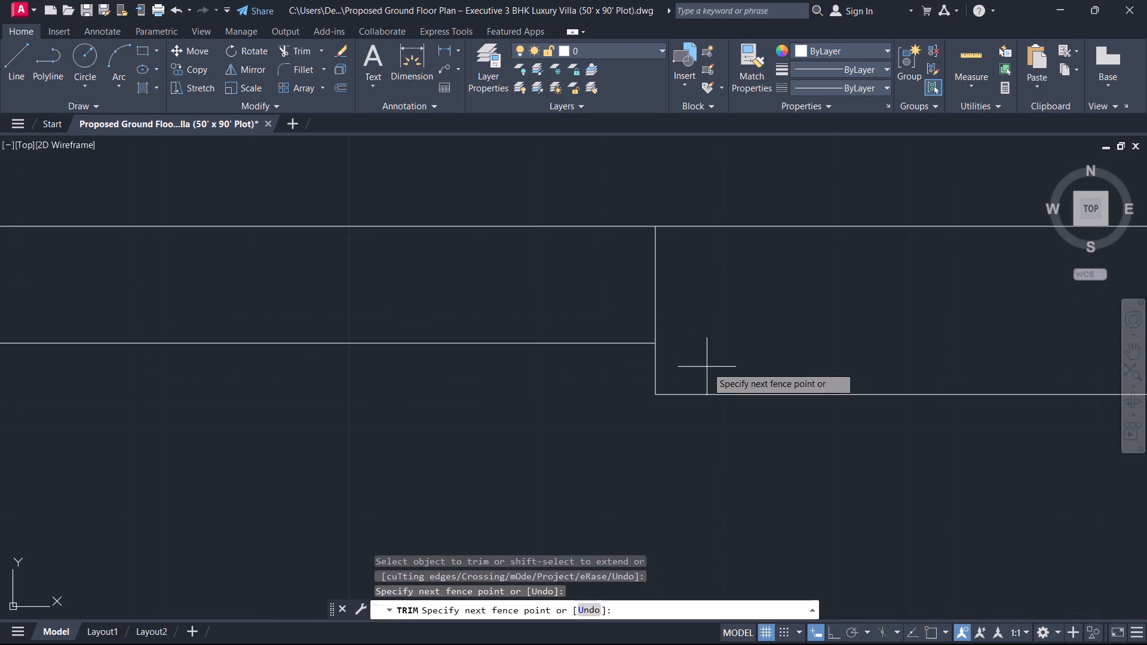
{"action": "left_click", "coordinate": [437, 365]}
{"action": "scroll", "coordinate": [436, 383], "scroll_direction": "down", "scroll_amount": 2}
{"action": "middle_click_drag", "start_coordinate": [436, 383], "coordinate": [764, 461]}
{"action": "left_click", "coordinate": [683, 468]}
{"action": "left_click", "coordinate": [660, 439]}
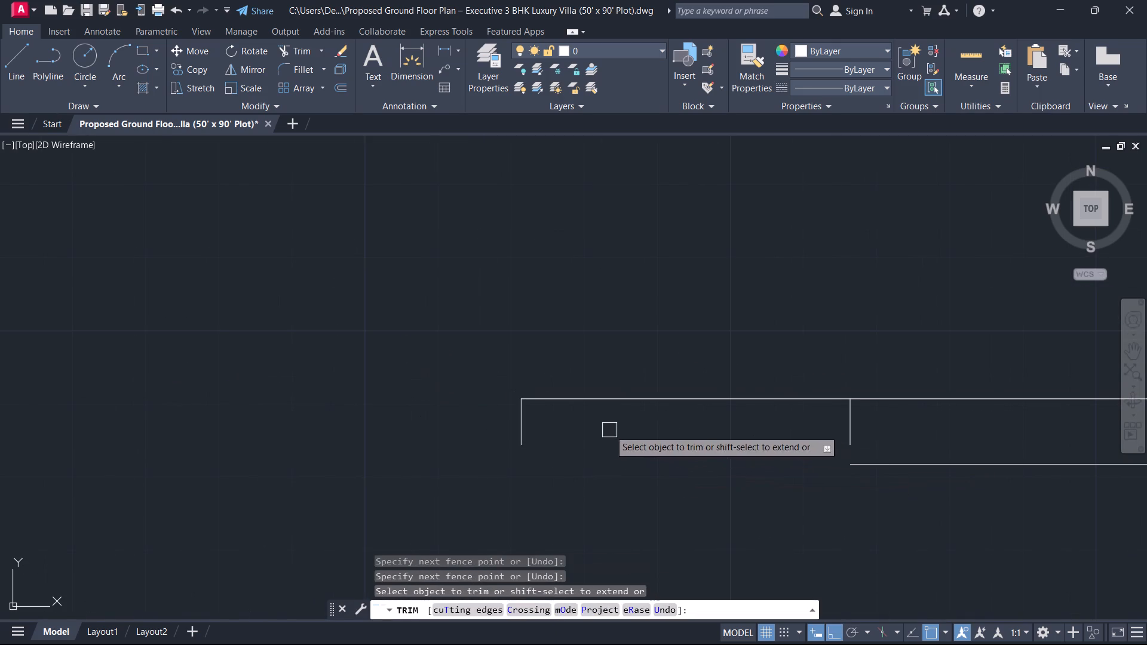
Trim away the short vertical line and the upper wall line extending left of the horizontal wall's end.
{"action": "left_click_drag", "start_coordinate": [582, 429], "coordinate": [573, 429]}
{"action": "left_click", "coordinate": [494, 413]}
{"action": "left_click", "coordinate": [829, 496]}
{"action": "left_click", "coordinate": [763, 336]}
{"action": "key", "text": "Escape"}
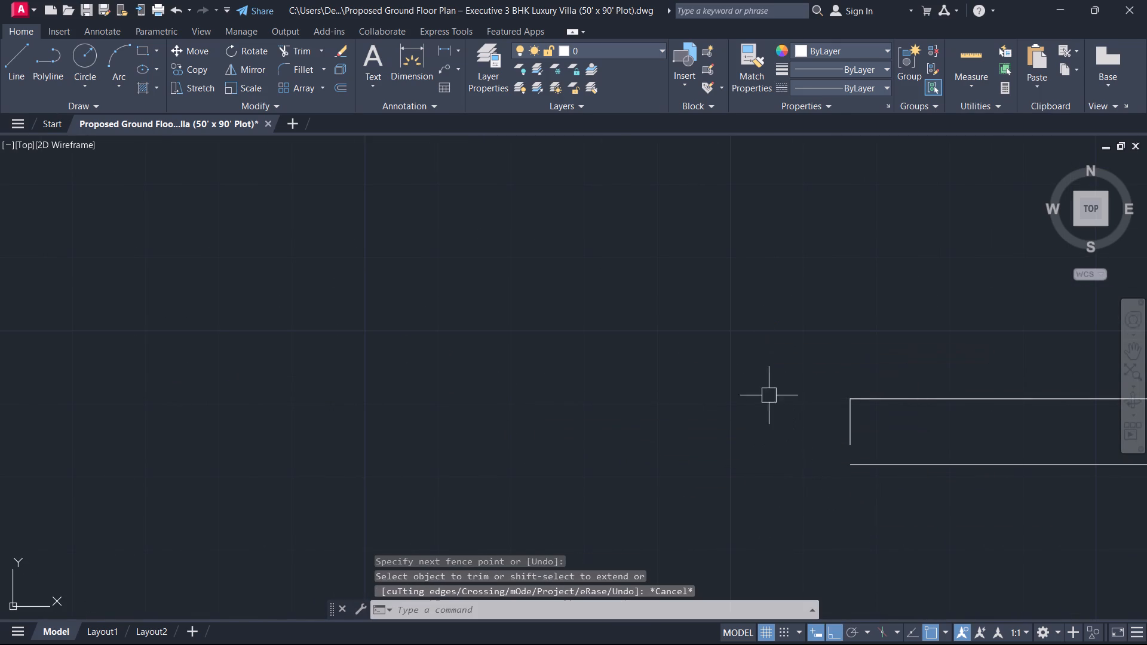
Fillet the wall's short end line with the small room's outer left line to form a semicircular arc.
{"action": "scroll", "coordinate": [786, 428], "scroll_direction": "down", "scroll_amount": 3}
{"action": "scroll", "coordinate": [790, 445], "scroll_direction": "up", "scroll_amount": 1}
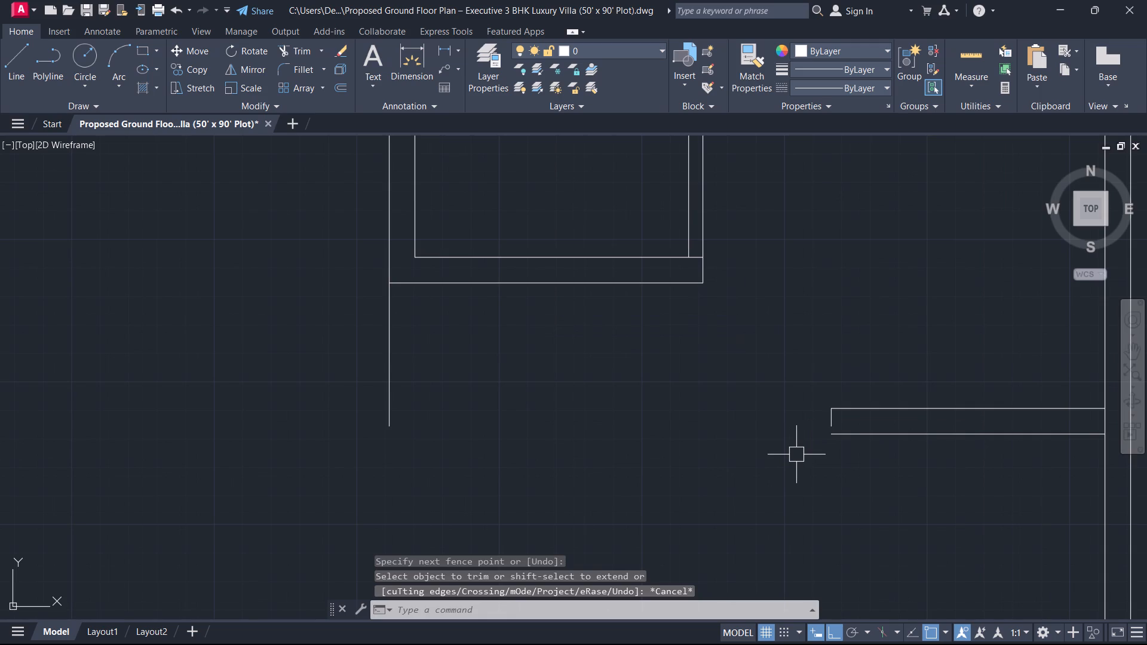
{"action": "key", "text": "f"}
{"action": "key", "text": "space"}
{"action": "scroll", "coordinate": [852, 428], "scroll_direction": "up", "scroll_amount": 3}
{"action": "left_click", "coordinate": [808, 410]}
{"action": "scroll", "coordinate": [655, 429], "scroll_direction": "down", "scroll_amount": 7}
{"action": "middle_click_drag", "start_coordinate": [652, 429], "coordinate": [978, 420]}
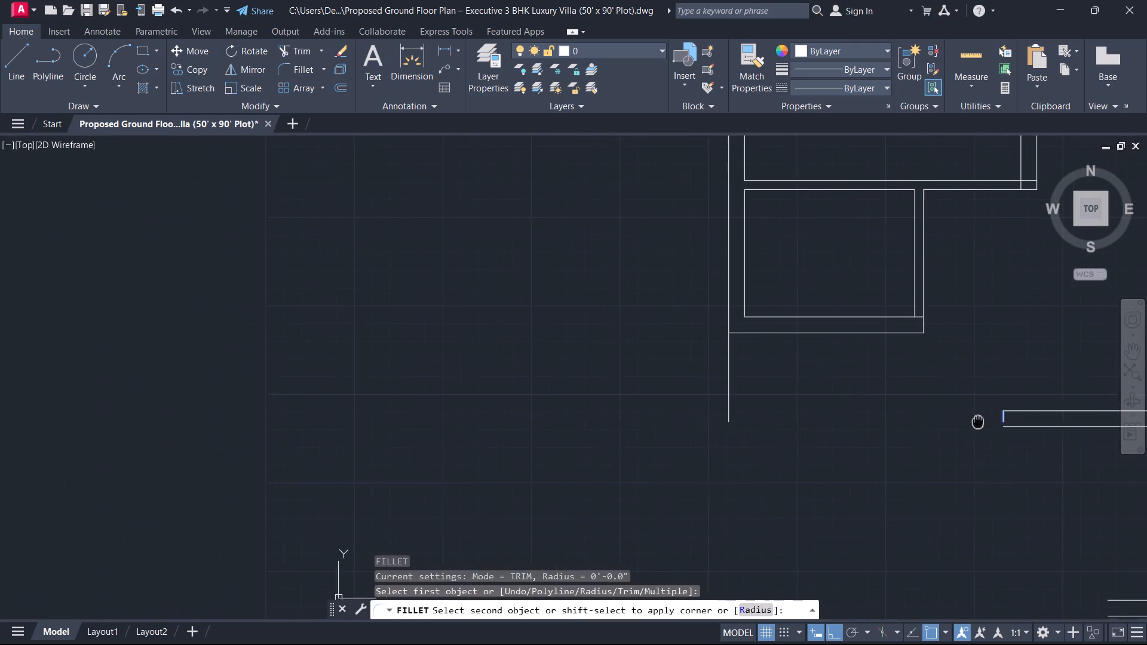
{"action": "middle_click_drag", "start_coordinate": [978, 420], "coordinate": [989, 422]}
{"action": "left_click", "coordinate": [736, 402]}
{"action": "key", "text": "Escape"}
Offset the semicircular arc 9" inward.
{"action": "scroll", "coordinate": [755, 407], "scroll_direction": "down", "scroll_amount": 2}
{"action": "middle_click_drag", "start_coordinate": [755, 406], "coordinate": [498, 357]}
{"action": "scroll", "coordinate": [504, 371], "scroll_direction": "up", "scroll_amount": 2}
{"action": "type", "text": "o"}
{"action": "key", "text": "space"}
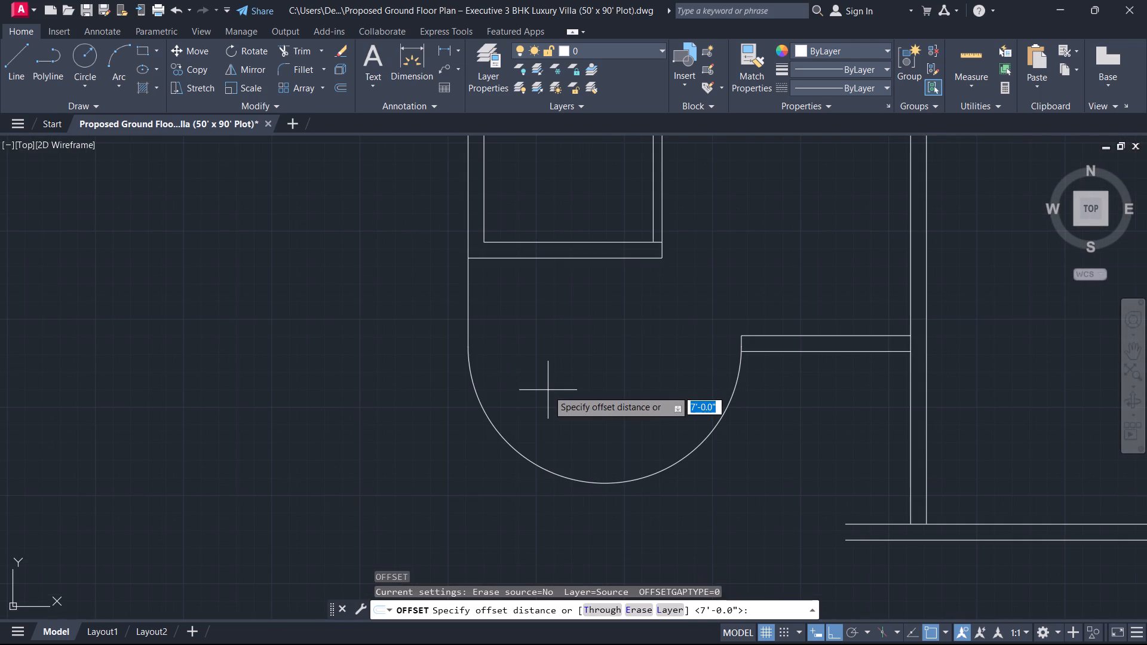
{"action": "key", "text": "9"}
{"action": "key", "text": "Return"}
{"action": "left_click", "coordinate": [679, 457]}
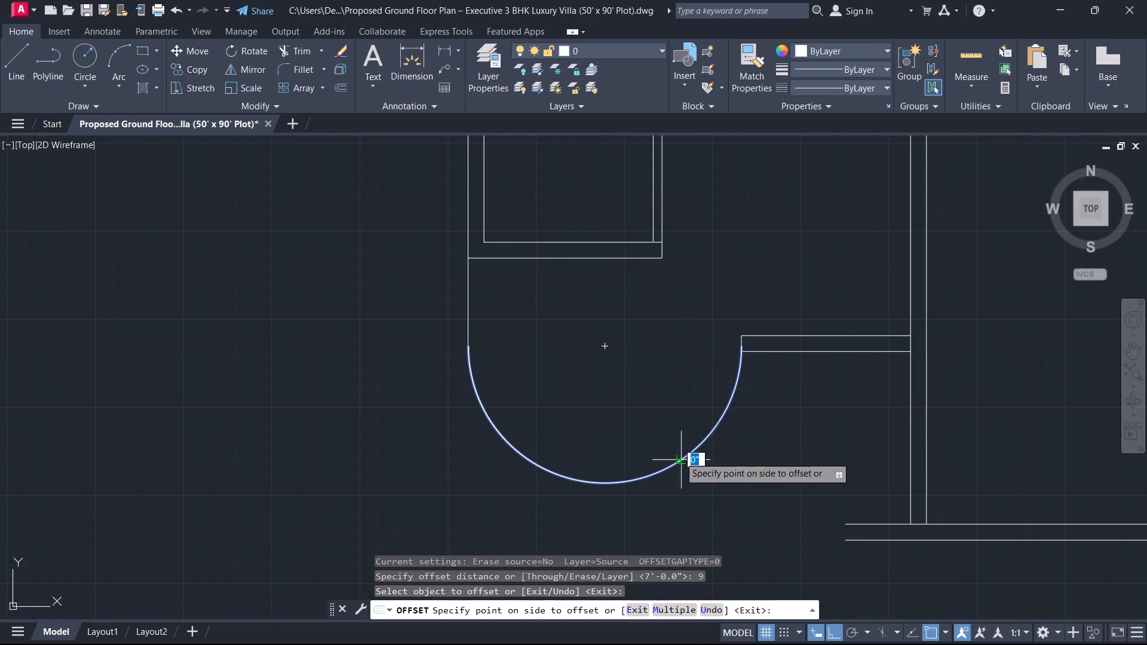
{"action": "left_click", "coordinate": [643, 402]}
{"action": "key", "text": "Escape"}
Delete the short vertical end line joining the outer arc to the horizontal wall.
{"action": "scroll", "coordinate": [743, 346], "scroll_direction": "up", "scroll_amount": 4}
{"action": "middle_click", "coordinate": [747, 341]}
{"action": "scroll", "coordinate": [752, 343], "scroll_direction": "down", "scroll_amount": 5}
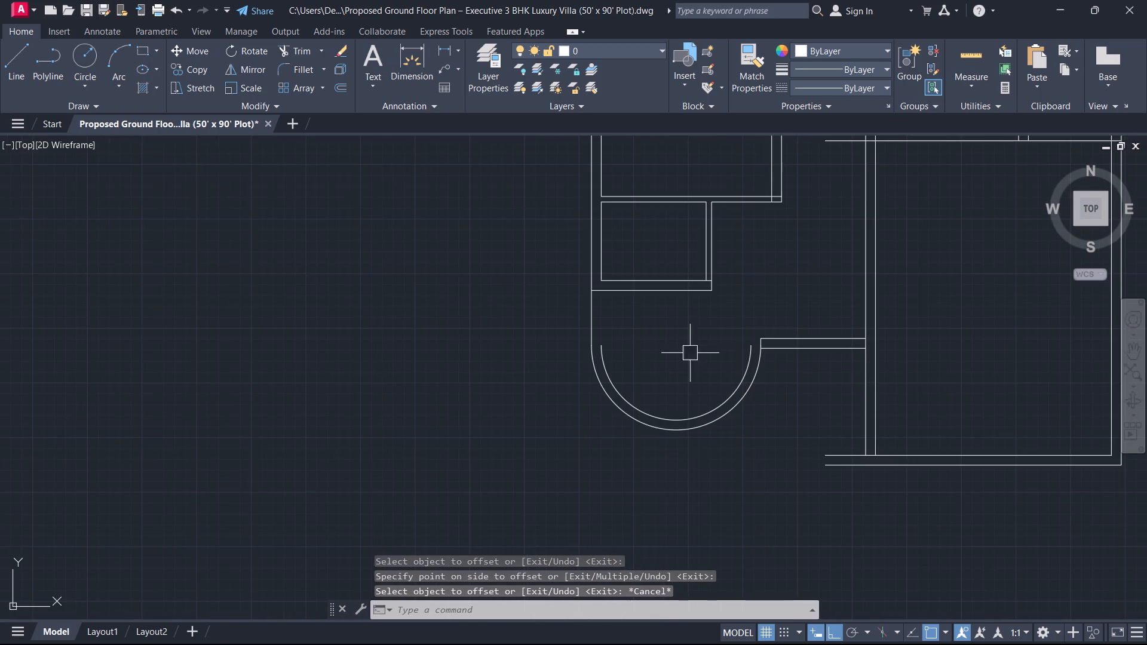
{"action": "scroll", "coordinate": [632, 328], "scroll_direction": "up", "scroll_amount": 1}
{"action": "scroll", "coordinate": [805, 404], "scroll_direction": "up", "scroll_amount": 1}
{"action": "scroll", "coordinate": [863, 330], "scroll_direction": "up", "scroll_amount": 2}
{"action": "left_click_drag", "start_coordinate": [856, 317], "coordinate": [839, 318]}
{"action": "left_click", "coordinate": [793, 314]}
{"action": "key", "text": "Delete"}
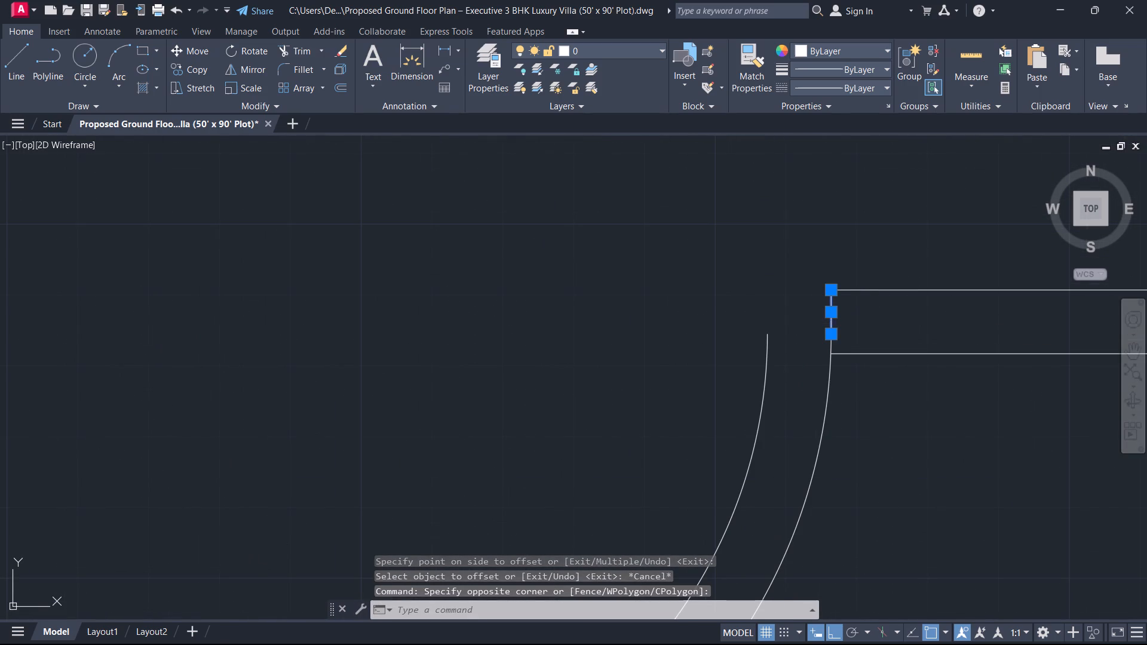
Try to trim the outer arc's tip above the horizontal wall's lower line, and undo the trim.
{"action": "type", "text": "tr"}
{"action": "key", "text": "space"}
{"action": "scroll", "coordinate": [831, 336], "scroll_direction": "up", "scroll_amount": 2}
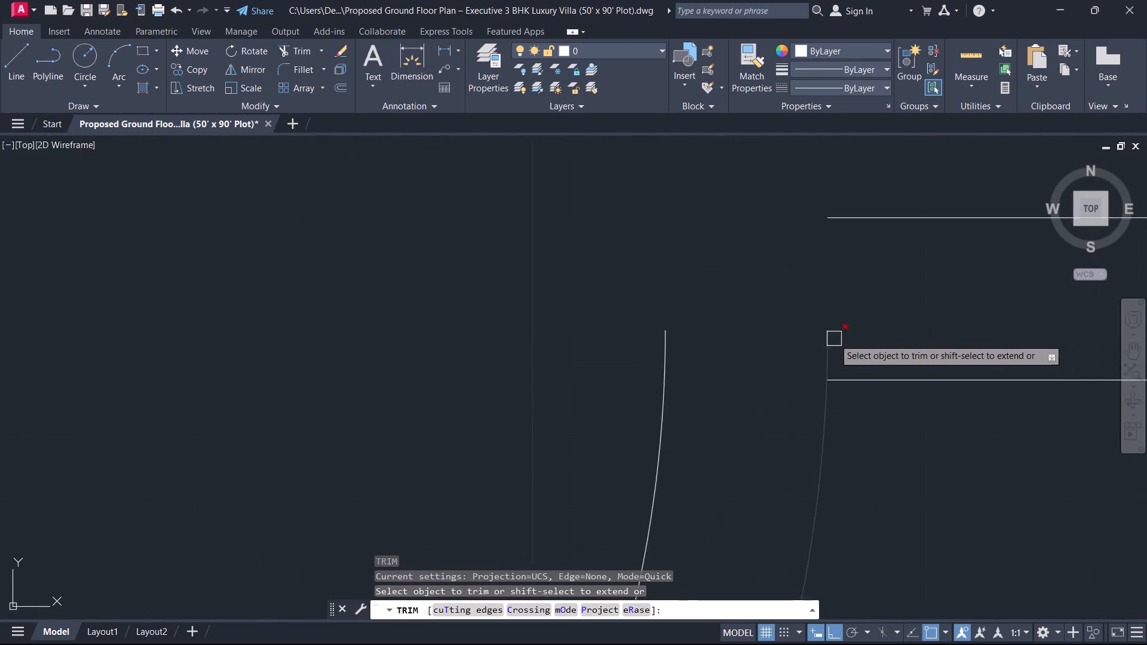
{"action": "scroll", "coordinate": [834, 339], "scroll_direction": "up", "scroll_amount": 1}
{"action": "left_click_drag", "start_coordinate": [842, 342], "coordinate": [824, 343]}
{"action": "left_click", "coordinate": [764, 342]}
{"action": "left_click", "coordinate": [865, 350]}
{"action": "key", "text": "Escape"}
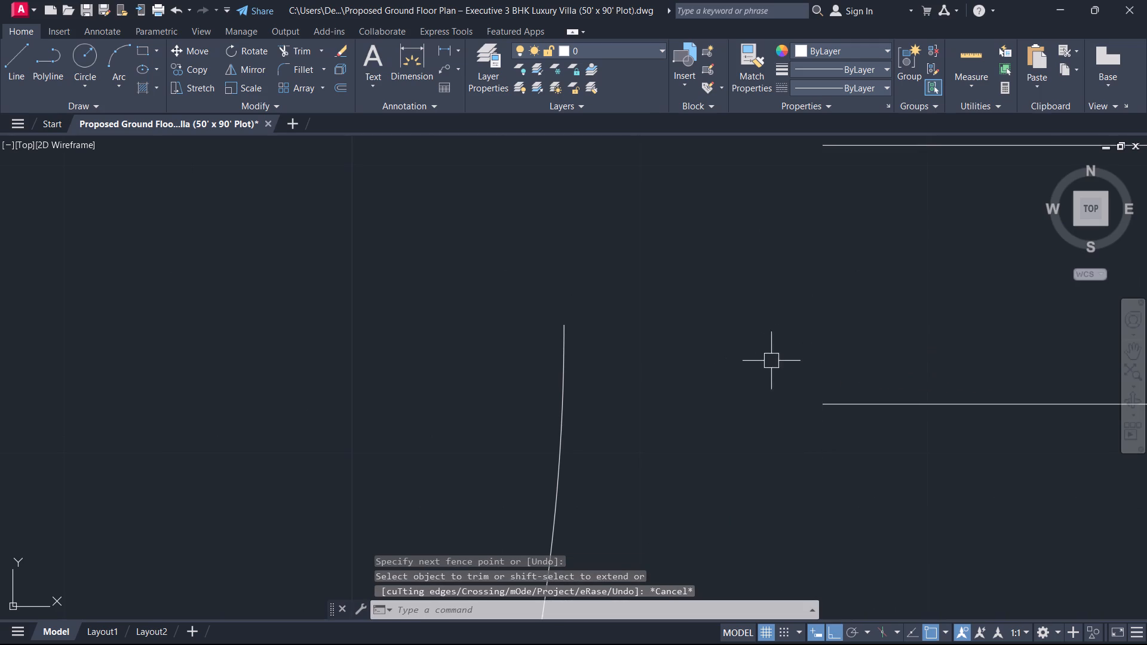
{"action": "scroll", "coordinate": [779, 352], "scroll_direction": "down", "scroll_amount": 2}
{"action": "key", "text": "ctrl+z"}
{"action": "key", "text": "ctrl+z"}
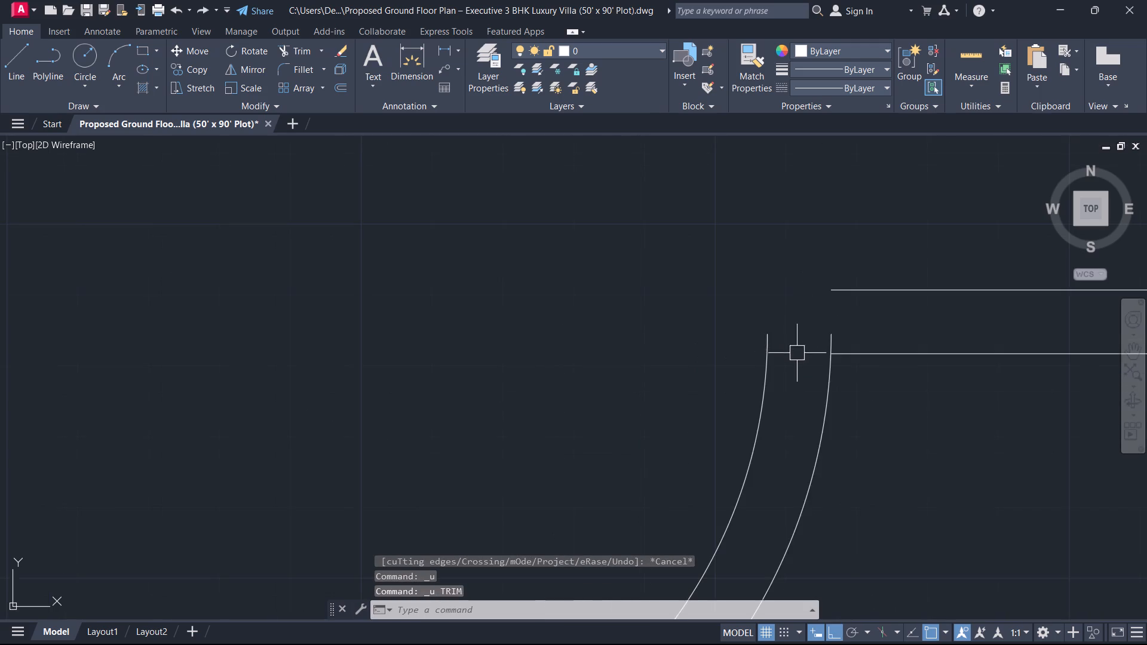
Extend the horizontal wall's lower line to meet the outer arc.
{"action": "scroll", "coordinate": [829, 365], "scroll_direction": "up", "scroll_amount": 4}
{"action": "scroll", "coordinate": [875, 298], "scroll_direction": "up", "scroll_amount": 3}
{"action": "middle_click_drag", "start_coordinate": [873, 297], "coordinate": [875, 336]}
{"action": "key", "text": "w"}
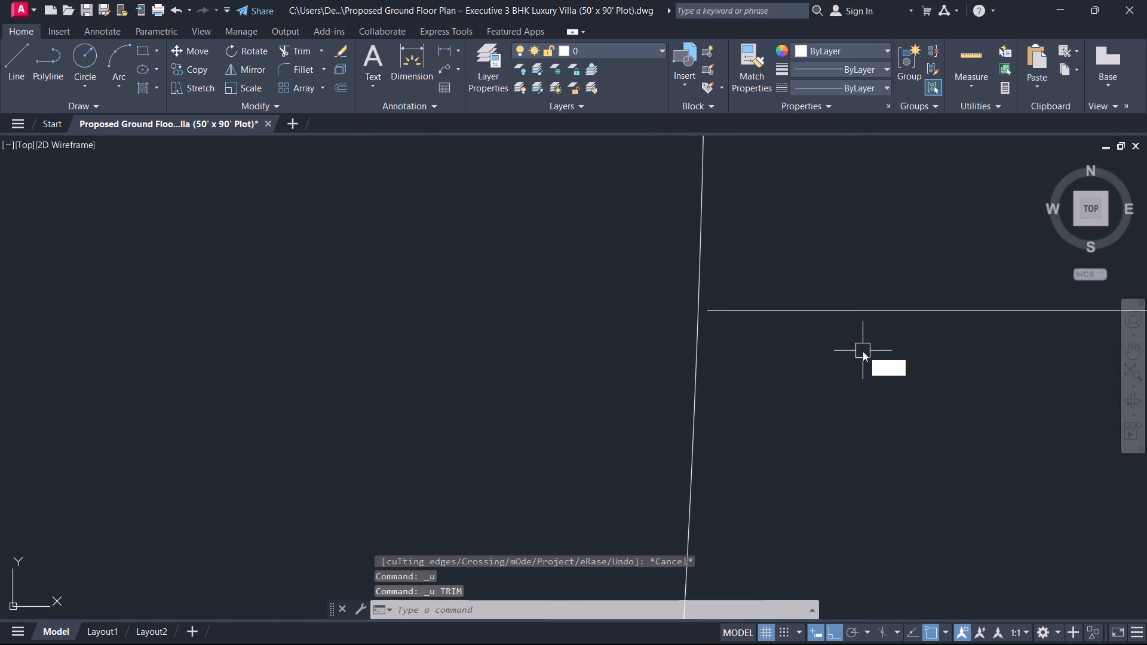
{"action": "key", "text": "Escape"}
{"action": "key", "text": "e"}
{"action": "key", "text": "x"}
{"action": "key", "text": "space"}
{"action": "left_click", "coordinate": [799, 318]}
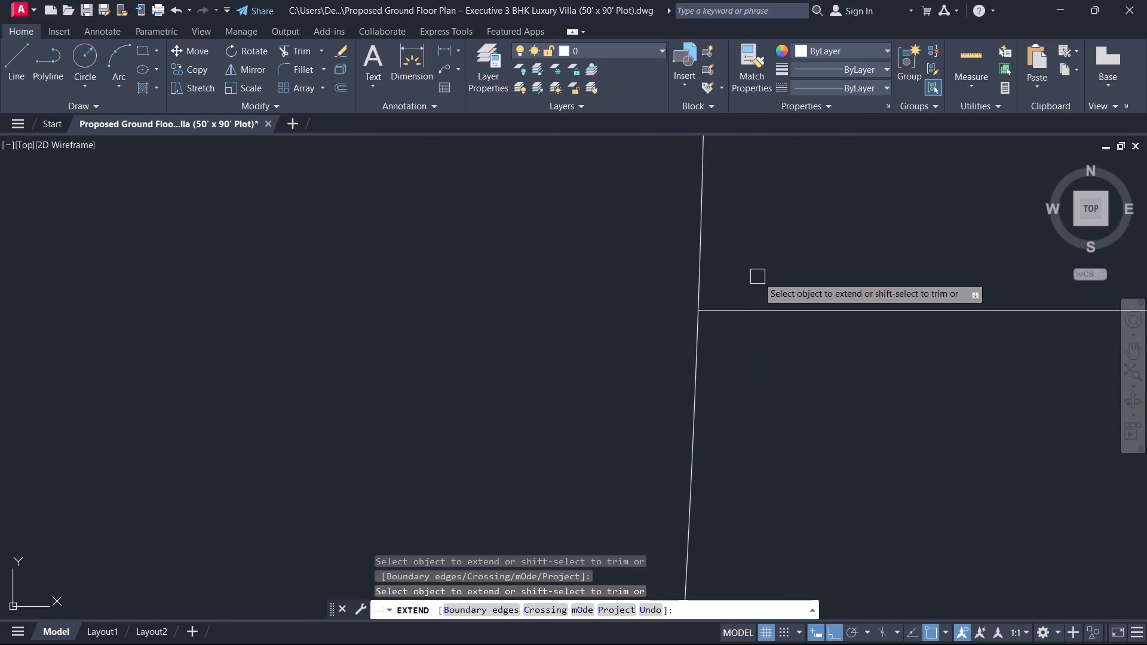
{"action": "key", "text": "Escape"}
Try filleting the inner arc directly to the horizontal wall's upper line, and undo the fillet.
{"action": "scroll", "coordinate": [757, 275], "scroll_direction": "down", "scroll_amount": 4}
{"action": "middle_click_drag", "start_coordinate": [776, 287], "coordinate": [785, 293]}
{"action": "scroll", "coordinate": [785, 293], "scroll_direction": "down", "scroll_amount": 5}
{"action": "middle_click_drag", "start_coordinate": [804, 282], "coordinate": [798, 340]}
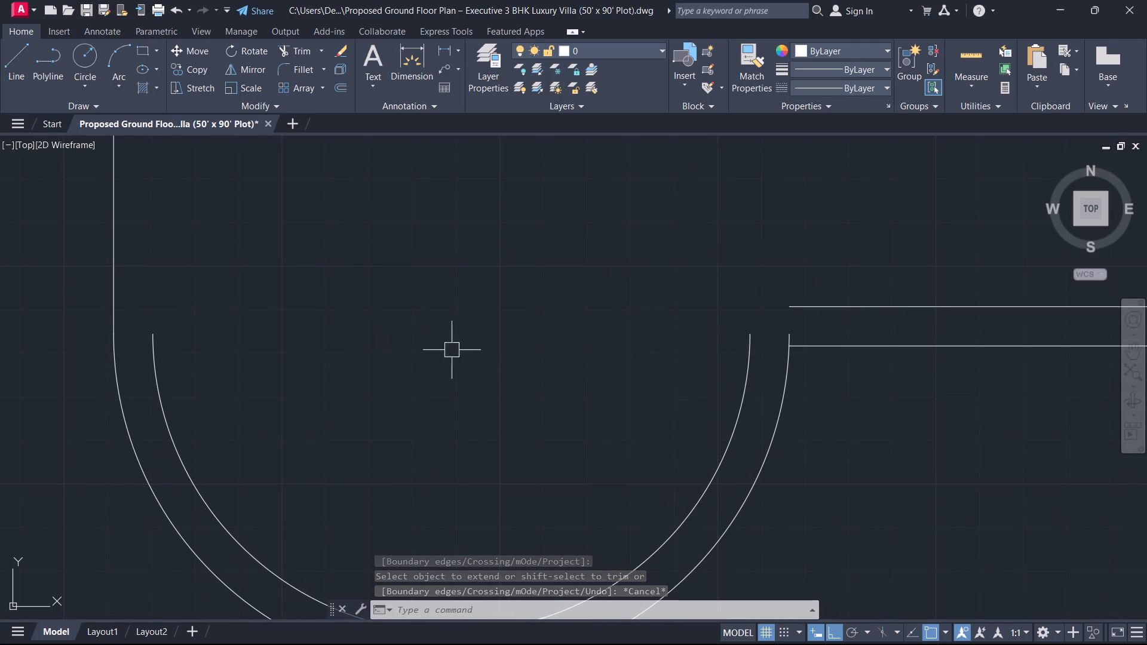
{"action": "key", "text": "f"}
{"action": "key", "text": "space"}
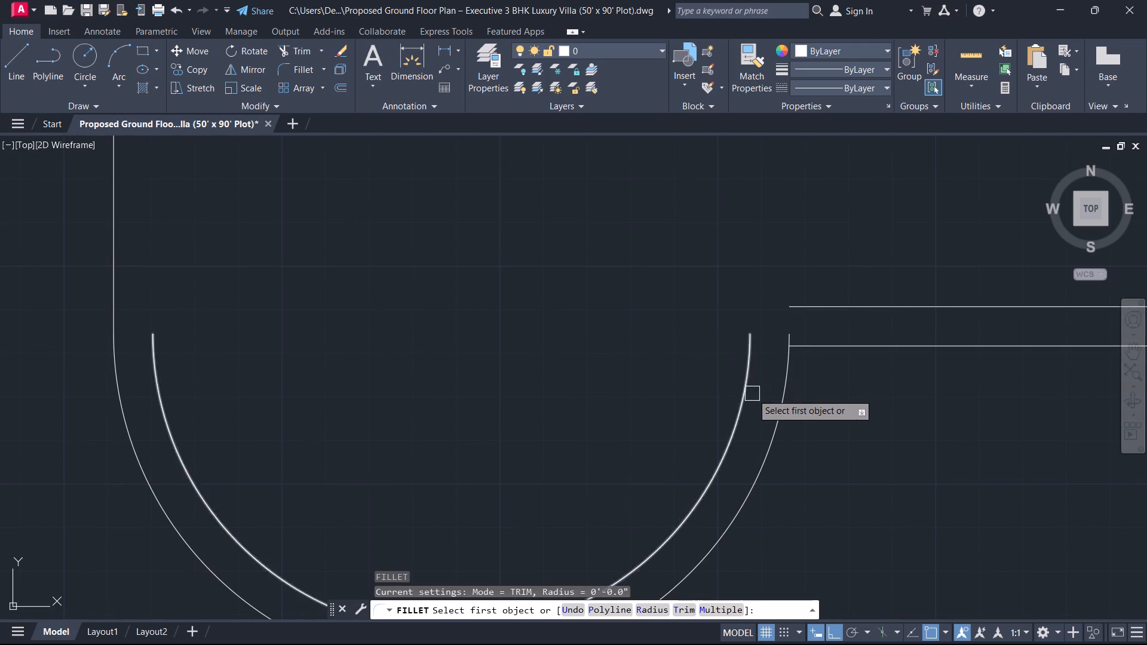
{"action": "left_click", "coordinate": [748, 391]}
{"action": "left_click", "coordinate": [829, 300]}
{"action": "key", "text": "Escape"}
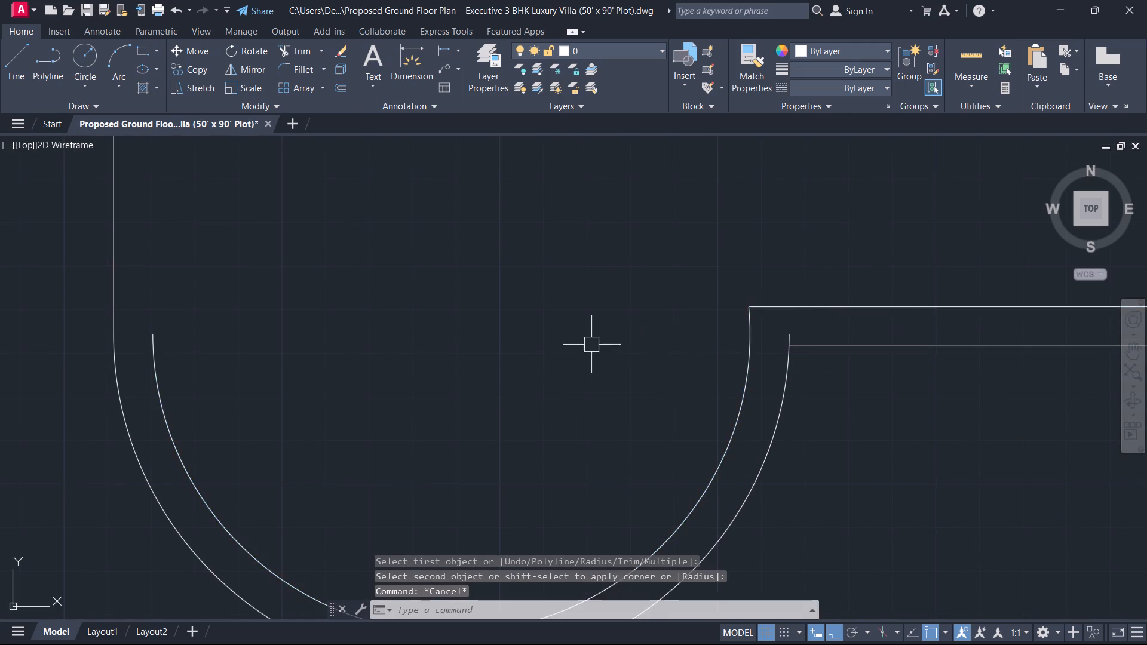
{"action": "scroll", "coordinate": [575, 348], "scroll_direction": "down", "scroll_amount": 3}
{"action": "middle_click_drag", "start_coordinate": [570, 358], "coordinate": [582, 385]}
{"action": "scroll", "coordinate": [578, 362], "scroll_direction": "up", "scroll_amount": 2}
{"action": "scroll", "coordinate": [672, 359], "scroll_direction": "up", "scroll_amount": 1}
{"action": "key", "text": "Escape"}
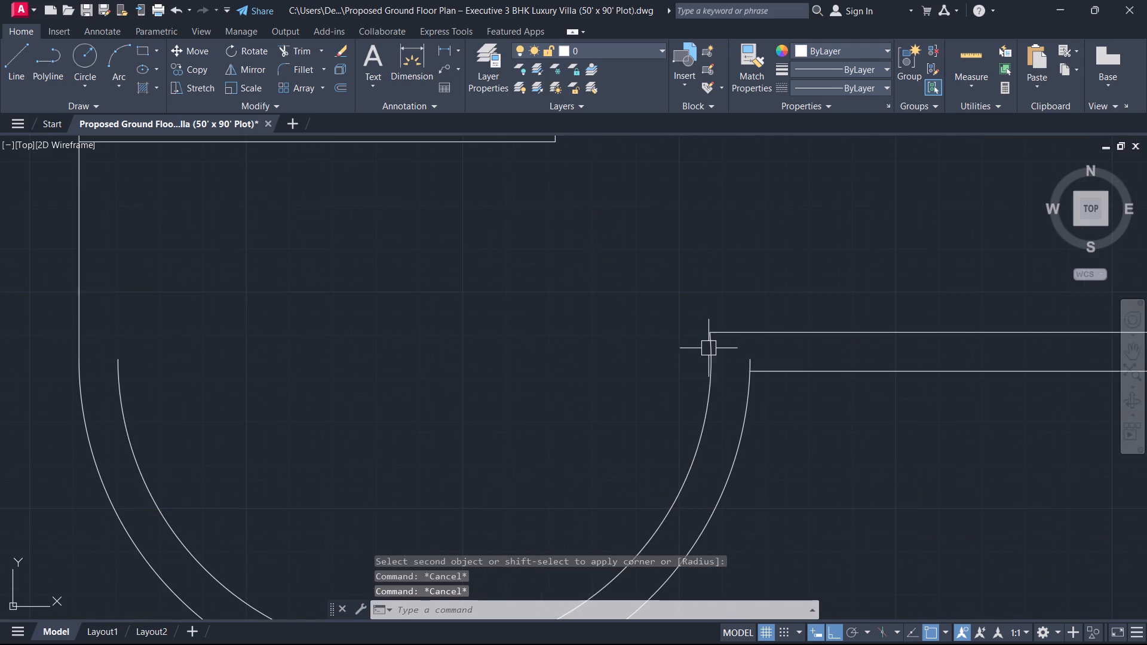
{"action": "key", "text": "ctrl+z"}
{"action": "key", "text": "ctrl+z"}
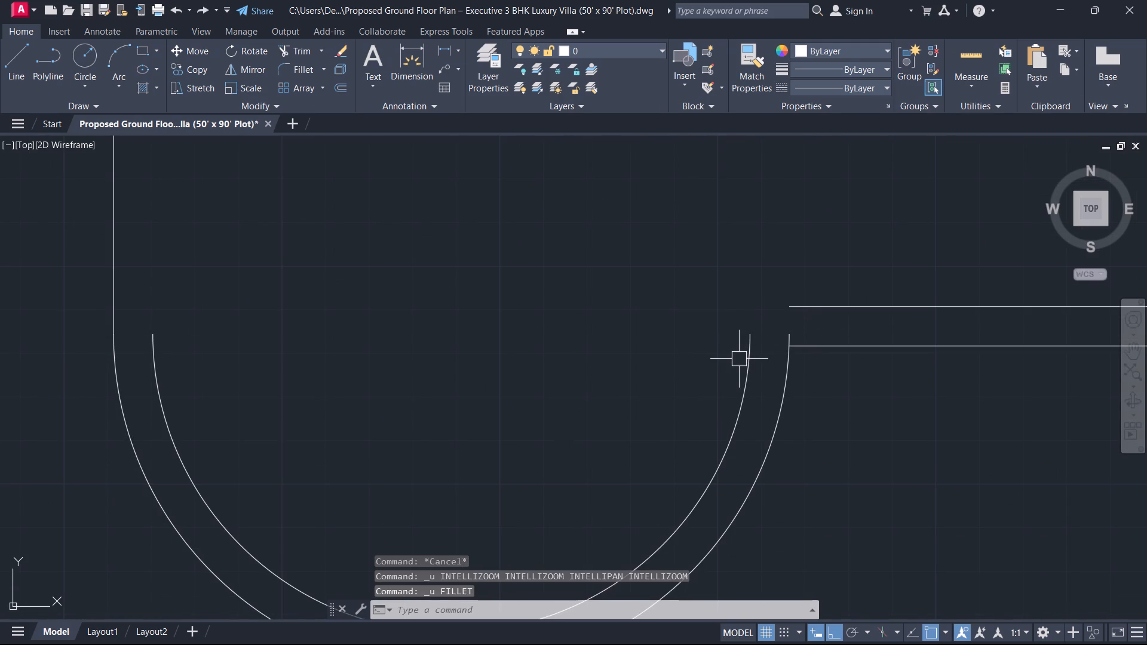
Draw a short vertical line from the inner arc's right end upward past the horizontal wall's upper line.
{"action": "type", "text": "l"}
{"action": "key", "text": "space"}
{"action": "left_click", "coordinate": [749, 340]}
{"action": "left_click", "coordinate": [744, 293]}
{"action": "key", "text": "Escape"}
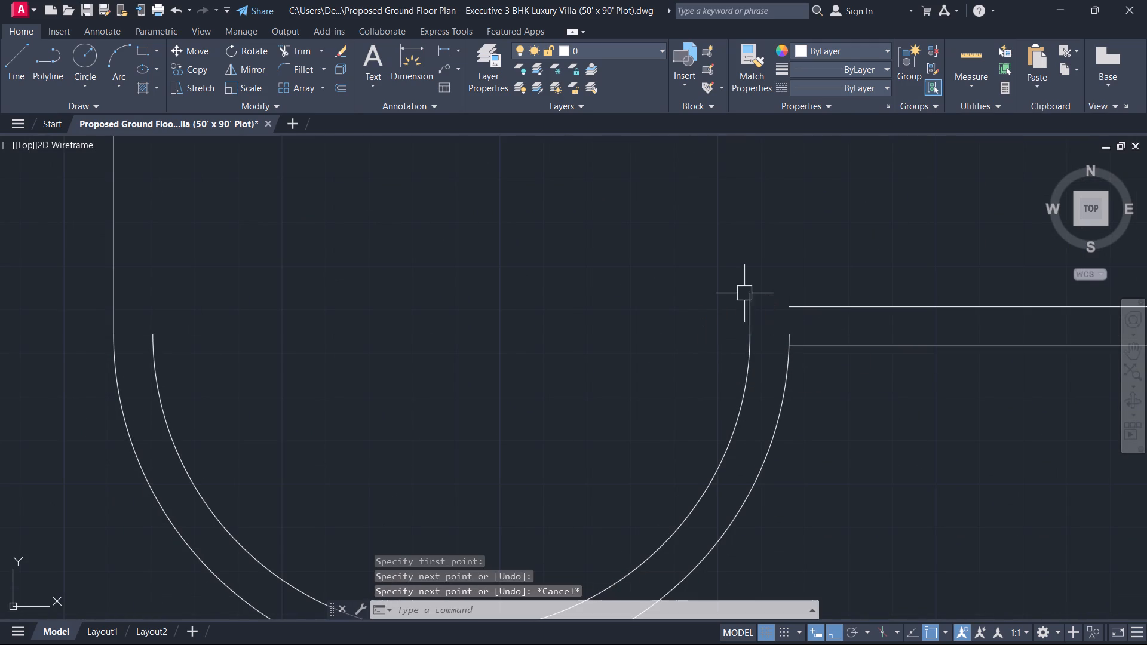
Extend the horizontal wall's upper line to the short vertical line.
{"action": "key", "text": "e"}
{"action": "key", "text": "x"}
{"action": "key", "text": "space"}
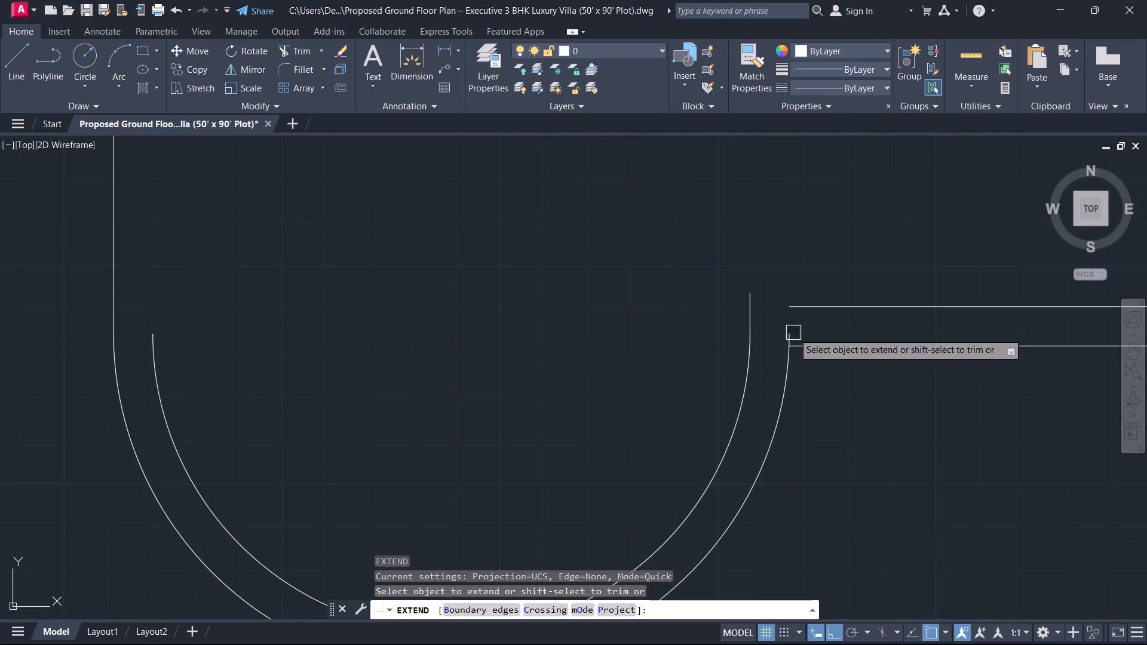
{"action": "left_click", "coordinate": [818, 301]}
{"action": "key", "text": "Escape"}
Trim the short vertical line above the wall's upper line and the outer arc's tip above the lower line.
{"action": "type", "text": "tr"}
{"action": "key", "text": "space"}
{"action": "scroll", "coordinate": [784, 322], "scroll_direction": "up", "scroll_amount": 2}
{"action": "left_click_drag", "start_coordinate": [749, 264], "coordinate": [737, 265]}
{"action": "left_click", "coordinate": [592, 282]}
{"action": "left_click", "coordinate": [820, 357]}
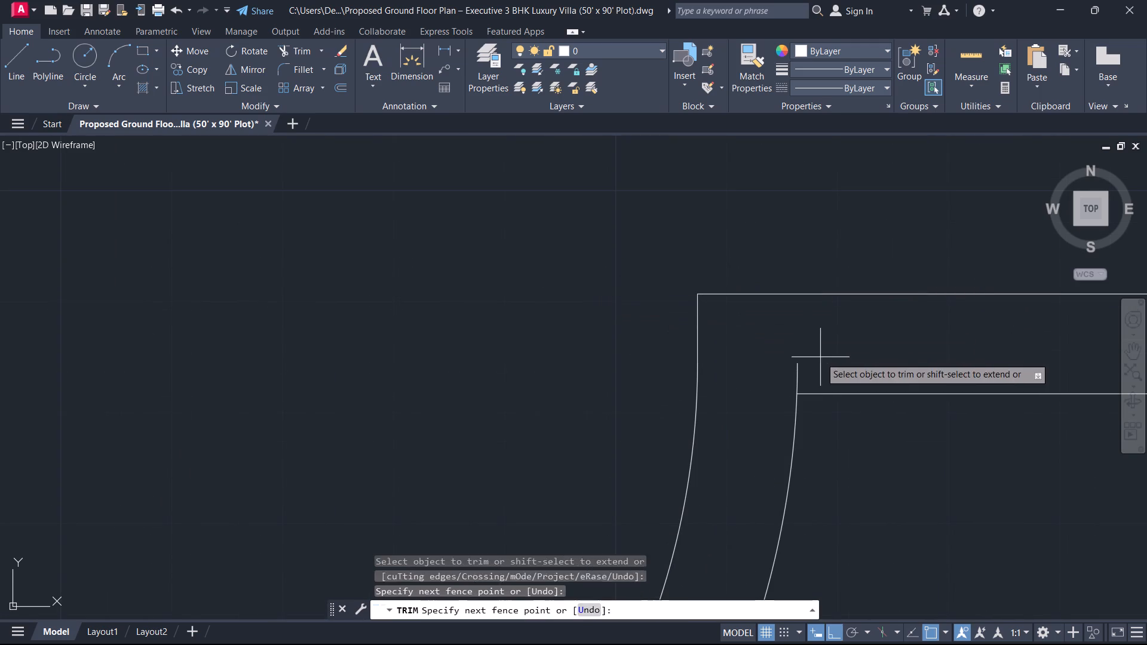
{"action": "left_click", "coordinate": [753, 392]}
{"action": "key", "text": "Escape"}
Fillet the small room's inner left wall line to the left end of the inner arc.
{"action": "scroll", "coordinate": [728, 388], "scroll_direction": "down", "scroll_amount": 1}
{"action": "scroll", "coordinate": [522, 392], "scroll_direction": "down", "scroll_amount": 2}
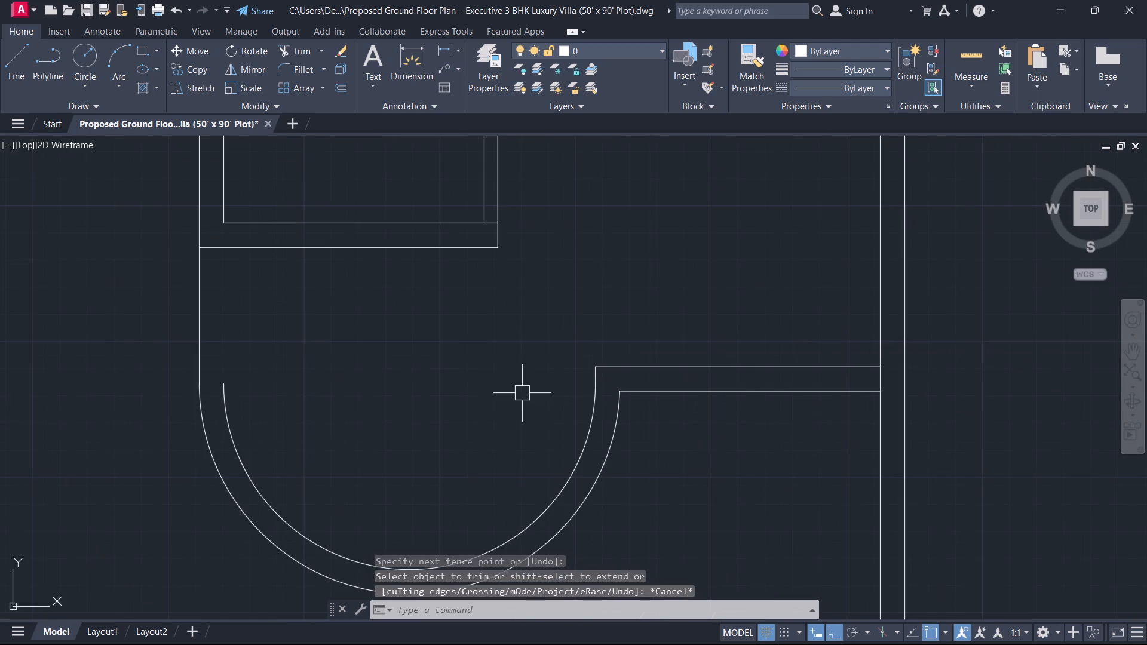
{"action": "scroll", "coordinate": [547, 447], "scroll_direction": "down", "scroll_amount": 2}
{"action": "scroll", "coordinate": [389, 434], "scroll_direction": "up", "scroll_amount": 1}
{"action": "scroll", "coordinate": [429, 390], "scroll_direction": "up", "scroll_amount": 1}
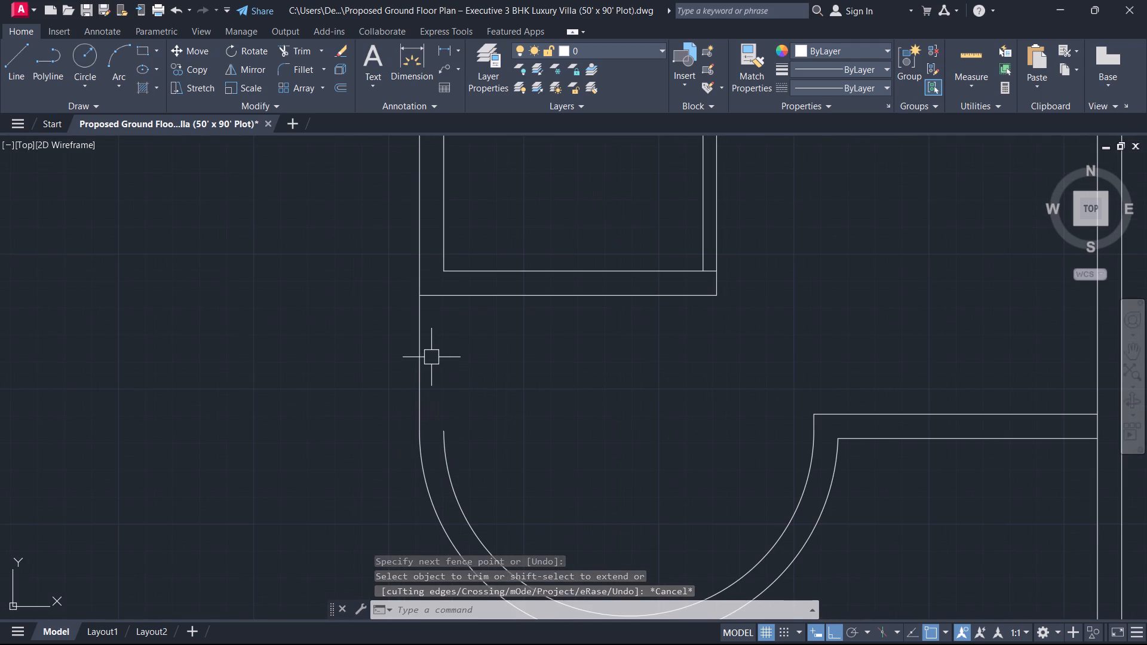
{"action": "key", "text": "f"}
{"action": "key", "text": "space"}
{"action": "left_click", "coordinate": [447, 253]}
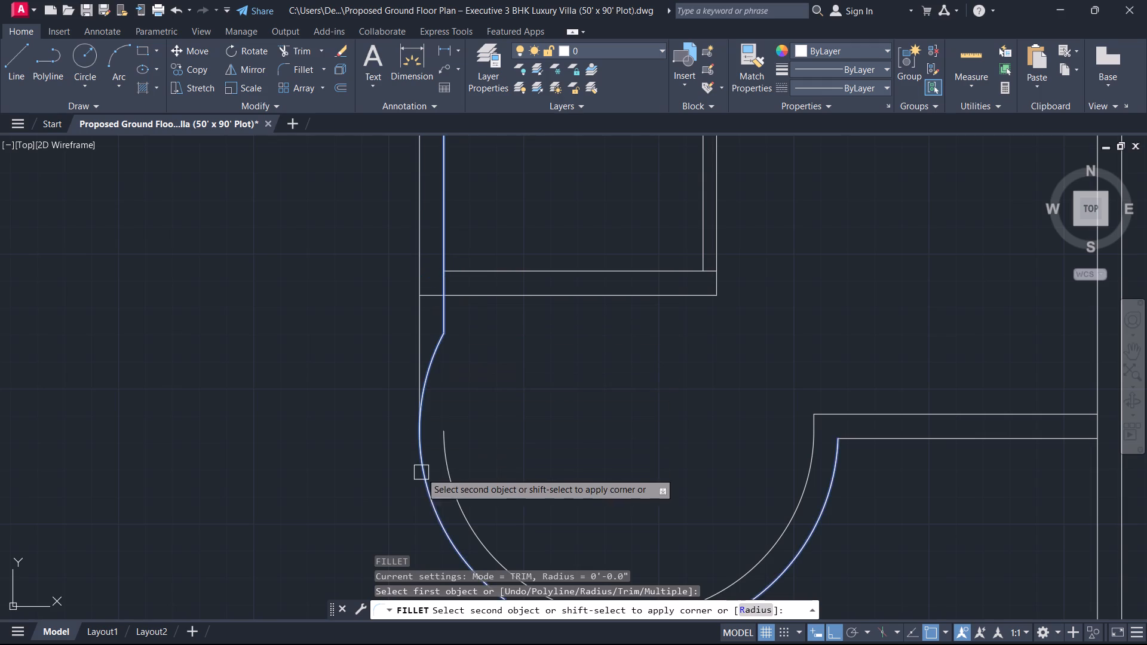
{"action": "left_click", "coordinate": [452, 464]}
{"action": "key", "text": "Escape"}
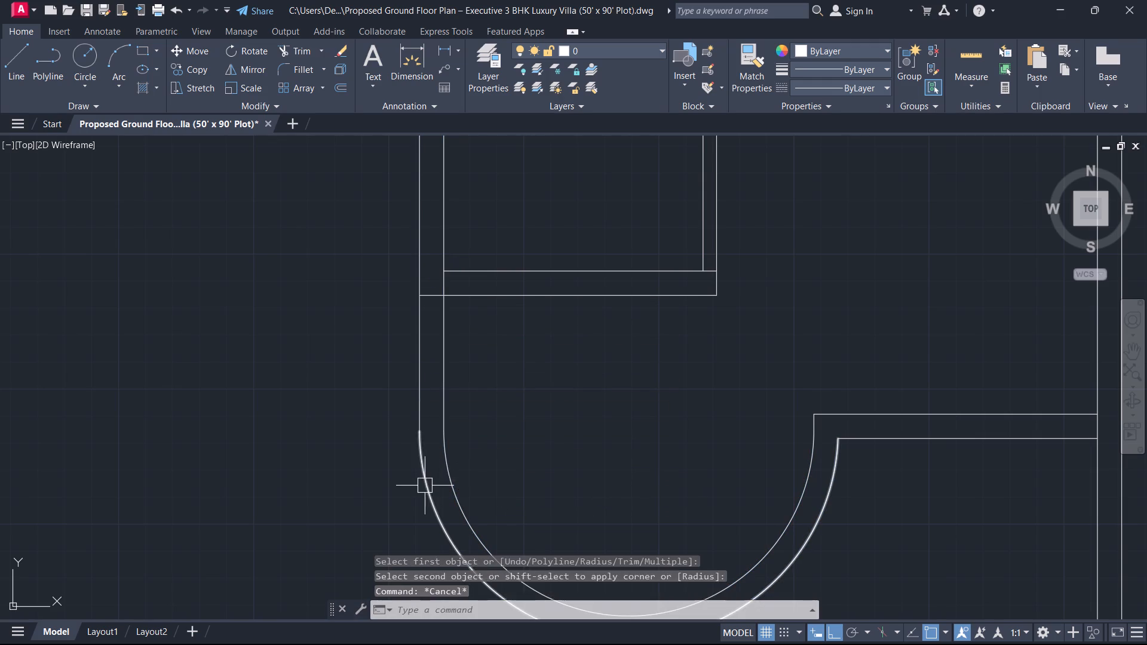
Fillet the outer arc to the outer left wall line.
{"action": "key", "text": "space"}
{"action": "left_click", "coordinate": [422, 472]}
{"action": "left_click", "coordinate": [418, 410]}
{"action": "key", "text": "Escape"}
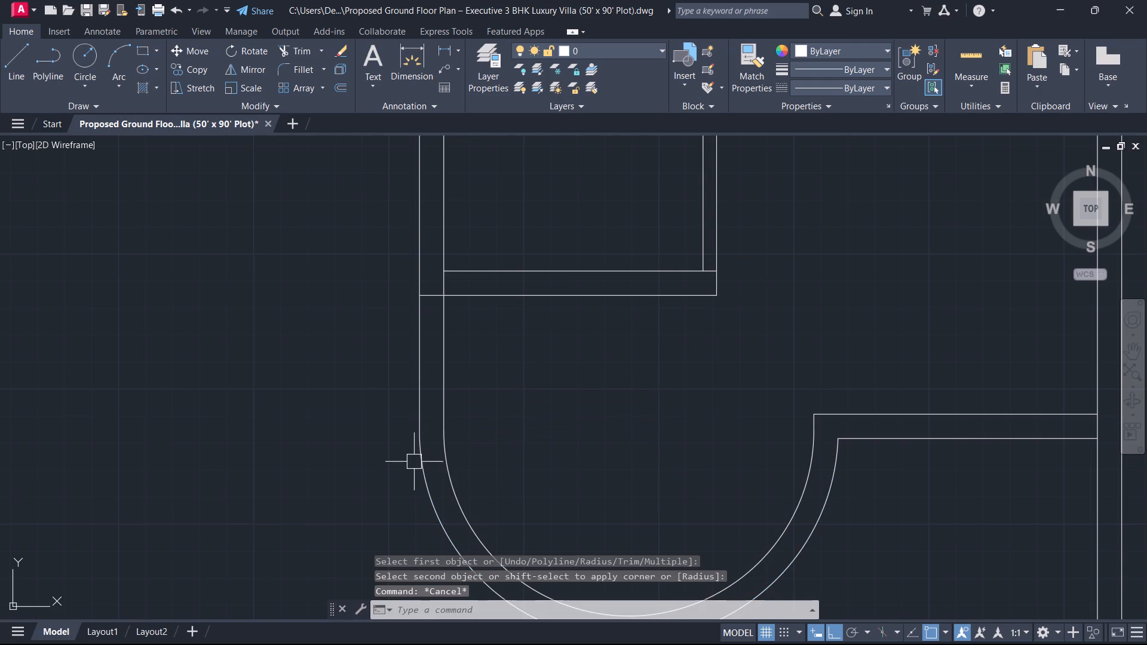
{"action": "left_click", "coordinate": [418, 456]}
{"action": "left_click", "coordinate": [413, 413]}
{"action": "key", "text": "Escape"}
Trim the overlapping line segments where the small room's lower wall meets the left wall.
{"action": "scroll", "coordinate": [398, 460], "scroll_direction": "down", "scroll_amount": 1}
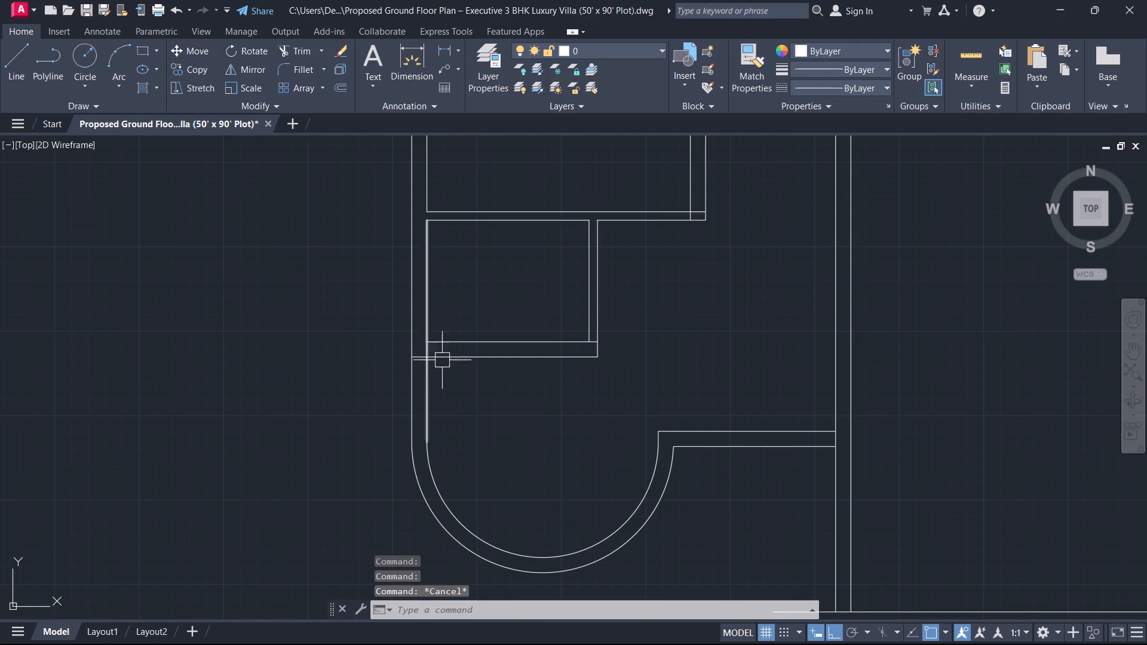
{"action": "scroll", "coordinate": [431, 348], "scroll_direction": "up", "scroll_amount": 2}
{"action": "type", "text": "tr"}
{"action": "key", "text": "space"}
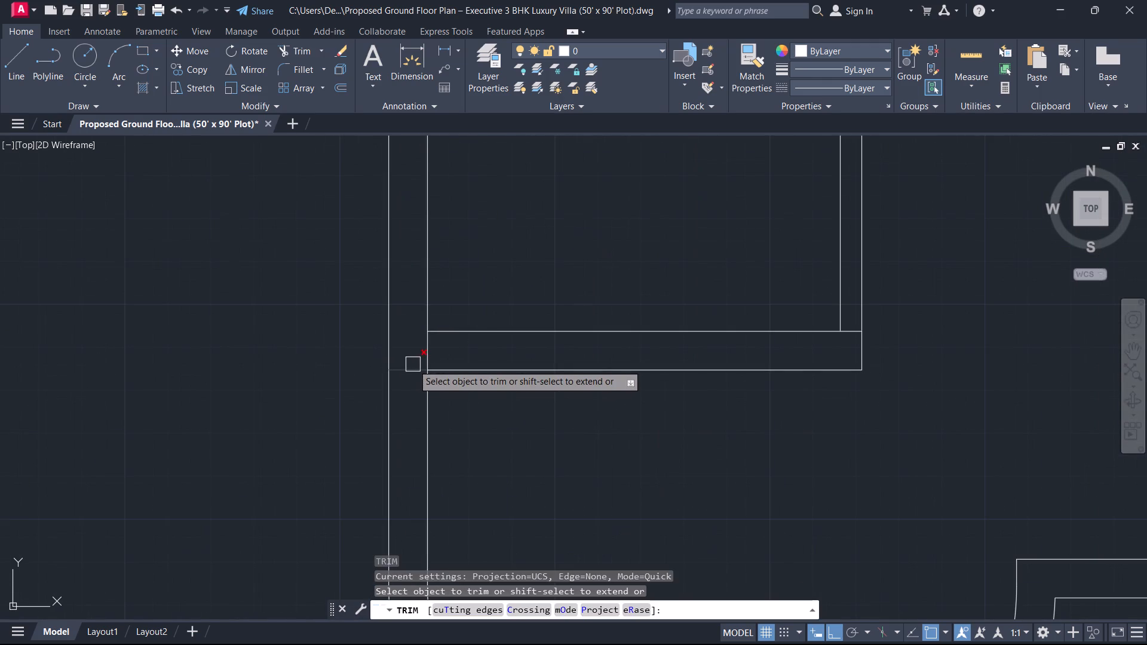
{"action": "left_click", "coordinate": [413, 364]}
{"action": "left_click", "coordinate": [427, 346]}
{"action": "key", "text": "Escape"}
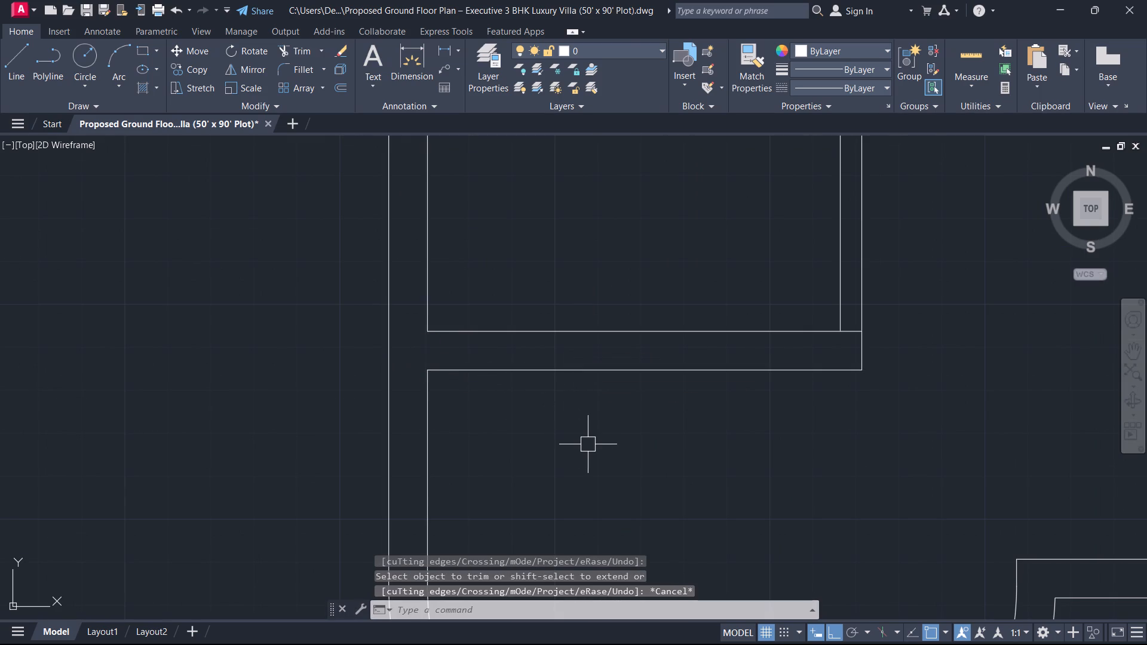
Offset the inner arc of the curved wall 3' inward.
{"action": "type", "text": "o 3'"}
{"action": "key", "text": "Return"}
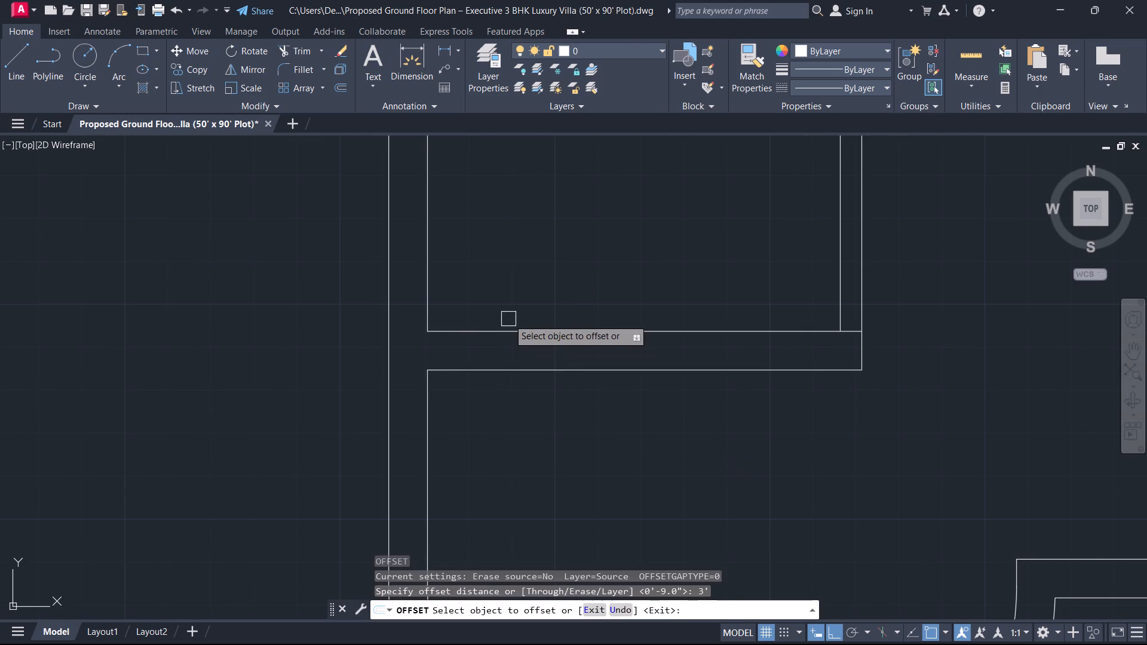
{"action": "scroll", "coordinate": [630, 499], "scroll_direction": "down", "scroll_amount": 3}
{"action": "middle_click_drag", "start_coordinate": [608, 391], "coordinate": [573, 107]}
{"action": "scroll", "coordinate": [606, 259], "scroll_direction": "up", "scroll_amount": 1}
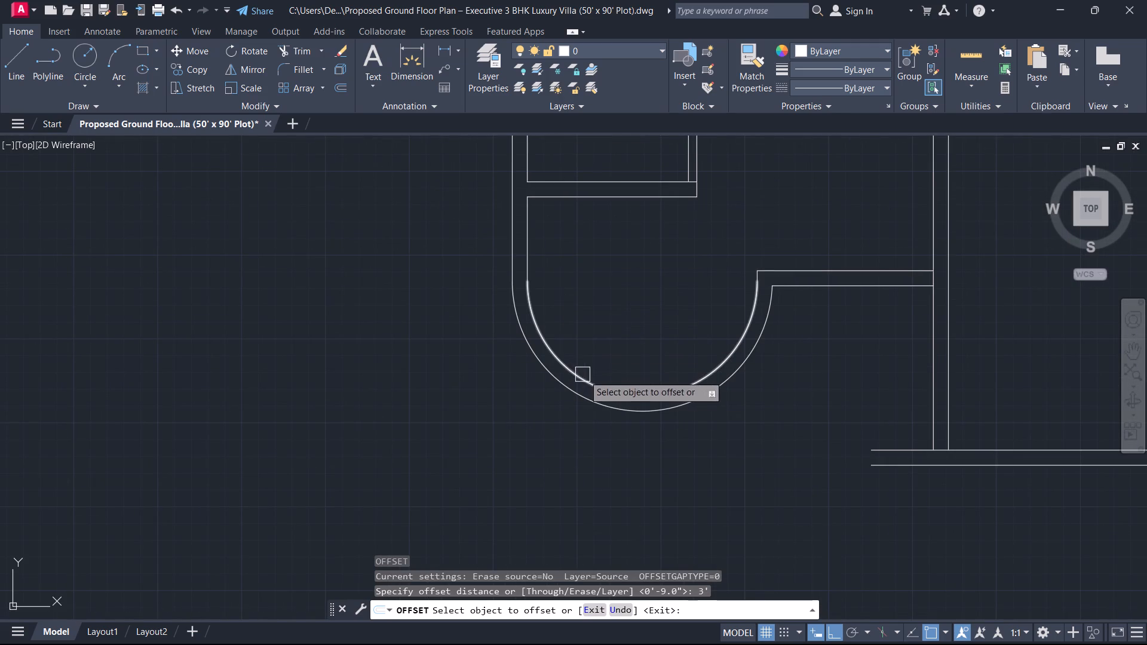
{"action": "left_click", "coordinate": [585, 376]}
{"action": "left_click", "coordinate": [594, 322]}
{"action": "key", "text": "Escape"}
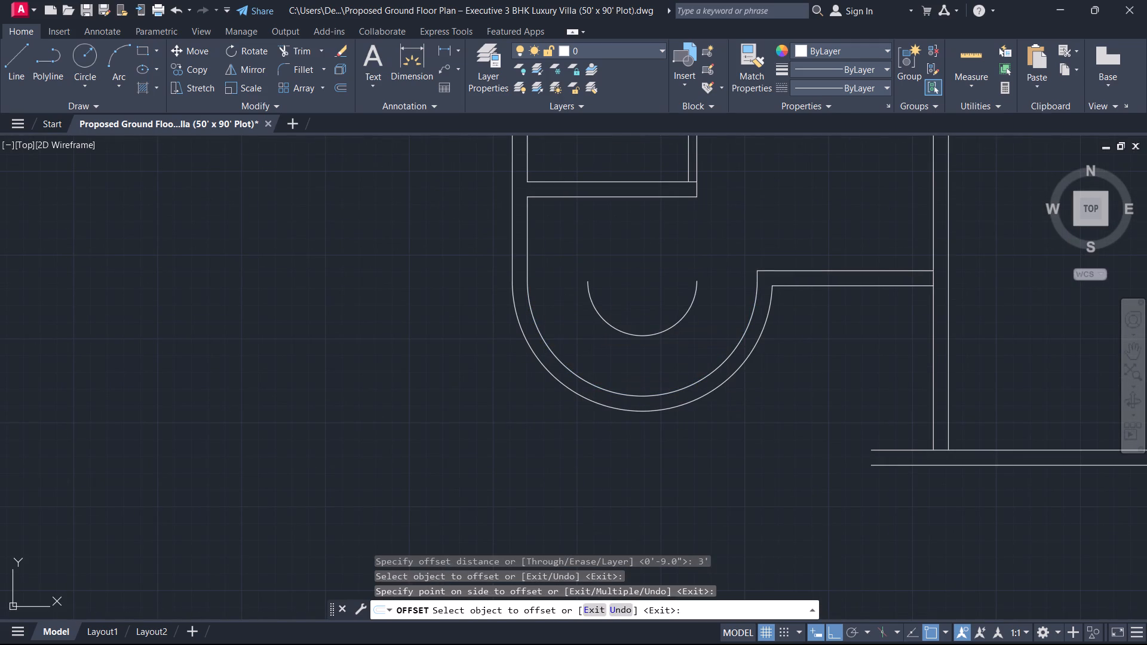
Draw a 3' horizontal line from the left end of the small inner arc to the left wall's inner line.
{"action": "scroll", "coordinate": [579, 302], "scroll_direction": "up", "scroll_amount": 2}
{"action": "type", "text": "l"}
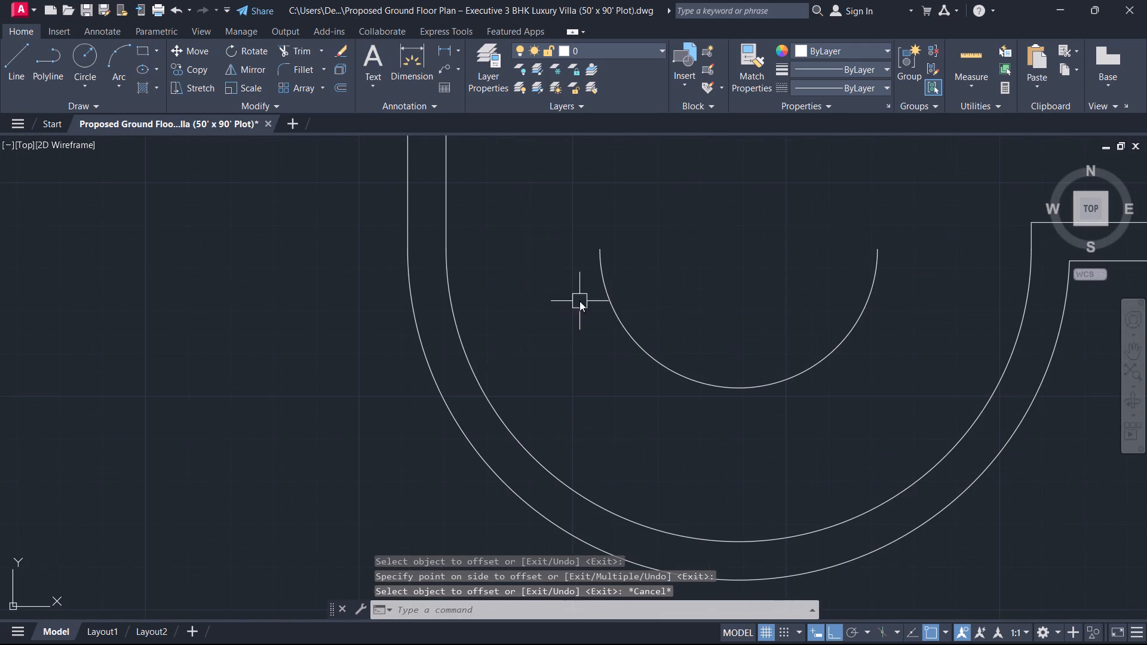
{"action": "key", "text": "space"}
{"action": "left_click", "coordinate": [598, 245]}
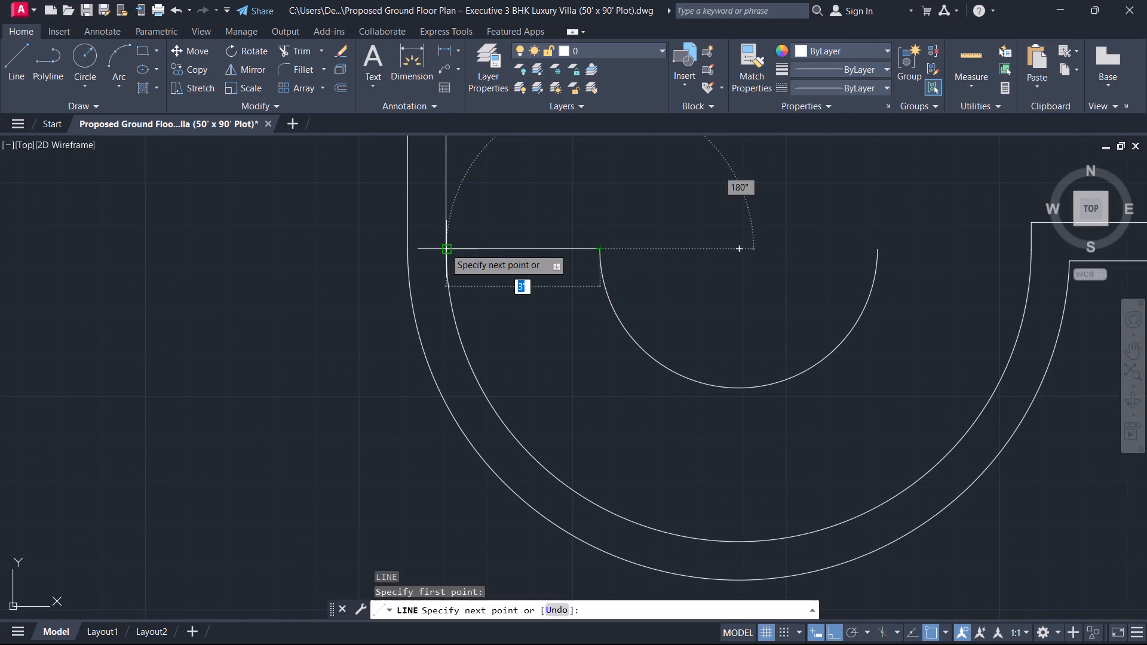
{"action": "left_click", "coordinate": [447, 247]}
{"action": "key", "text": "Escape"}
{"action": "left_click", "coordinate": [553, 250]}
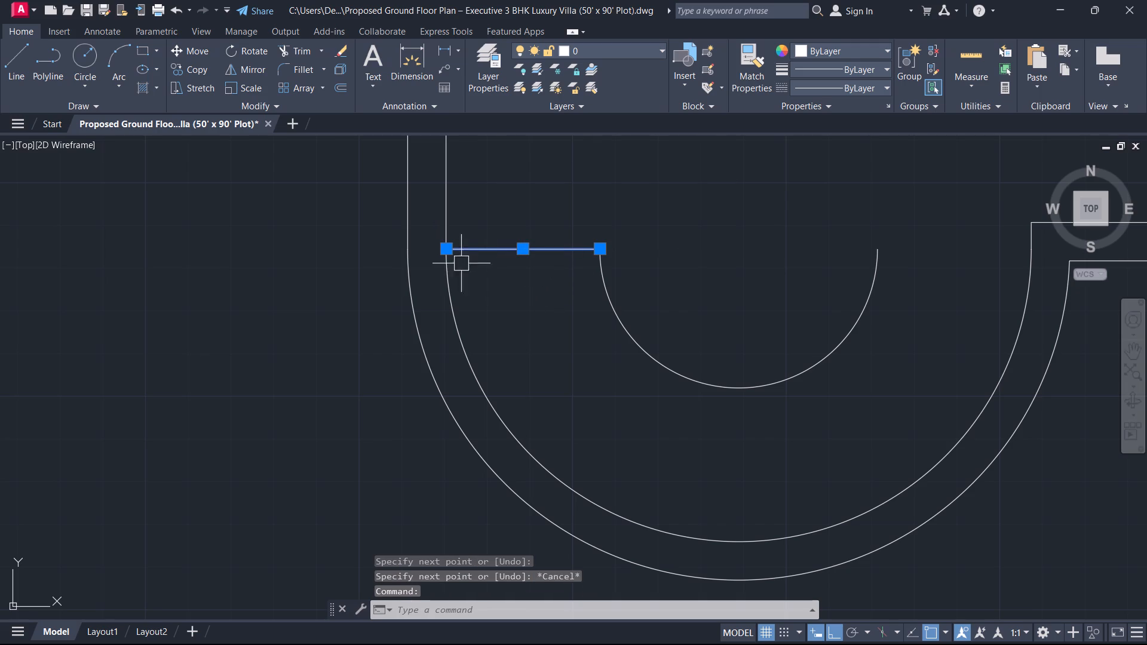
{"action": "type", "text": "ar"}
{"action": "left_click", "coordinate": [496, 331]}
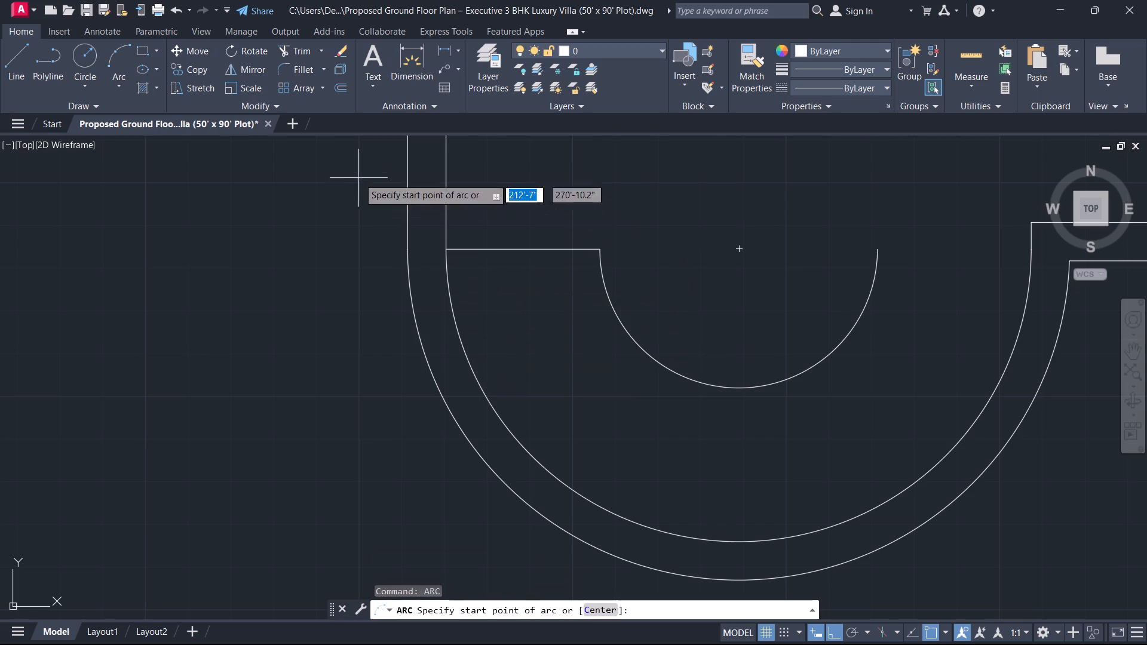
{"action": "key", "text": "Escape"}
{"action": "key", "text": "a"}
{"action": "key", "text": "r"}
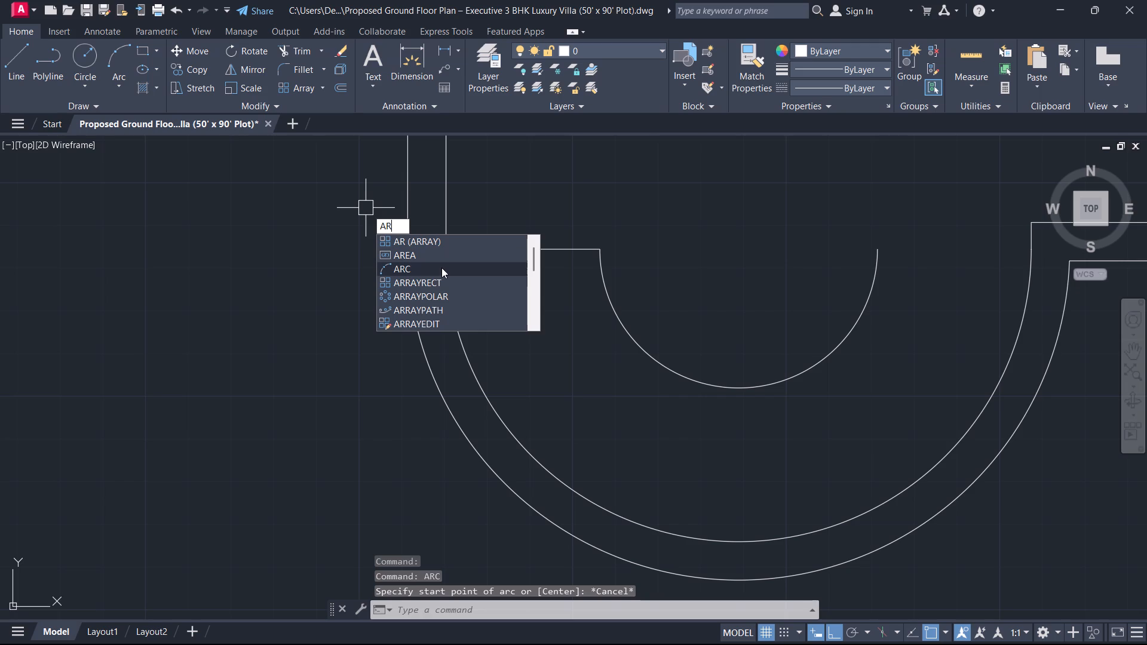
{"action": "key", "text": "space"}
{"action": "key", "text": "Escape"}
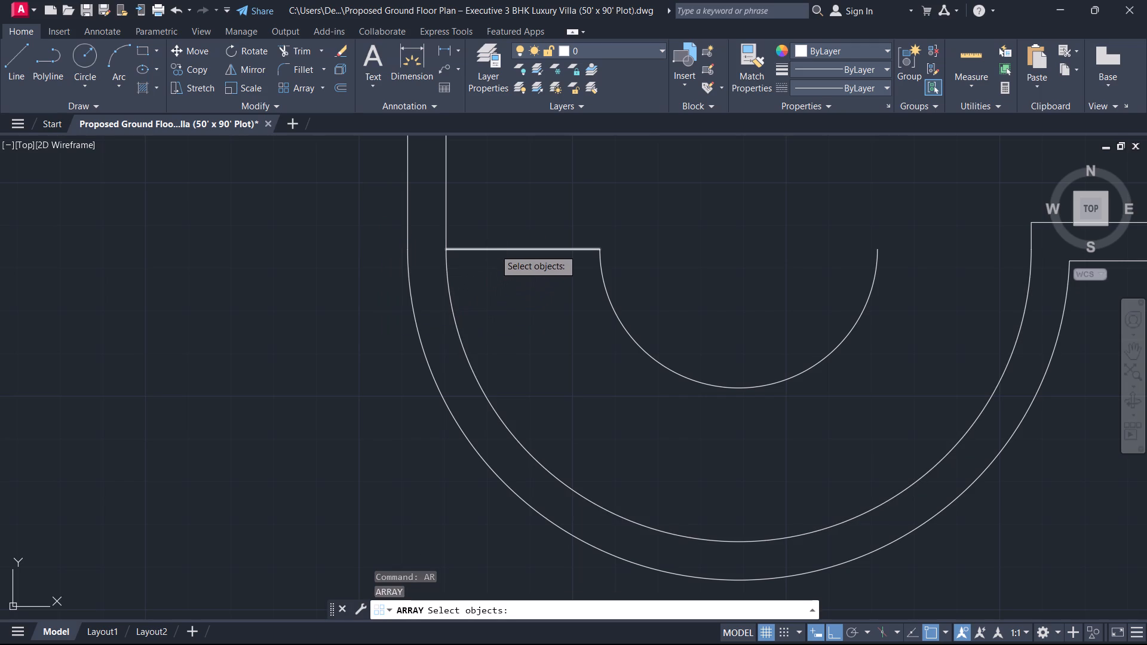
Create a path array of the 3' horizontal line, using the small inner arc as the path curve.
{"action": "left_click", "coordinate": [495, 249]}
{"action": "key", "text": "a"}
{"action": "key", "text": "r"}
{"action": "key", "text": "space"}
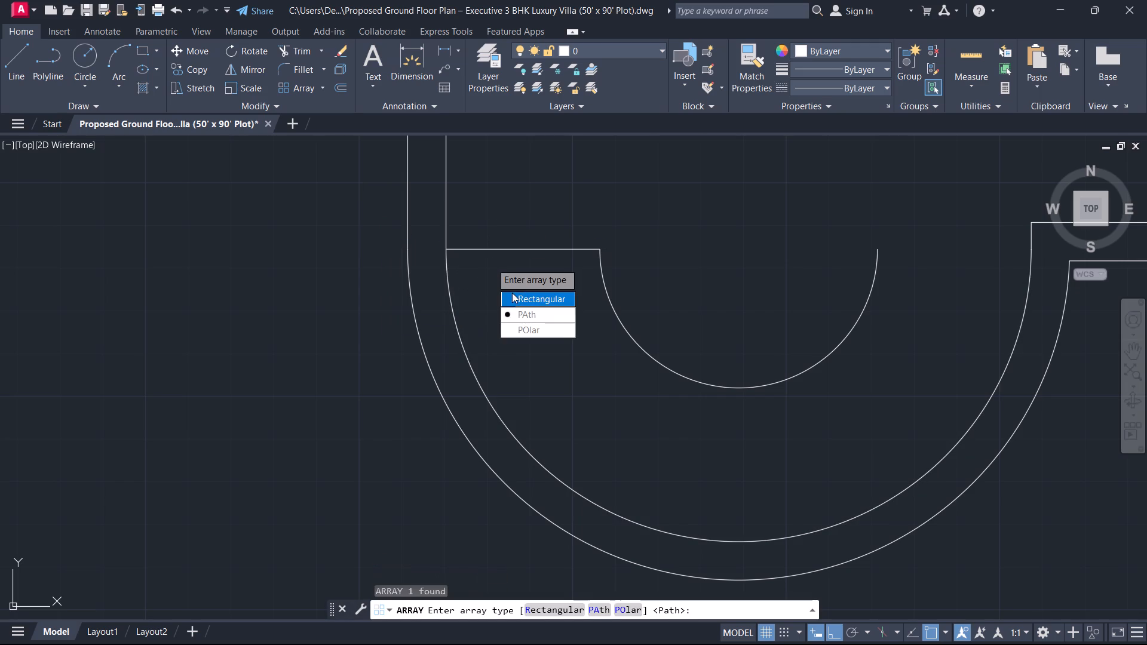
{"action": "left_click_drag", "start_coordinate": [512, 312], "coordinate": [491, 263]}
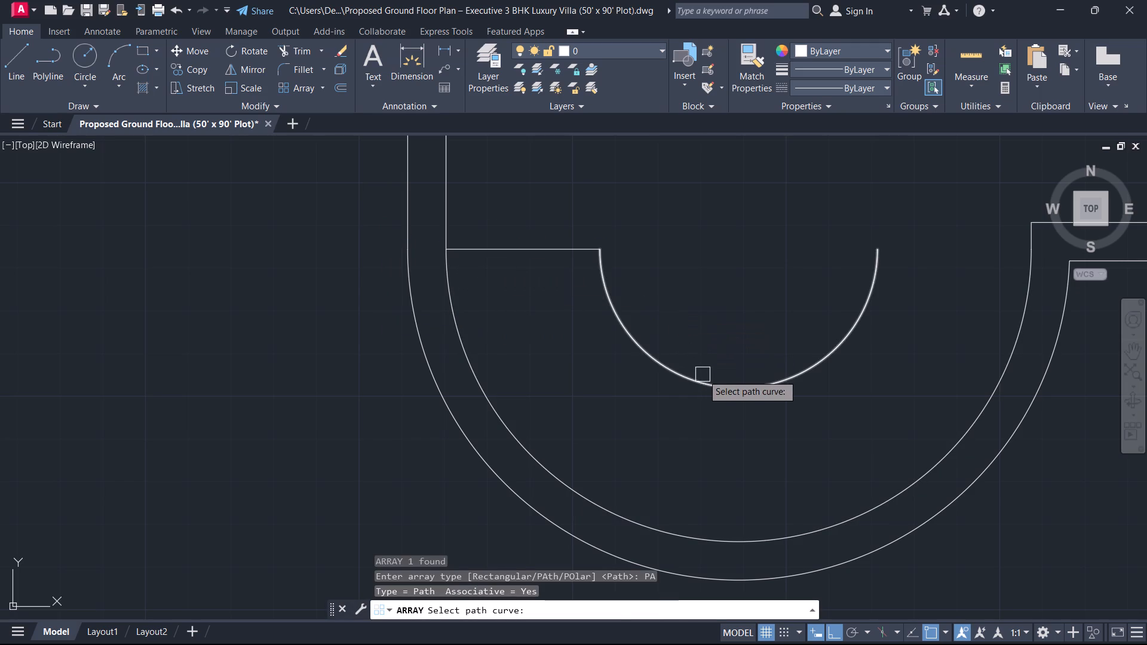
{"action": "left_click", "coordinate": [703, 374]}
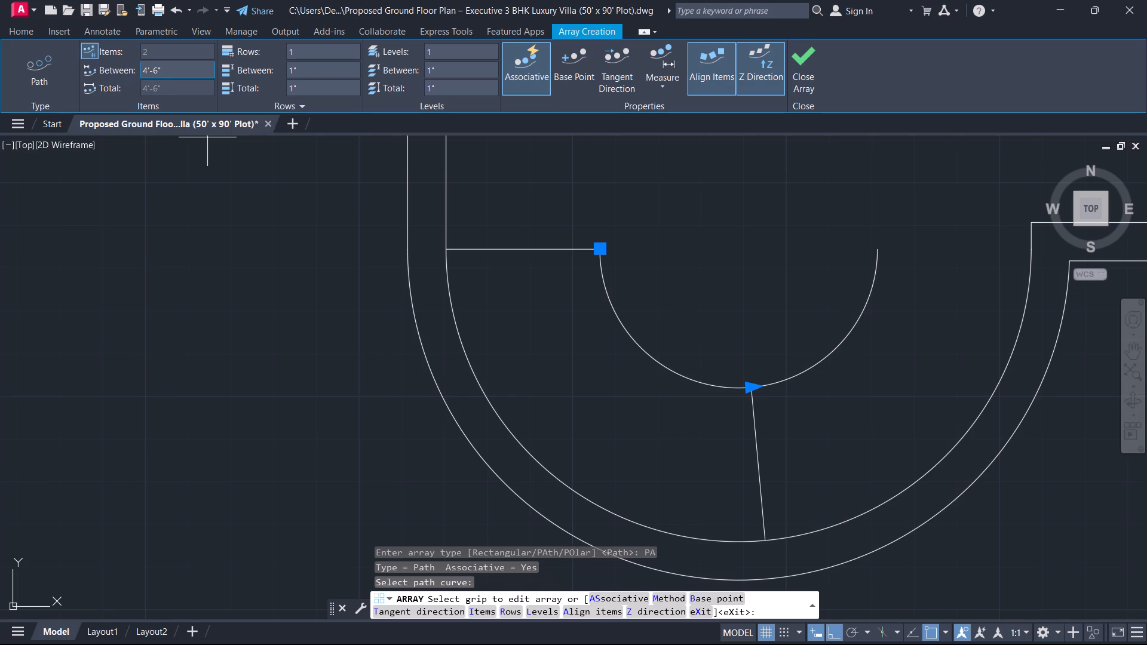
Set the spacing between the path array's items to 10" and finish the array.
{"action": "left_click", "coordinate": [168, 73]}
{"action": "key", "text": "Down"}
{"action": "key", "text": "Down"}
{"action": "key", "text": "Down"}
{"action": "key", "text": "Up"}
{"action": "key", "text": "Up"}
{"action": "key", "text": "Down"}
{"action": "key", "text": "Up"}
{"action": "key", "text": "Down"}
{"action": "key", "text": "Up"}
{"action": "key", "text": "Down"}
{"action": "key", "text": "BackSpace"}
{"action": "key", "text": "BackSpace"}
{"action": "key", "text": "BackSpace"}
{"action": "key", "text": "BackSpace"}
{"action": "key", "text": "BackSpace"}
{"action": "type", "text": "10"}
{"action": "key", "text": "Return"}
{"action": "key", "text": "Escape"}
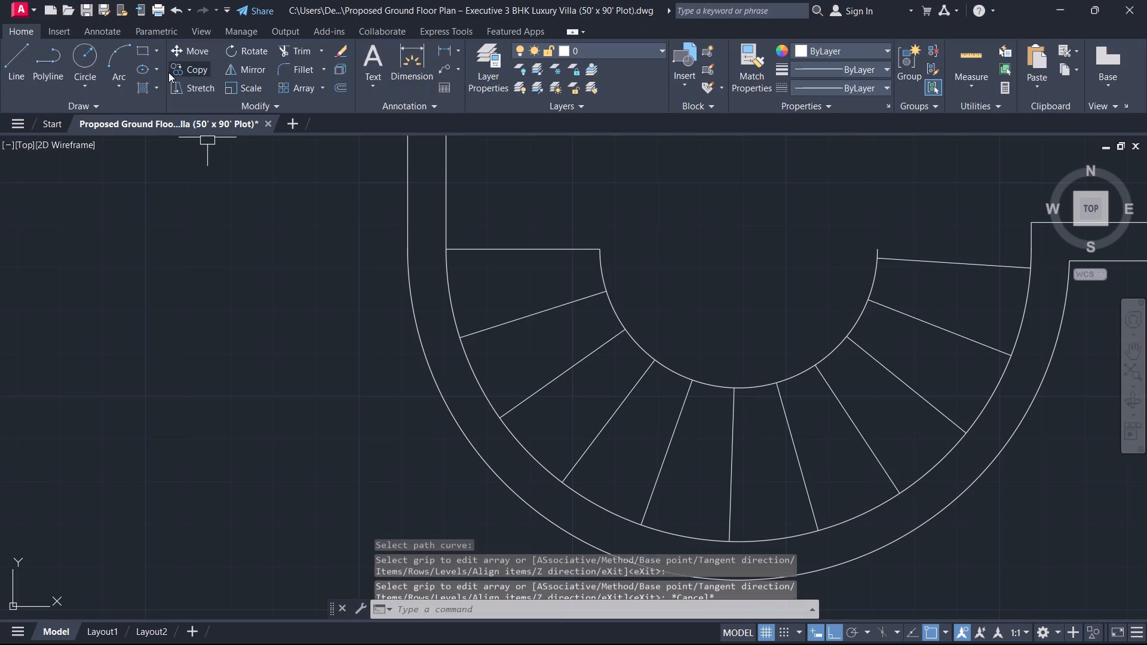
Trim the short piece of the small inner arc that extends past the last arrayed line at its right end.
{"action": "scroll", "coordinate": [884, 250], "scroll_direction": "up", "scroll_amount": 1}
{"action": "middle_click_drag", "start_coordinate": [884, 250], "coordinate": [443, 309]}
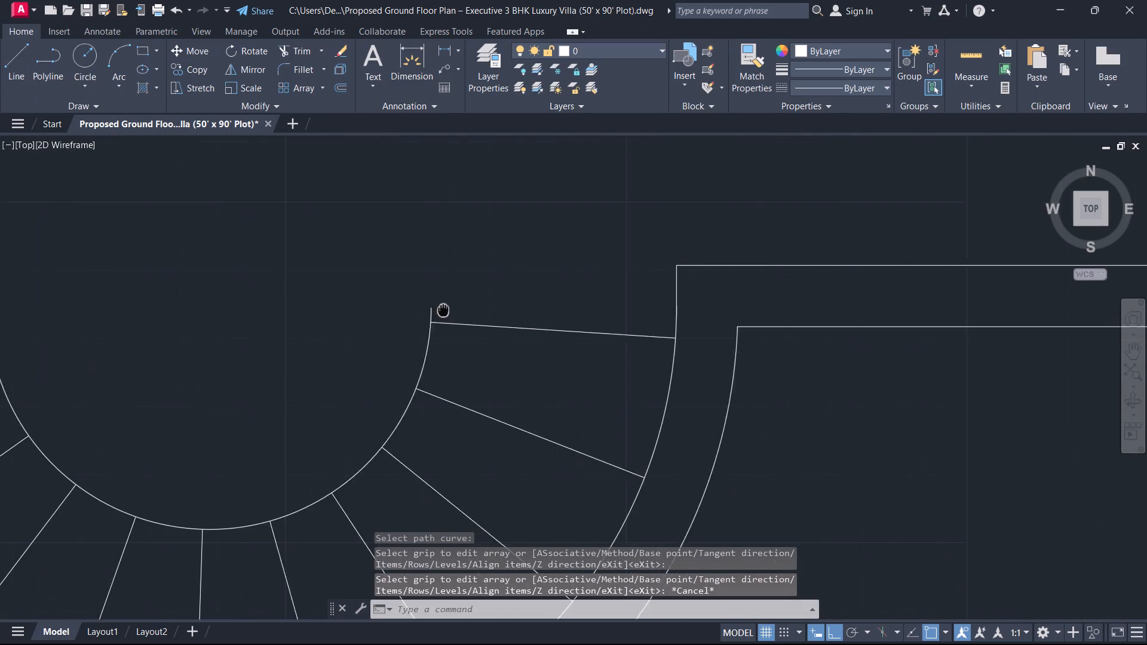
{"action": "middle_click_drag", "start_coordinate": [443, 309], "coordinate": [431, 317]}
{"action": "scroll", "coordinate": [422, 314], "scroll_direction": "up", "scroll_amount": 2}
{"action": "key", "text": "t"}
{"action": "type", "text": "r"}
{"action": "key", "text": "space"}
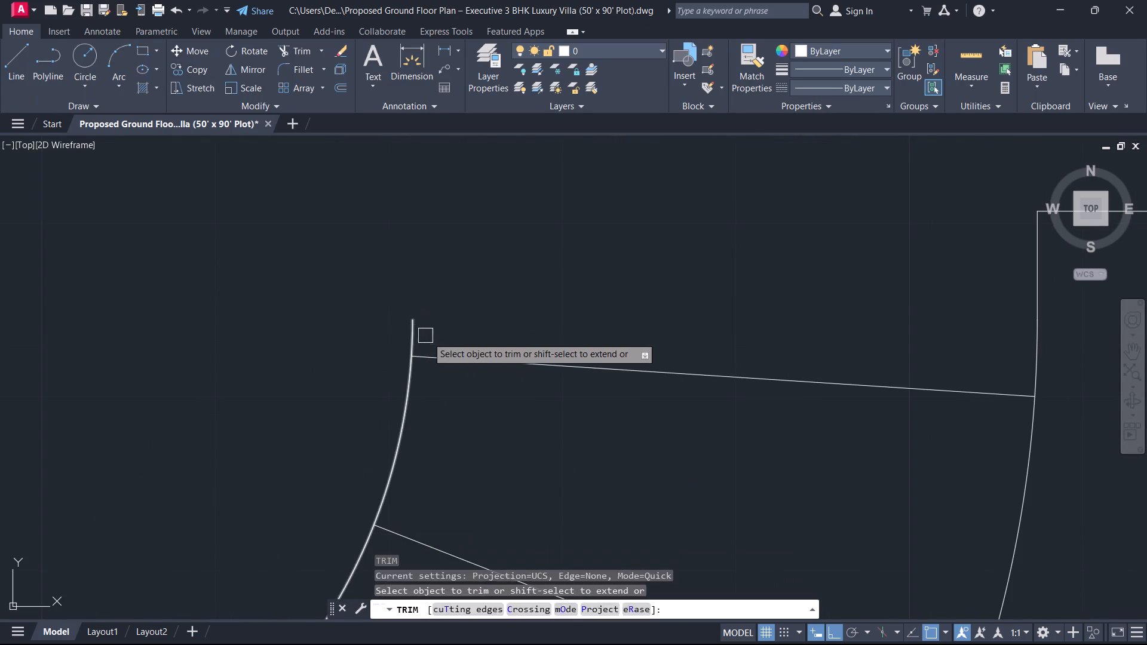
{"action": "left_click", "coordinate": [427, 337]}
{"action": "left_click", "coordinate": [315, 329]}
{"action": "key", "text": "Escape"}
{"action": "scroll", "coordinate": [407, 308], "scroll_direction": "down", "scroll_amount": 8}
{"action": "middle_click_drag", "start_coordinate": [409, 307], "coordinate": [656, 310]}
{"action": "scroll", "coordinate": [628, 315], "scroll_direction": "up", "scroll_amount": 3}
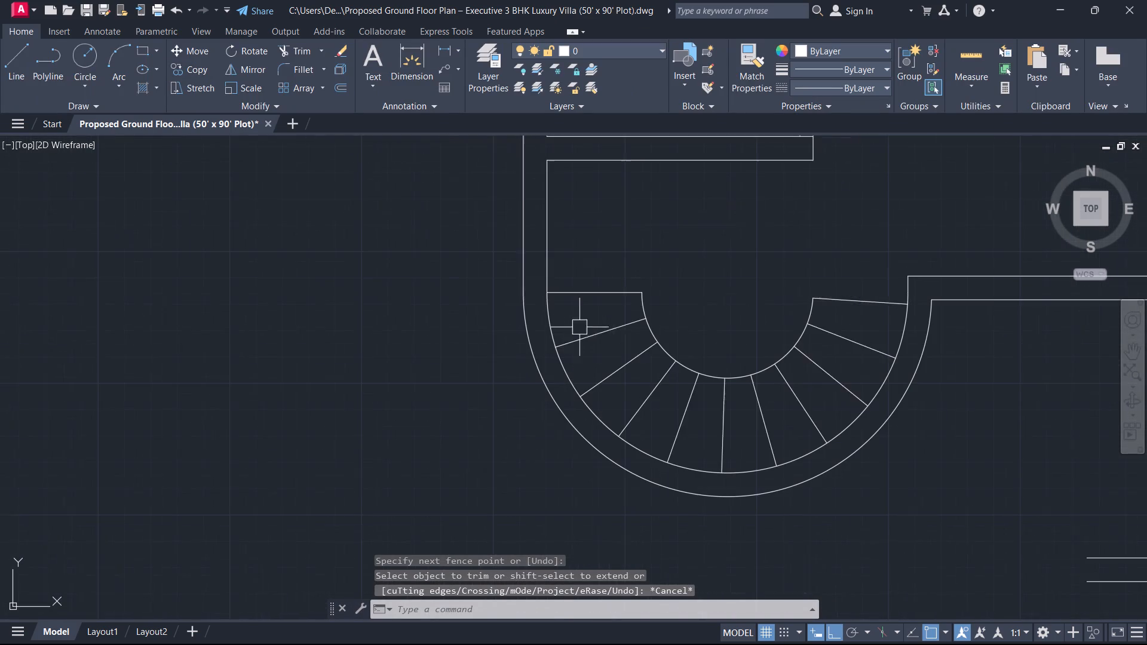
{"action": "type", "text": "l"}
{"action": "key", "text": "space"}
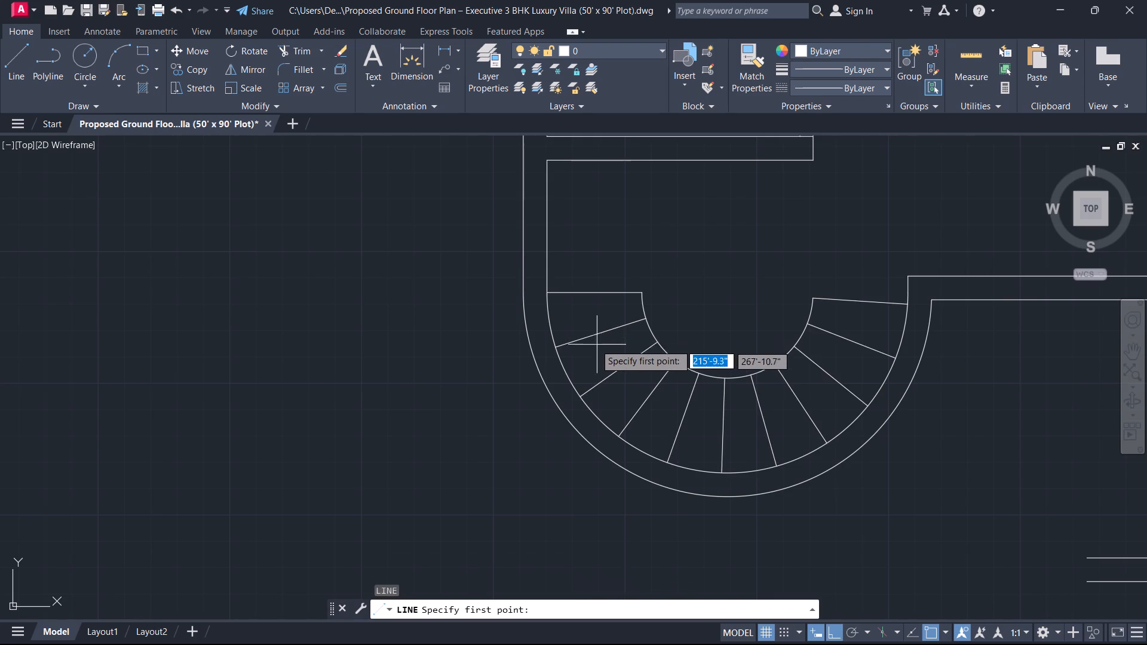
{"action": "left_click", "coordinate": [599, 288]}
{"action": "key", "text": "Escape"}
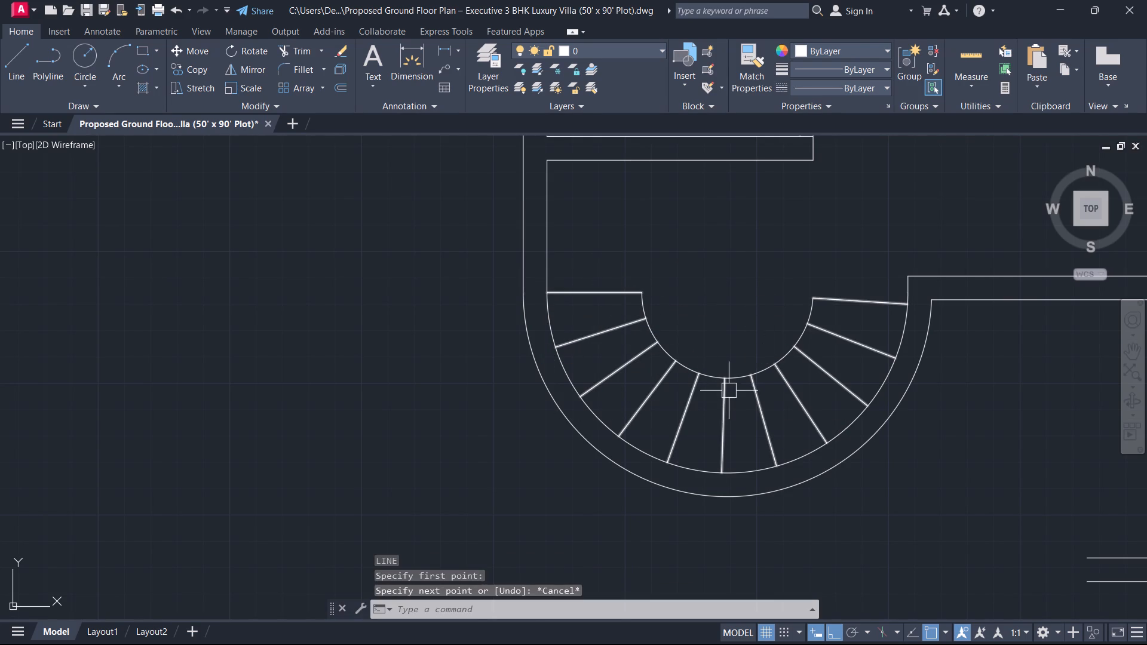
Measure the distance between the first two stair tread lines, at their inner ends and partway along their length.
{"action": "key", "text": "d"}
{"action": "key", "text": "u"}
{"action": "key", "text": "space"}
{"action": "scroll", "coordinate": [636, 299], "scroll_direction": "up", "scroll_amount": 2}
{"action": "key", "text": "Escape"}
{"action": "scroll", "coordinate": [589, 322], "scroll_direction": "down", "scroll_amount": 3}
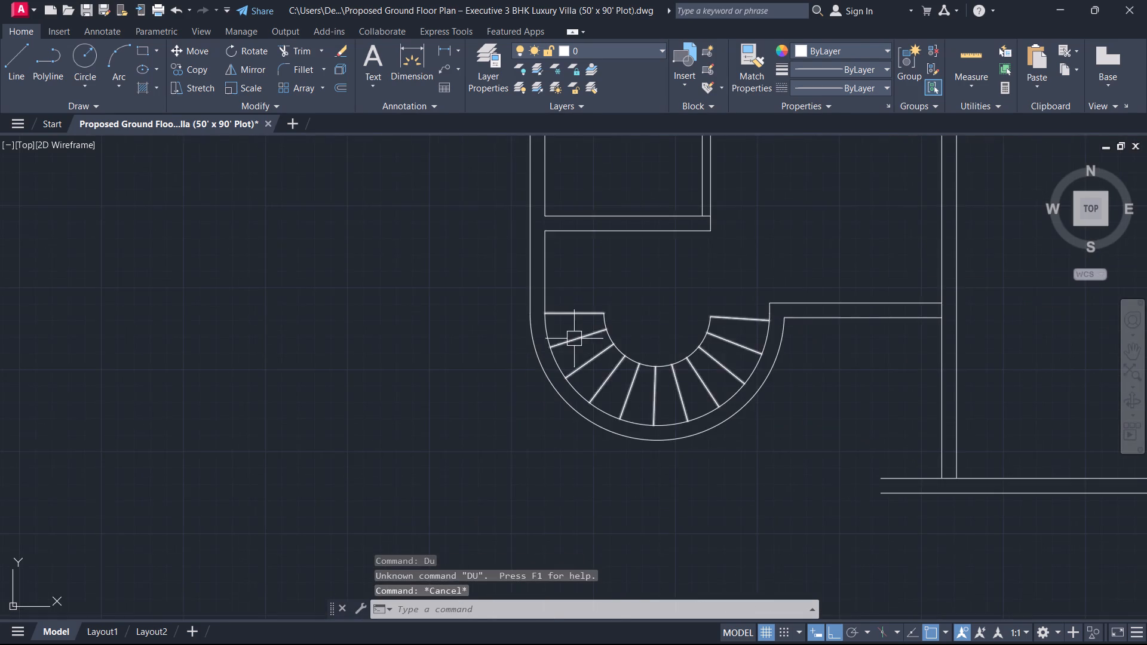
{"action": "scroll", "coordinate": [579, 346], "scroll_direction": "down", "scroll_amount": 1}
{"action": "scroll", "coordinate": [581, 347], "scroll_direction": "up", "scroll_amount": 2}
{"action": "left_click", "coordinate": [565, 321]}
{"action": "left_click", "coordinate": [566, 351]}
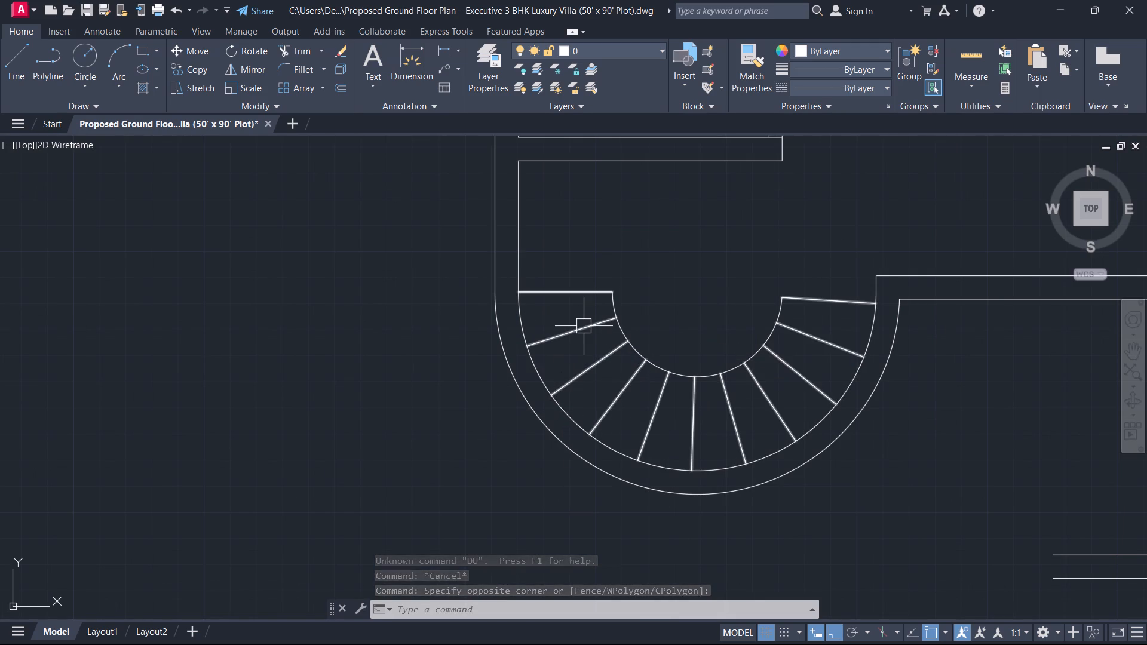
{"action": "type", "text": "di"}
{"action": "key", "text": "space"}
{"action": "scroll", "coordinate": [603, 288], "scroll_direction": "up", "scroll_amount": 1}
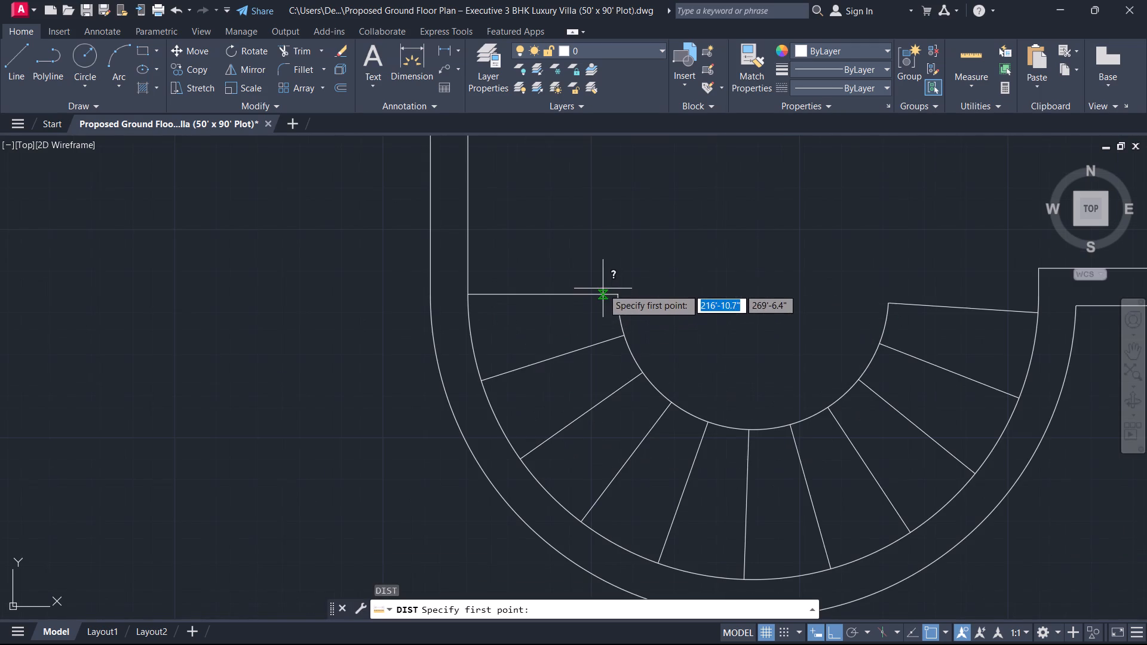
{"action": "left_click", "coordinate": [624, 301]}
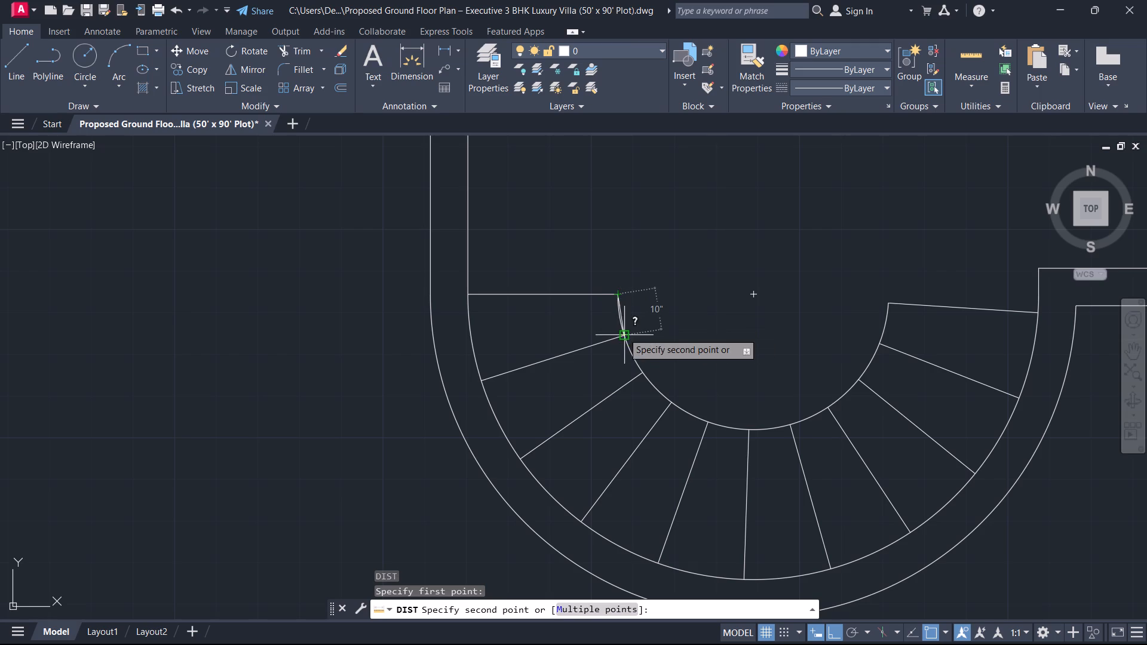
{"action": "key", "text": "Escape"}
{"action": "key", "text": "space"}
{"action": "left_click", "coordinate": [532, 298]}
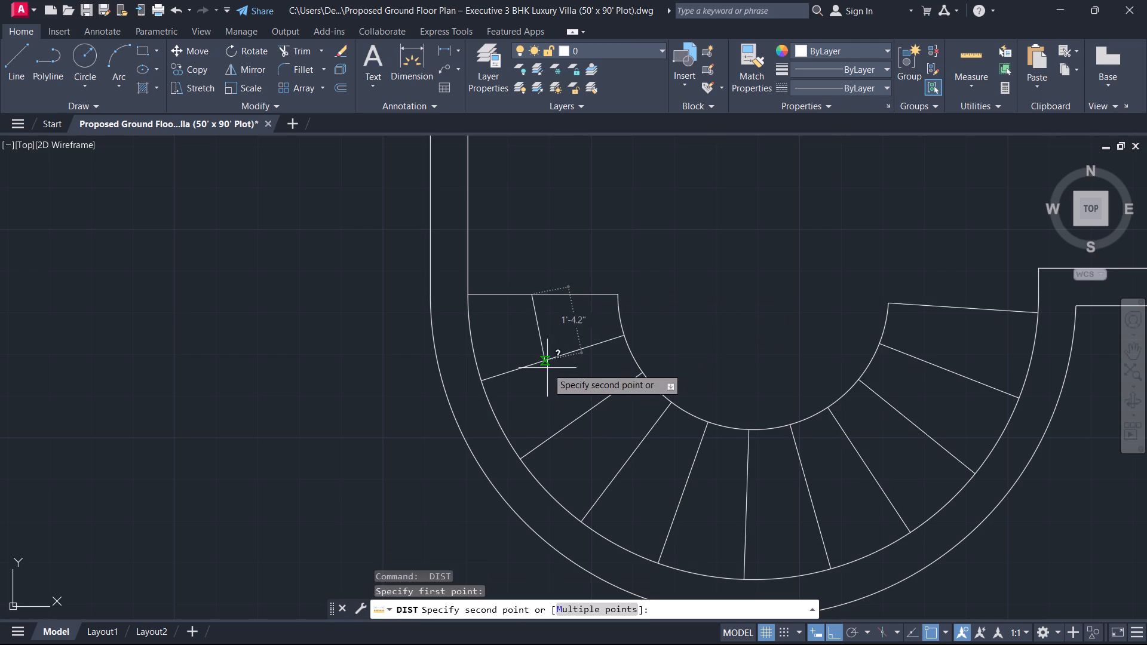
{"action": "key", "text": "Escape"}
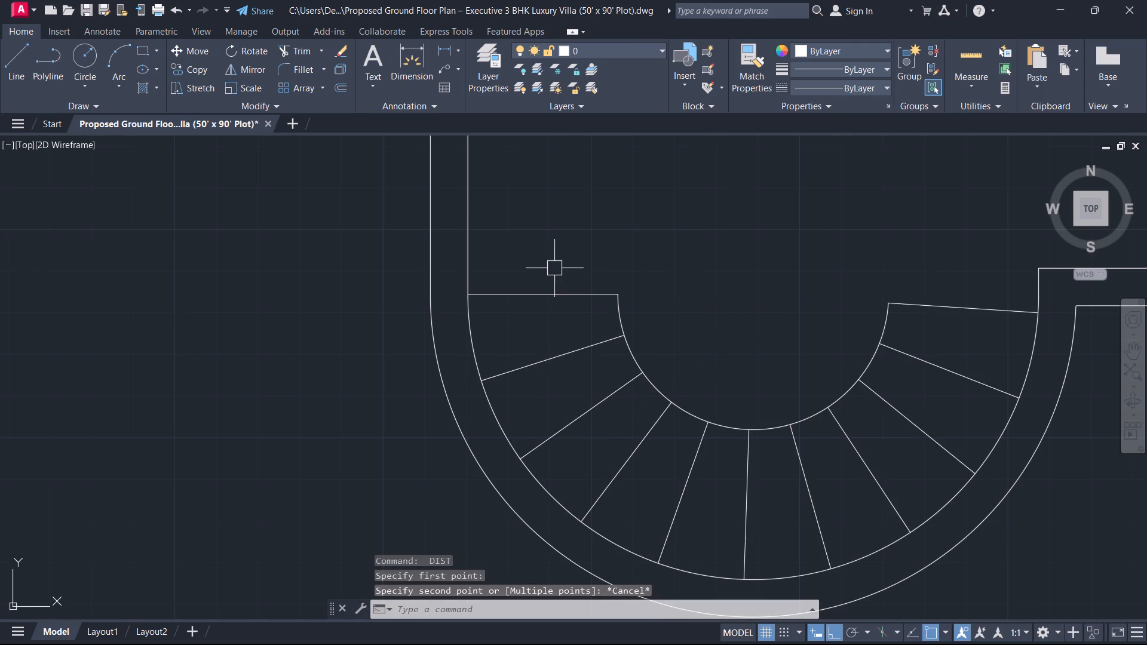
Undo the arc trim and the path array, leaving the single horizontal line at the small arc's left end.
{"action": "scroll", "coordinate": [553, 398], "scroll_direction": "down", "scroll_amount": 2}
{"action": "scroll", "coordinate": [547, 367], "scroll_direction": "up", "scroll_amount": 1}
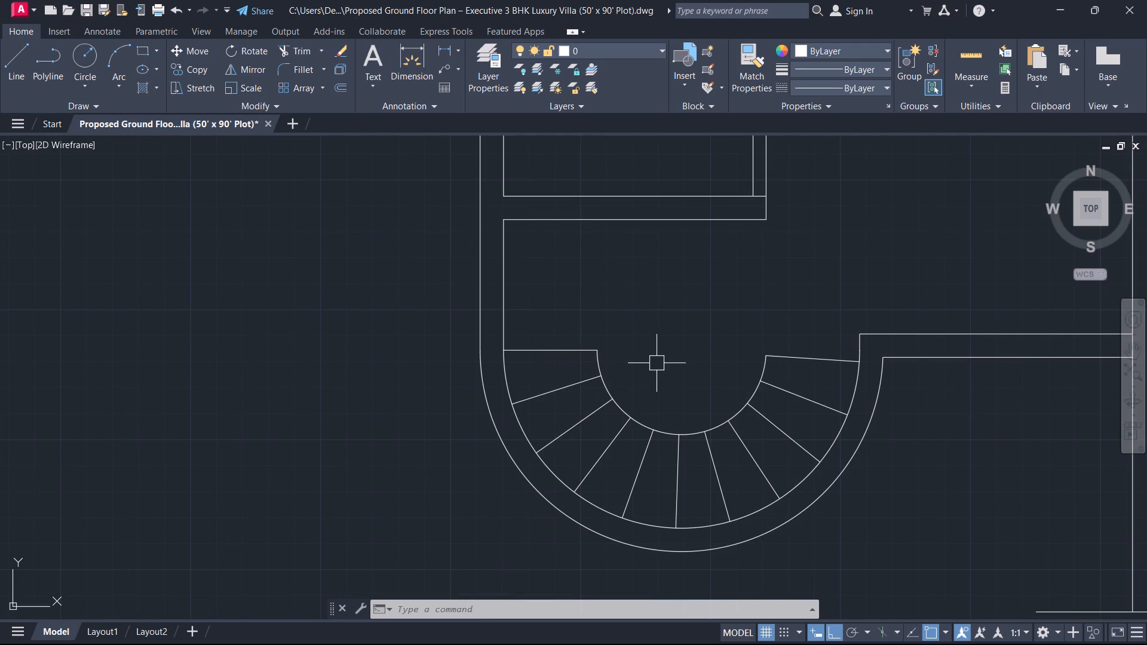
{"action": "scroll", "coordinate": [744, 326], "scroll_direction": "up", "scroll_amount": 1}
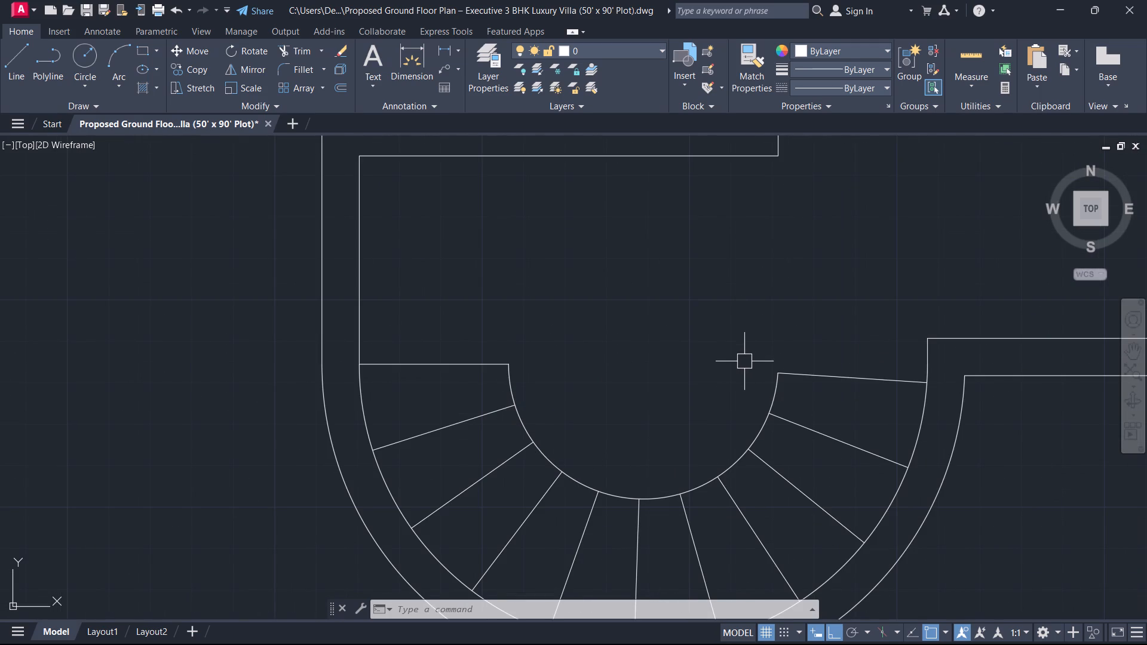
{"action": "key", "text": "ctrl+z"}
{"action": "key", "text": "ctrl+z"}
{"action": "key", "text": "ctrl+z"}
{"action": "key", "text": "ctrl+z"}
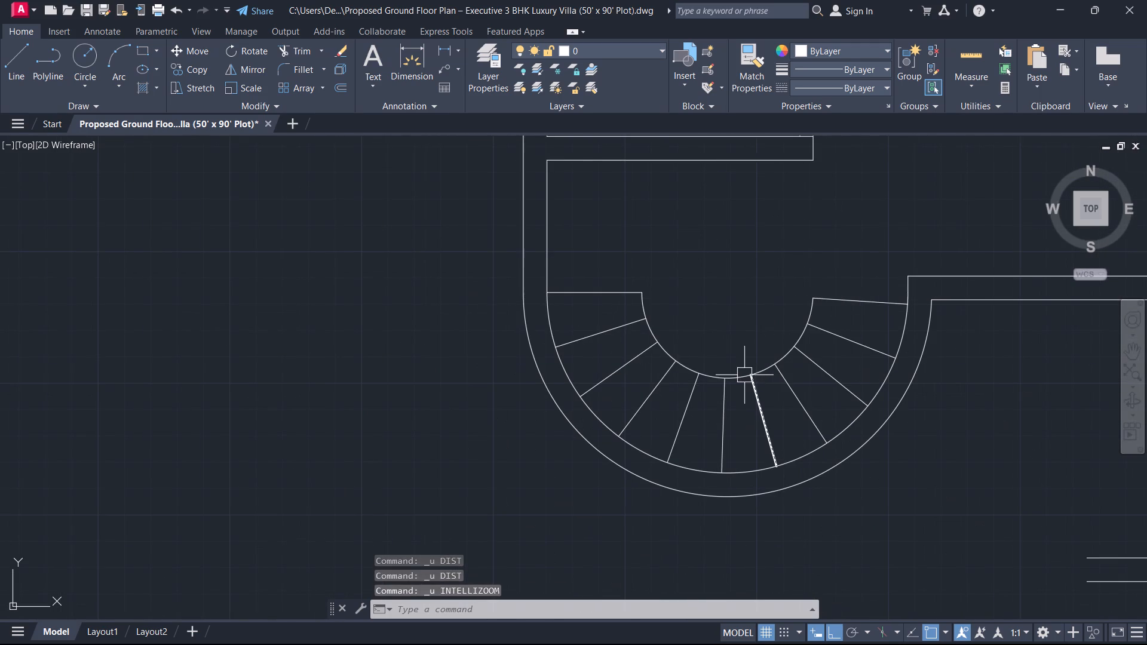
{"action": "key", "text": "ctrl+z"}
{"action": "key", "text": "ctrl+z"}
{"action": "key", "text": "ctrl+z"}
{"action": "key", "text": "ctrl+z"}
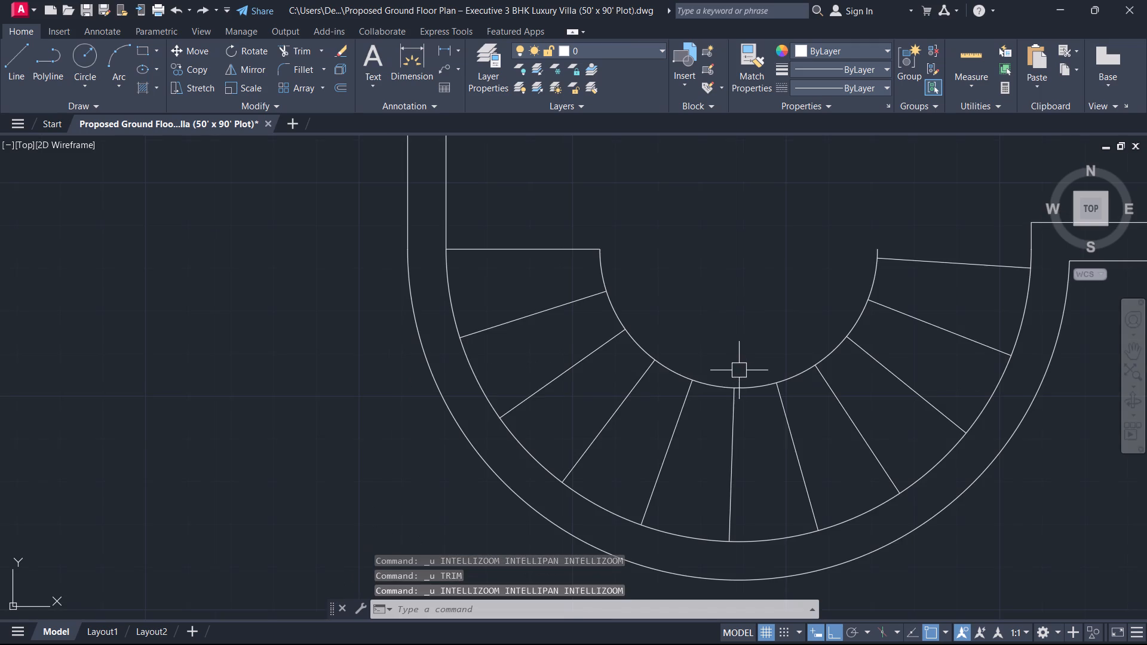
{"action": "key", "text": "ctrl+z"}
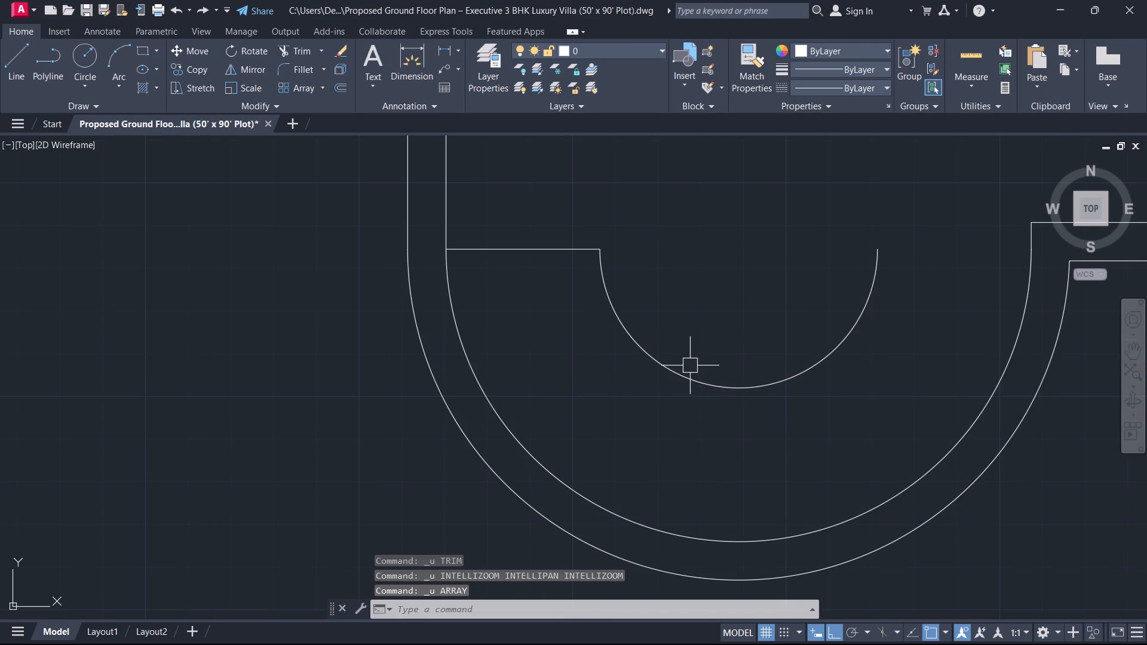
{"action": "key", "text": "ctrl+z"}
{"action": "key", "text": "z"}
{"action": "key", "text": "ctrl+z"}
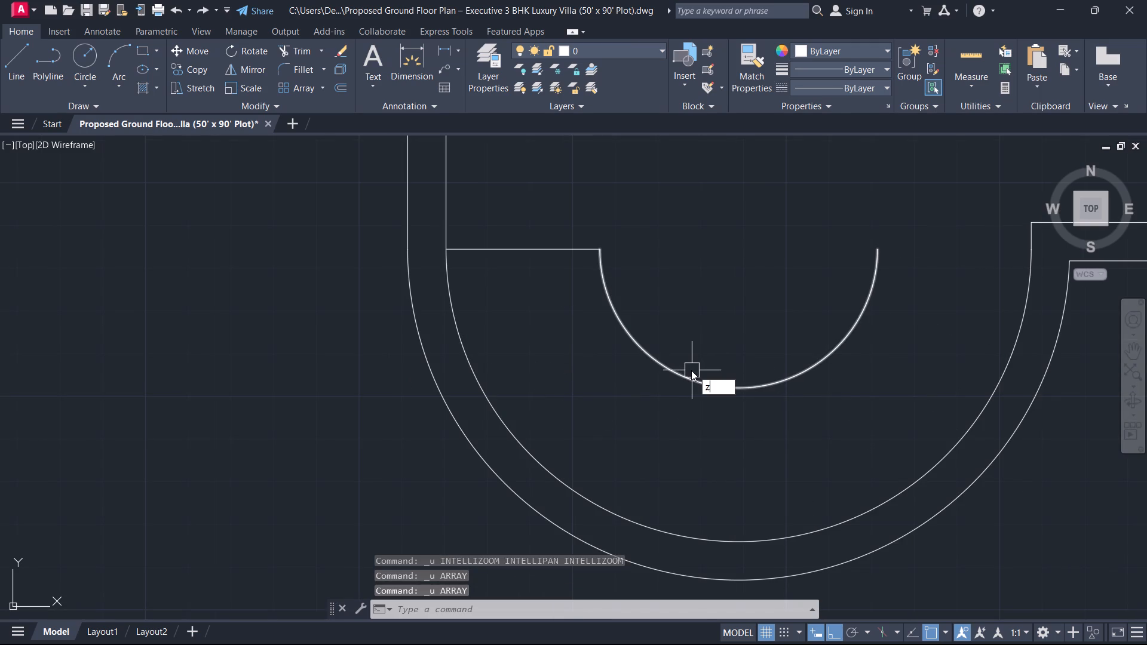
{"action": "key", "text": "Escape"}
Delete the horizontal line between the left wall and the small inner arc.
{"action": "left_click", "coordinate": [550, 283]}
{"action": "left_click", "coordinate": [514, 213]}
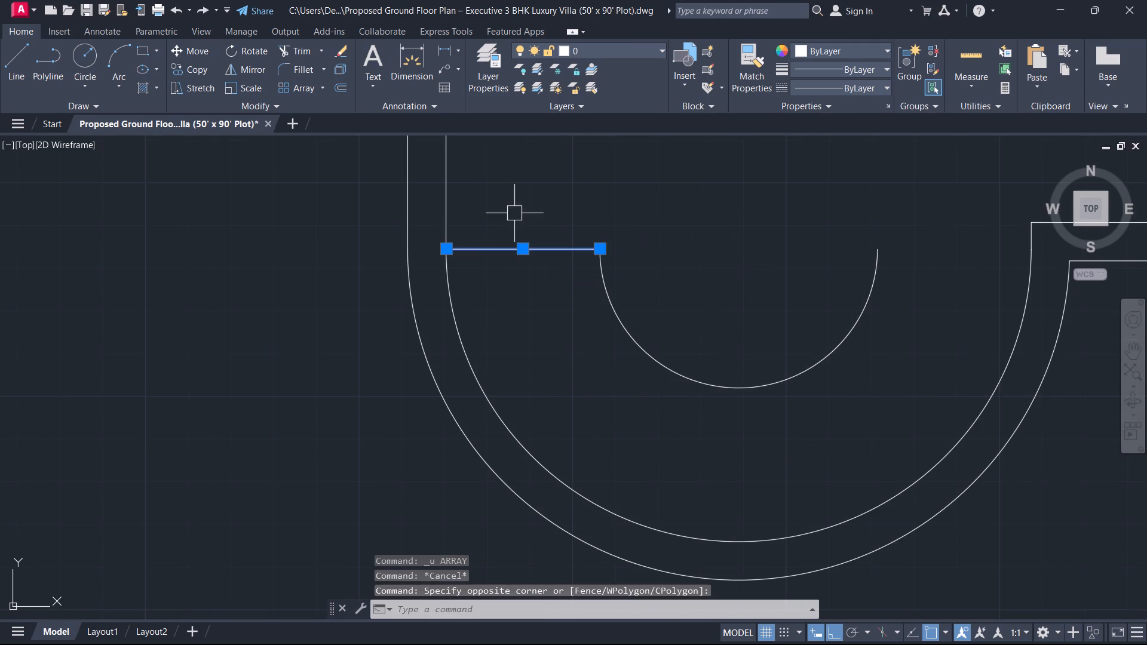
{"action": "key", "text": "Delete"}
Draw a circle centred on the small inner arc's centre, with its radius reaching the arc's end.
{"action": "key", "text": "c"}
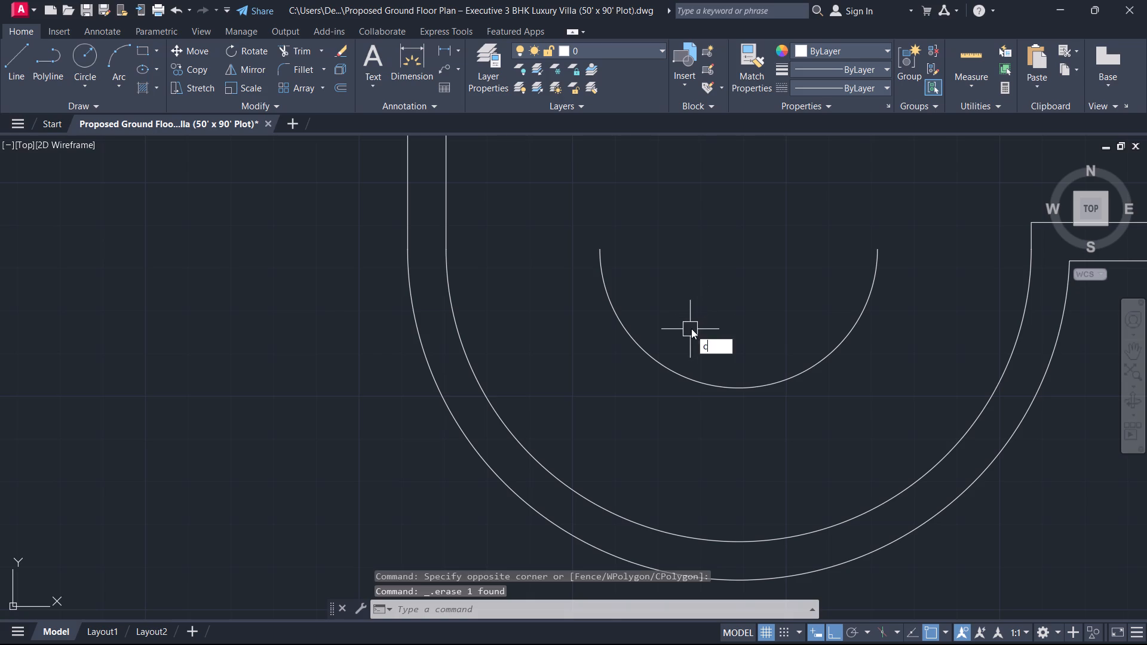
{"action": "key", "text": "space"}
{"action": "left_click", "coordinate": [739, 251]}
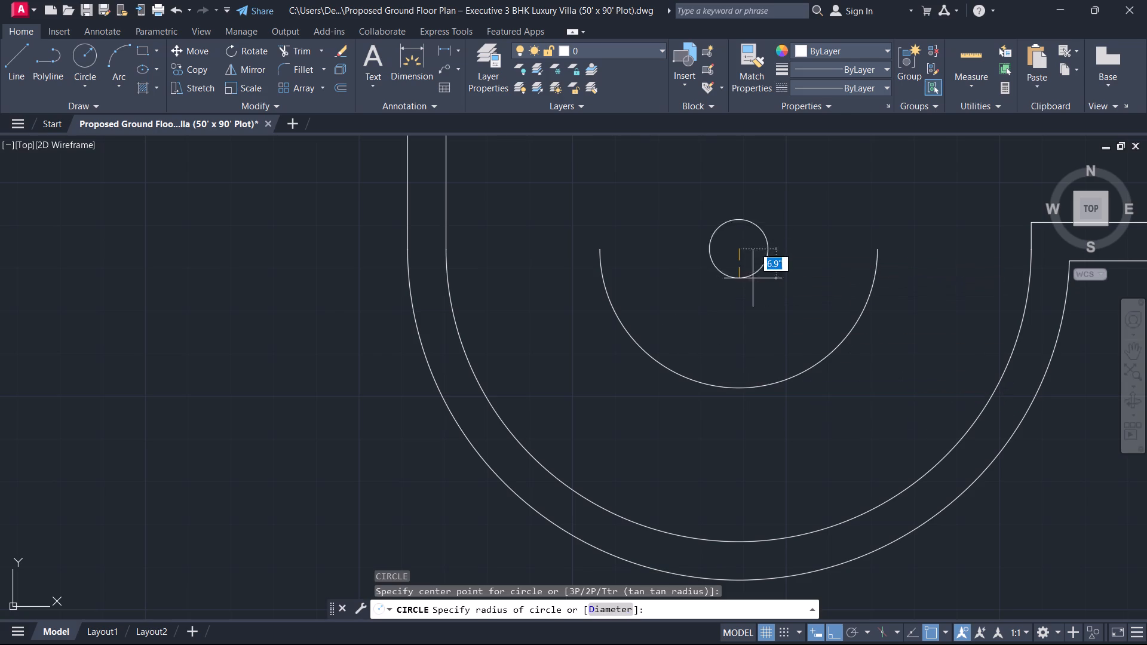
{"action": "left_click", "coordinate": [877, 245]}
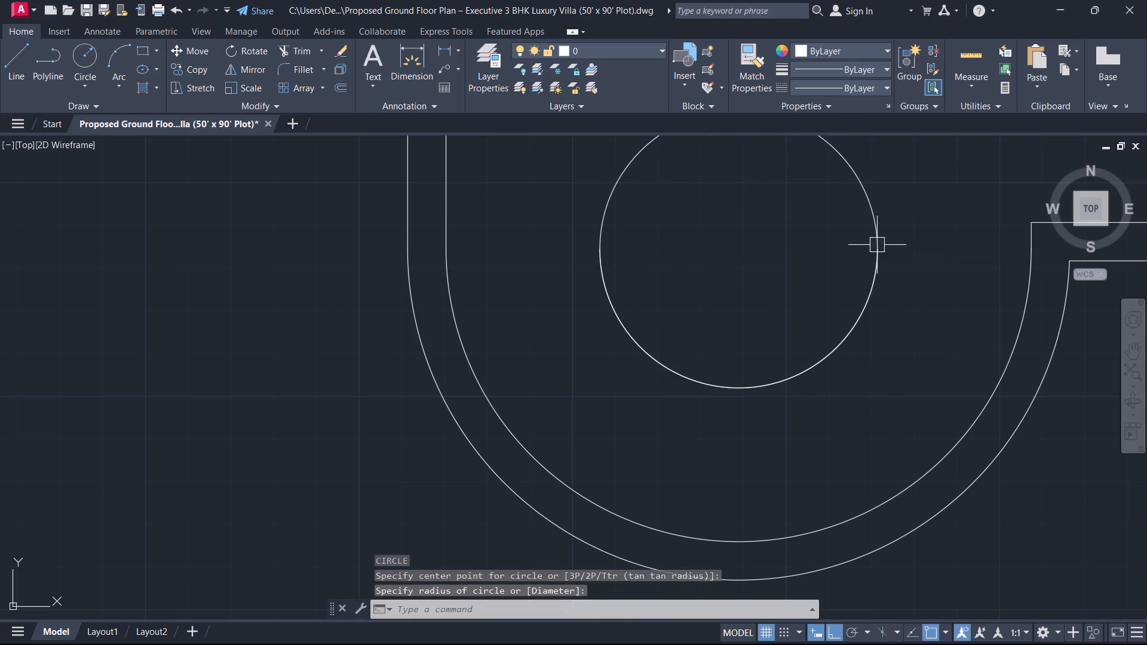
{"action": "key", "text": "Escape"}
Delete the small inner arc lying under the new circle.
{"action": "left_click_drag", "start_coordinate": [571, 227], "coordinate": [588, 263]}
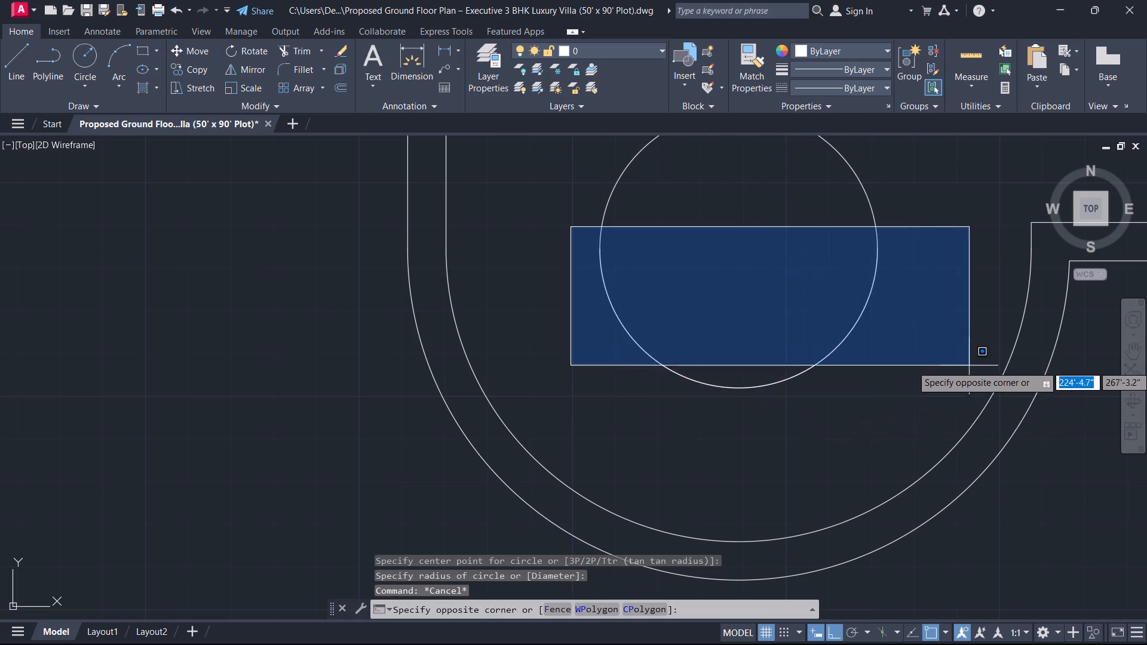
{"action": "left_click", "coordinate": [924, 411]}
{"action": "key", "text": "Delete"}
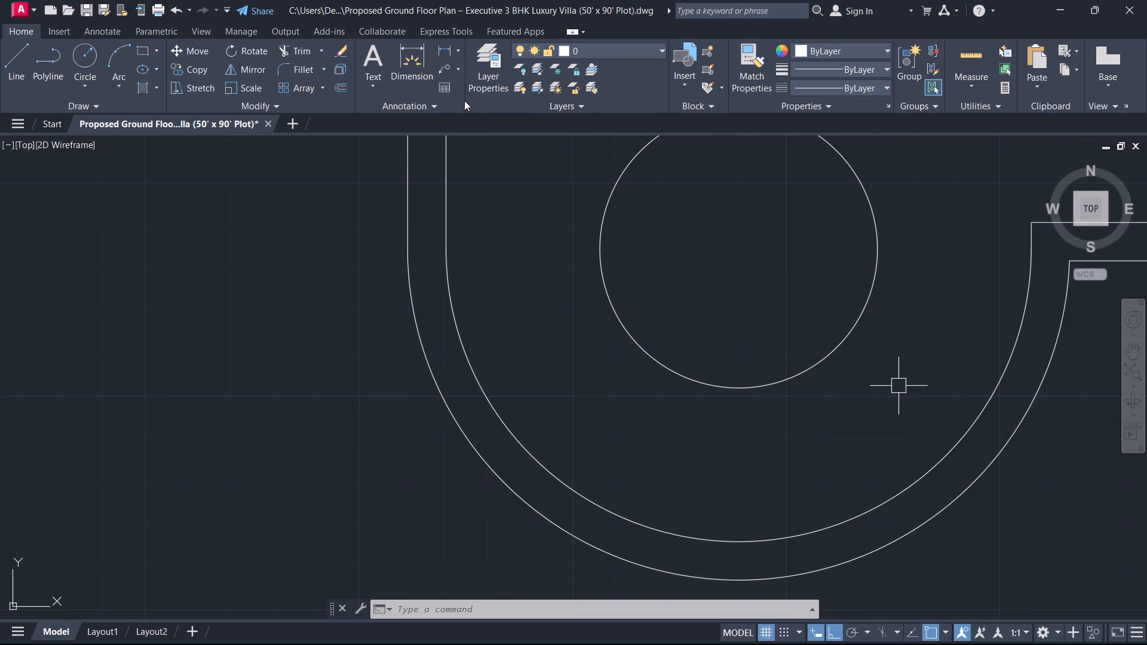
Draw a horizontal line from the circle's left quadrant to the inner face of the left wall.
{"action": "left_click", "coordinate": [6, 63]}
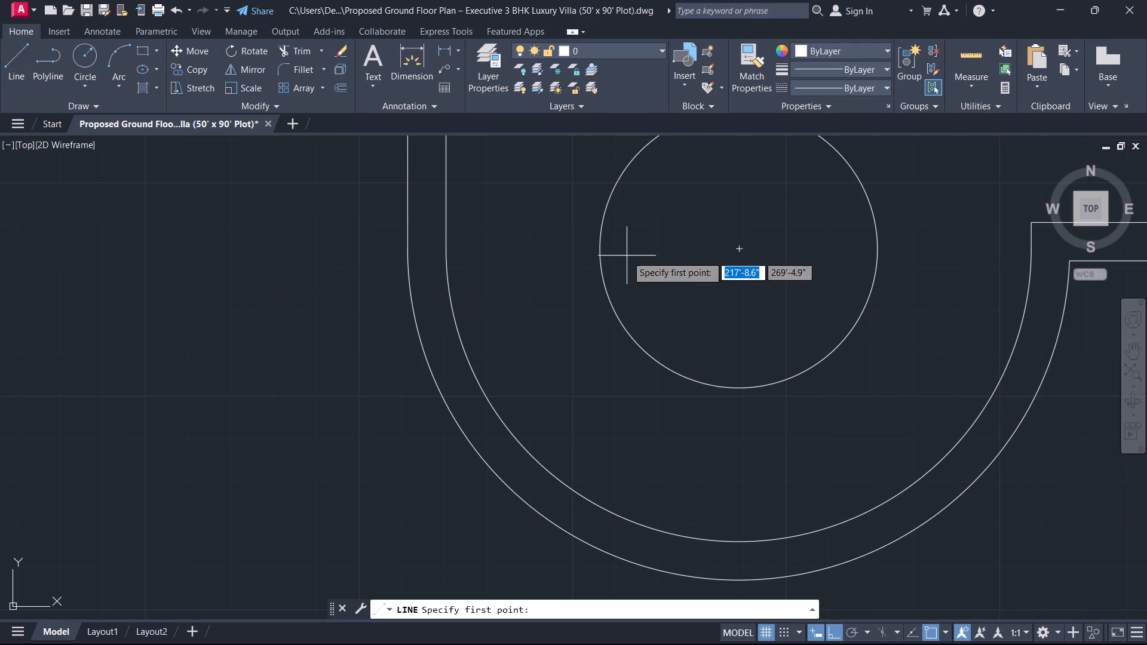
{"action": "left_click", "coordinate": [596, 244]}
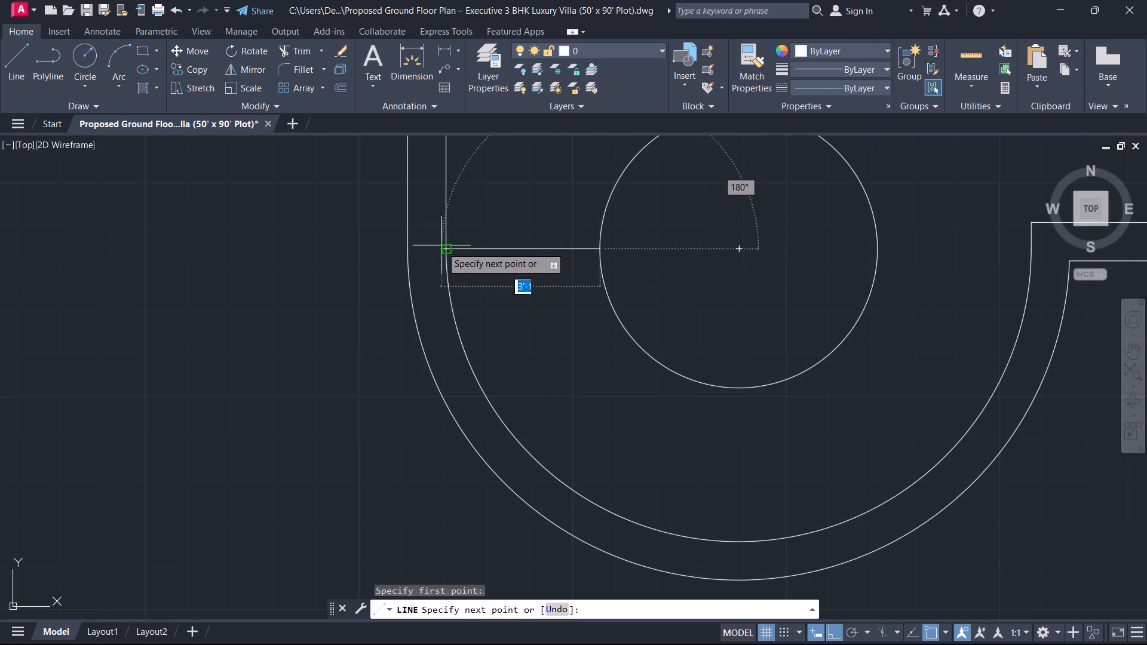
{"action": "left_click", "coordinate": [444, 250]}
{"action": "key", "text": "Escape"}
{"action": "scroll", "coordinate": [514, 294], "scroll_direction": "down", "scroll_amount": 2}
{"action": "middle_click_drag", "start_coordinate": [514, 294], "coordinate": [390, 386]}
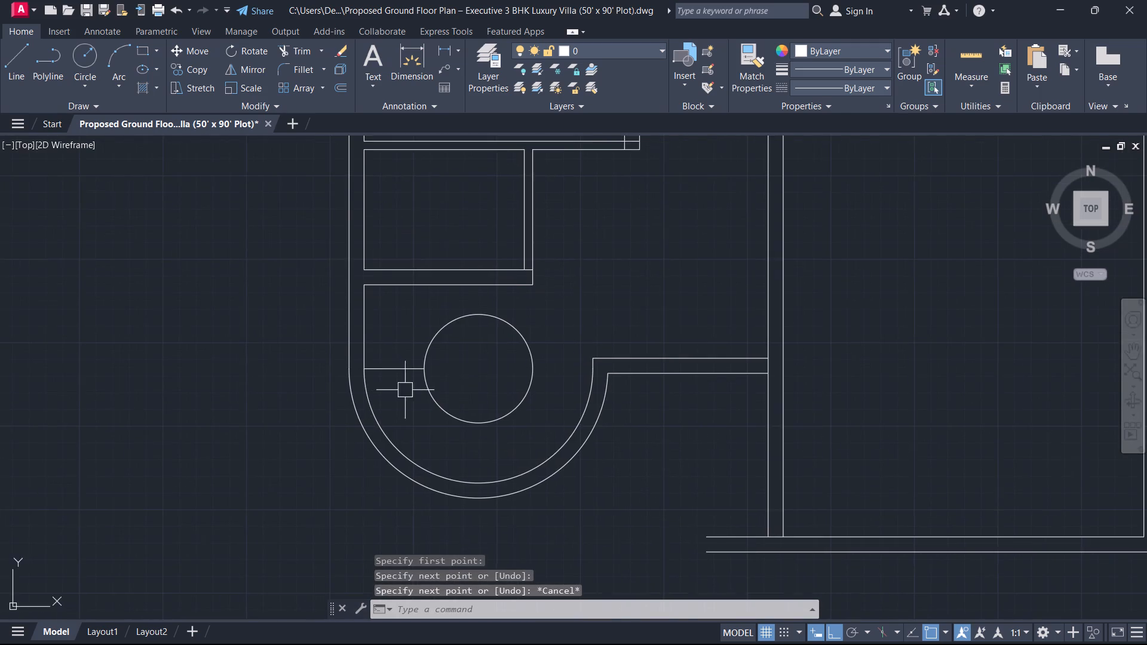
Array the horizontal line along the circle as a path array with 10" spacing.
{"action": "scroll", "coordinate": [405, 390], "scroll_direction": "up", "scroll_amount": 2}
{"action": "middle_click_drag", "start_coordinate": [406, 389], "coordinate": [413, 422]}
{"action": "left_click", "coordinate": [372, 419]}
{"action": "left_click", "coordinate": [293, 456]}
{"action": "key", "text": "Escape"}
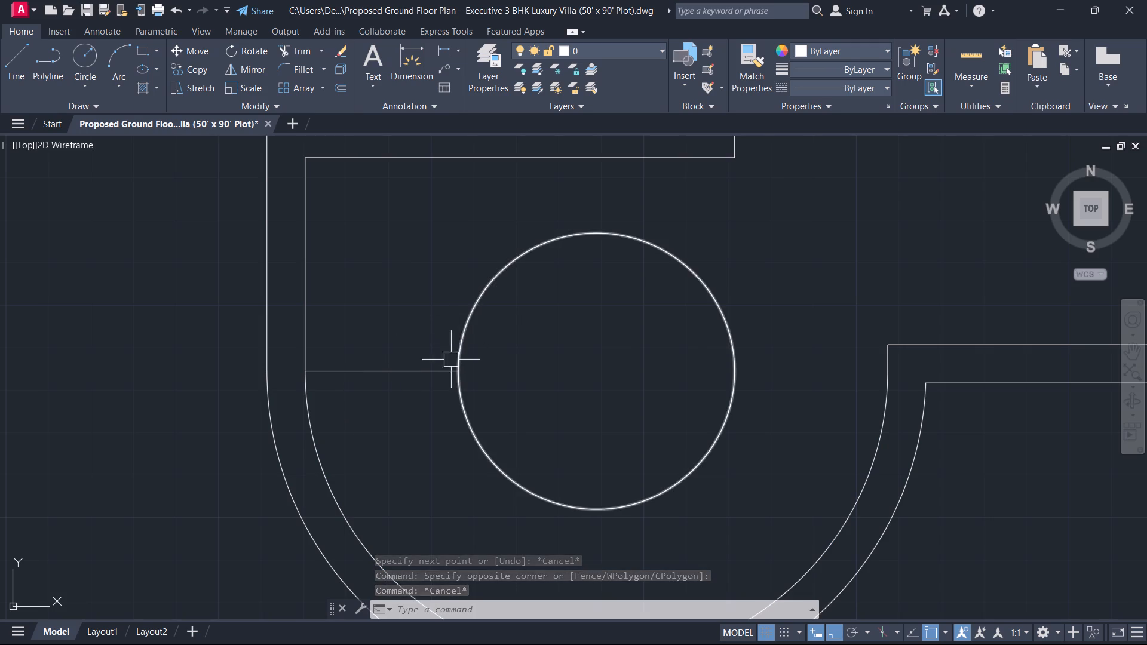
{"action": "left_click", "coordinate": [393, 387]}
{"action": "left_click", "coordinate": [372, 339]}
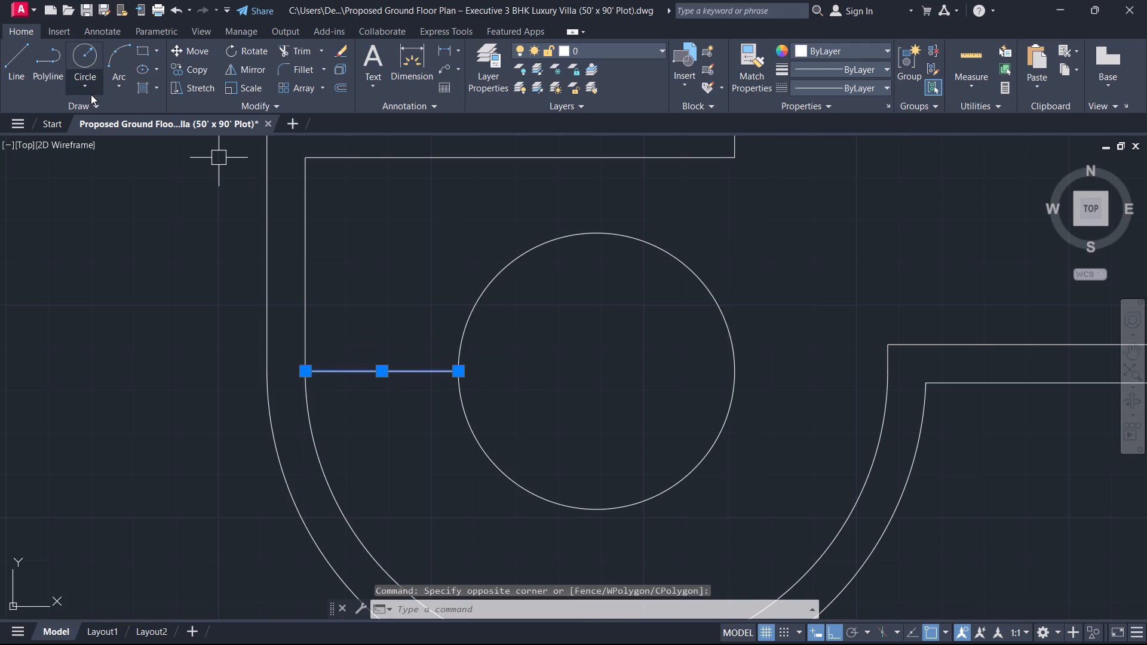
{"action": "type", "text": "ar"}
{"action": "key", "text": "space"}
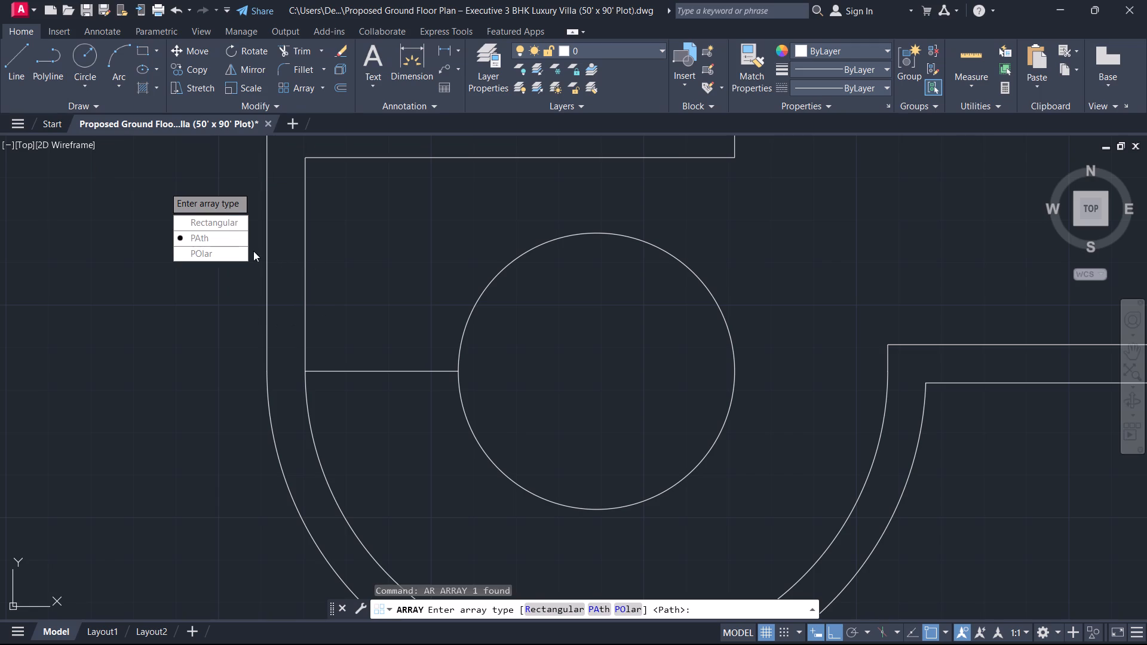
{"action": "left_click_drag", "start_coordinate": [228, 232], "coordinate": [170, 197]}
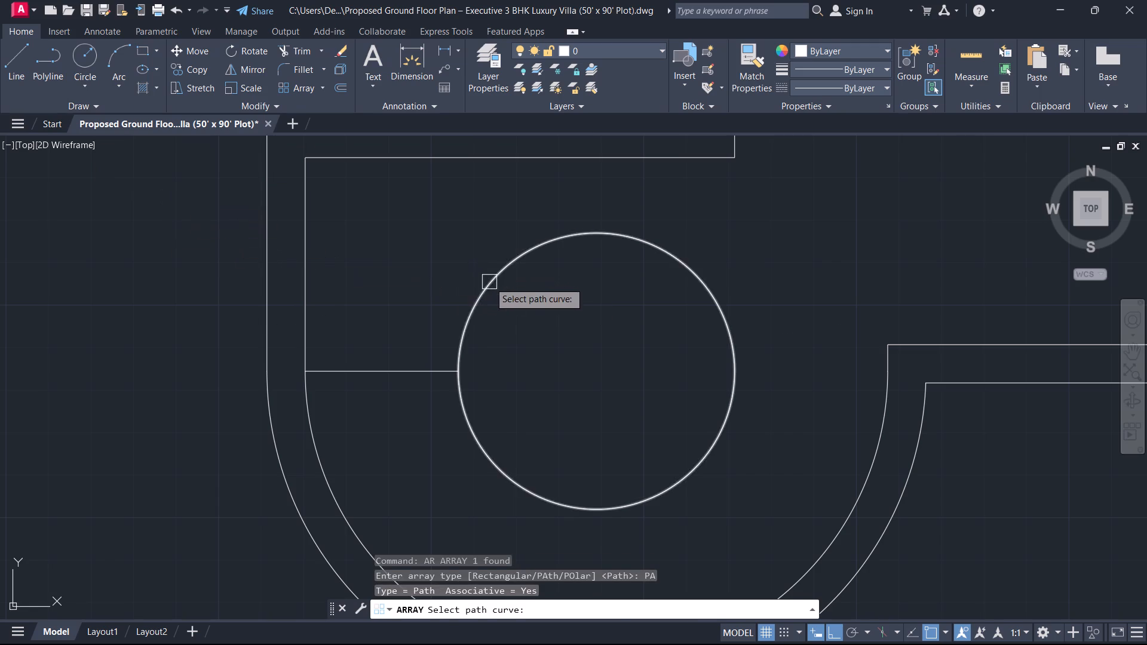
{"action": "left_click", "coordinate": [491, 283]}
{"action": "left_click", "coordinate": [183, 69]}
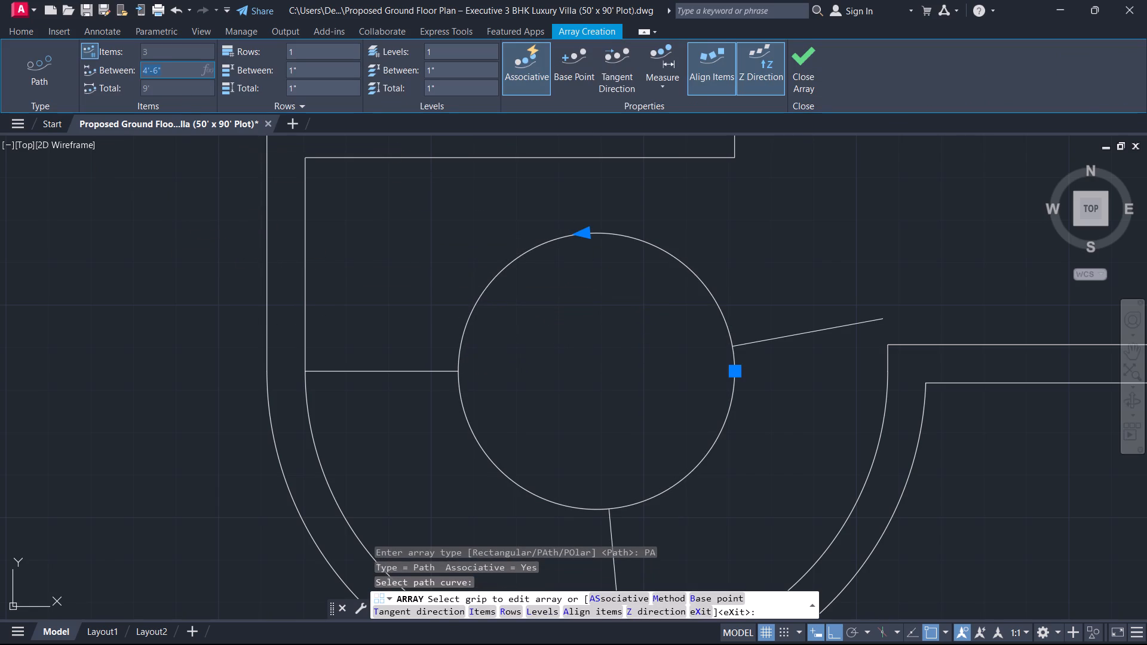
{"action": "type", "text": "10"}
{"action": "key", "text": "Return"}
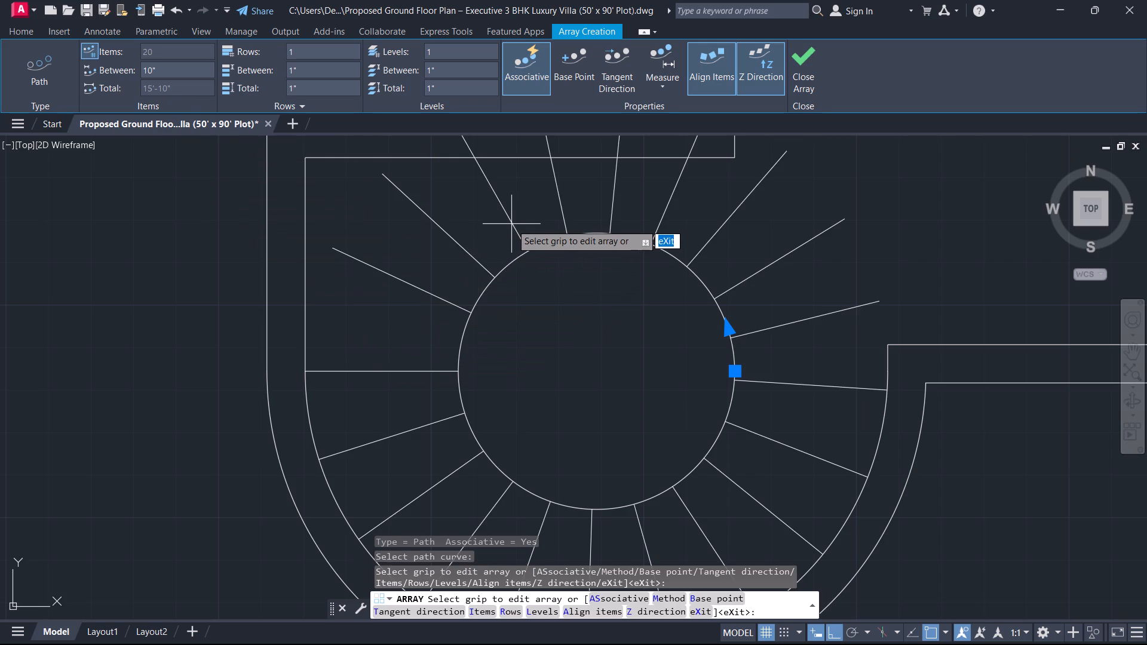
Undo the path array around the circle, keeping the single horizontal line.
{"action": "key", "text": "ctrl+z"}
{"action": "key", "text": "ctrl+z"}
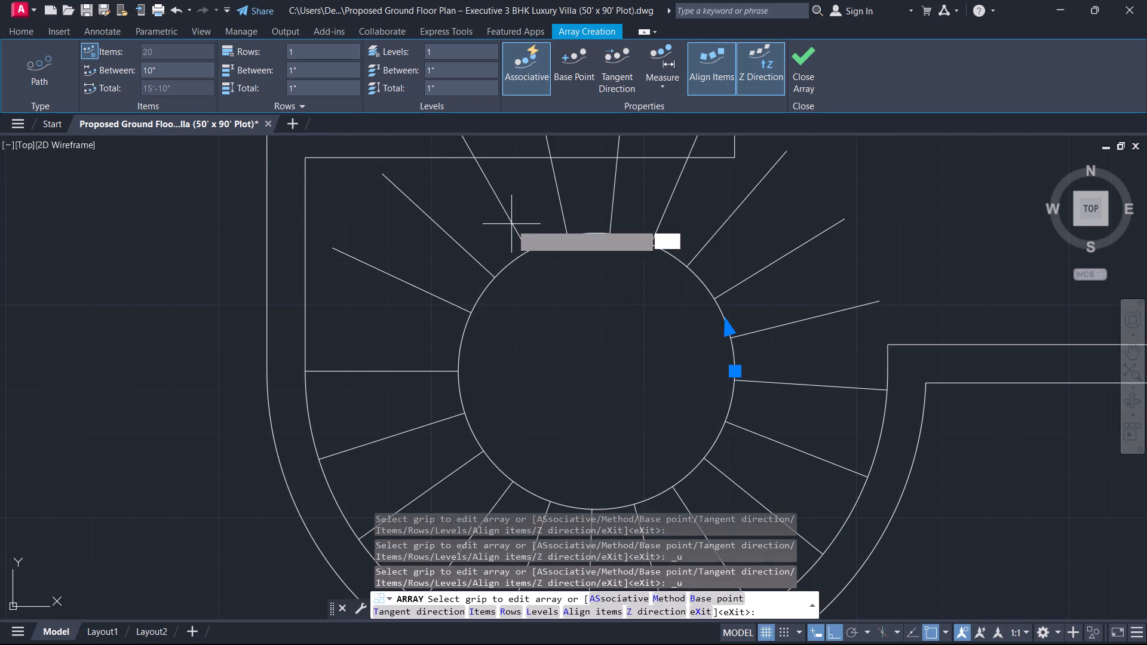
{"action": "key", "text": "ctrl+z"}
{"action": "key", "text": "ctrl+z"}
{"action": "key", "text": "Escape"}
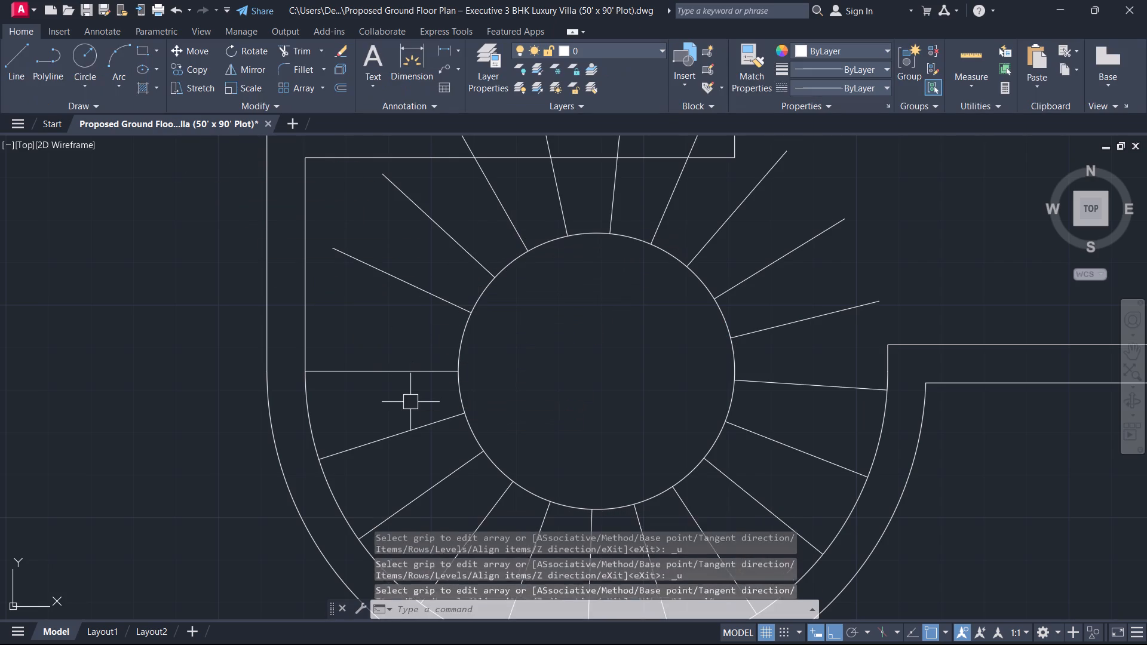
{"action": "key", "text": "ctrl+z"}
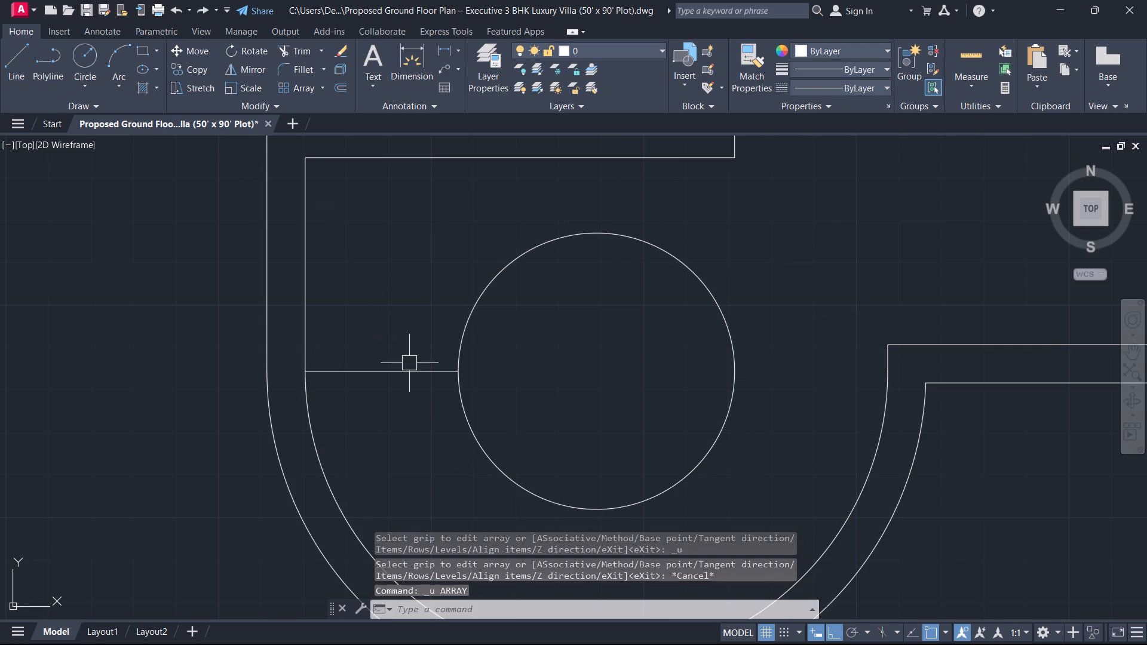
Array the horizontal line along the curved wall's inner arc as a path array with 10" spacing.
{"action": "left_click", "coordinate": [388, 373]}
{"action": "key", "text": "a"}
{"action": "type", "text": "r"}
{"action": "key", "text": "space"}
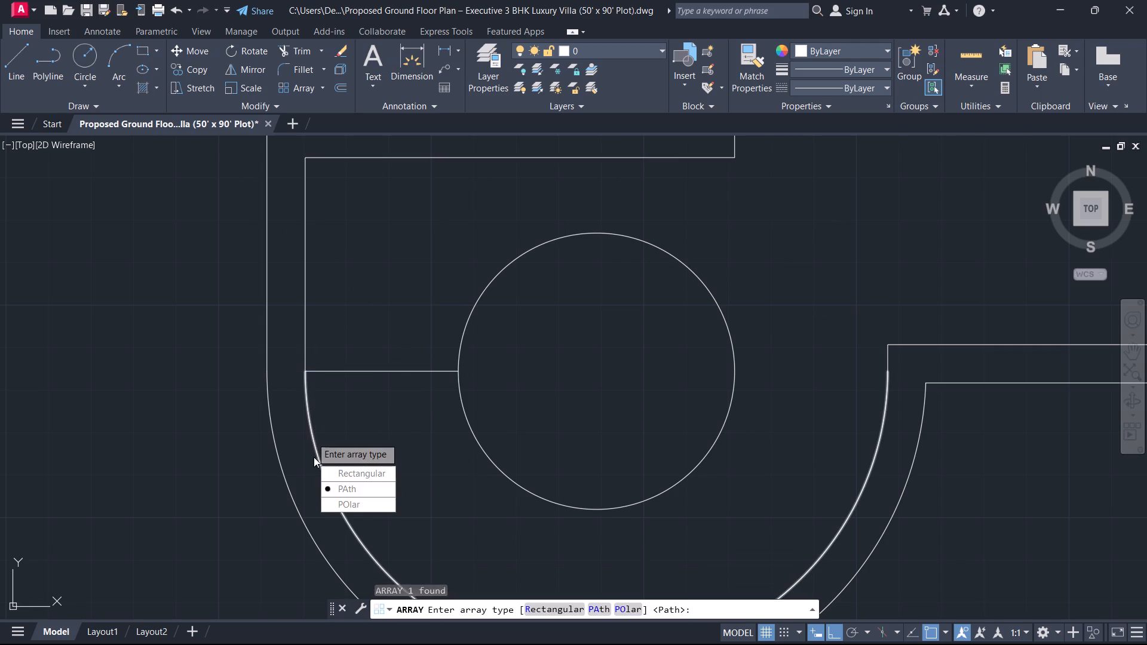
{"action": "left_click_drag", "start_coordinate": [325, 487], "coordinate": [312, 438]}
{"action": "left_click", "coordinate": [319, 450]}
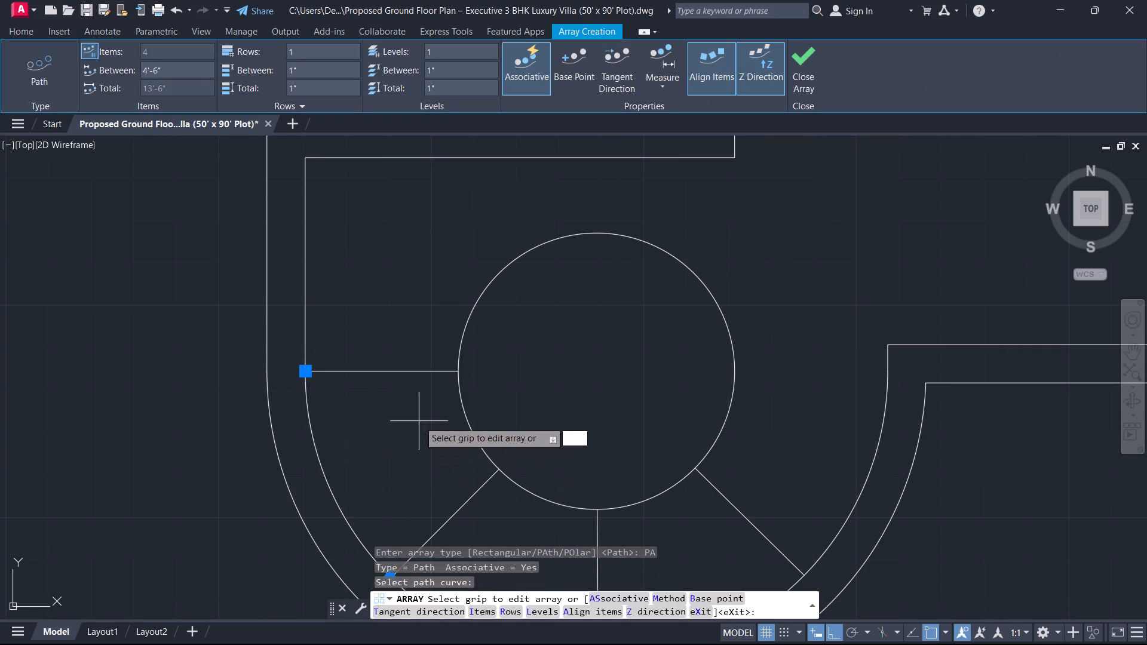
{"action": "left_click", "coordinate": [194, 78]}
{"action": "type", "text": "10"}
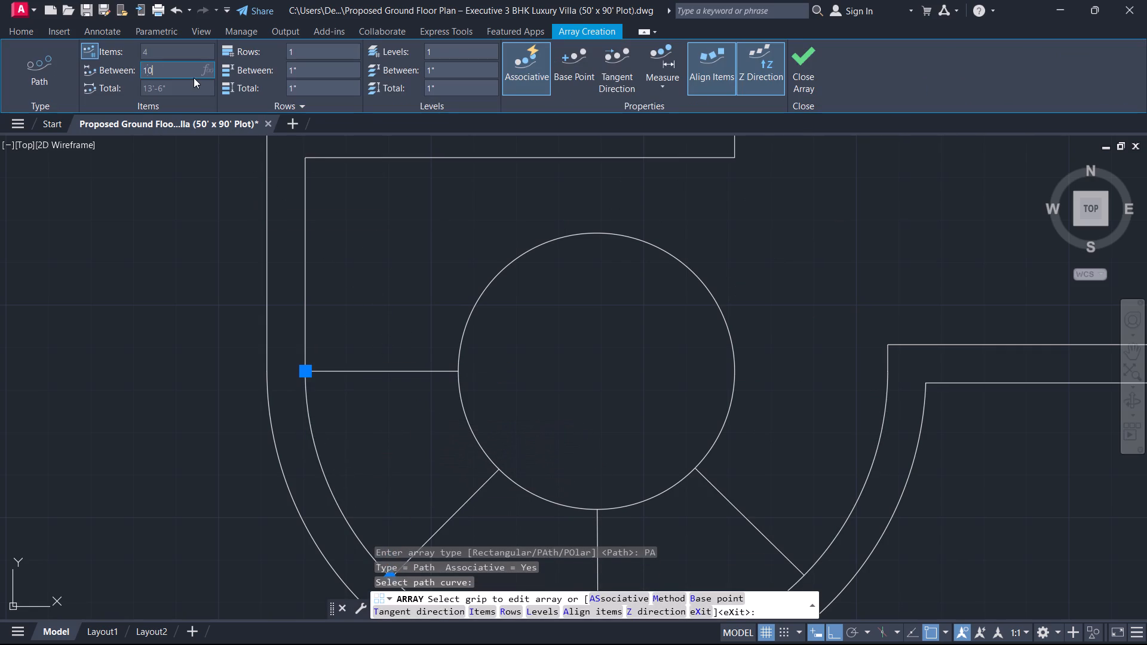
{"action": "key", "text": "Return"}
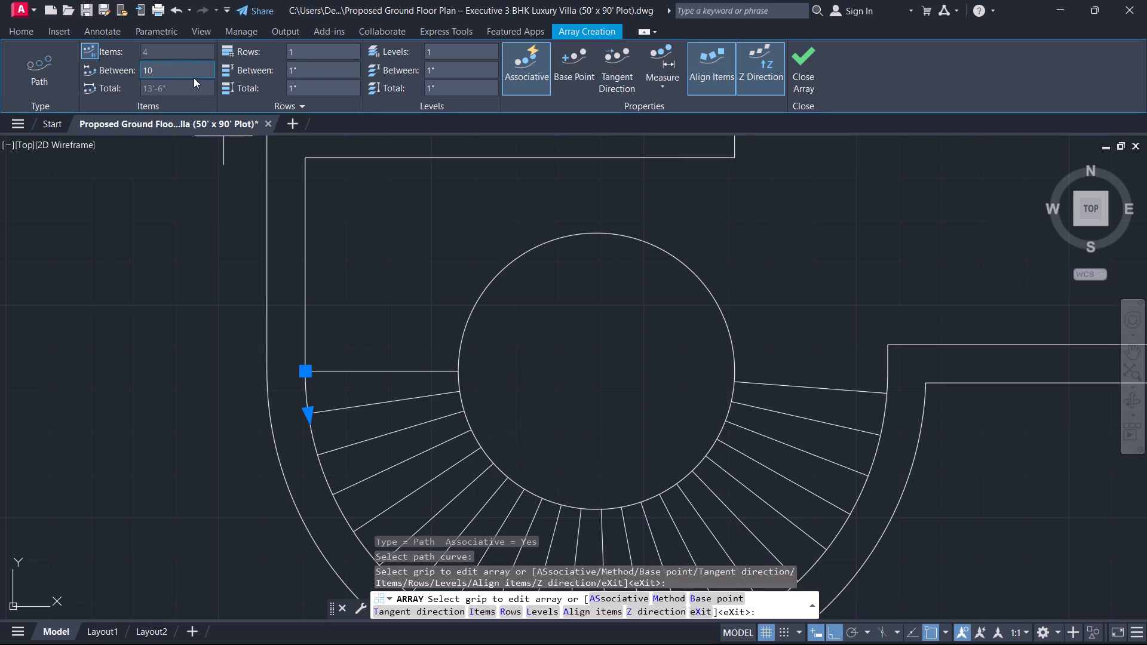
{"action": "middle_click_drag", "start_coordinate": [692, 367], "coordinate": [530, 305]}
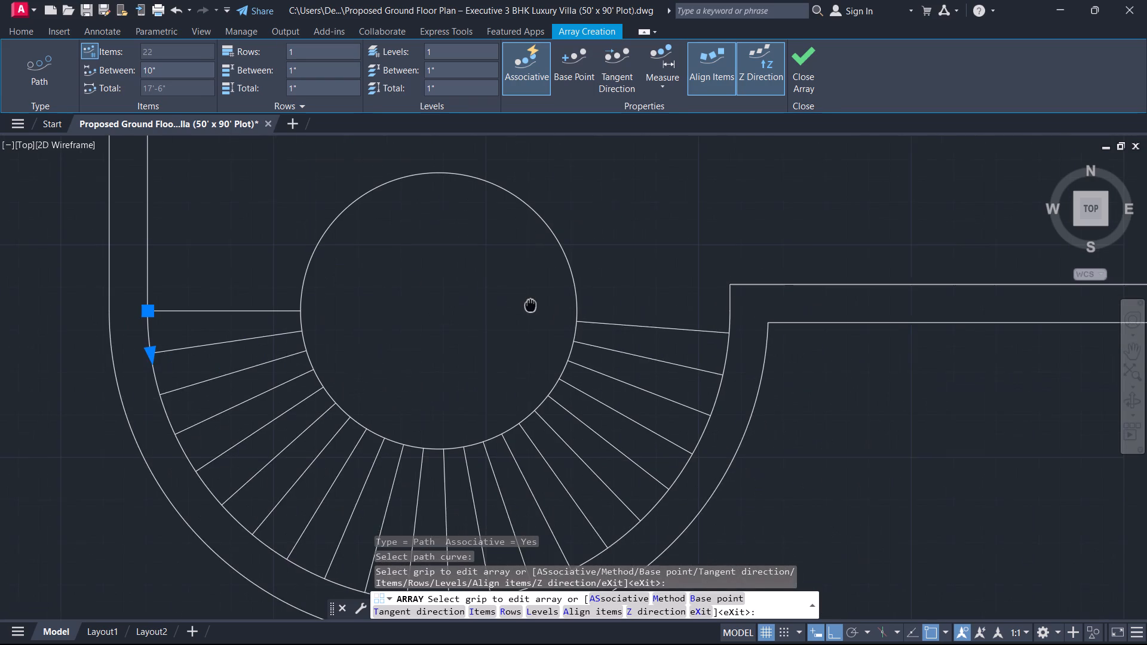
{"action": "middle_click_drag", "start_coordinate": [530, 305], "coordinate": [529, 305]}
{"action": "scroll", "coordinate": [346, 377], "scroll_direction": "up", "scroll_amount": 1}
{"action": "middle_click_drag", "start_coordinate": [349, 409], "coordinate": [507, 326]}
{"action": "key", "text": "Escape"}
Join the curved wall's inner arc with the short vertical line at its right end into one polyline.
{"action": "scroll", "coordinate": [475, 314], "scroll_direction": "down", "scroll_amount": 2}
{"action": "middle_click_drag", "start_coordinate": [490, 331], "coordinate": [455, 437]}
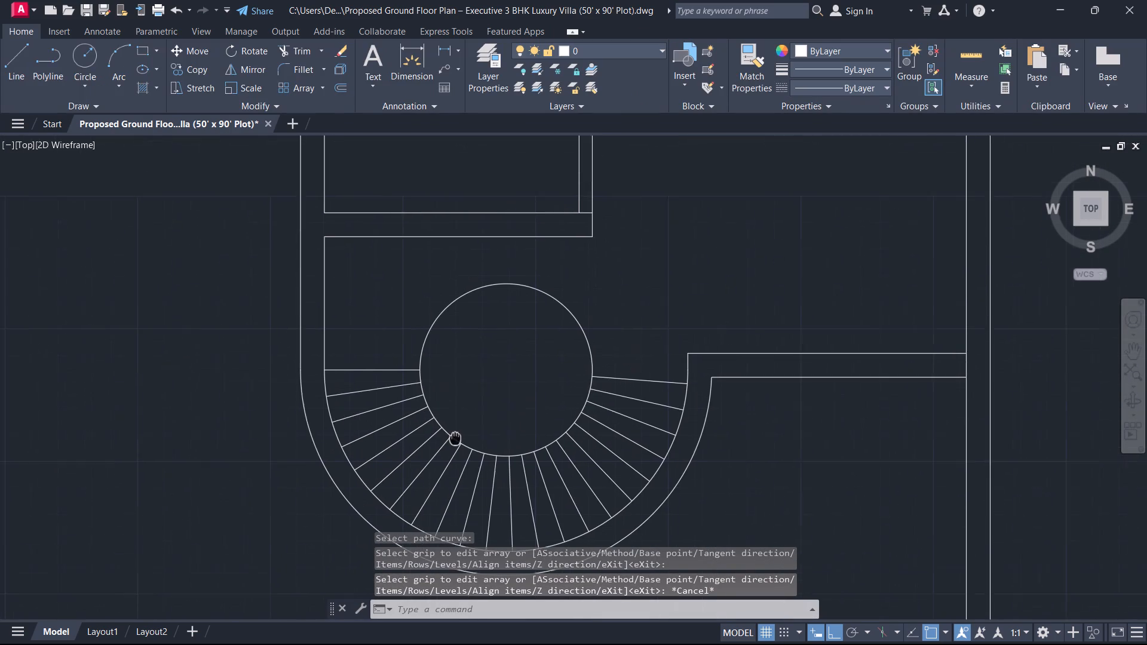
{"action": "middle_click_drag", "start_coordinate": [455, 437], "coordinate": [453, 441]}
{"action": "scroll", "coordinate": [522, 370], "scroll_direction": "up", "scroll_amount": 1}
{"action": "scroll", "coordinate": [637, 341], "scroll_direction": "up", "scroll_amount": 1}
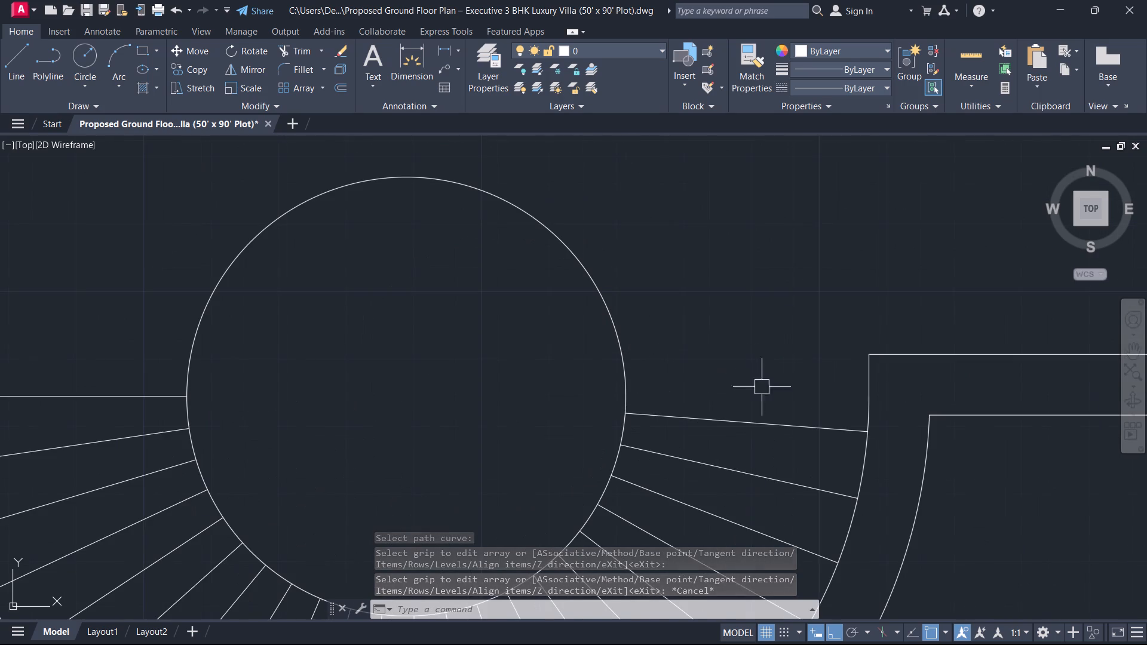
{"action": "left_click", "coordinate": [724, 425]}
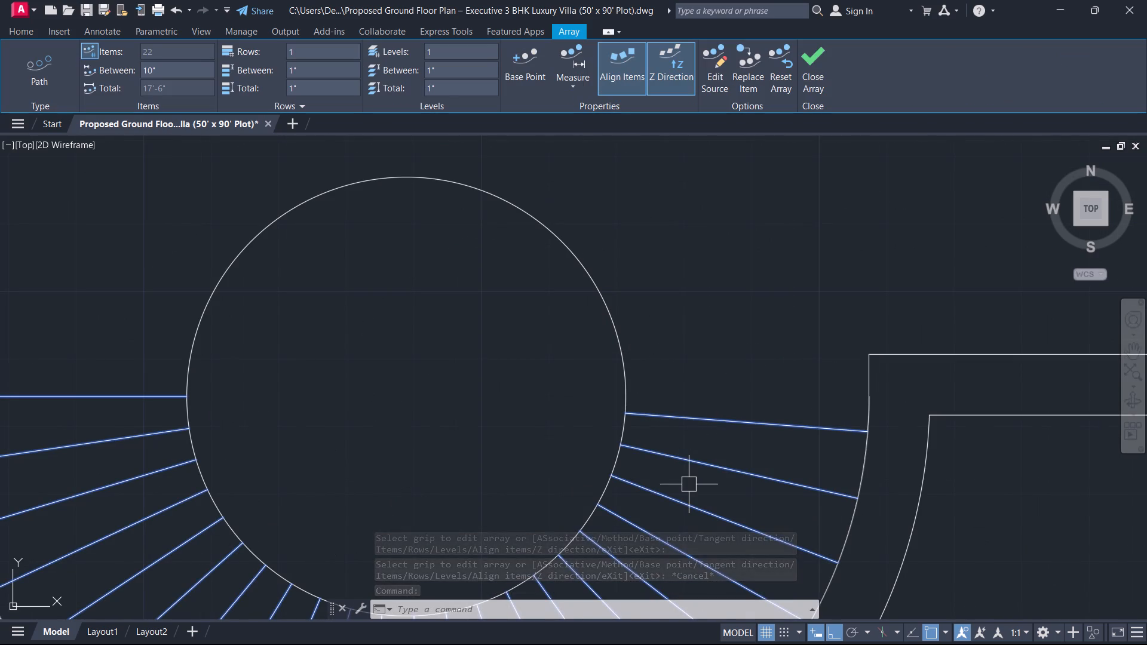
{"action": "key", "text": "Escape"}
{"action": "left_click", "coordinate": [861, 466]}
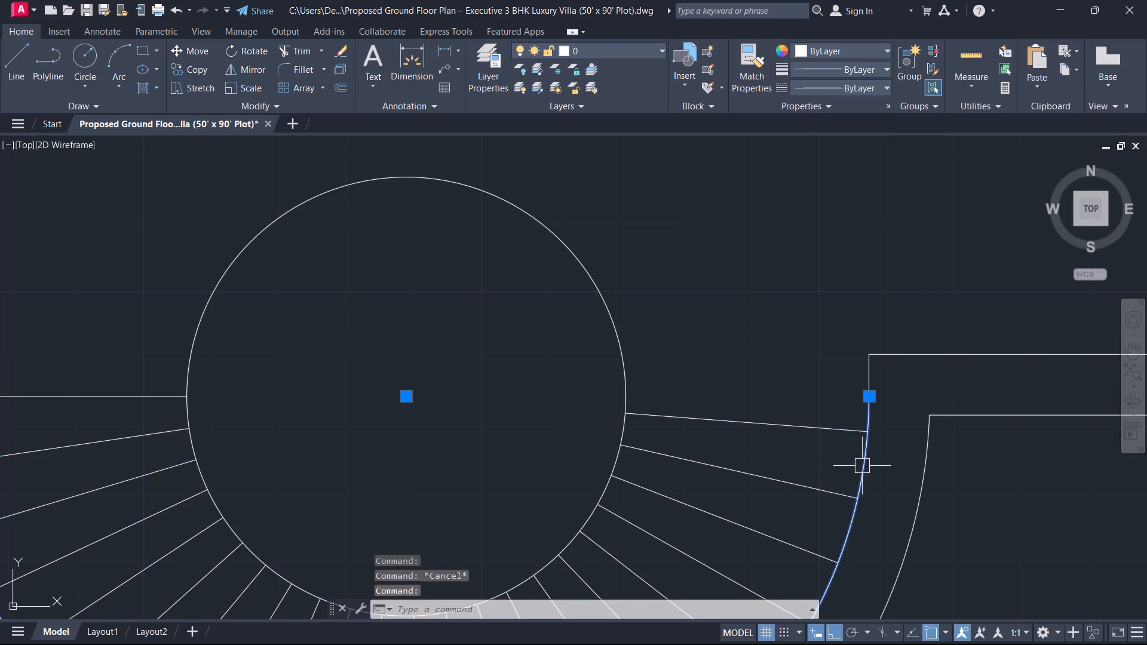
{"action": "scroll", "coordinate": [886, 379], "scroll_direction": "up", "scroll_amount": 2}
{"action": "left_click", "coordinate": [835, 388]}
{"action": "type", "text": "j"}
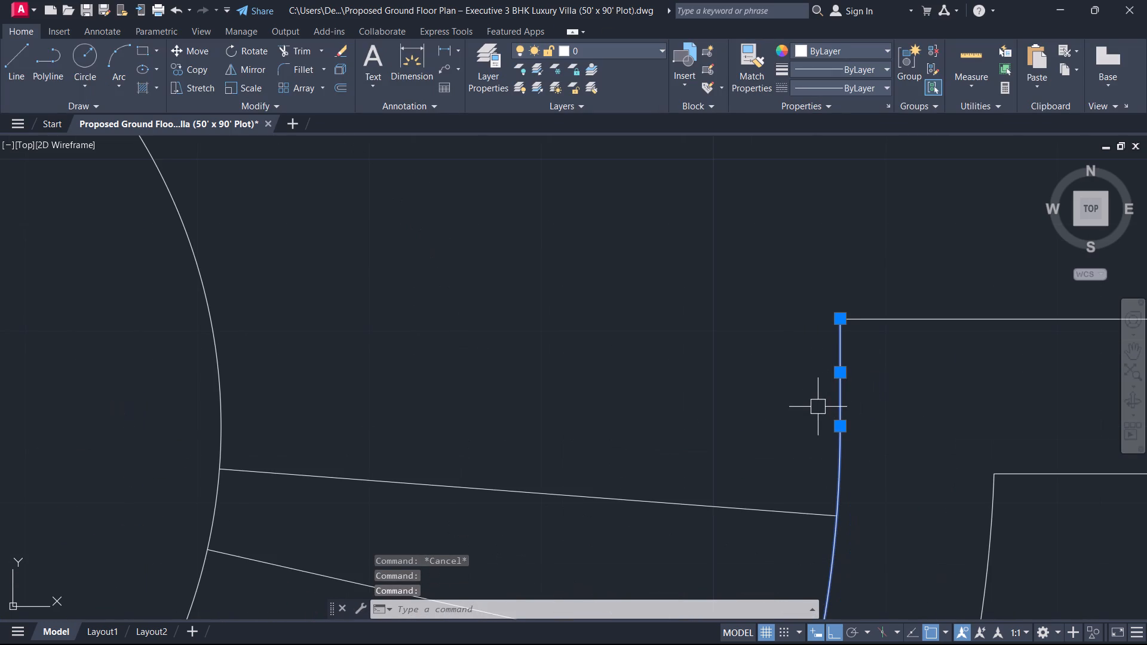
{"action": "key", "text": "space"}
Inspect the joined inner wall polyline and its extent around the arrayed stair treads.
{"action": "scroll", "coordinate": [817, 451], "scroll_direction": "down", "scroll_amount": 4}
{"action": "scroll", "coordinate": [825, 436], "scroll_direction": "up", "scroll_amount": 3}
{"action": "left_click_drag", "start_coordinate": [793, 481], "coordinate": [787, 481]}
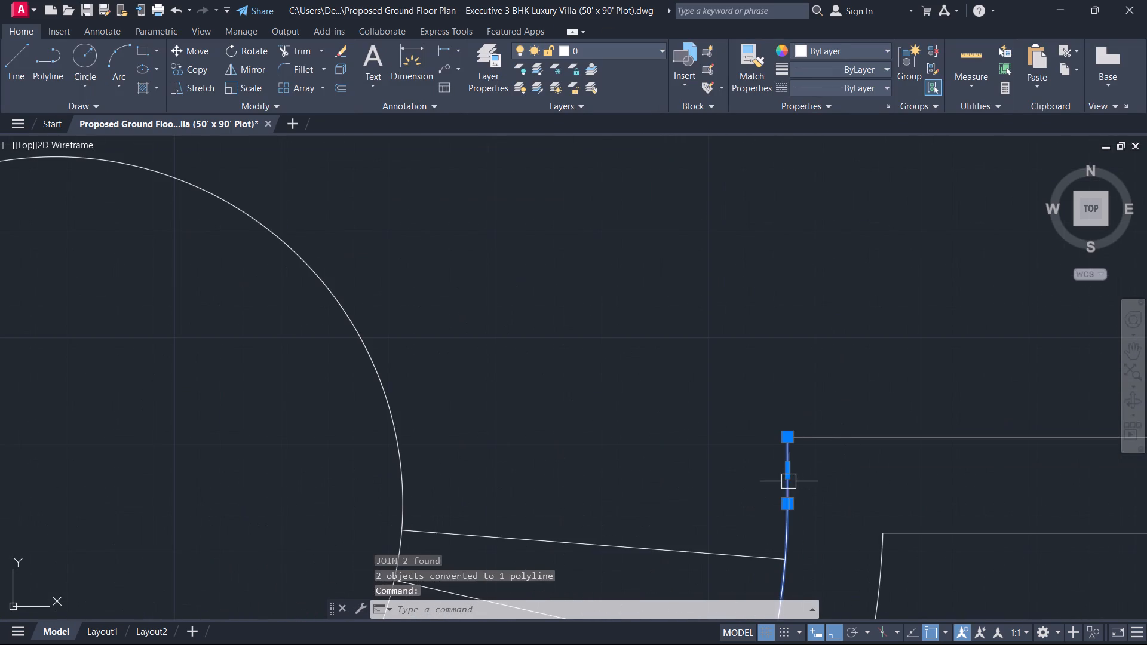
{"action": "scroll", "coordinate": [751, 493], "scroll_direction": "down", "scroll_amount": 1}
{"action": "scroll", "coordinate": [758, 506], "scroll_direction": "up", "scroll_amount": 1}
{"action": "middle_click_drag", "start_coordinate": [759, 507], "coordinate": [815, 285]}
{"action": "scroll", "coordinate": [814, 291], "scroll_direction": "down", "scroll_amount": 3}
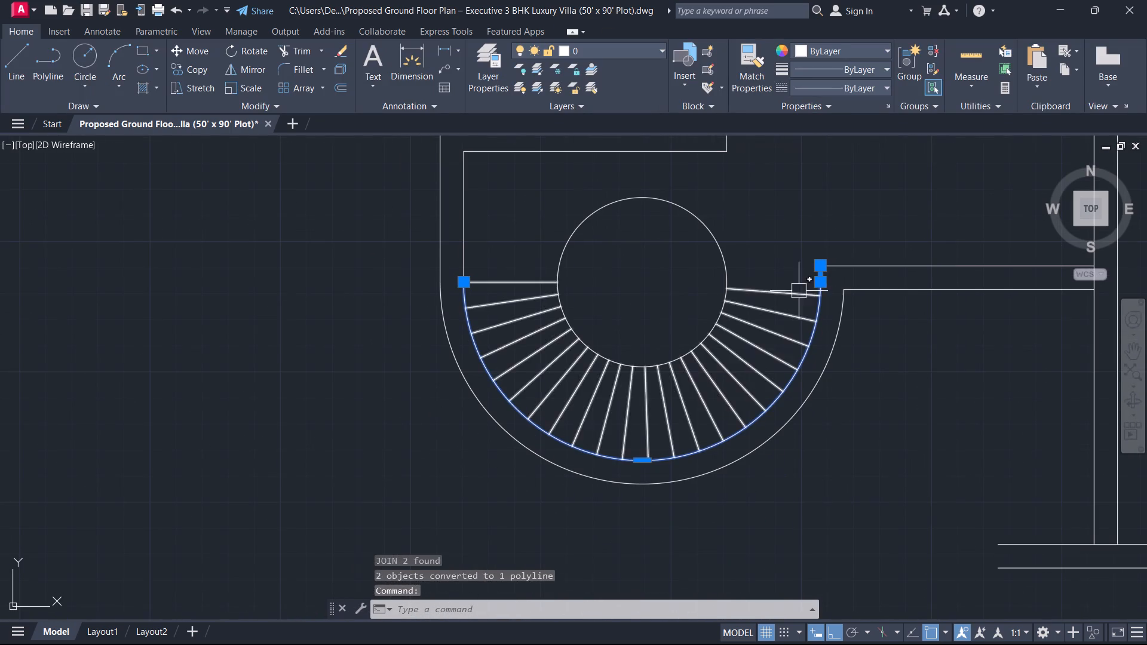
{"action": "scroll", "coordinate": [569, 328], "scroll_direction": "up", "scroll_amount": 1}
{"action": "middle_click_drag", "start_coordinate": [572, 330], "coordinate": [401, 377]}
{"action": "key", "text": "Escape"}
{"action": "scroll", "coordinate": [695, 390], "scroll_direction": "up", "scroll_amount": 1}
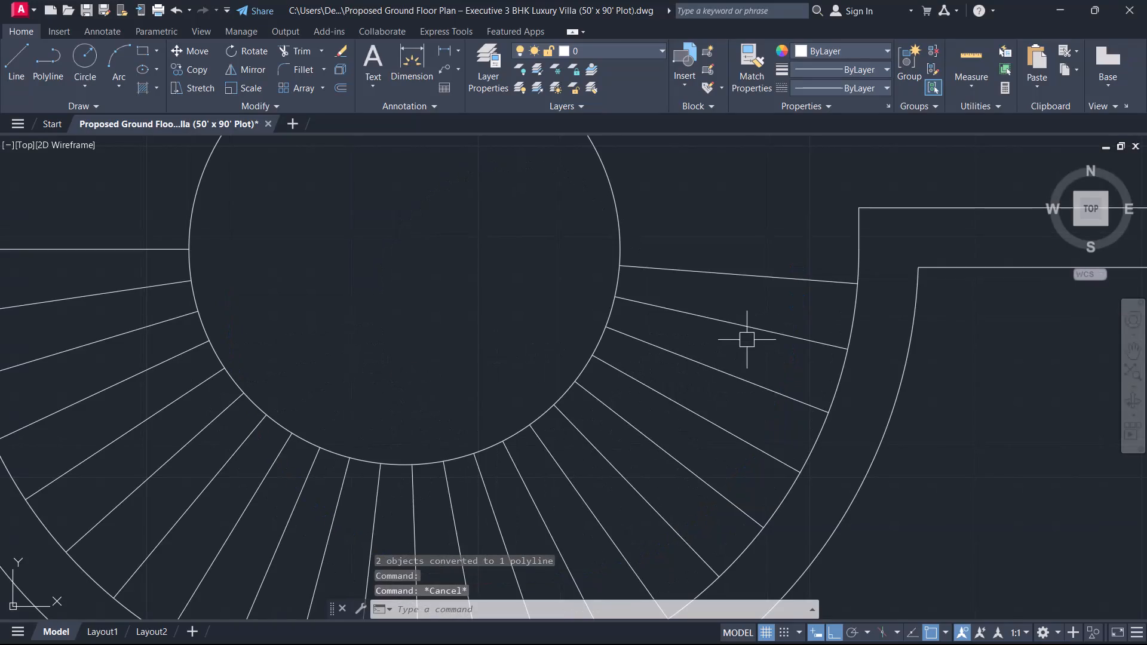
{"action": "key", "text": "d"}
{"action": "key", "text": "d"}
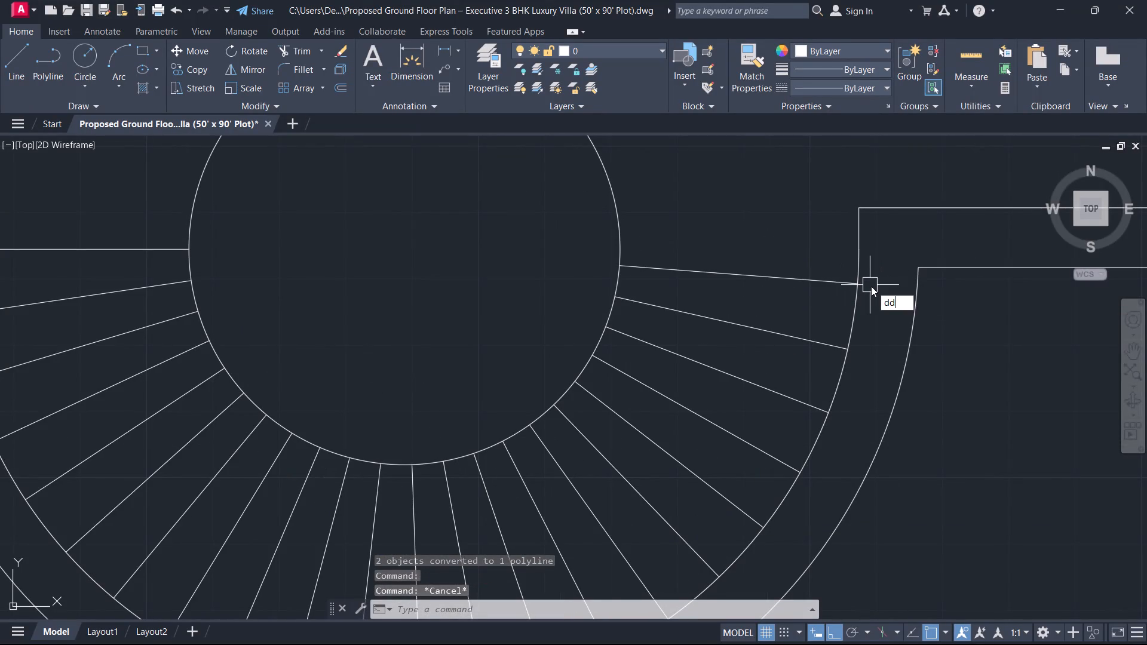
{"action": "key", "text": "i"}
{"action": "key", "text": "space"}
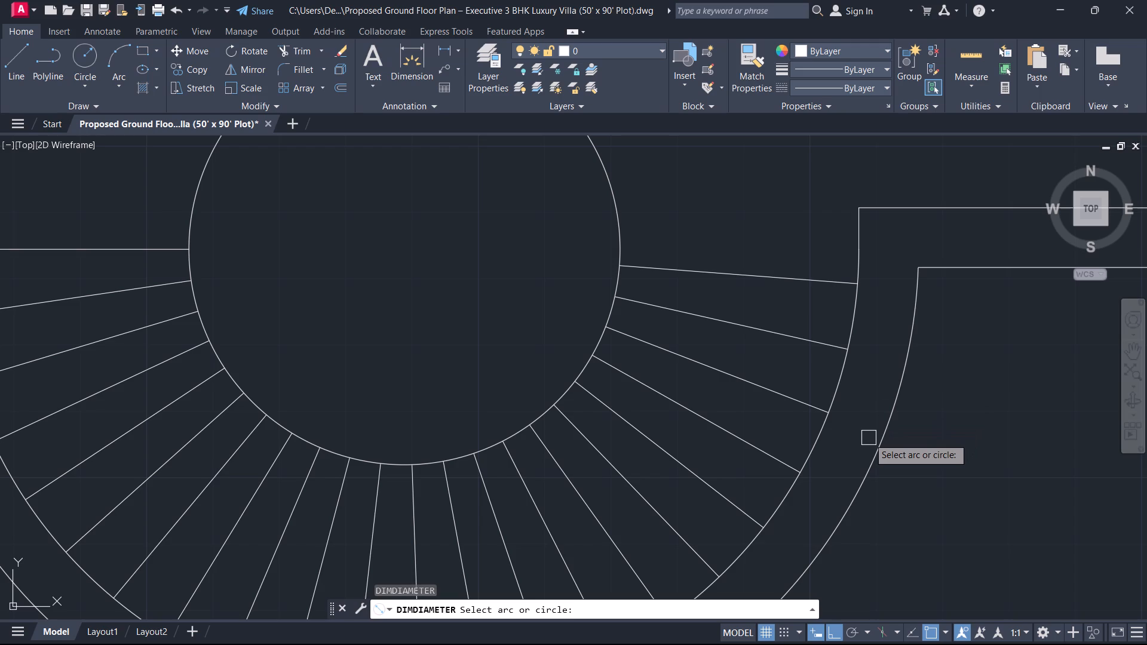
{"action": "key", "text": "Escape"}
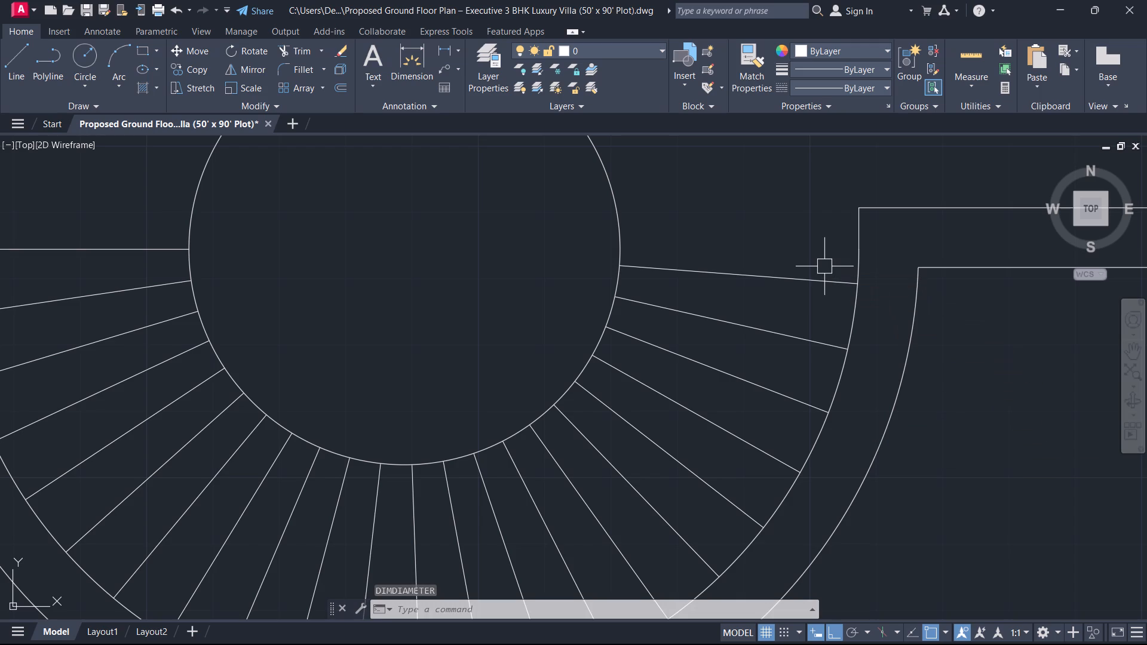
Measure the gap between the outer end of the last tread and the adjacent wall corner.
{"action": "type", "text": "di"}
{"action": "key", "text": "space"}
{"action": "left_click", "coordinate": [857, 285]}
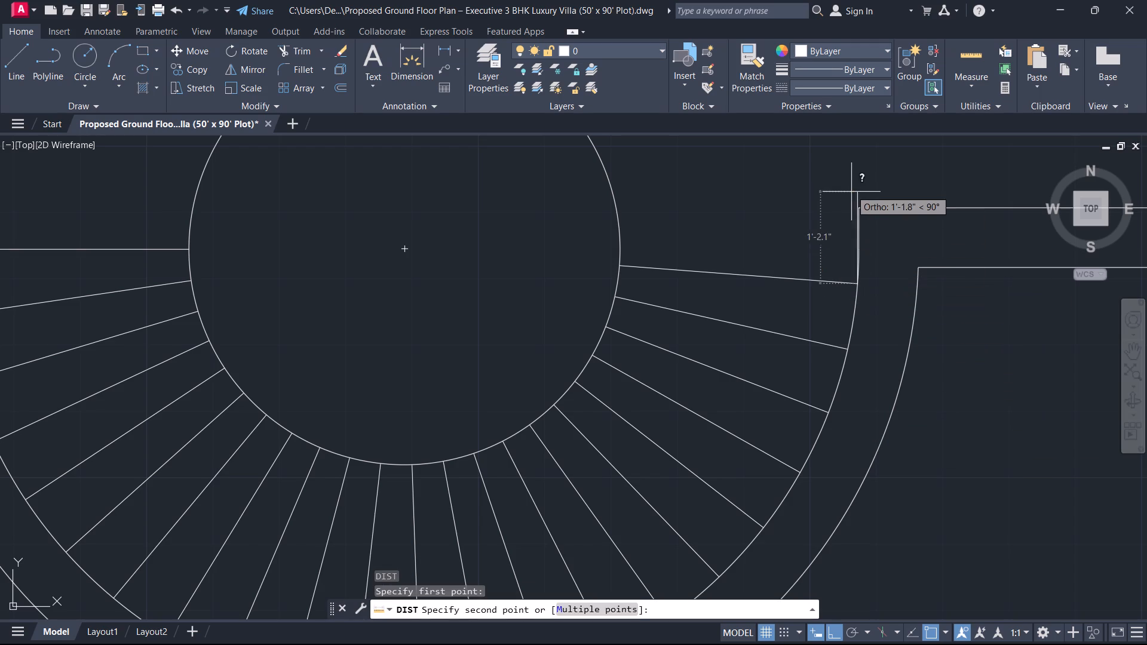
{"action": "scroll", "coordinate": [858, 210], "scroll_direction": "up", "scroll_amount": 4}
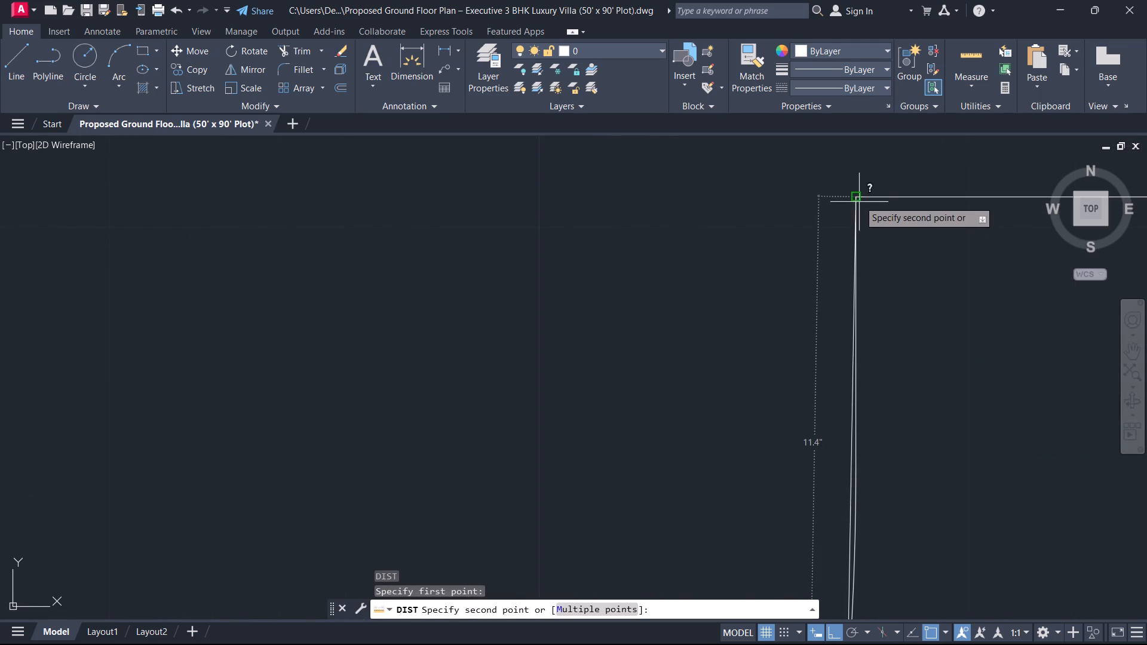
{"action": "key", "text": "Escape"}
{"action": "scroll", "coordinate": [859, 199], "scroll_direction": "down", "scroll_amount": 1}
{"action": "scroll", "coordinate": [859, 199], "scroll_direction": "up", "scroll_amount": 1}
{"action": "scroll", "coordinate": [858, 198], "scroll_direction": "down", "scroll_amount": 4}
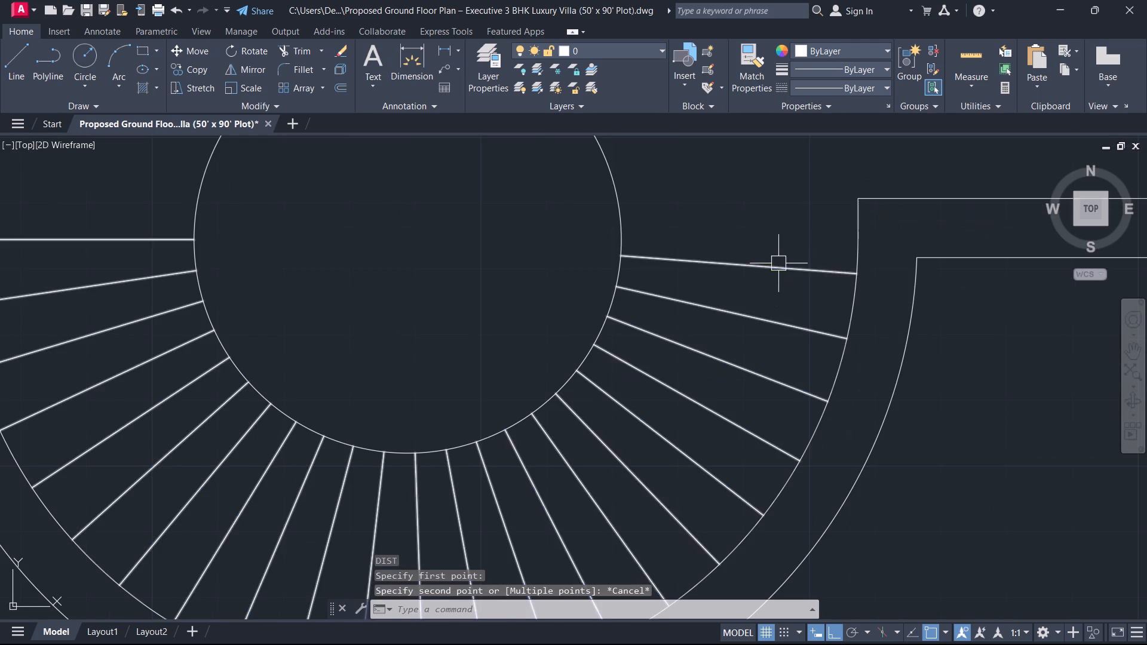
Delete the whole array of stair treads around the circle inside the curved wall.
{"action": "left_click", "coordinate": [778, 263]}
{"action": "key", "text": "Delete"}
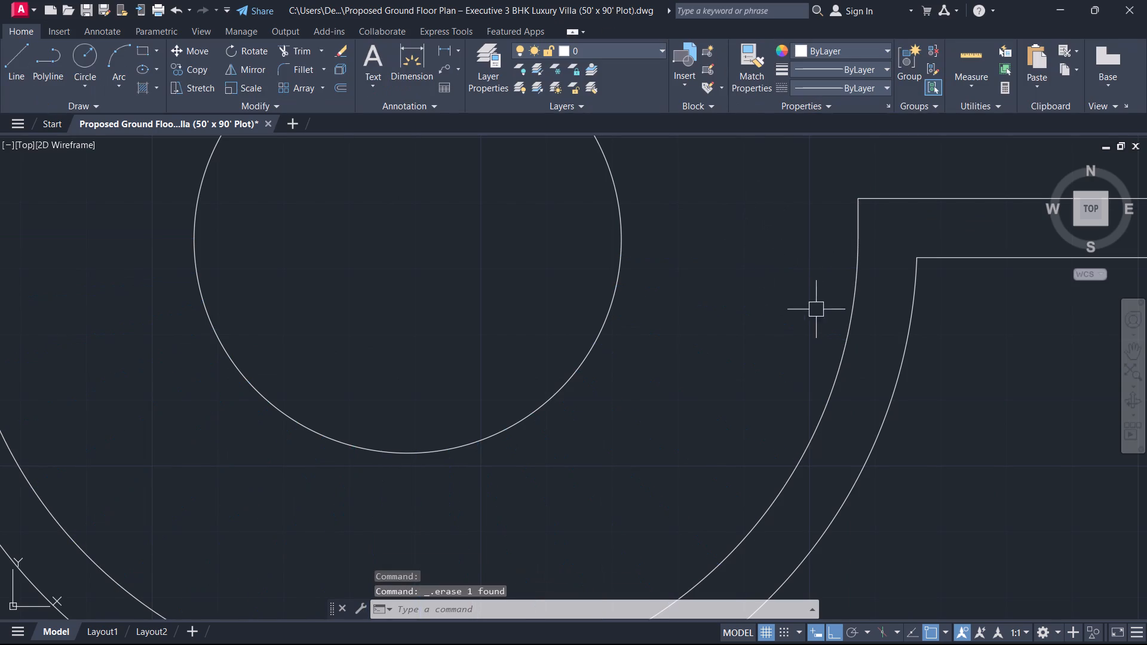
{"action": "left_click", "coordinate": [842, 325]}
{"action": "key", "text": "Escape"}
{"action": "scroll", "coordinate": [700, 337], "scroll_direction": "down", "scroll_amount": 3}
{"action": "scroll", "coordinate": [583, 340], "scroll_direction": "up", "scroll_amount": 1}
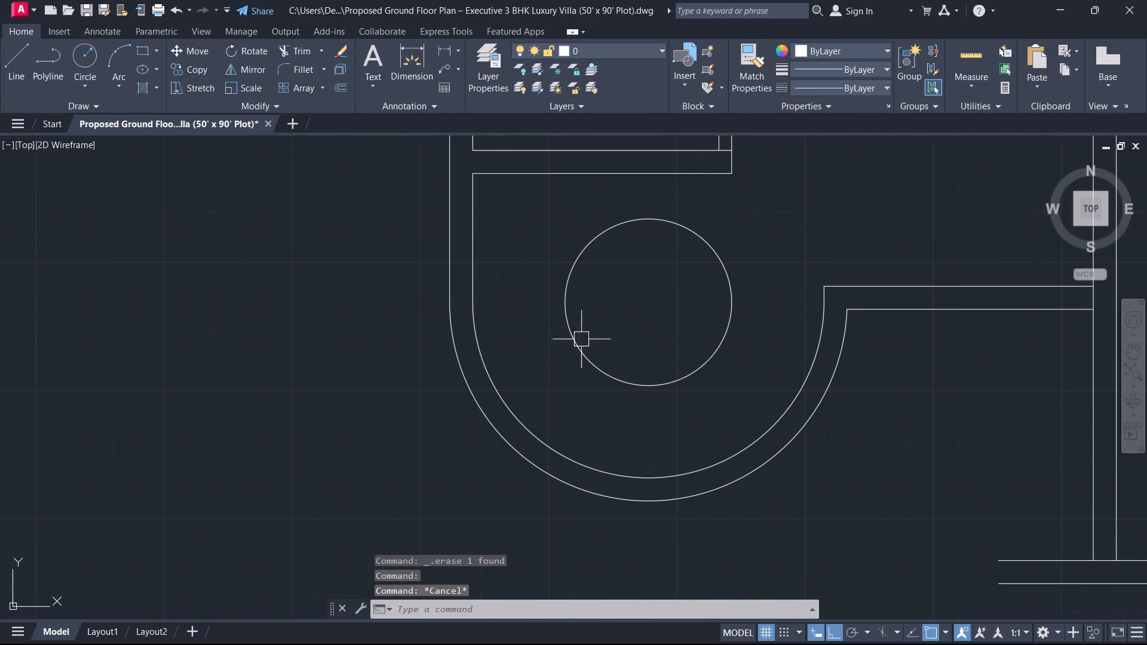
{"action": "left_click", "coordinate": [489, 362]}
{"action": "key", "text": "Escape"}
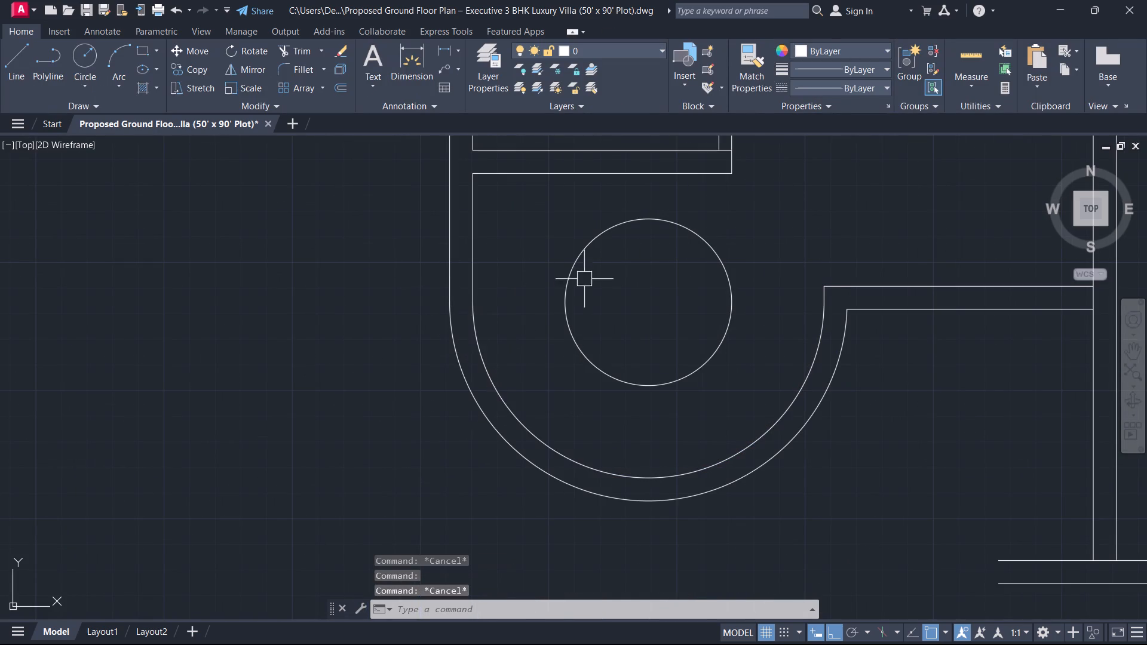
Draw a horizontal line from the circle's right quadrant through its centre and out past its left side.
{"action": "left_click", "coordinate": [697, 368]}
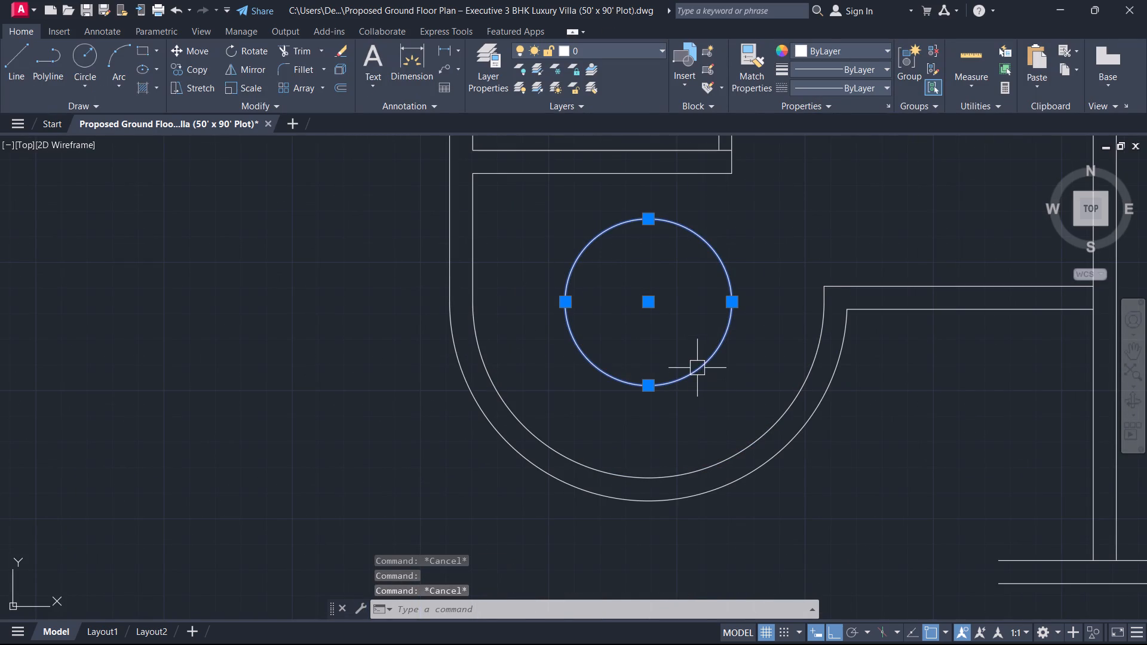
{"action": "type", "text": "l"}
{"action": "key", "text": "space"}
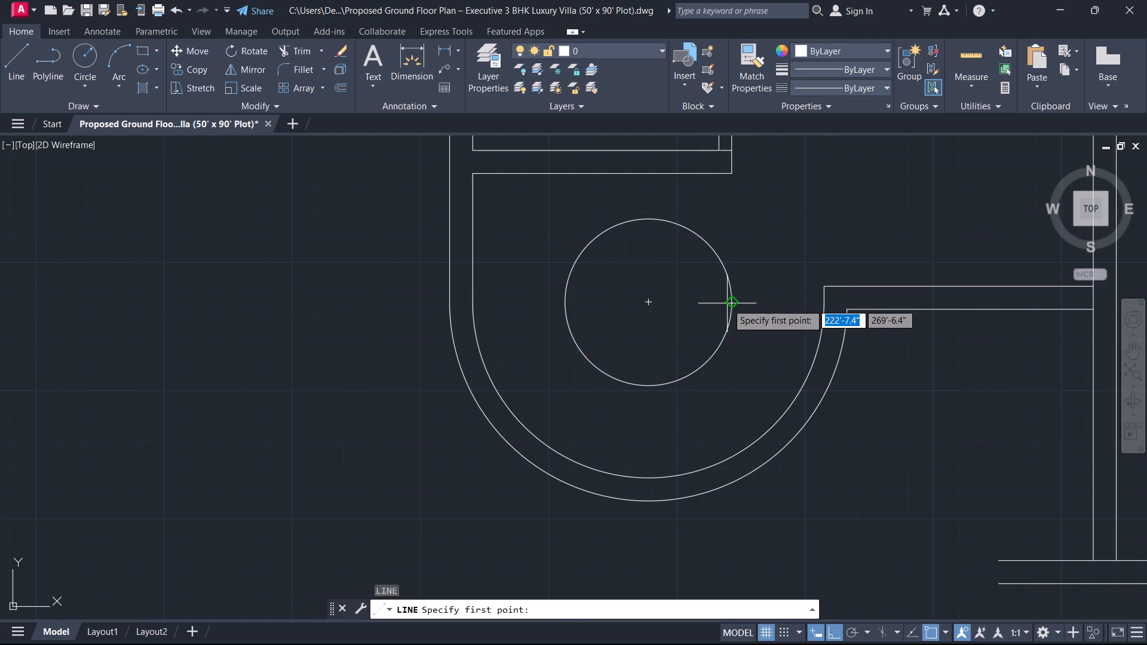
{"action": "left_click", "coordinate": [727, 303]}
{"action": "left_click", "coordinate": [529, 303]}
{"action": "key", "text": "Escape"}
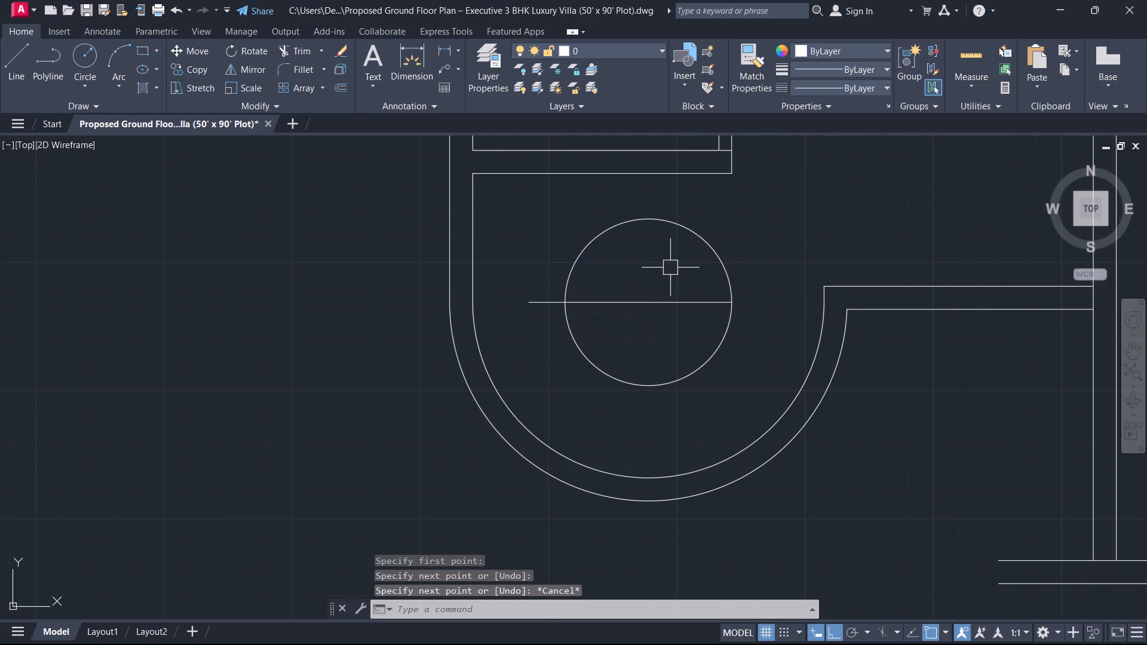
Trim away the circle's upper half and remove the remaining horizontal line pieces, leaving only the lower semicircle.
{"action": "type", "text": "tr"}
{"action": "key", "text": "space"}
{"action": "left_click", "coordinate": [716, 244]}
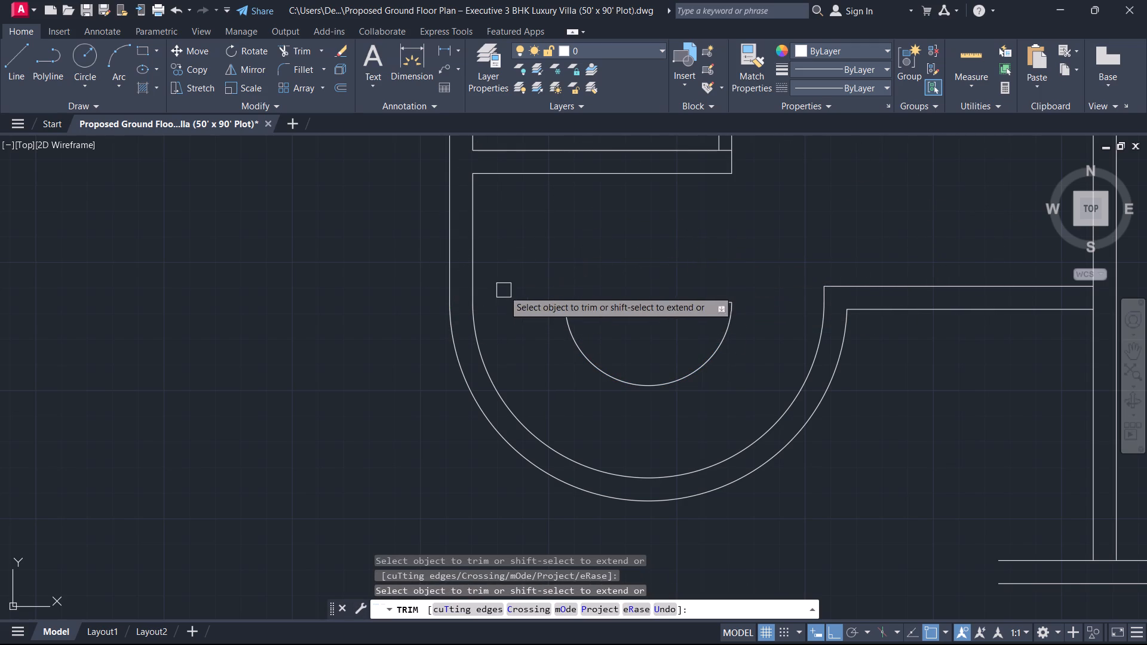
{"action": "left_click", "coordinate": [534, 306]}
{"action": "left_click", "coordinate": [611, 301]}
{"action": "key", "text": "Escape"}
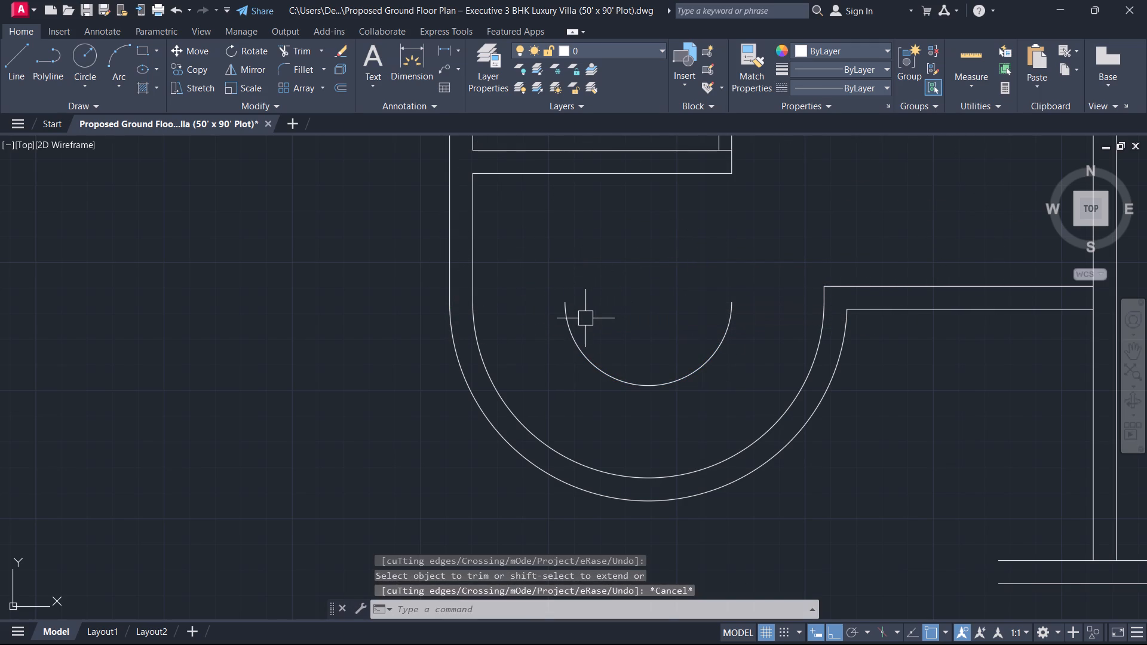
Draw a horizontal line from the semicircle's left end to the curved wall's inner face.
{"action": "type", "text": "l"}
{"action": "key", "text": "space"}
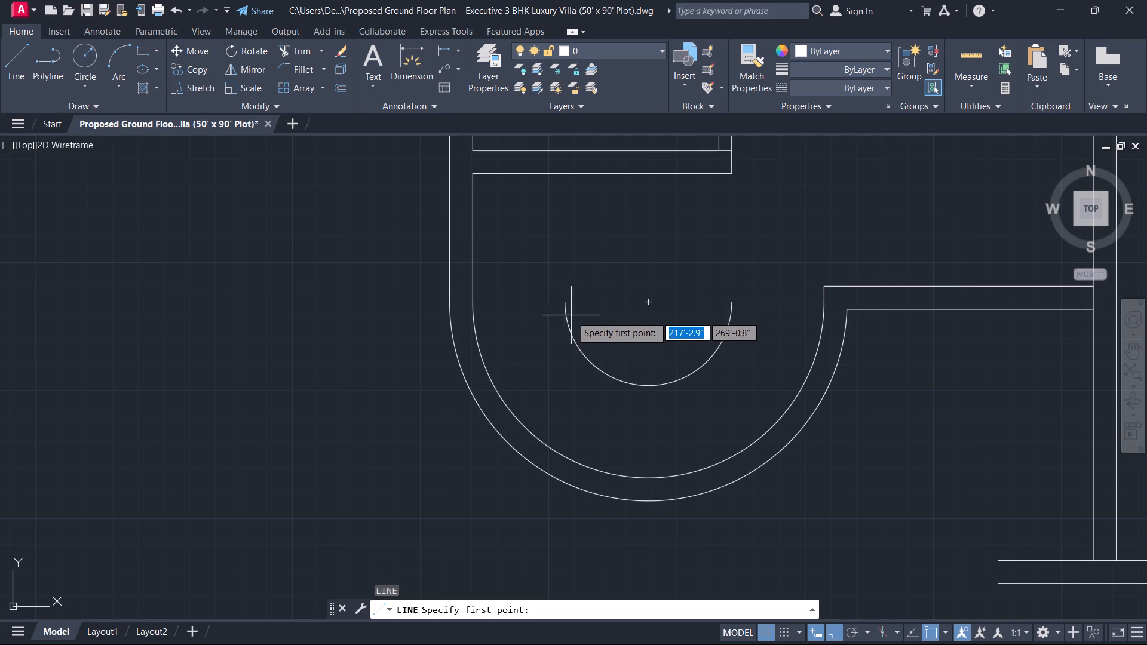
{"action": "left_click", "coordinate": [560, 299]}
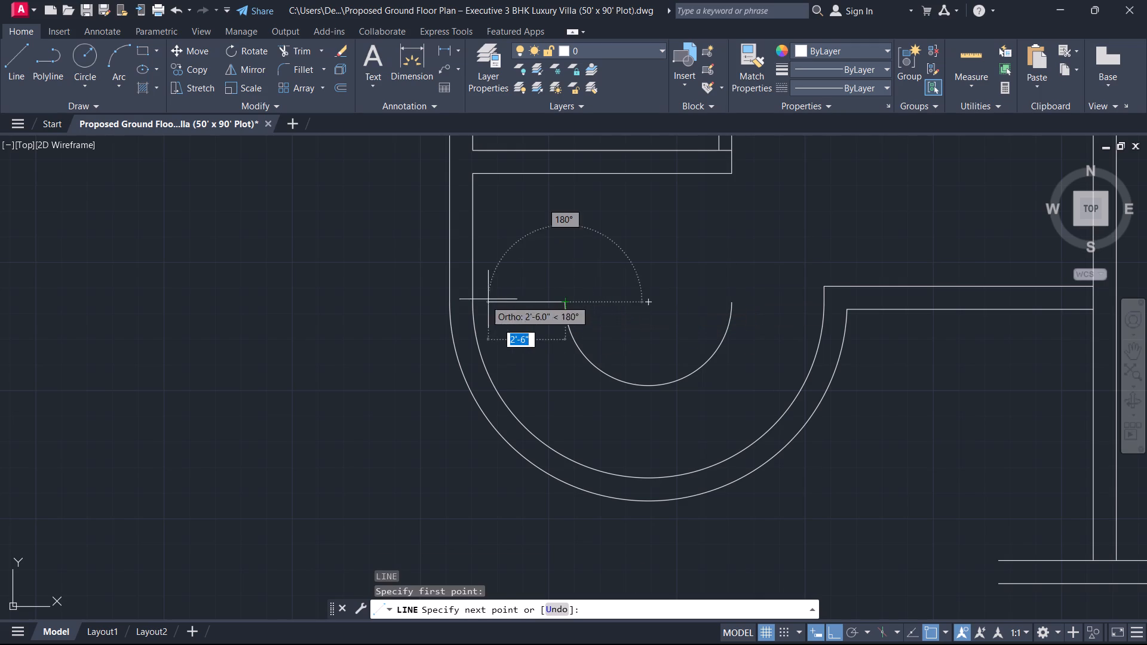
{"action": "left_click", "coordinate": [476, 299]}
{"action": "key", "text": "Escape"}
Array the horizontal tread line along the curved wall's inner arc as a path array with 1" spacing.
{"action": "scroll", "coordinate": [482, 302], "scroll_direction": "up", "scroll_amount": 3}
{"action": "left_click", "coordinate": [482, 302]}
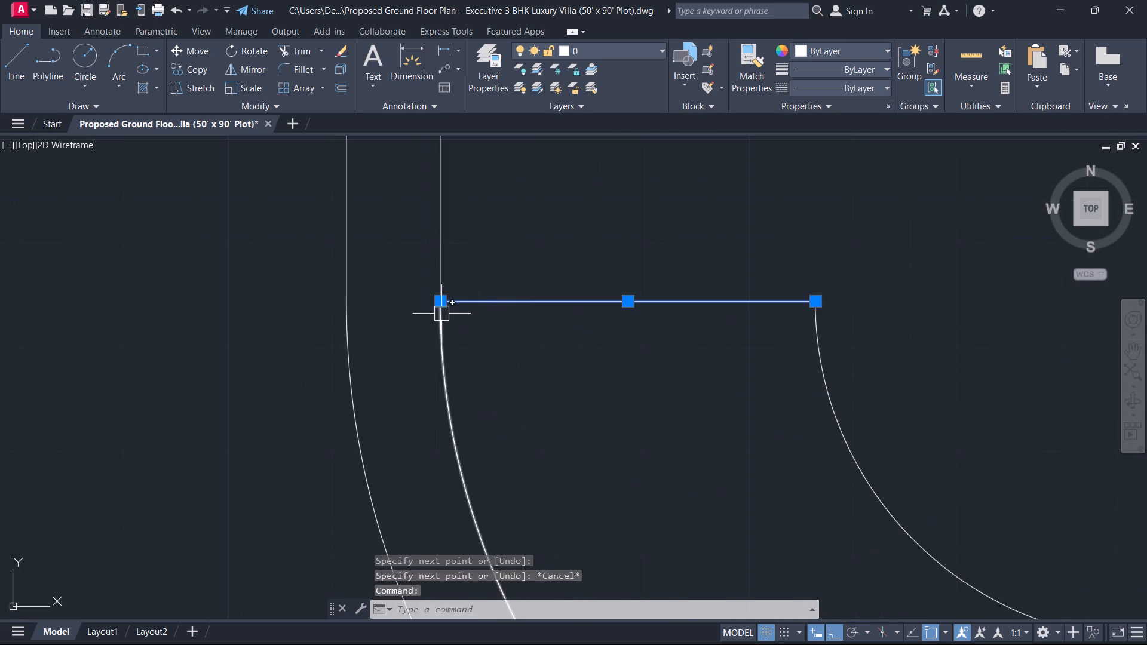
{"action": "left_click", "coordinate": [433, 331]}
{"action": "left_click", "coordinate": [446, 350]}
{"action": "left_click", "coordinate": [444, 357]}
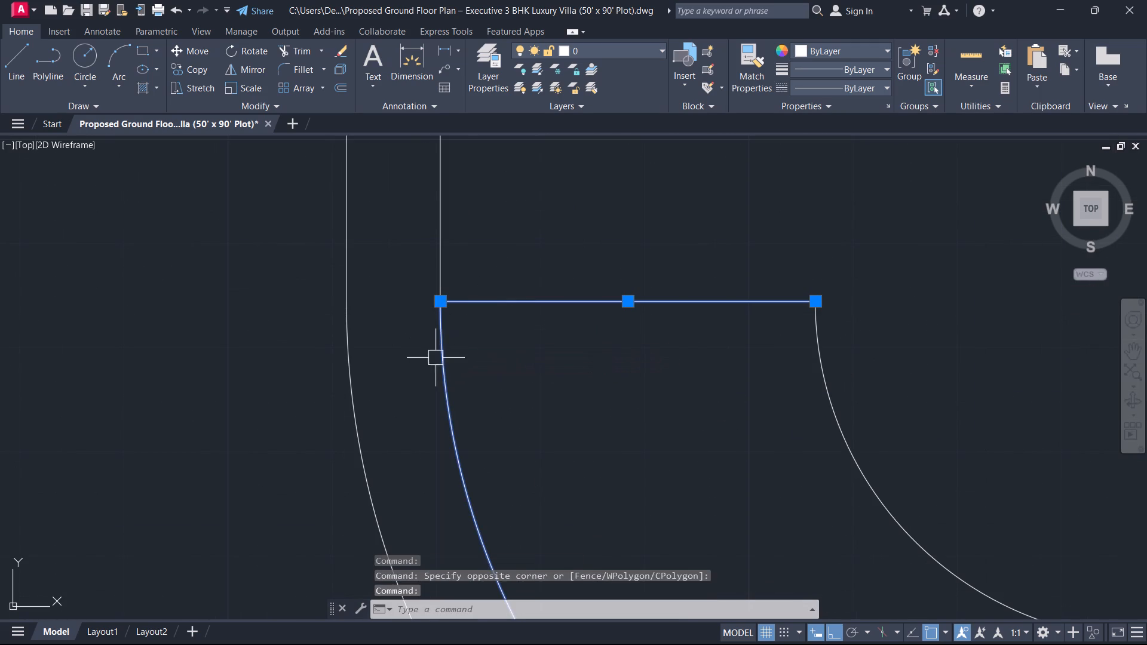
{"action": "key", "text": "Escape"}
{"action": "left_click", "coordinate": [484, 301]}
{"action": "type", "text": "ar"}
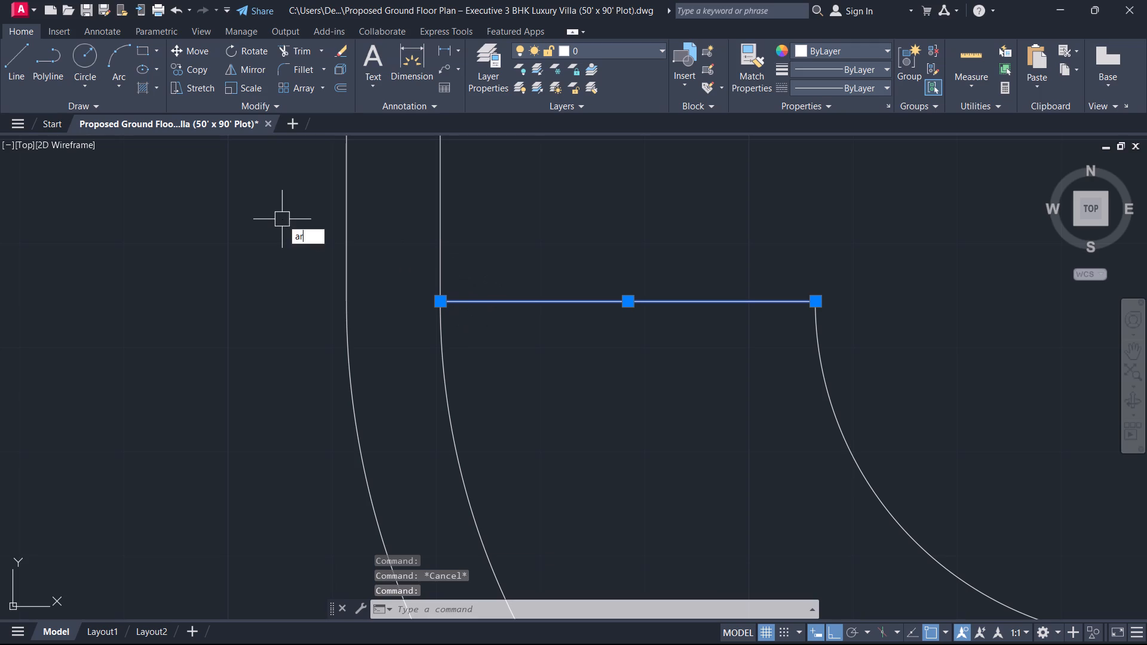
{"action": "key", "text": "space"}
{"action": "left_click_drag", "start_coordinate": [338, 276], "coordinate": [282, 219]}
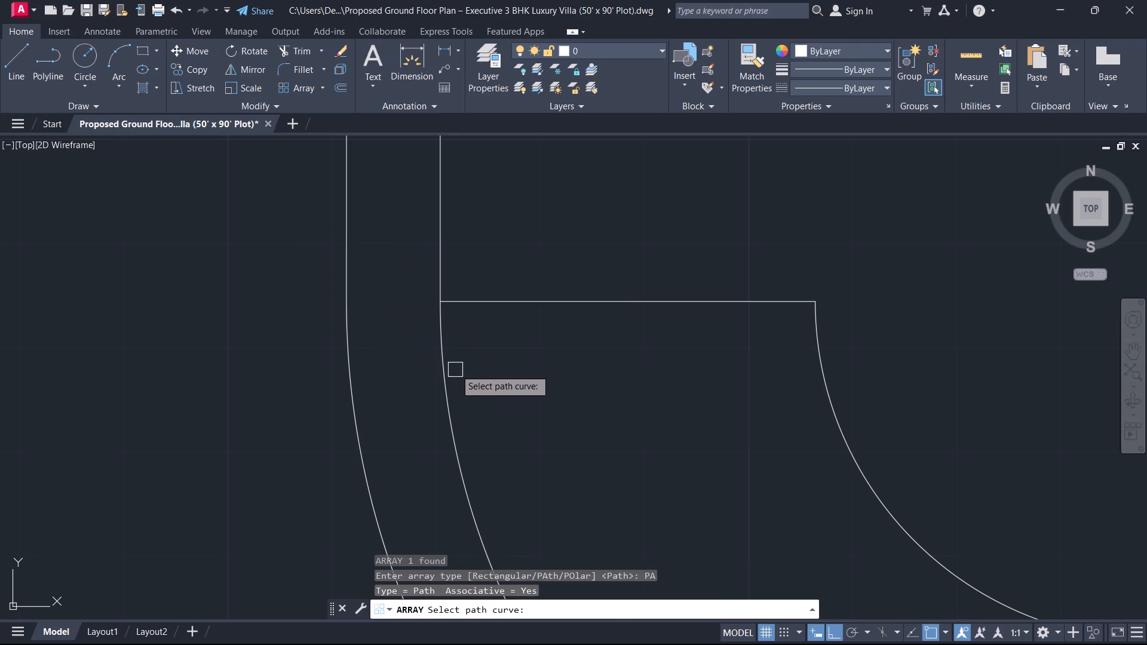
{"action": "left_click", "coordinate": [449, 367]}
{"action": "left_click", "coordinate": [174, 67]}
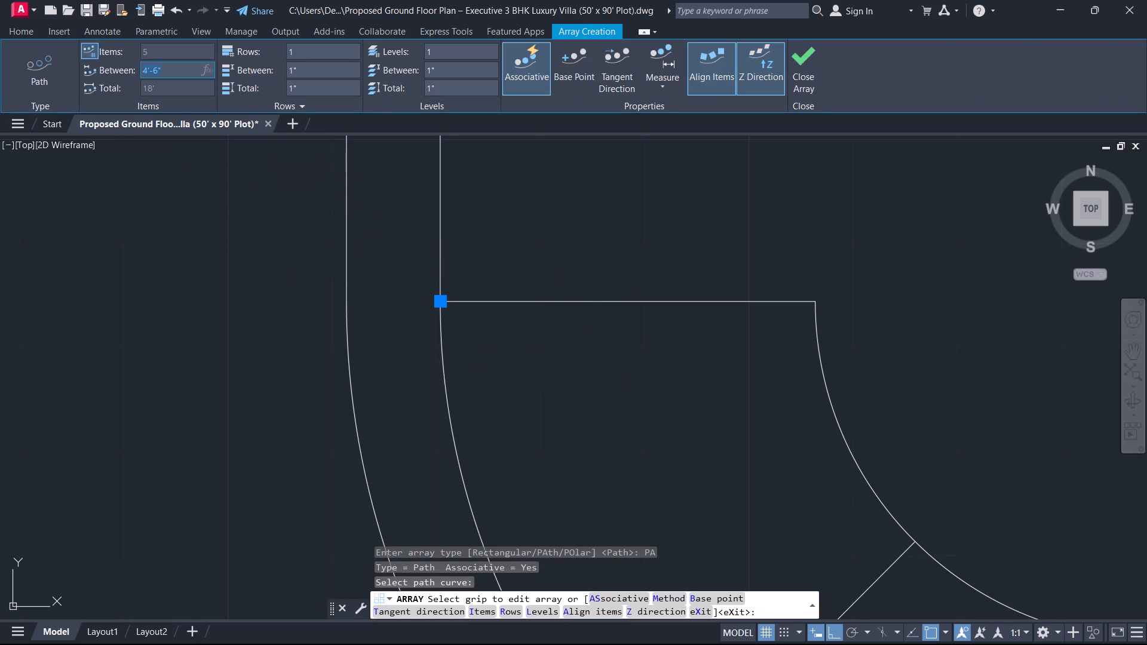
{"action": "key", "text": "1"}
{"action": "key", "text": "Return"}
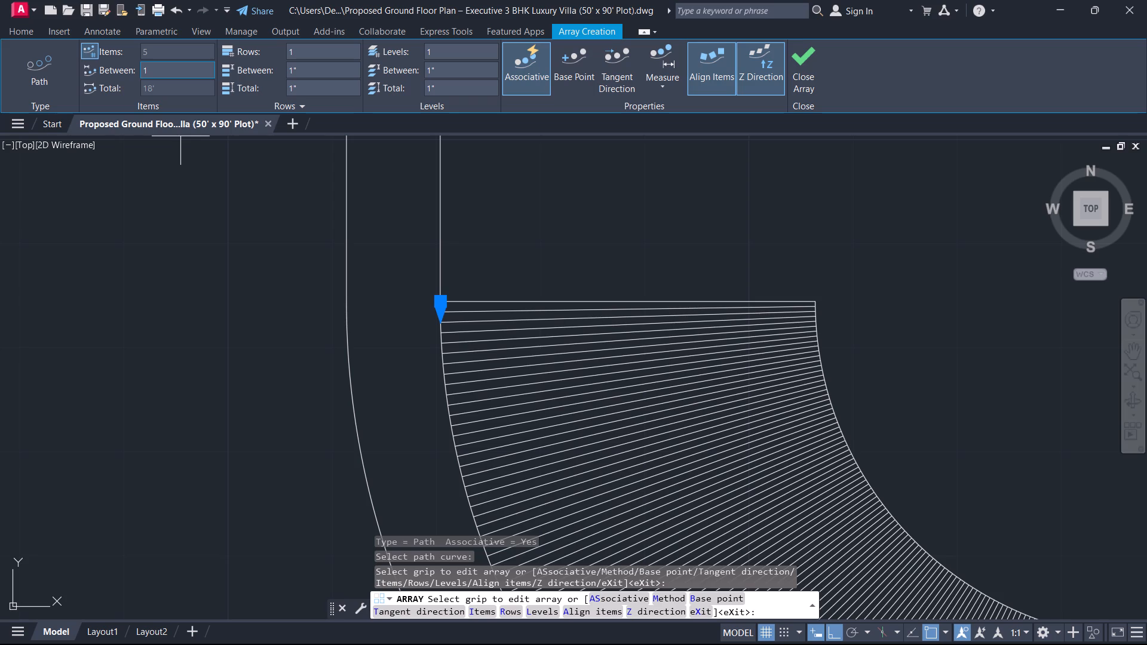
Set the path array's item spacing to 10" and finish the array.
{"action": "left_click", "coordinate": [171, 72]}
{"action": "type", "text": "10"}
{"action": "key", "text": "Return"}
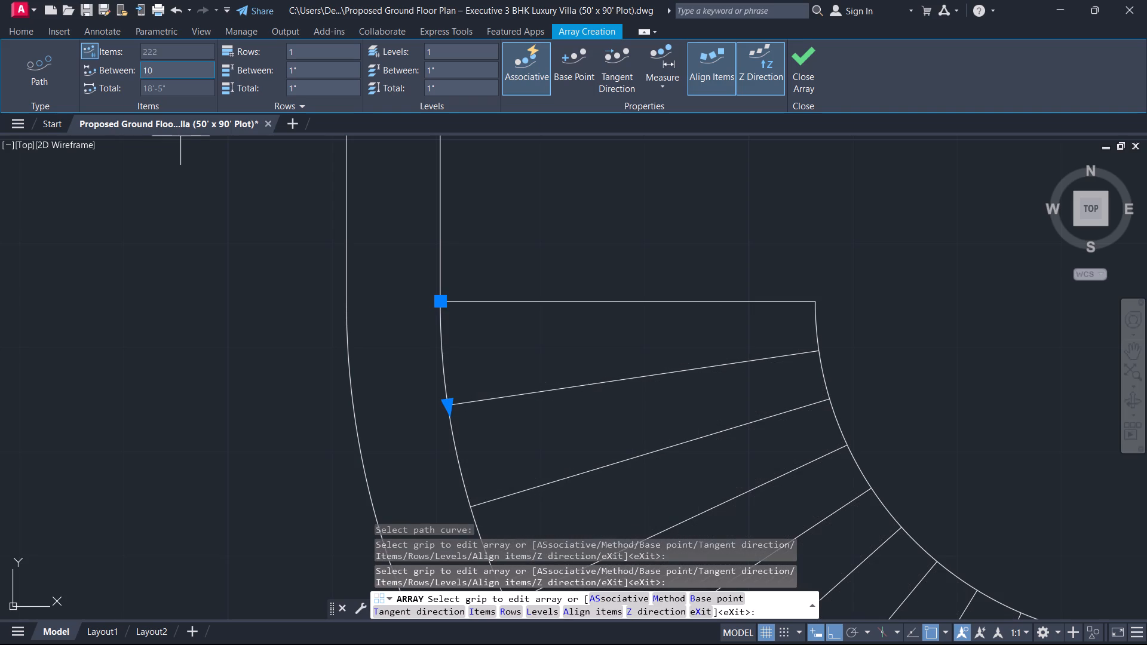
{"action": "scroll", "coordinate": [720, 106], "scroll_direction": "down", "scroll_amount": 4}
{"action": "scroll", "coordinate": [677, 285], "scroll_direction": "up", "scroll_amount": 1}
{"action": "scroll", "coordinate": [672, 299], "scroll_direction": "down", "scroll_amount": 4}
{"action": "middle_click_drag", "start_coordinate": [639, 321], "coordinate": [461, 383]}
{"action": "scroll", "coordinate": [464, 386], "scroll_direction": "up", "scroll_amount": 4}
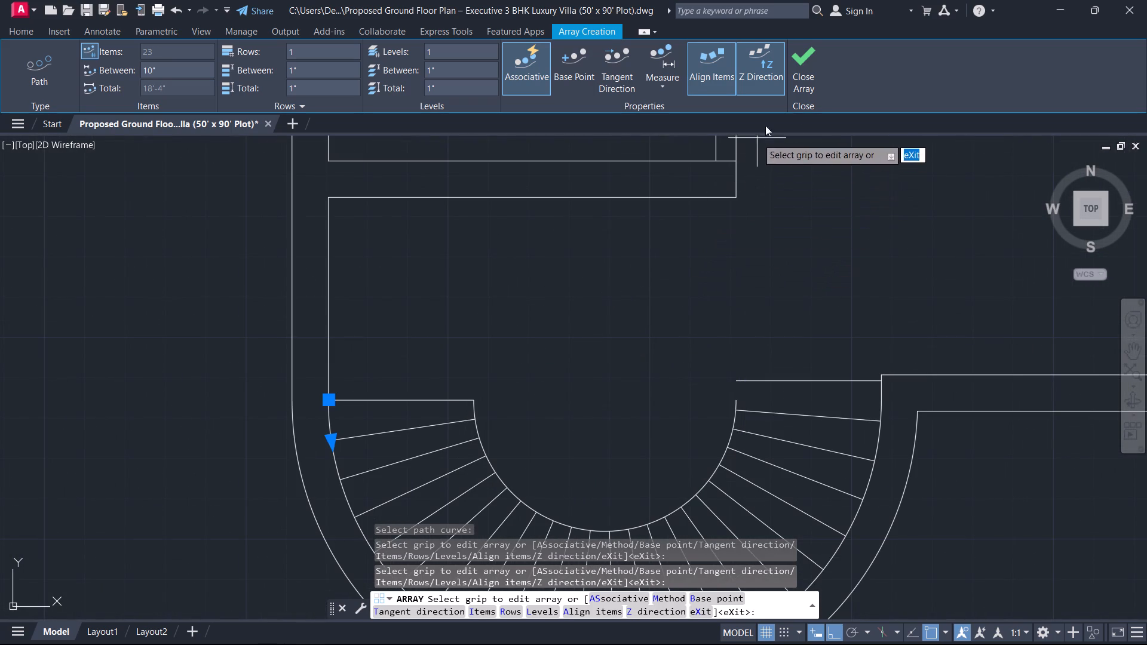
{"action": "left_click", "coordinate": [801, 79]}
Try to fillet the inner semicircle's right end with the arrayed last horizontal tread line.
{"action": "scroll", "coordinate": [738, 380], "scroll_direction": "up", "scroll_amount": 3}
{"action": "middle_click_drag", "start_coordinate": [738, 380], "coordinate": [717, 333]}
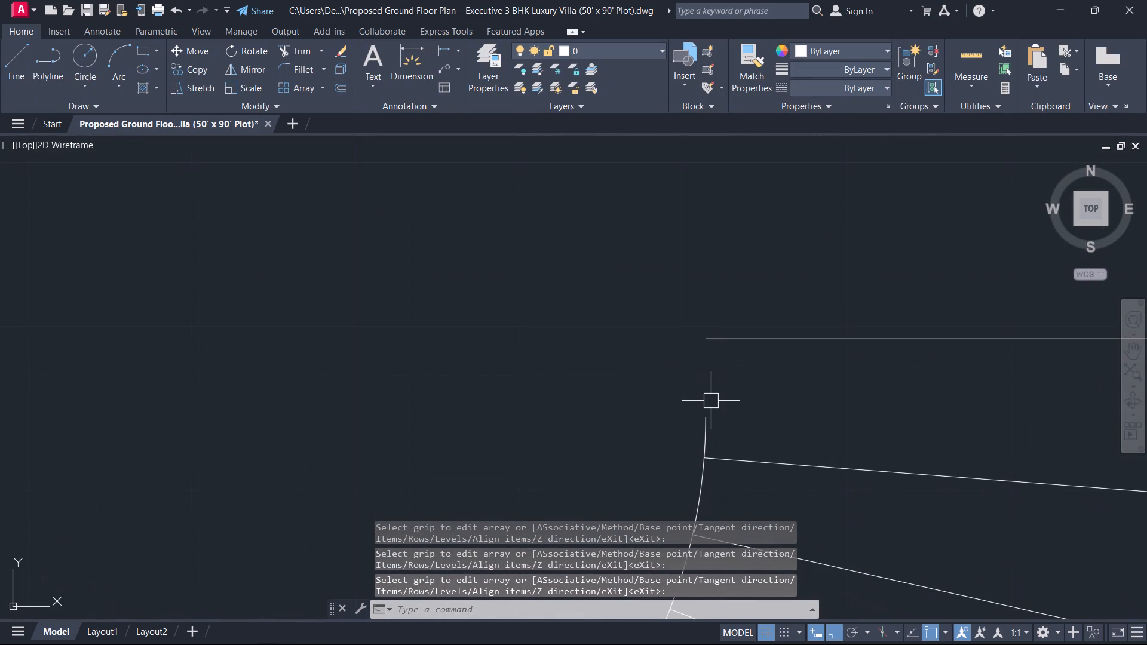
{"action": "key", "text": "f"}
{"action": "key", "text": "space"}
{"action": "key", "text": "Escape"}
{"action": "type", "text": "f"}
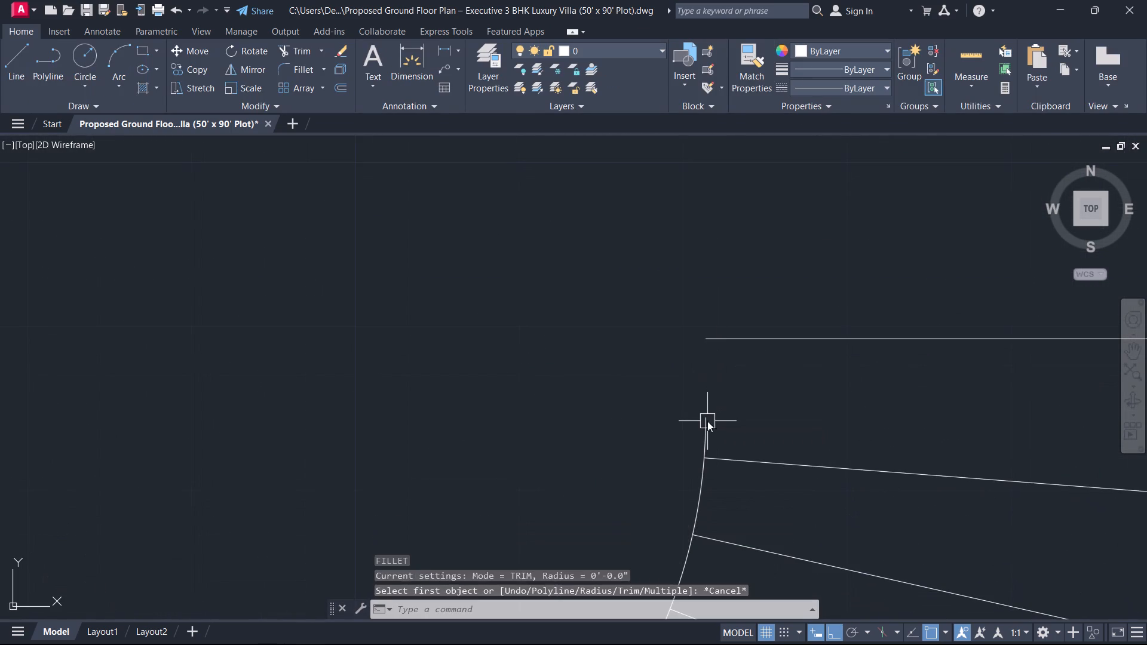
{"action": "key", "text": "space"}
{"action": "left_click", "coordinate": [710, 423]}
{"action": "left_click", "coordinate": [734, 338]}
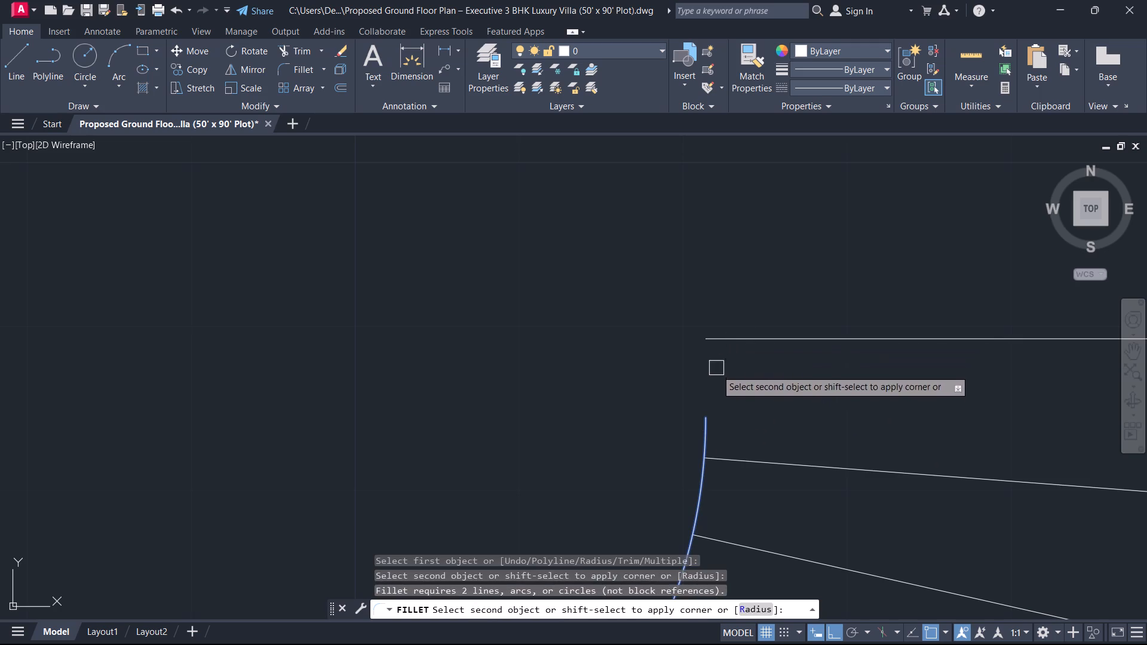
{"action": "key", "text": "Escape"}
Explode the stair tread path array into separate lines.
{"action": "left_click", "coordinate": [745, 345]}
{"action": "type", "text": "x"}
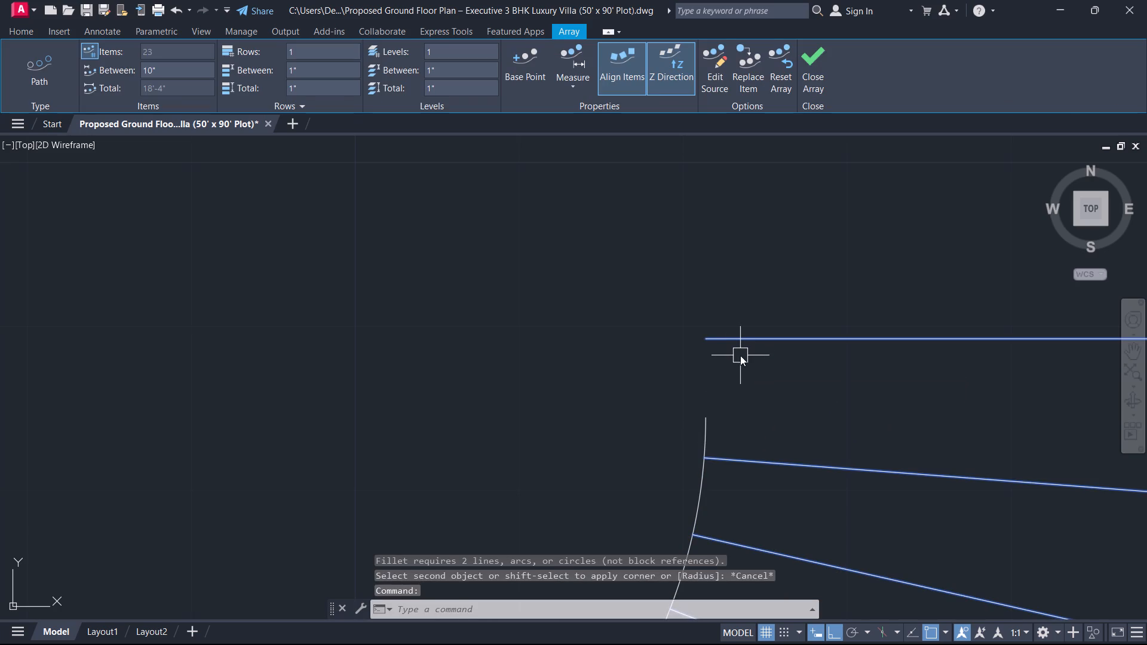
{"action": "key", "text": "space"}
Fillet the inner semicircle's right end with the last horizontal tread line into a sharp corner.
{"action": "type", "text": "f"}
{"action": "key", "text": "space"}
{"action": "left_click", "coordinate": [706, 435]}
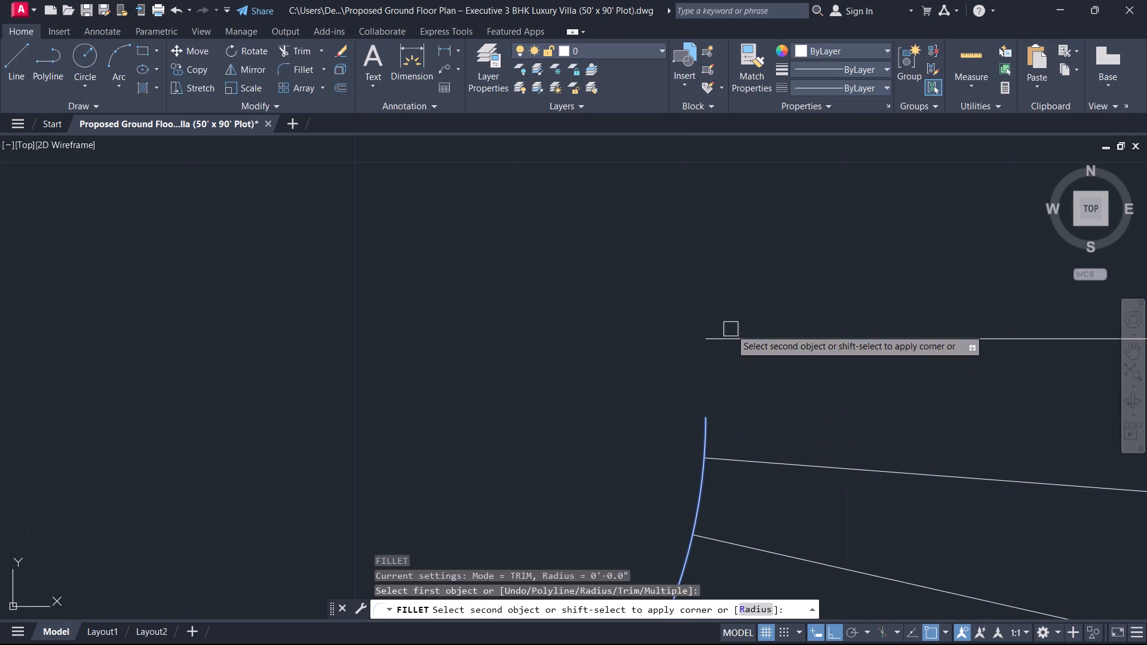
{"action": "left_click", "coordinate": [733, 336]}
{"action": "key", "text": "Escape"}
Examine the curved staircase and its surrounding rooms in the ground floor plan.
{"action": "scroll", "coordinate": [696, 383], "scroll_direction": "down", "scroll_amount": 5}
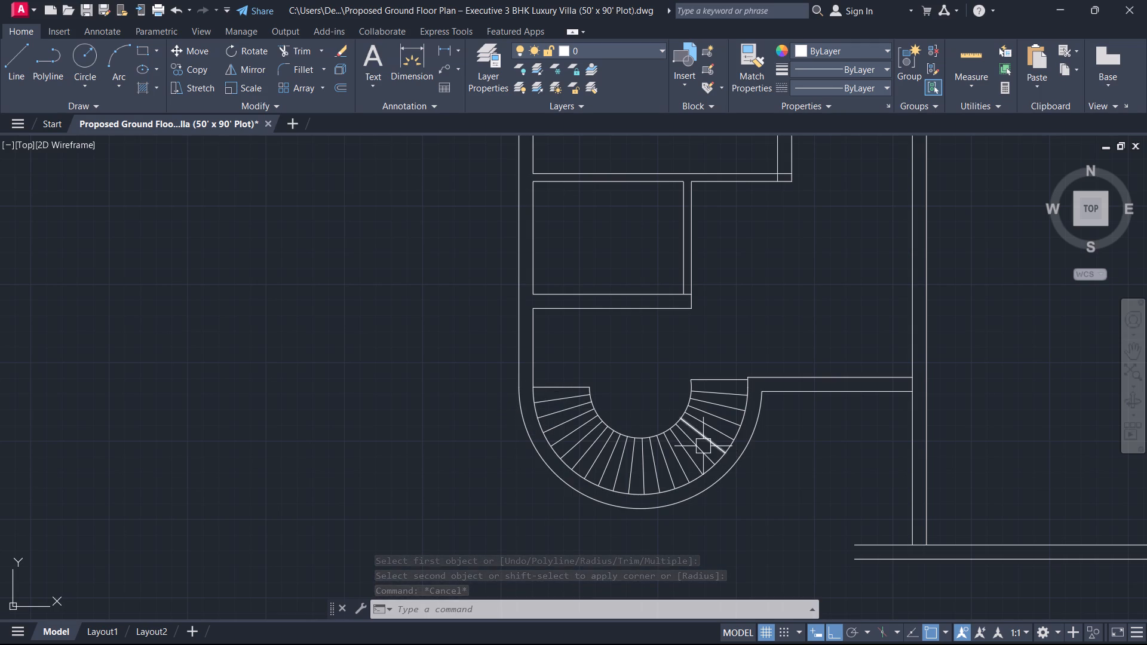
{"action": "scroll", "coordinate": [780, 420], "scroll_direction": "down", "scroll_amount": 2}
{"action": "middle_click_drag", "start_coordinate": [780, 420], "coordinate": [780, 419]}
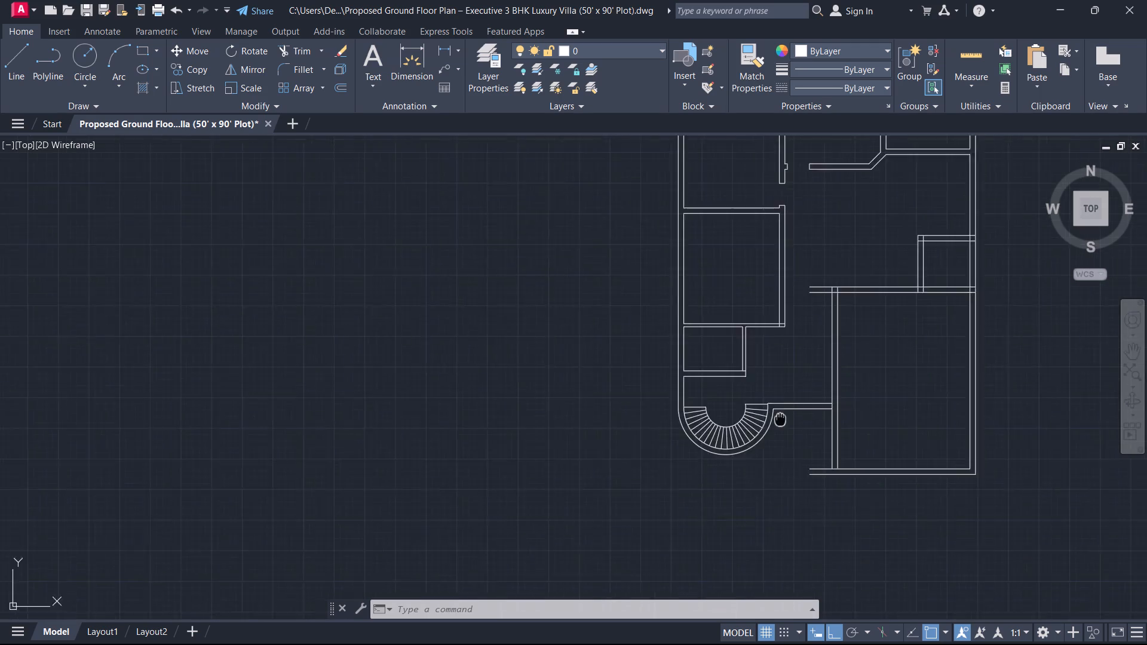
{"action": "middle_click_drag", "start_coordinate": [780, 419], "coordinate": [726, 448]}
{"action": "scroll", "coordinate": [757, 423], "scroll_direction": "up", "scroll_amount": 1}
{"action": "scroll", "coordinate": [722, 262], "scroll_direction": "up", "scroll_amount": 1}
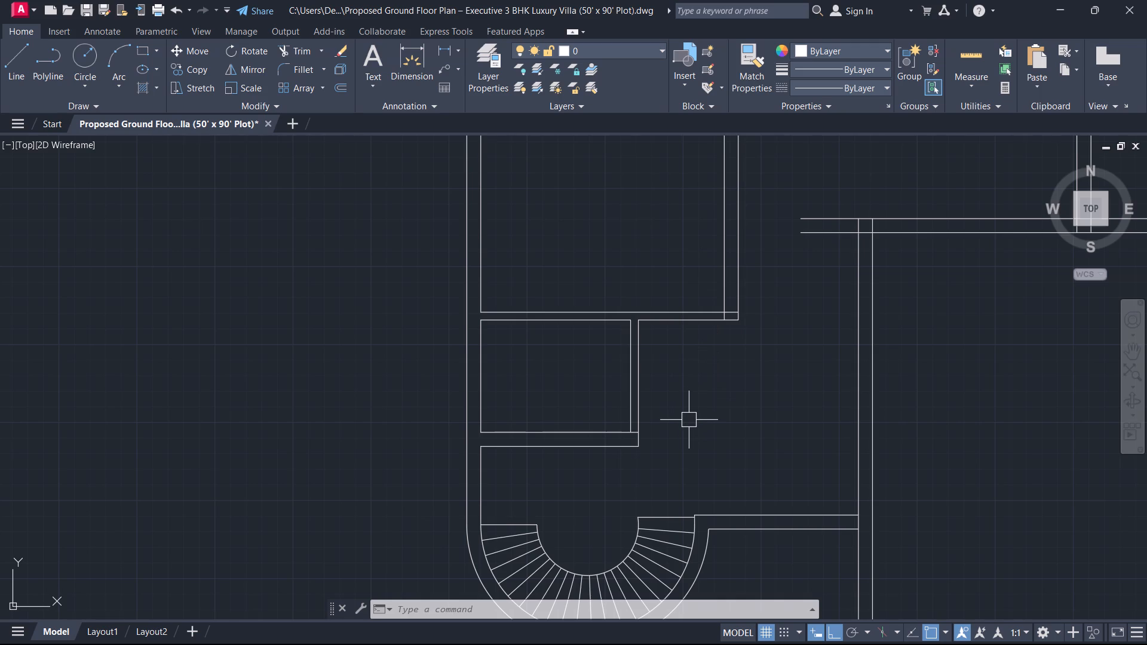
{"action": "middle_click_drag", "start_coordinate": [697, 424], "coordinate": [737, 403]}
{"action": "scroll", "coordinate": [738, 406], "scroll_direction": "down", "scroll_amount": 2}
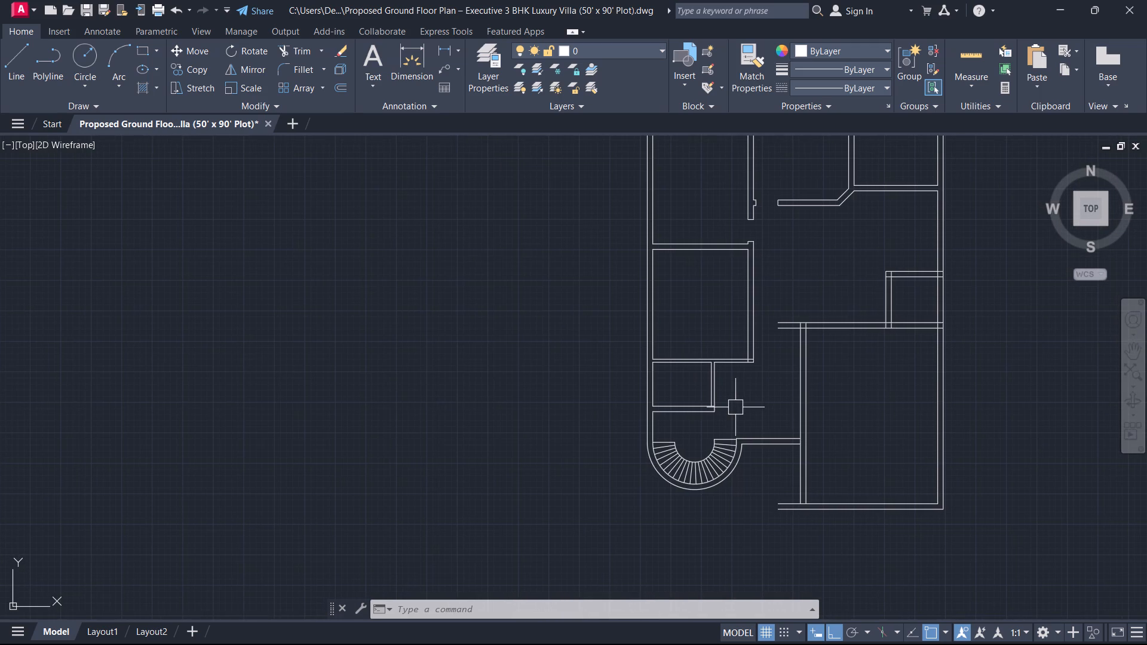
{"action": "middle_click_drag", "start_coordinate": [737, 409], "coordinate": [637, 535]}
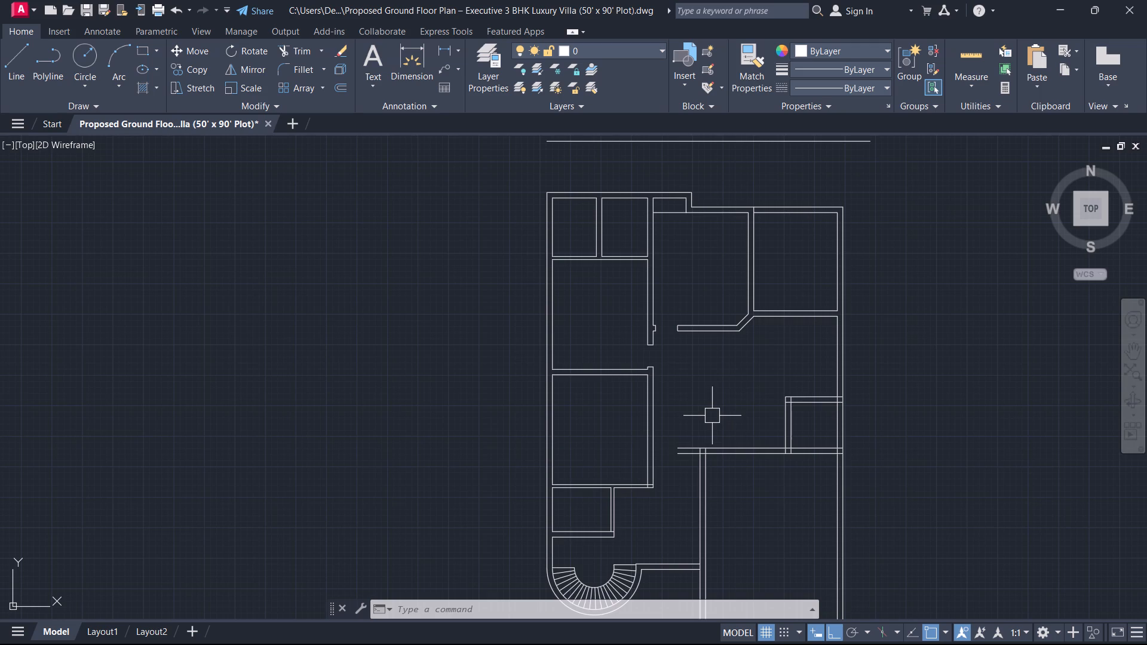
Trim the two horizontal wall line ends projecting past the vertical wall near the plan's centre.
{"action": "scroll", "coordinate": [744, 399], "scroll_direction": "up", "scroll_amount": 1}
{"action": "middle_click_drag", "start_coordinate": [741, 400], "coordinate": [729, 341]}
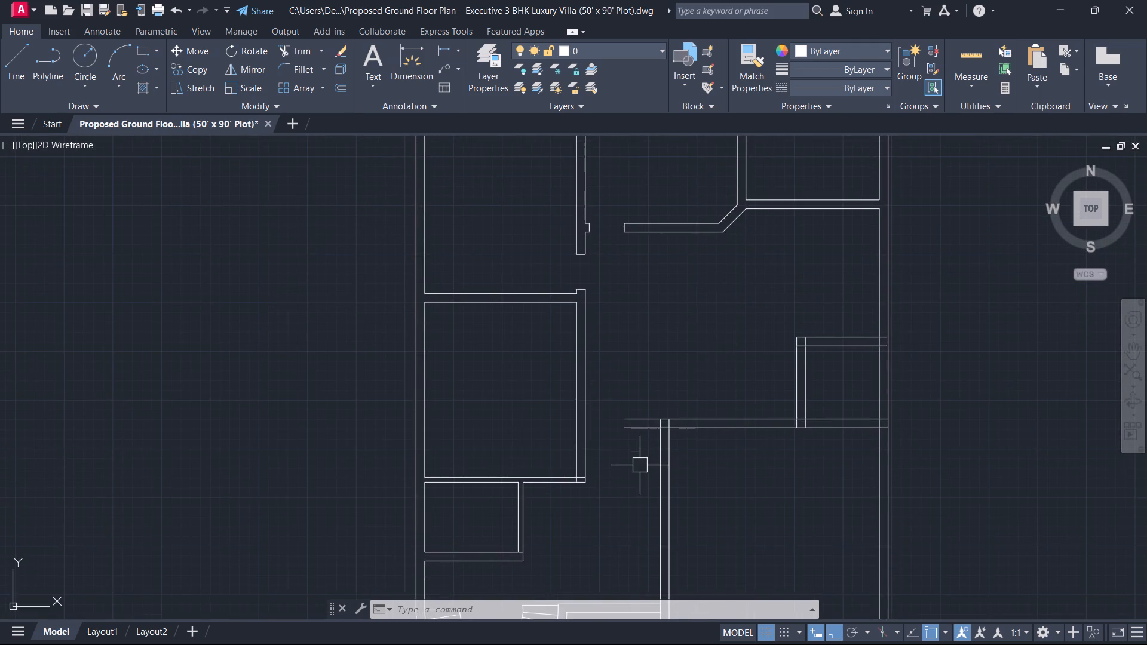
{"action": "scroll", "coordinate": [640, 465], "scroll_direction": "up", "scroll_amount": 1}
{"action": "type", "text": "tr"}
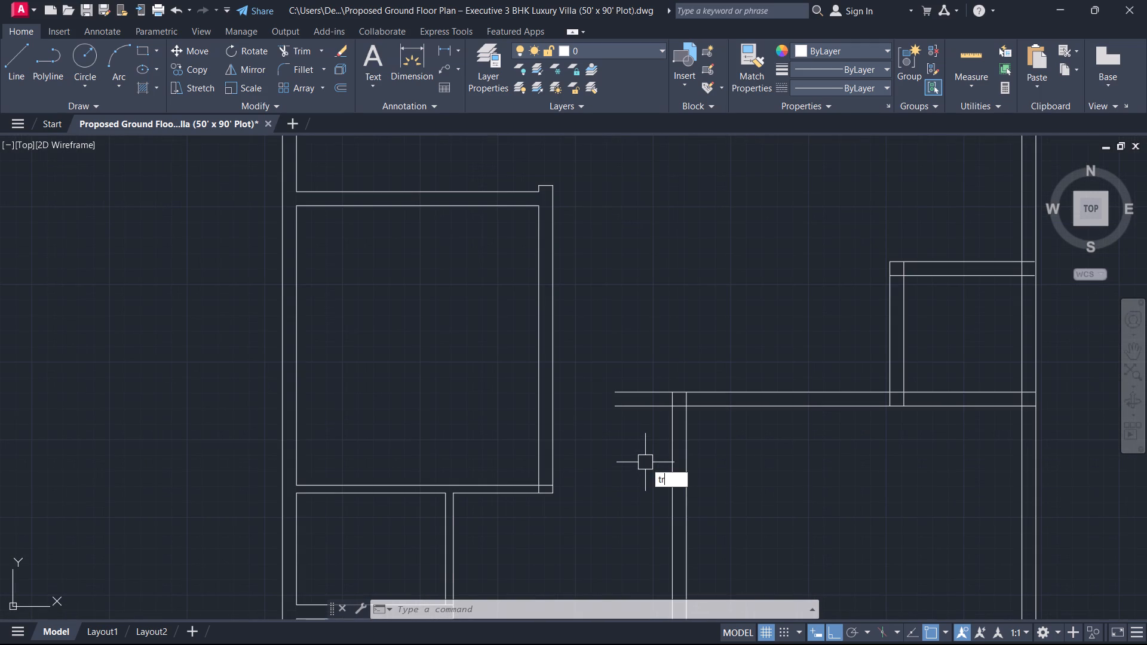
{"action": "key", "text": "space"}
{"action": "left_click", "coordinate": [649, 434]}
{"action": "left_click", "coordinate": [665, 340]}
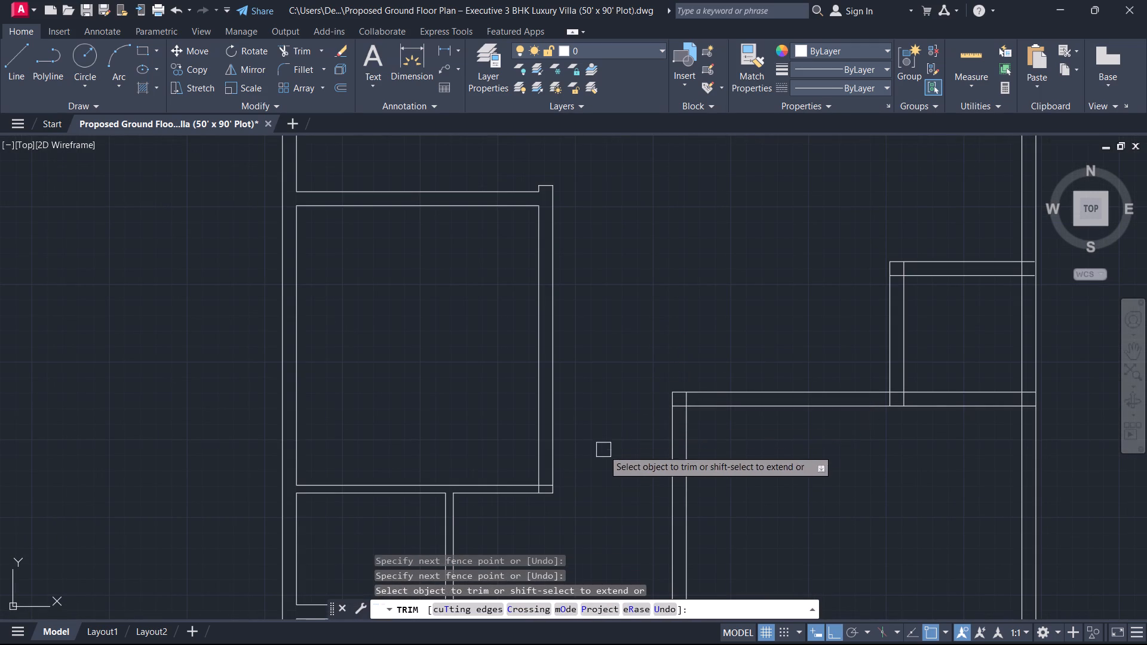
Extend the horizontal wall line at the central room's lower corner east to the neighbouring vertical wall.
{"action": "key", "text": "Escape"}
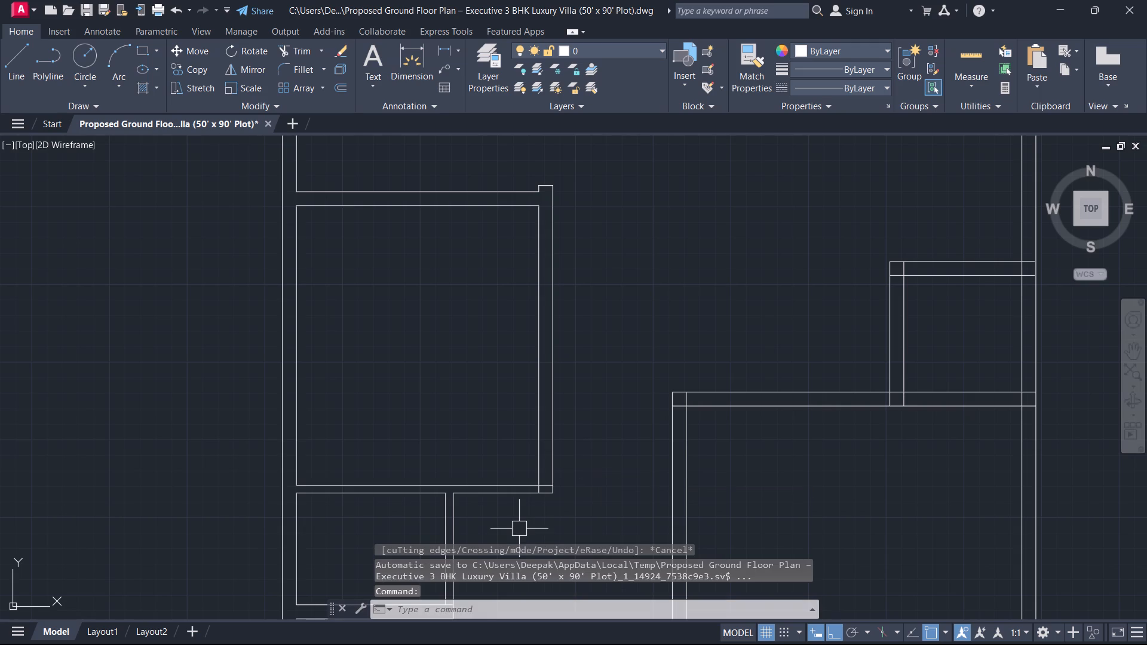
{"action": "key", "text": "e"}
{"action": "key", "text": "x"}
{"action": "key", "text": "space"}
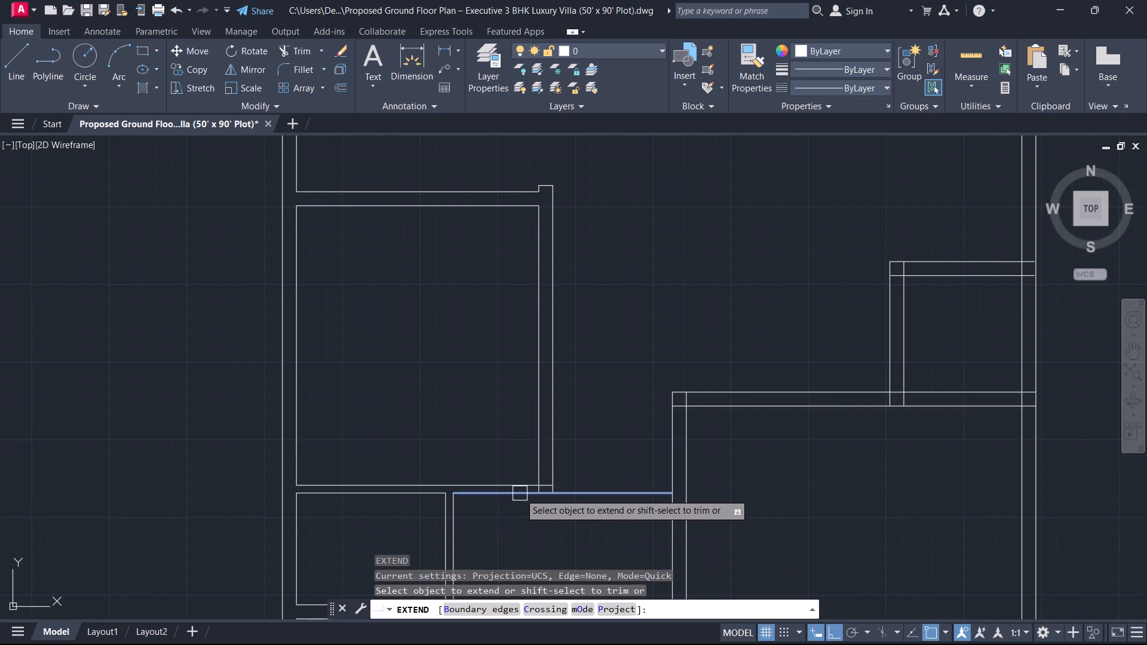
{"action": "left_click", "coordinate": [520, 493]}
{"action": "key", "text": "Escape"}
Offset the extended horizontal wall line 9" upward.
{"action": "scroll", "coordinate": [553, 491], "scroll_direction": "up", "scroll_amount": 2}
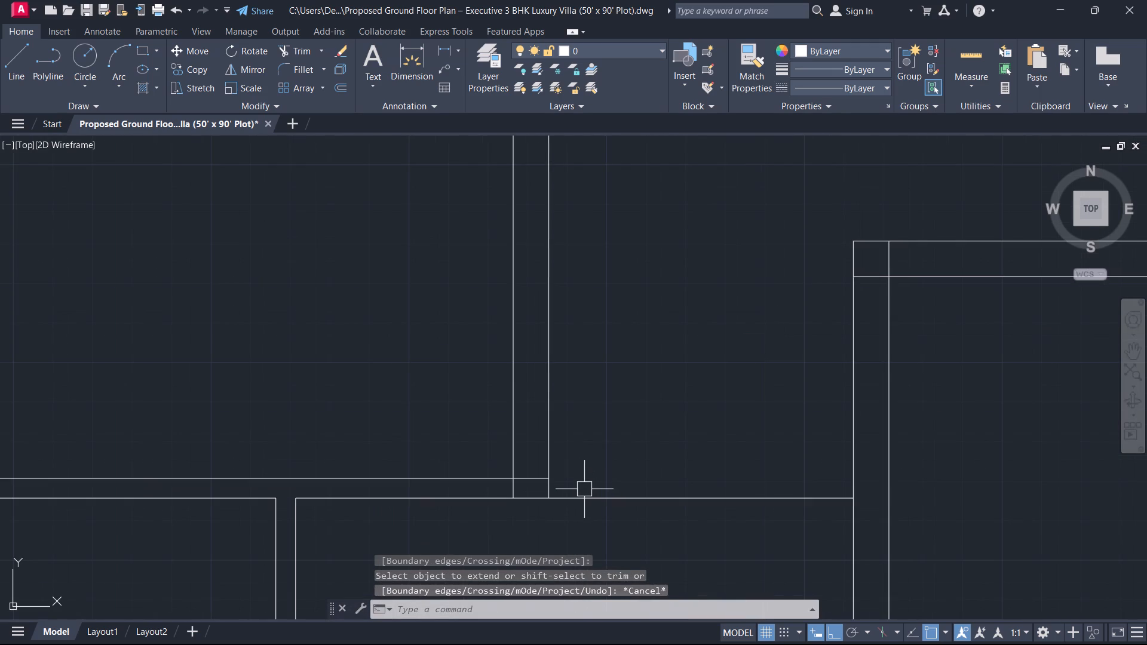
{"action": "type", "text": "o 9"}
{"action": "key", "text": "Return"}
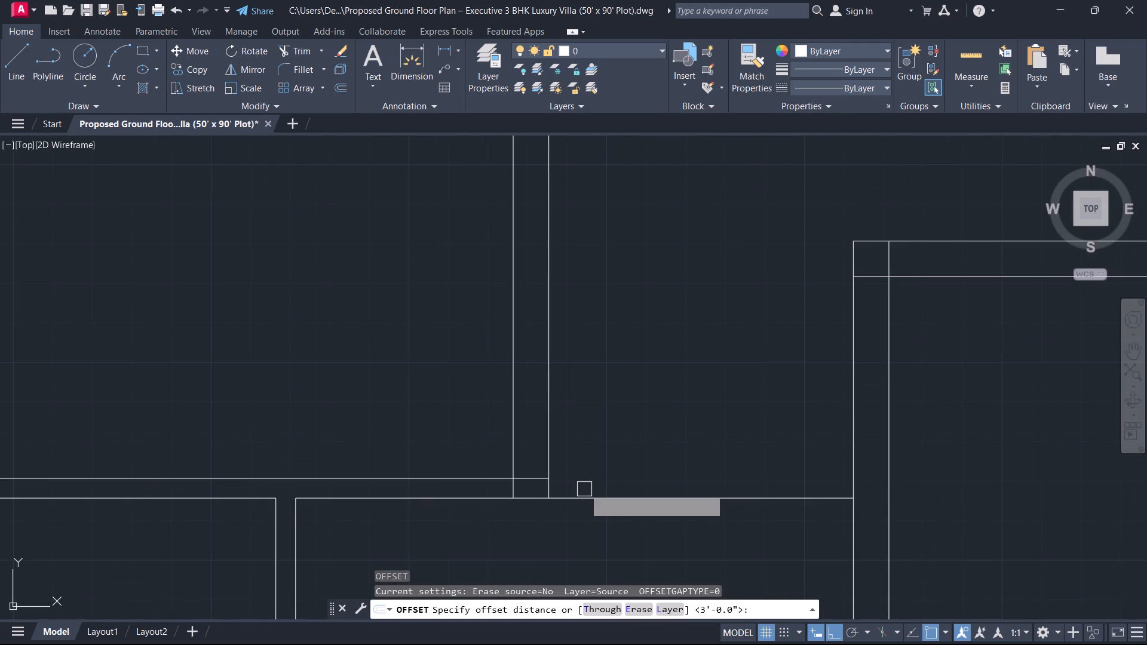
{"action": "left_click", "coordinate": [694, 494]}
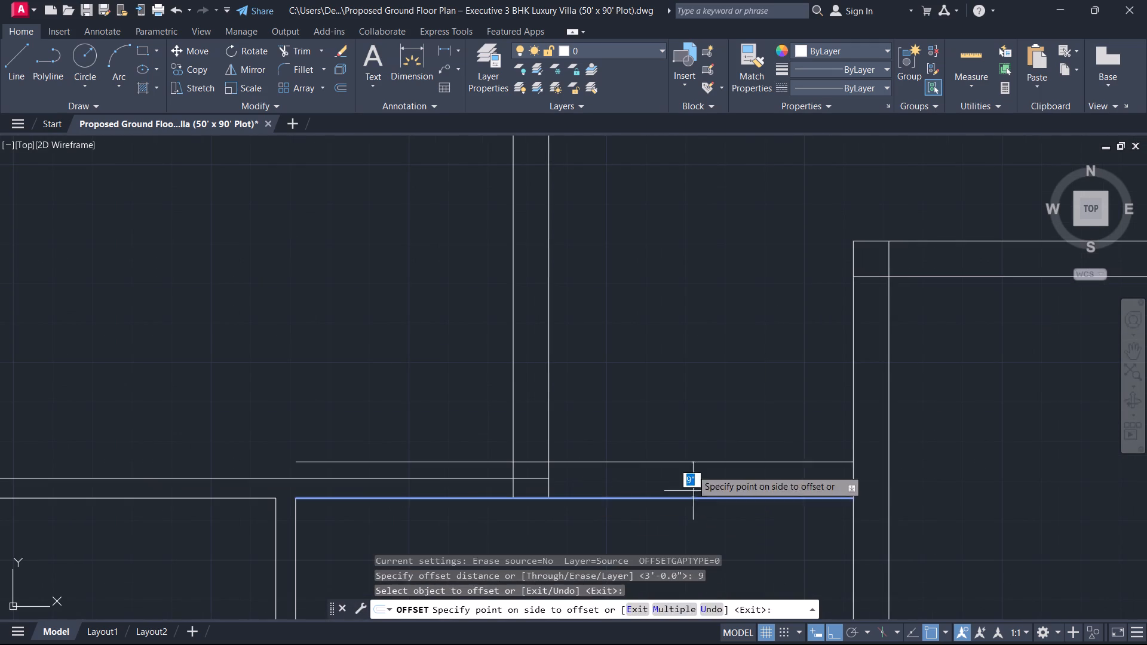
{"action": "left_click", "coordinate": [686, 428]}
{"action": "key", "text": "Escape"}
Trim the new offset line inside the vertical wall and west of it, leaving only the stretch between the two walls.
{"action": "scroll", "coordinate": [487, 459], "scroll_direction": "up", "scroll_amount": 1}
{"action": "type", "text": "tr"}
{"action": "key", "text": "space"}
{"action": "scroll", "coordinate": [503, 468], "scroll_direction": "up", "scroll_amount": 1}
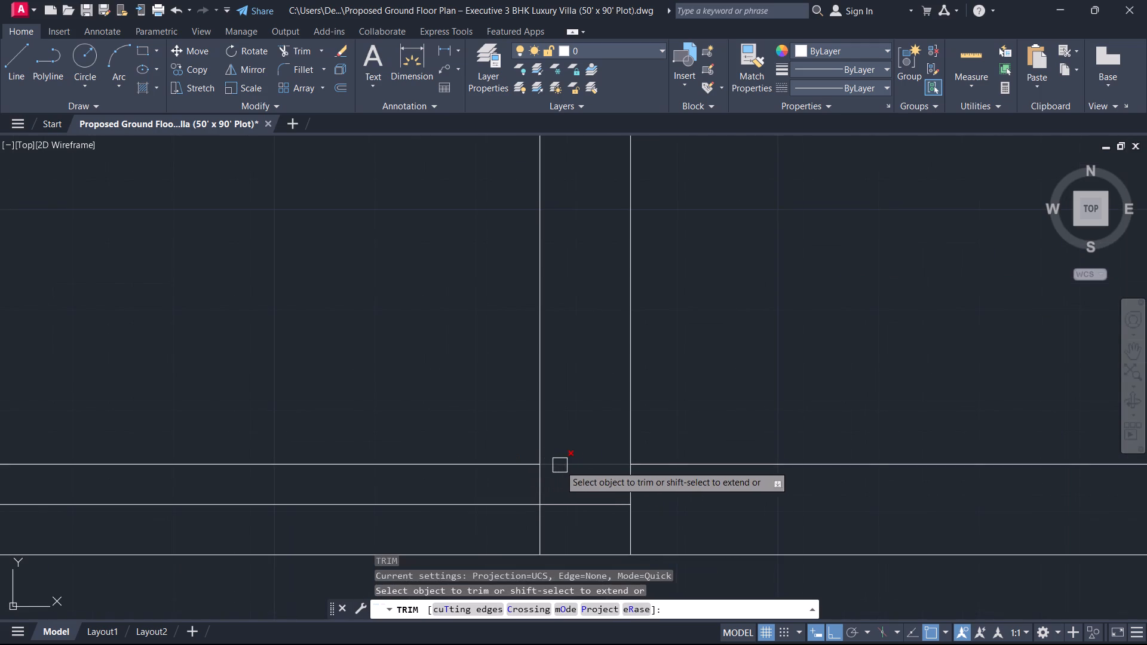
{"action": "left_click", "coordinate": [569, 465]}
{"action": "left_click", "coordinate": [477, 459]}
{"action": "key", "text": "Escape"}
Measure the gap between the two vertical walls just above the new connecting wall.
{"action": "scroll", "coordinate": [654, 420], "scroll_direction": "down", "scroll_amount": 3}
{"action": "middle_click_drag", "start_coordinate": [781, 403], "coordinate": [468, 420]}
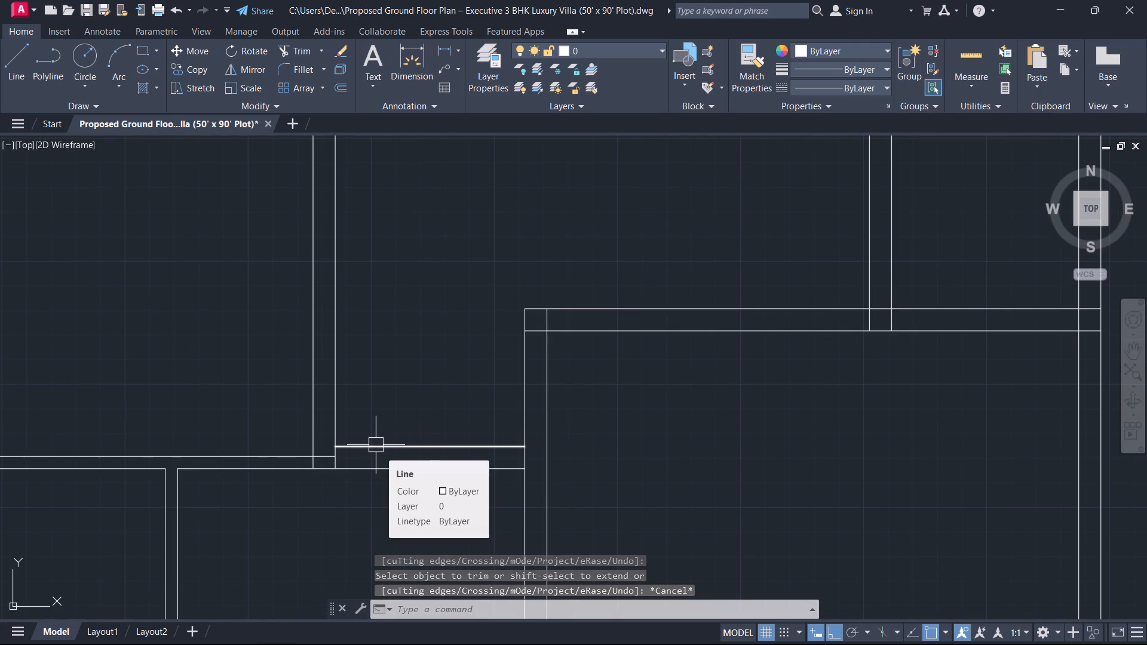
{"action": "type", "text": "di"}
{"action": "key", "text": "space"}
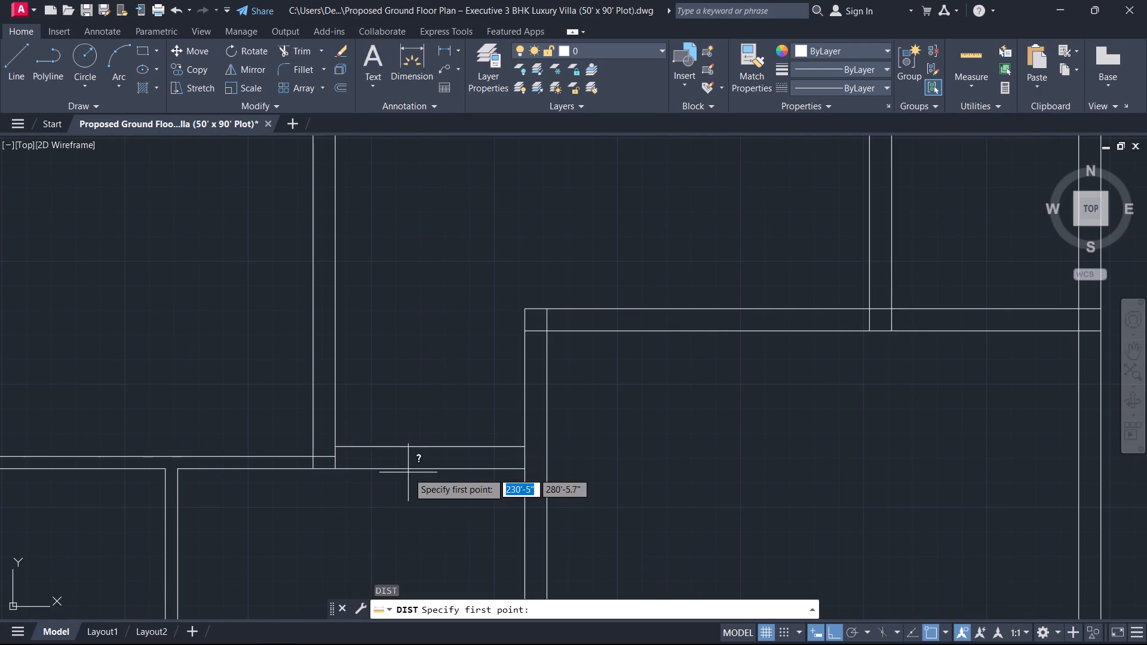
{"action": "left_click", "coordinate": [340, 424]}
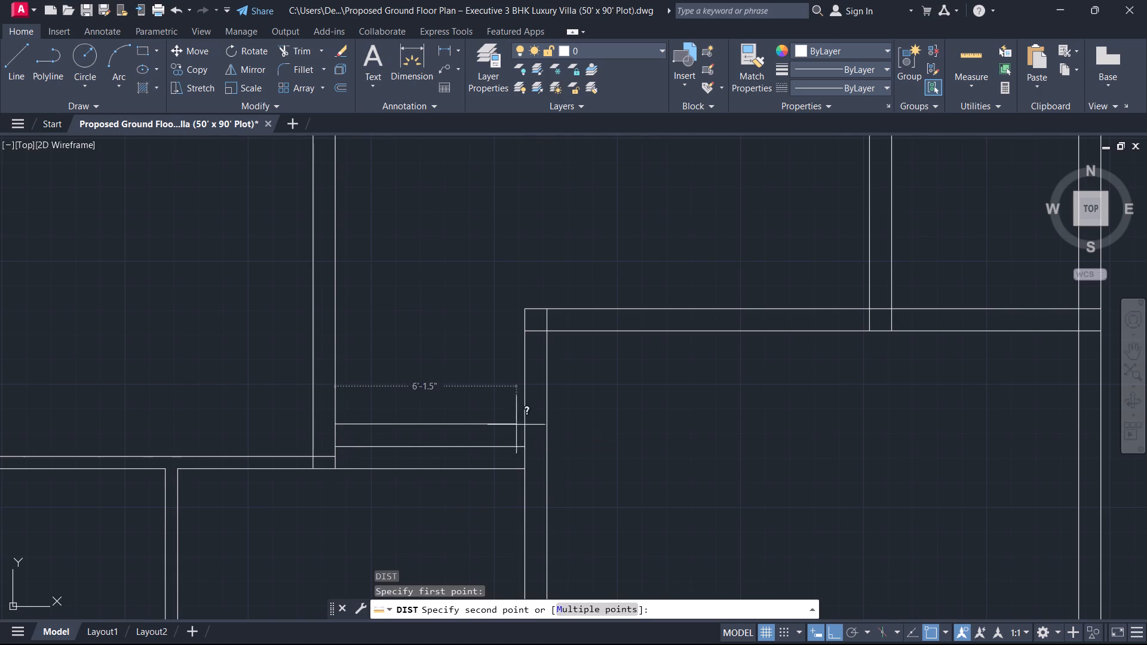
{"action": "key", "text": "Escape"}
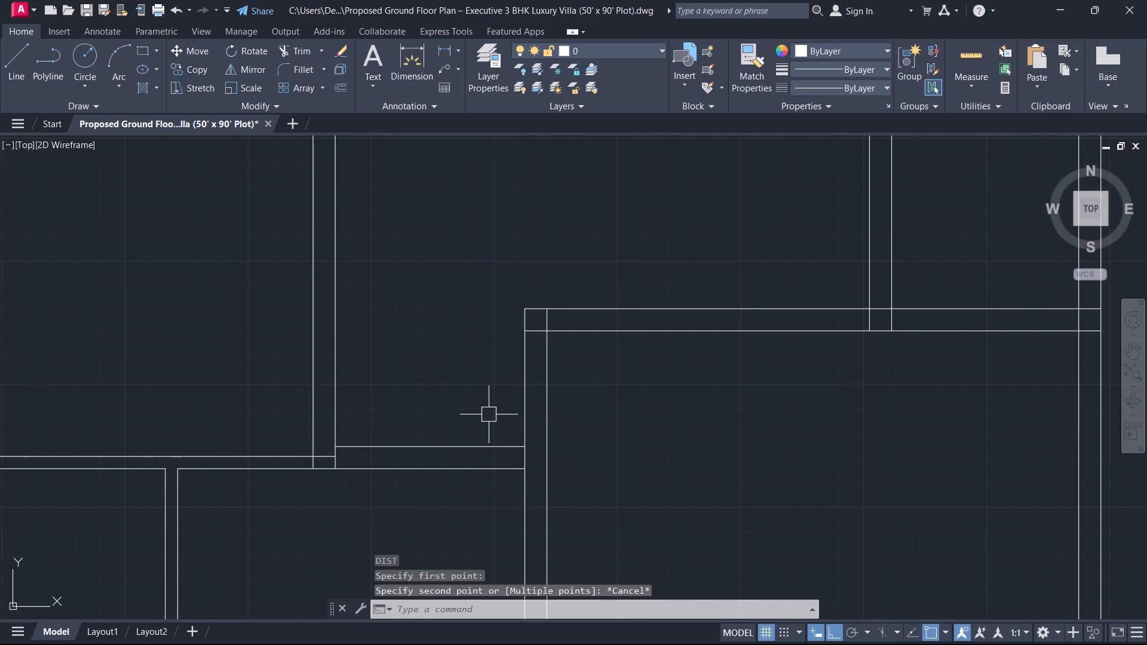
Offset the central room's outer east wall line 5' to the east.
{"action": "type", "text": "o"}
{"action": "key", "text": "space"}
{"action": "type", "text": "5'"}
{"action": "key", "text": "Return"}
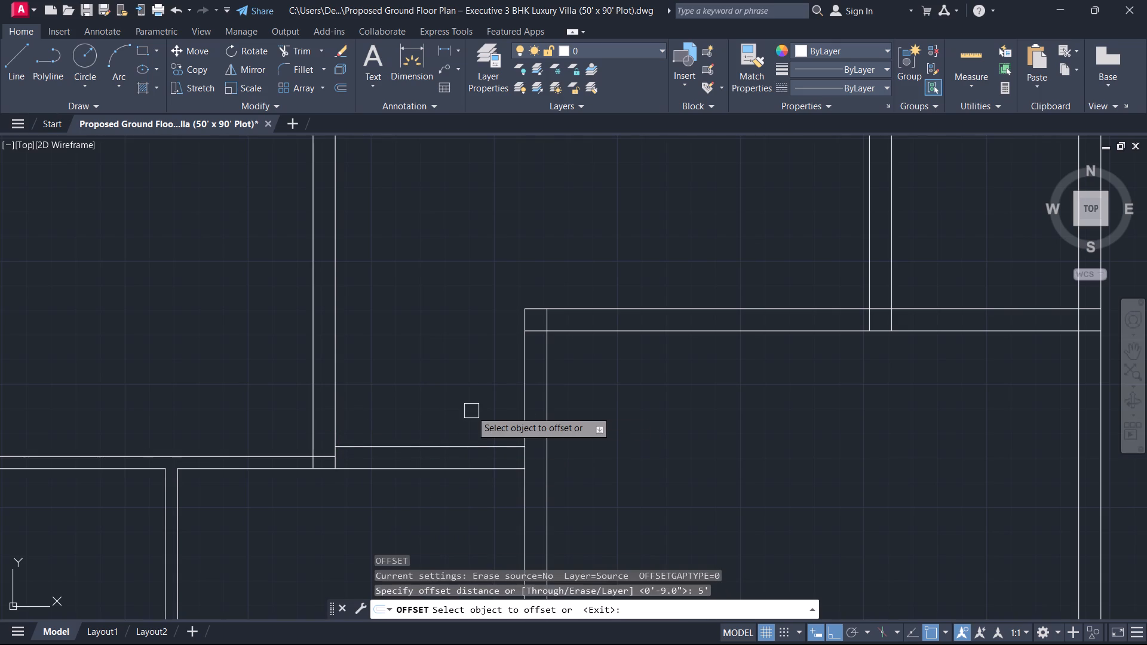
{"action": "scroll", "coordinate": [455, 403], "scroll_direction": "up", "scroll_amount": 1}
{"action": "left_click", "coordinate": [263, 351]}
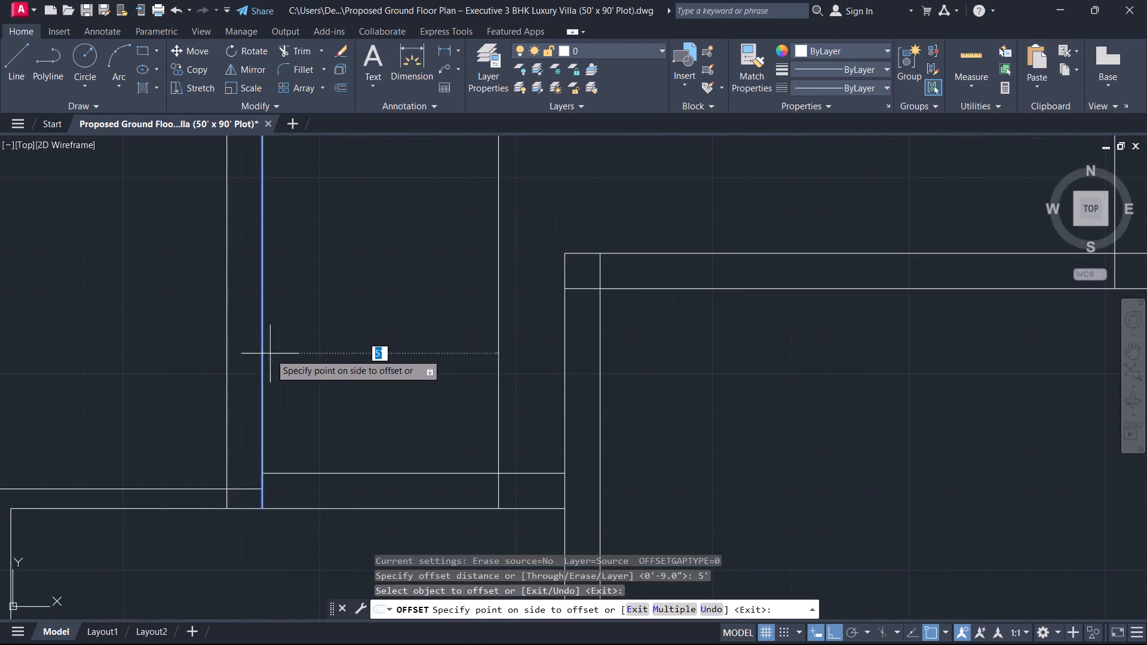
{"action": "left_click", "coordinate": [351, 339]}
{"action": "key", "text": "Escape"}
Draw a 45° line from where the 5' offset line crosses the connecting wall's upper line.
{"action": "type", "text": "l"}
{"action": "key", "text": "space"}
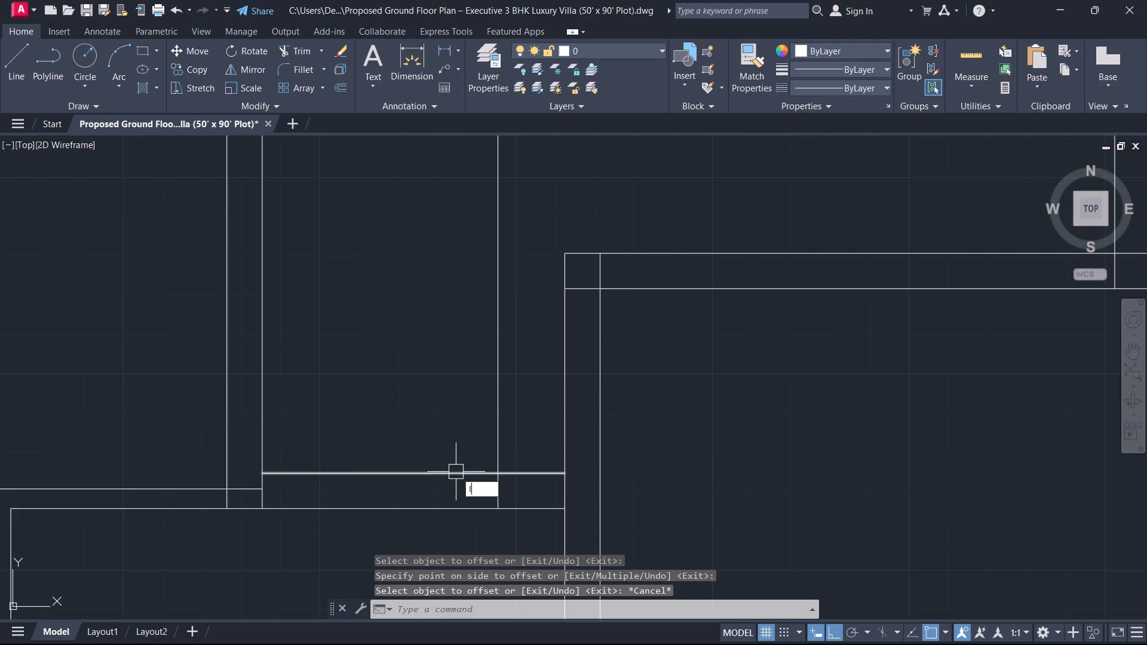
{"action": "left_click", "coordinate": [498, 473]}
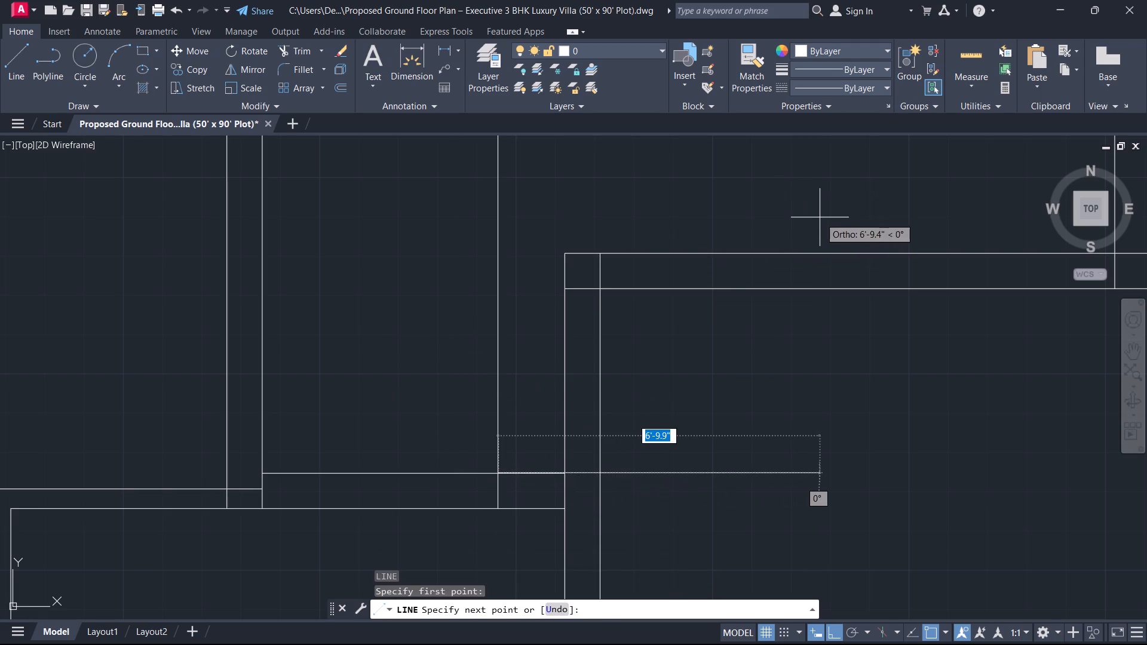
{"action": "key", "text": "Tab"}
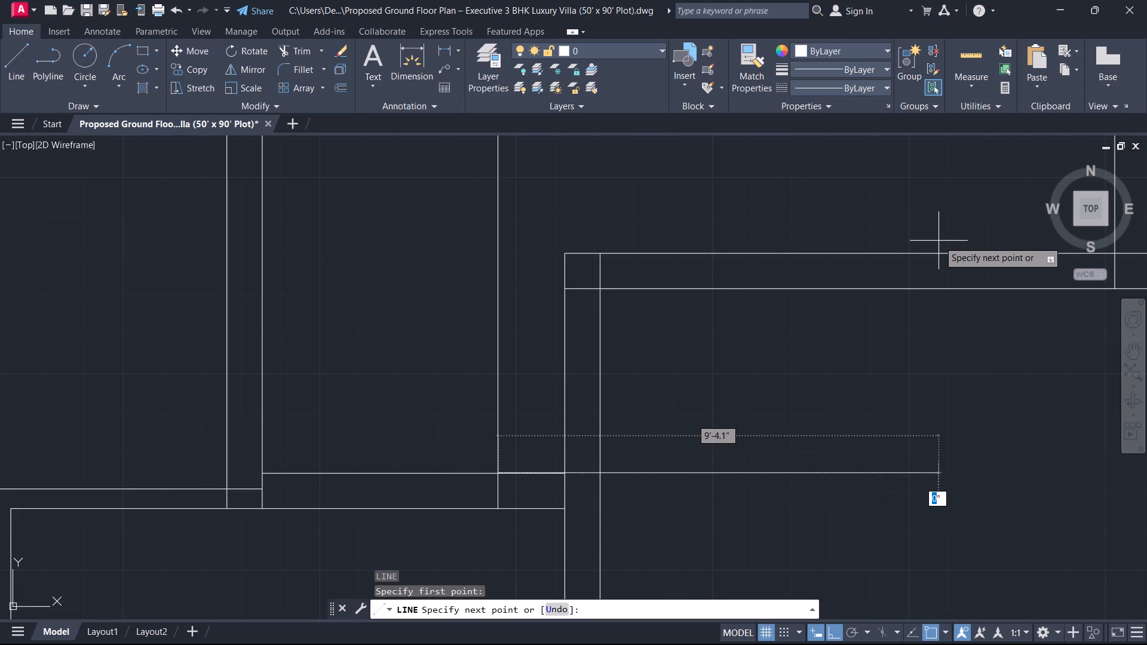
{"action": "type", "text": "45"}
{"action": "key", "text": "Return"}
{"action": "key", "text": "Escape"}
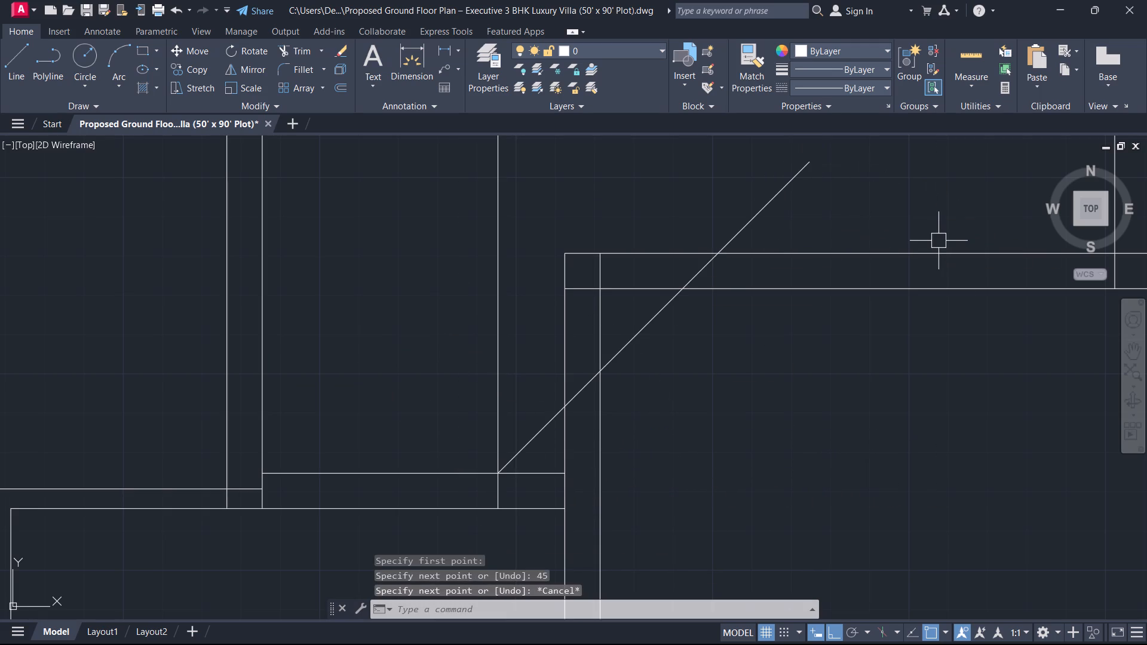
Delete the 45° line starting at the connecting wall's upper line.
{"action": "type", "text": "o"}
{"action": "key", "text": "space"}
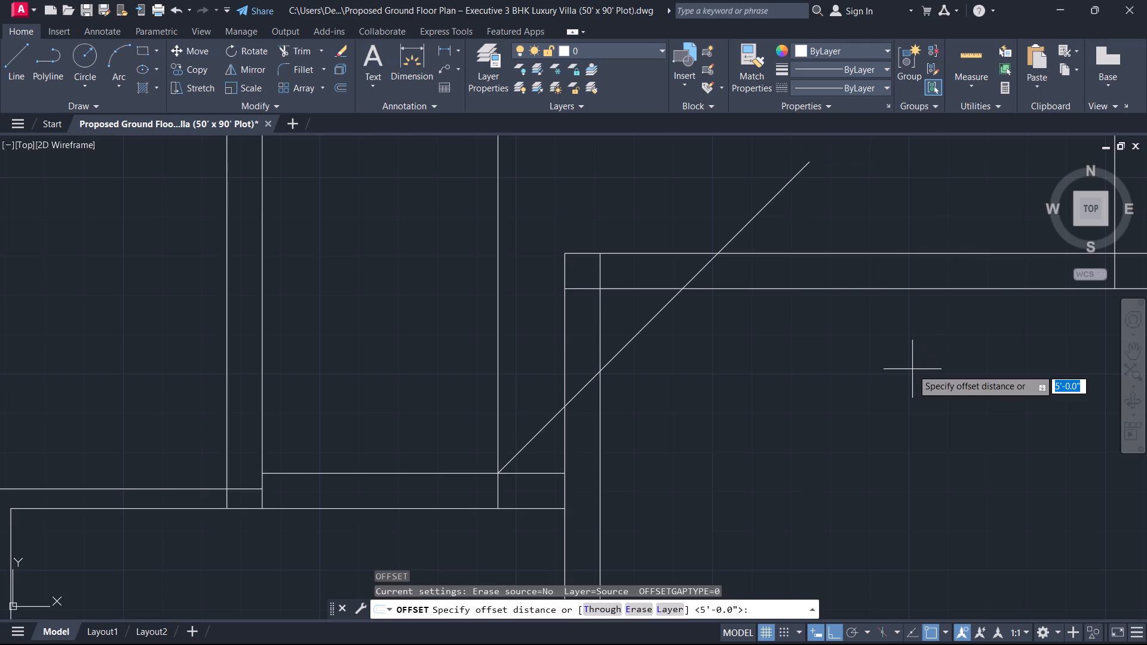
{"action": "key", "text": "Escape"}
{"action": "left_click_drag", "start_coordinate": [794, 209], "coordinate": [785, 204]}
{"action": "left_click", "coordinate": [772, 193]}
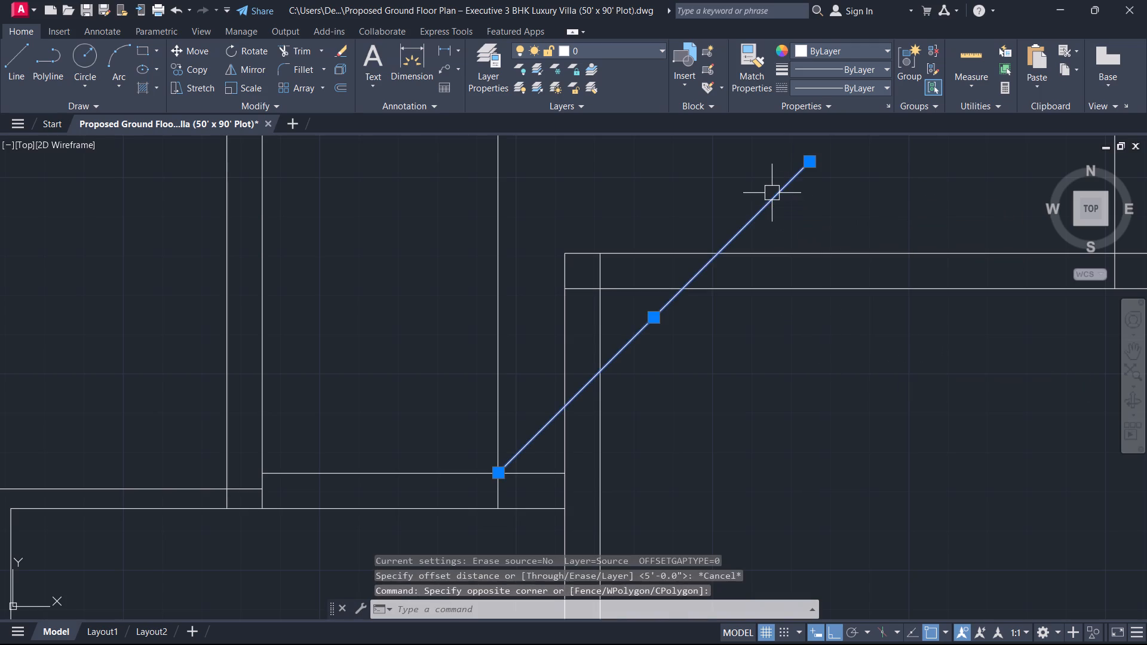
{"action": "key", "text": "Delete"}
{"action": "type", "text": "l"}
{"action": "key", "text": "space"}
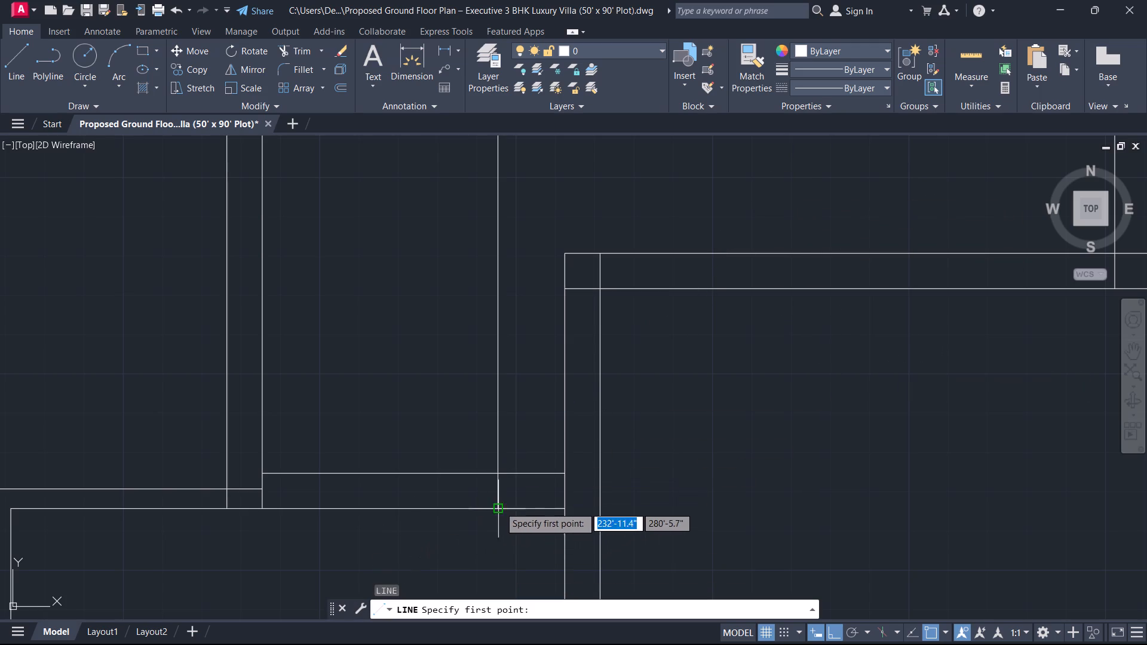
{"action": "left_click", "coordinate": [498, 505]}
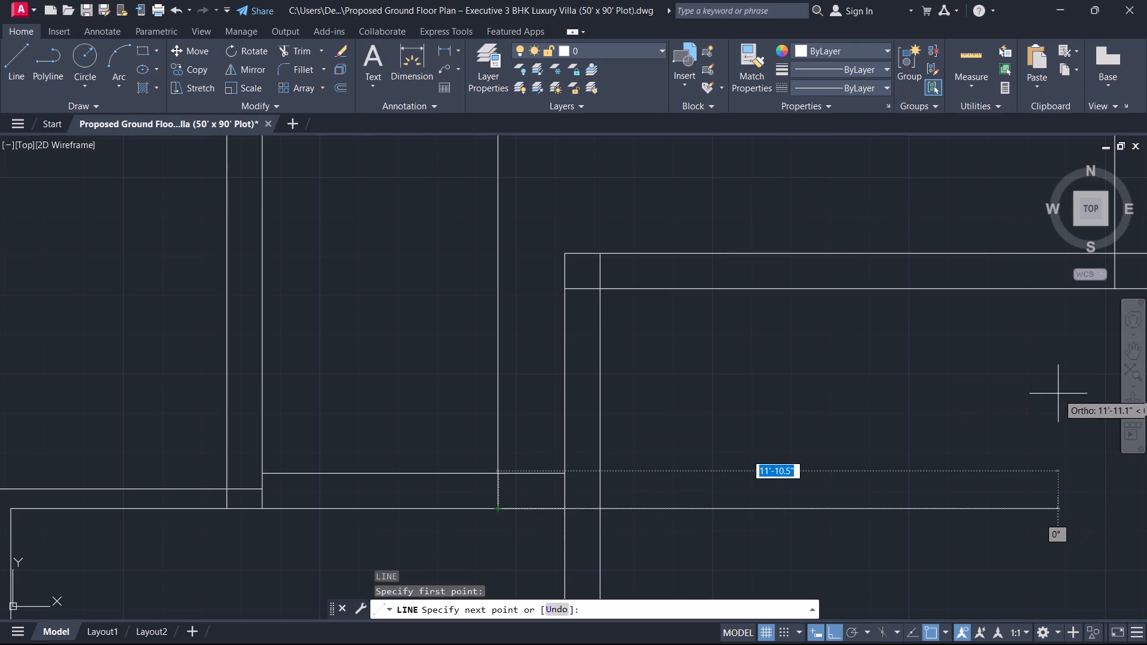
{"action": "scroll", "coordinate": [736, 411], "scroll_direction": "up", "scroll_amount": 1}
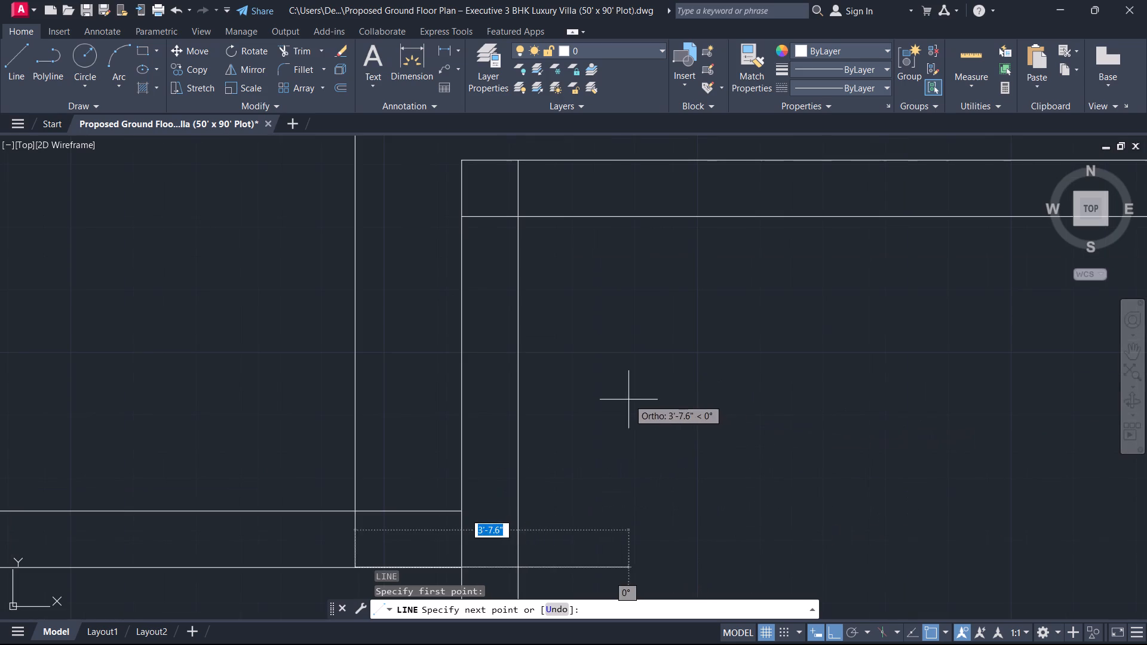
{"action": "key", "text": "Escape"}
Offset the vertical line that crosses the connecting wall 4" to the west.
{"action": "middle_click_drag", "start_coordinate": [283, 422], "coordinate": [427, 356]}
{"action": "type", "text": "o"}
{"action": "key", "text": "space"}
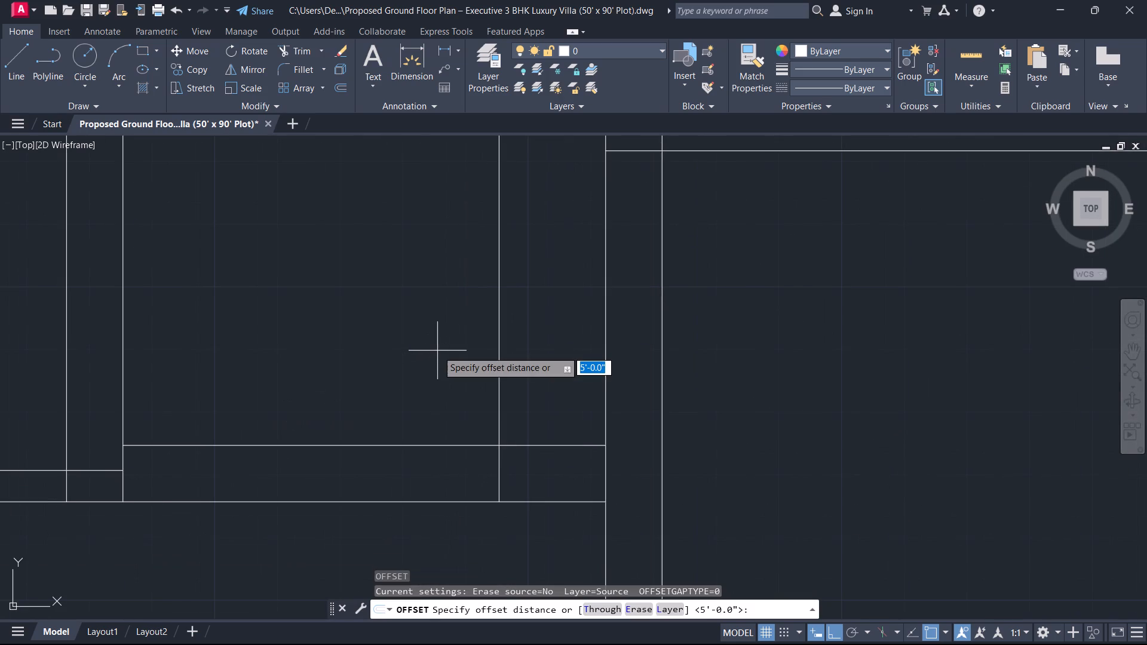
{"action": "key", "text": "4"}
{"action": "key", "text": "Return"}
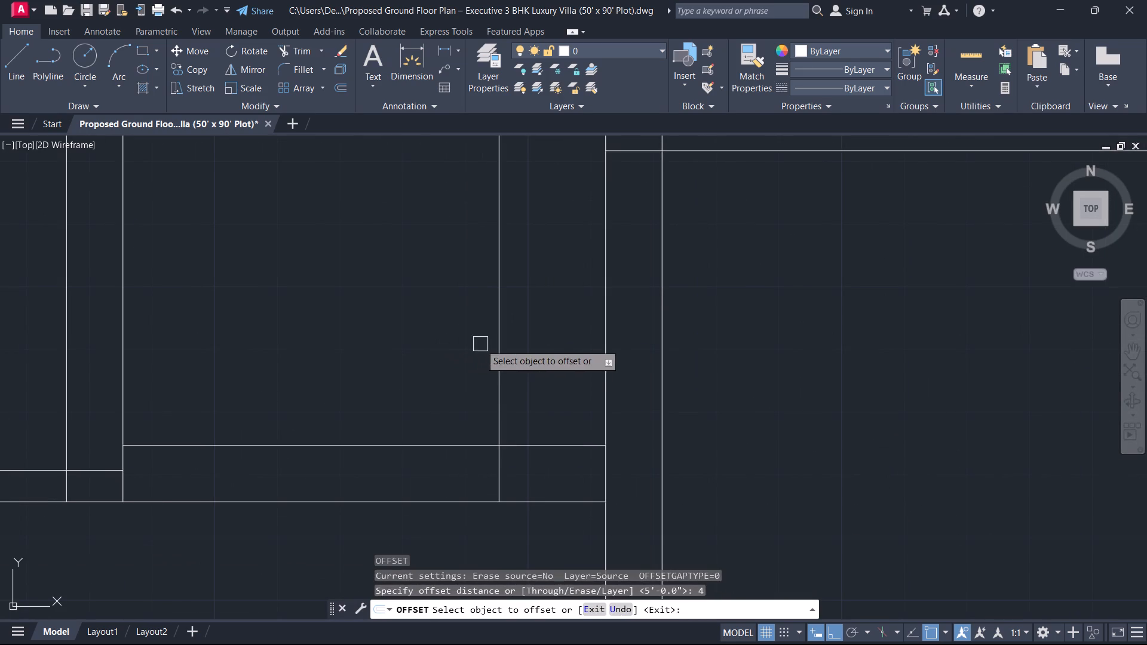
{"action": "left_click", "coordinate": [500, 356]}
{"action": "left_click", "coordinate": [450, 362]}
{"action": "key", "text": "Escape"}
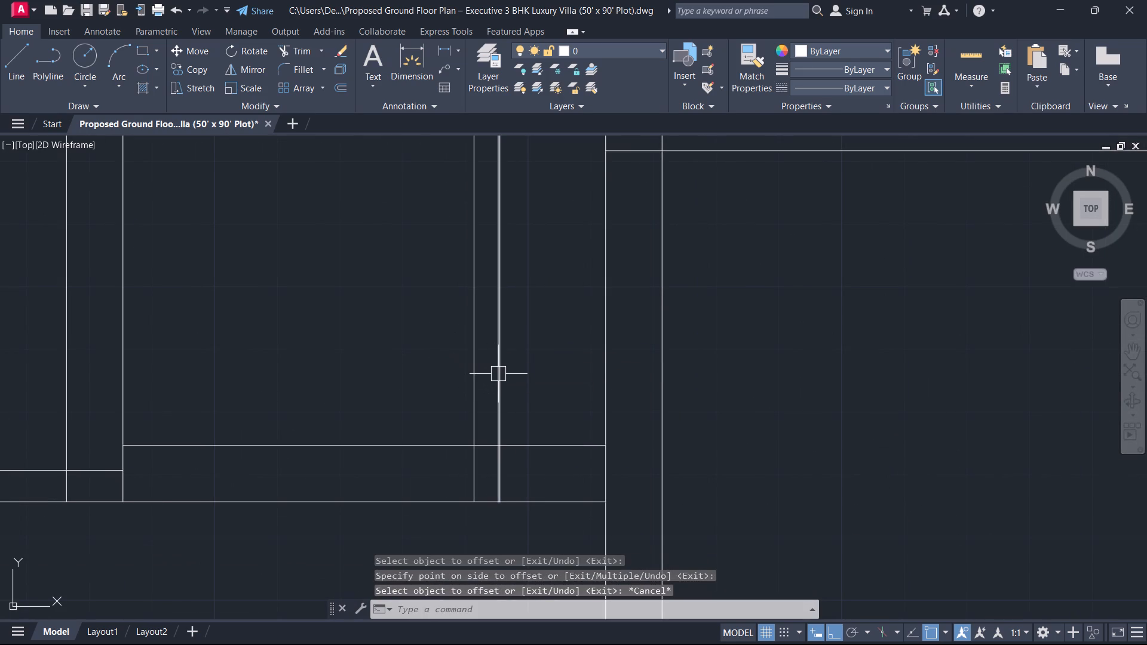
Trim the original vertical line above the connecting wall, keeping its short piece inside the wall.
{"action": "type", "text": "tr"}
{"action": "key", "text": "space"}
{"action": "left_click", "coordinate": [499, 374]}
{"action": "key", "text": "Escape"}
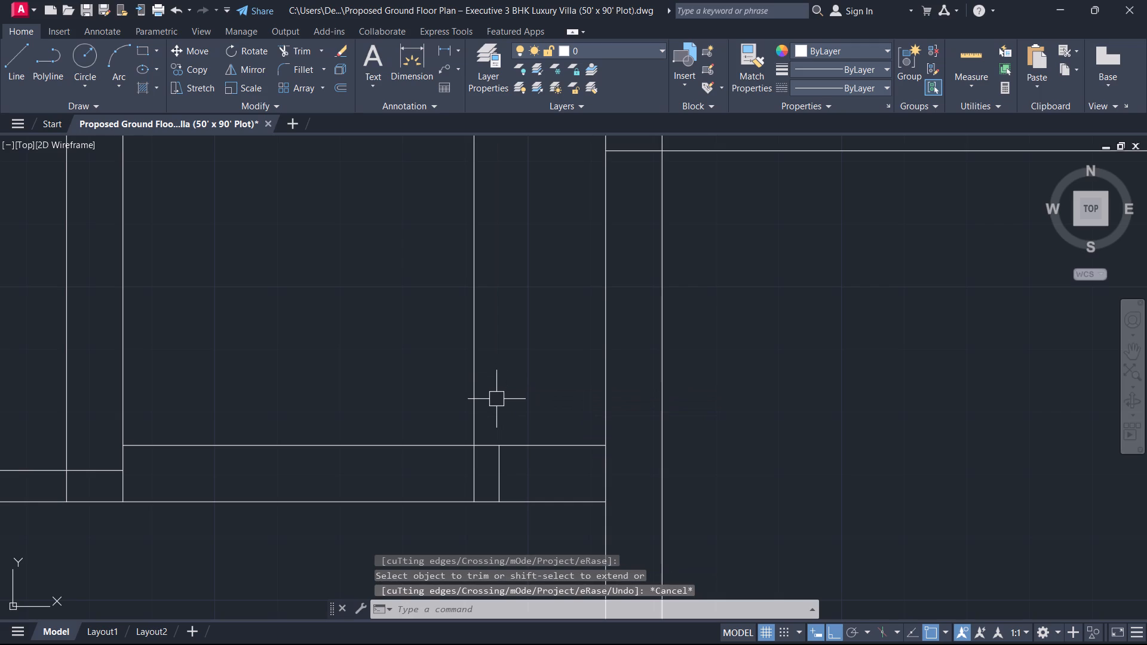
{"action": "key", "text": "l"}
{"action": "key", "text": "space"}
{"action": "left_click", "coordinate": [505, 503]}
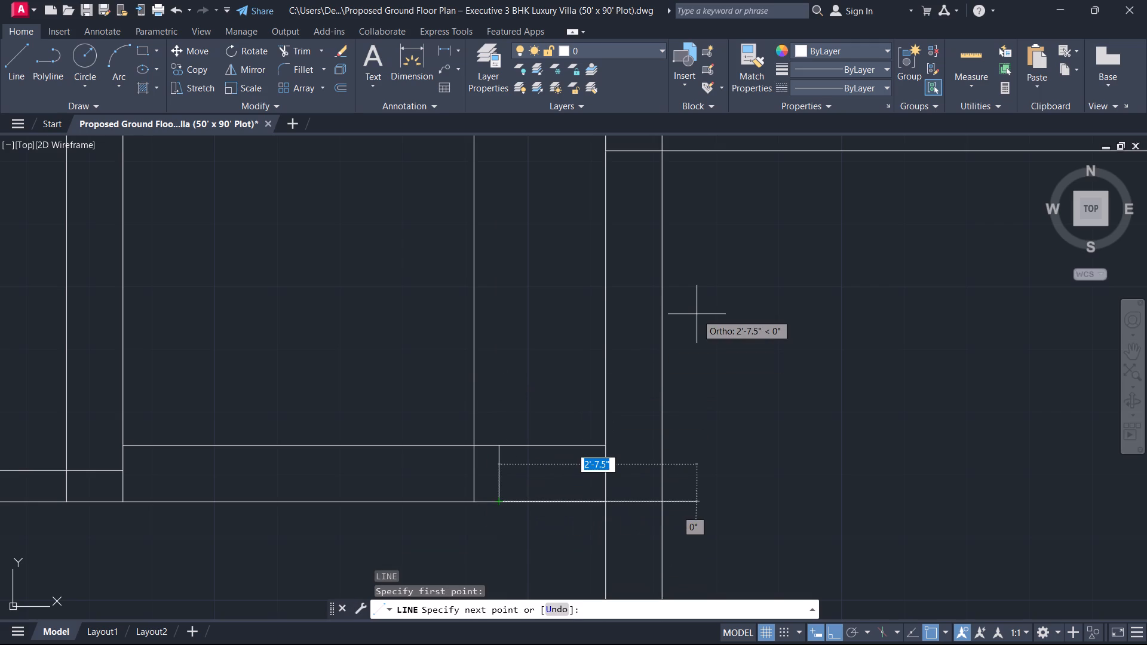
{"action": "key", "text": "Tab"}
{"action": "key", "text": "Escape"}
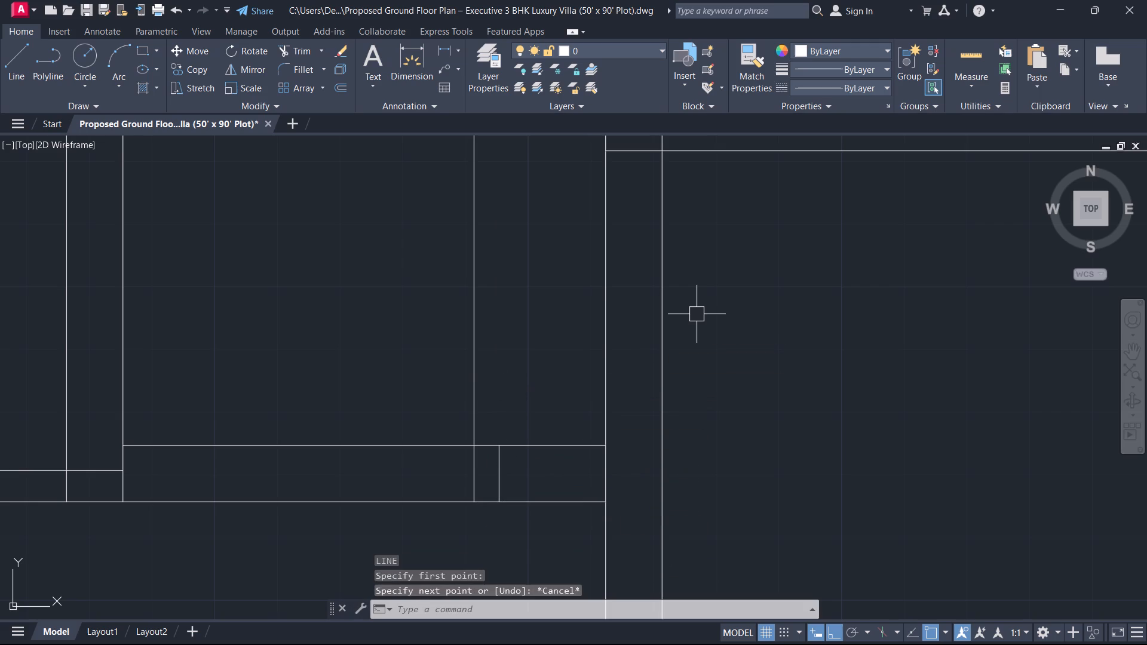
Draw a 45° line about 13'-2" long up from the bottom end of the short vertical line in the connecting wall.
{"action": "key", "text": "space"}
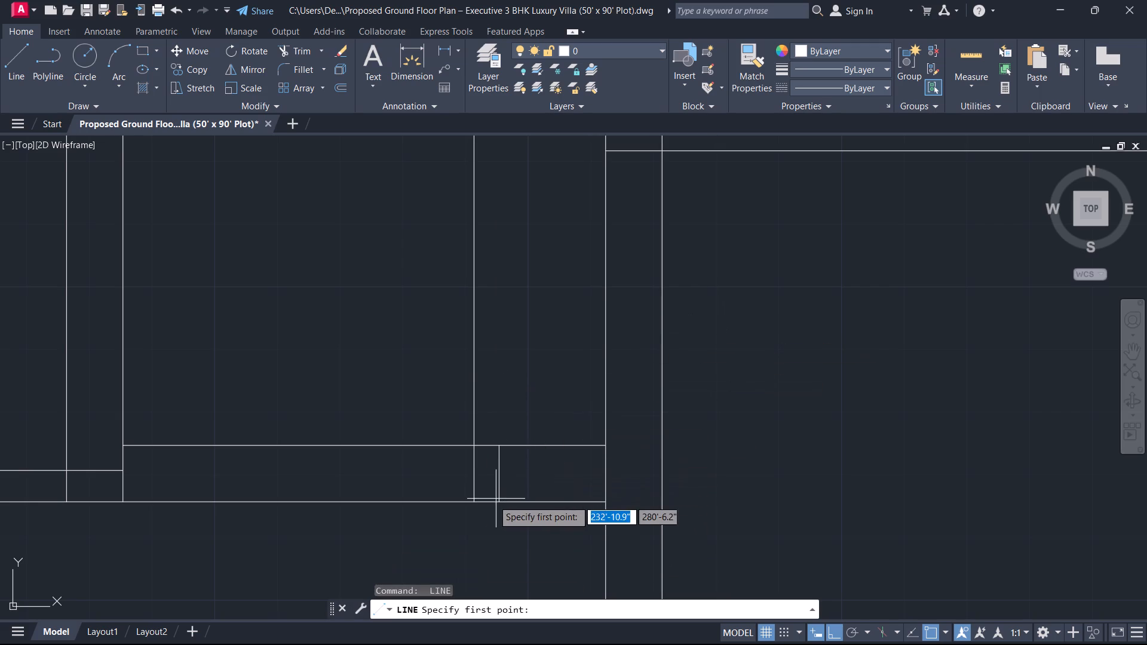
{"action": "left_click_drag", "start_coordinate": [493, 502], "coordinate": [516, 500]}
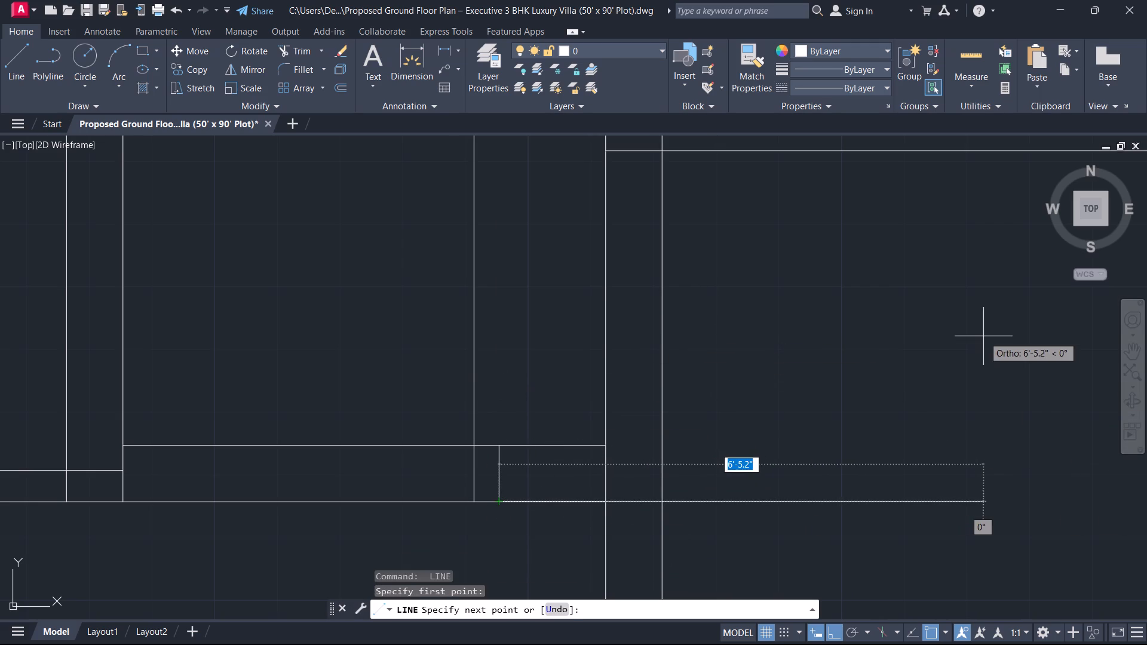
{"action": "scroll", "coordinate": [993, 441], "scroll_direction": "down", "scroll_amount": 3}
{"action": "middle_click_drag", "start_coordinate": [928, 417], "coordinate": [394, 354]}
{"action": "key", "text": "Tab"}
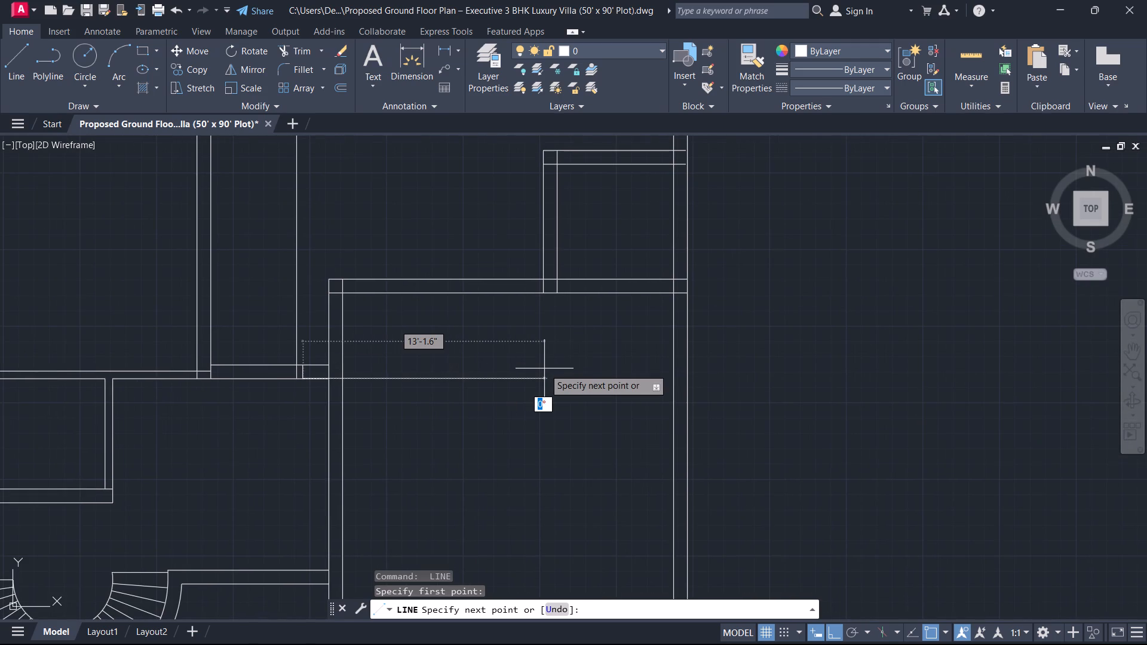
{"action": "type", "text": "45"}
{"action": "key", "text": "Return"}
{"action": "key", "text": "Escape"}
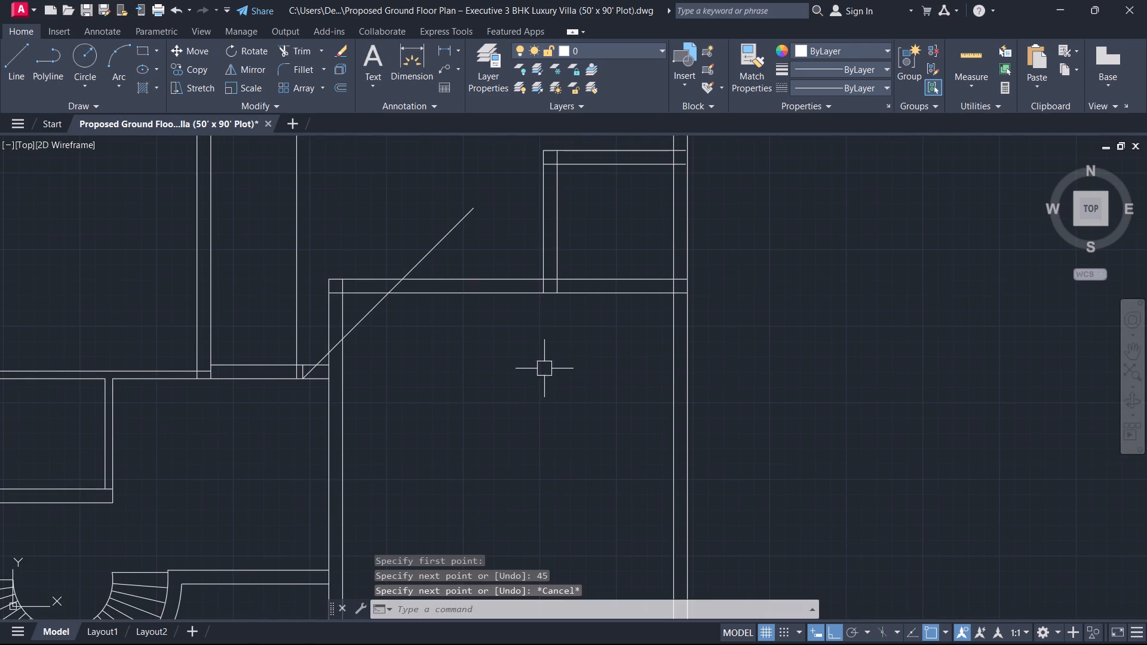
Offset the 45° line 9" toward its upper-left side to form the diagonal wall's second face.
{"action": "middle_click_drag", "start_coordinate": [488, 265], "coordinate": [493, 269]}
{"action": "scroll", "coordinate": [493, 269], "scroll_direction": "up", "scroll_amount": 1}
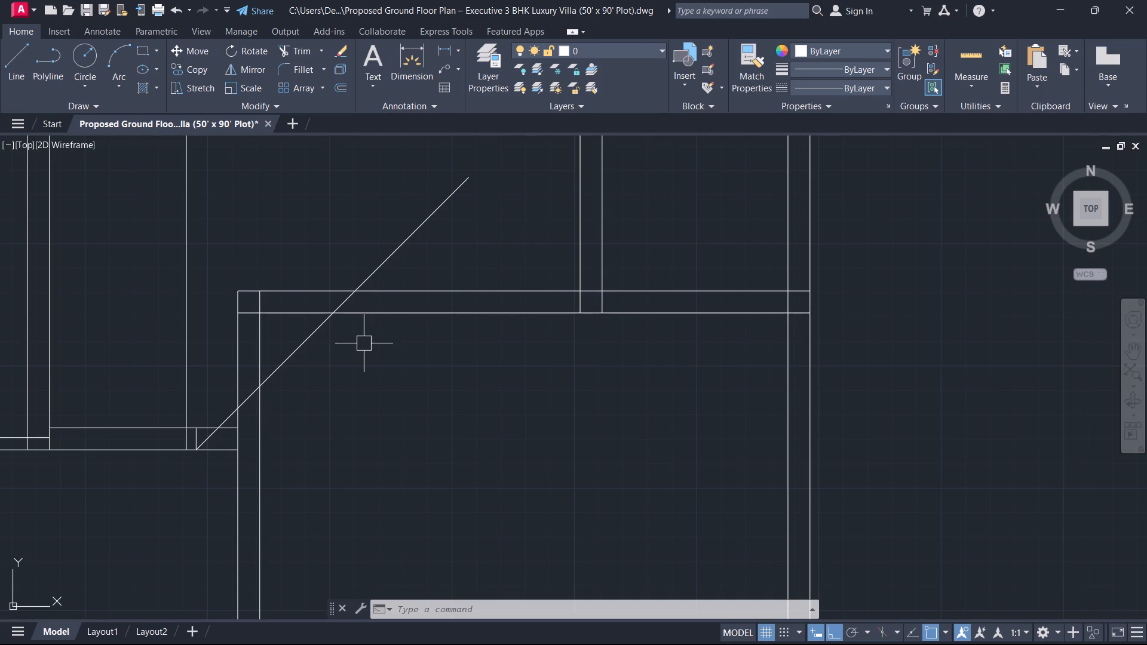
{"action": "type", "text": "o 9"}
{"action": "key", "text": "Return"}
{"action": "left_click", "coordinate": [326, 324]}
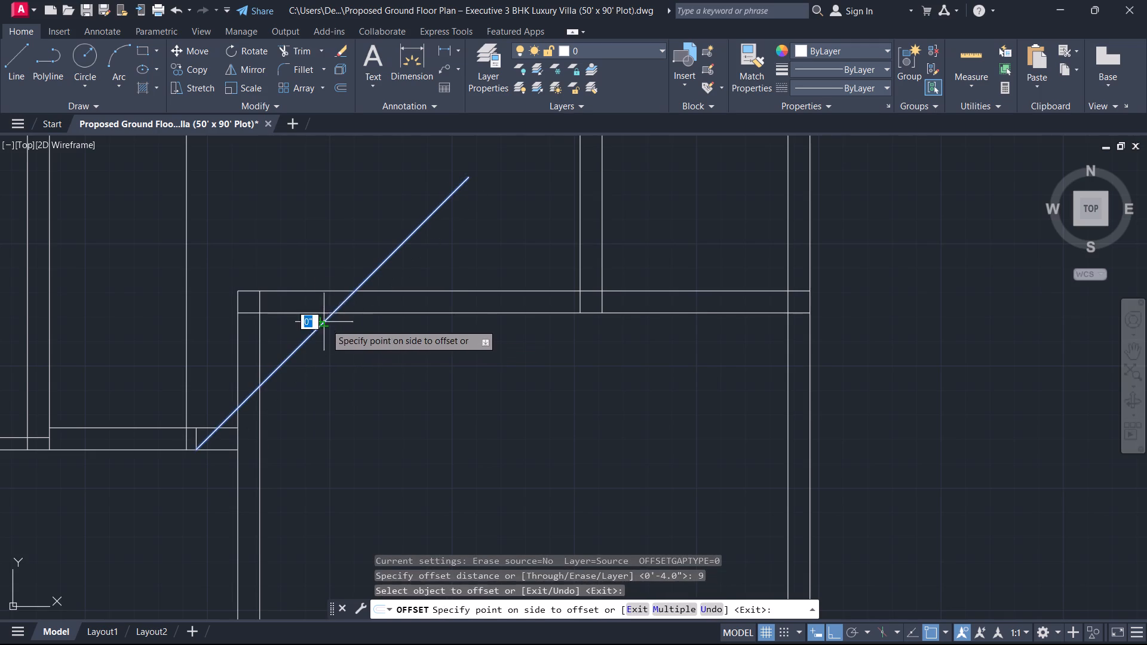
{"action": "left_click", "coordinate": [320, 302]}
{"action": "key", "text": "Escape"}
{"action": "scroll", "coordinate": [222, 398], "scroll_direction": "up", "scroll_amount": 2}
{"action": "middle_click_drag", "start_coordinate": [225, 400], "coordinate": [524, 239]}
{"action": "scroll", "coordinate": [470, 289], "scroll_direction": "up", "scroll_amount": 1}
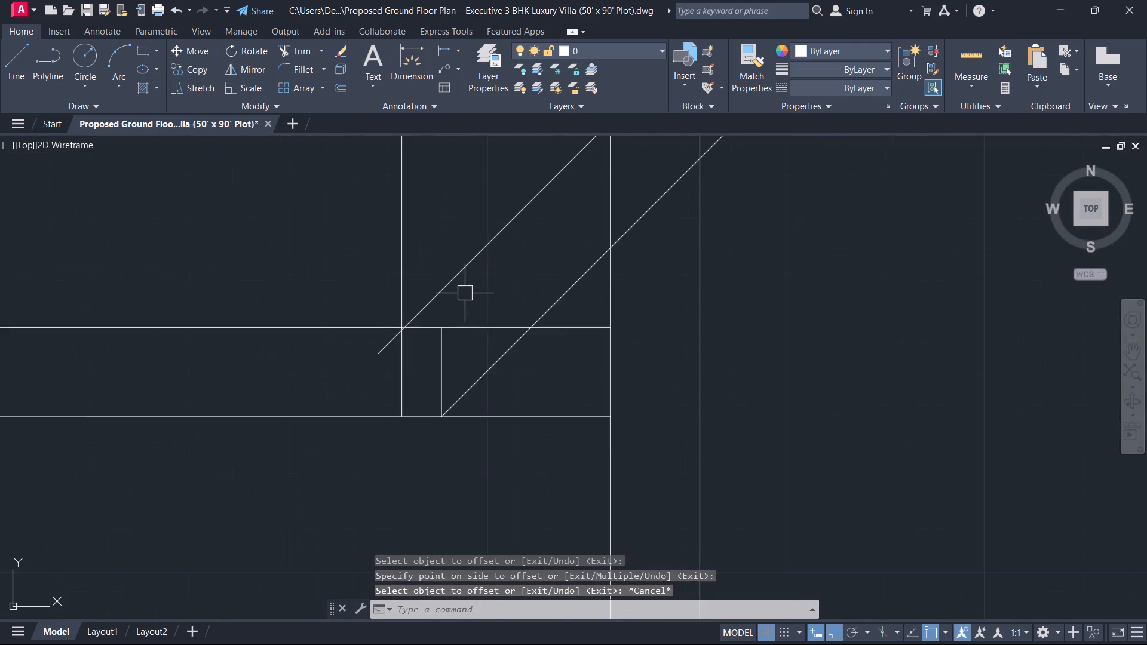
{"action": "middle_click_drag", "start_coordinate": [465, 295], "coordinate": [487, 314]}
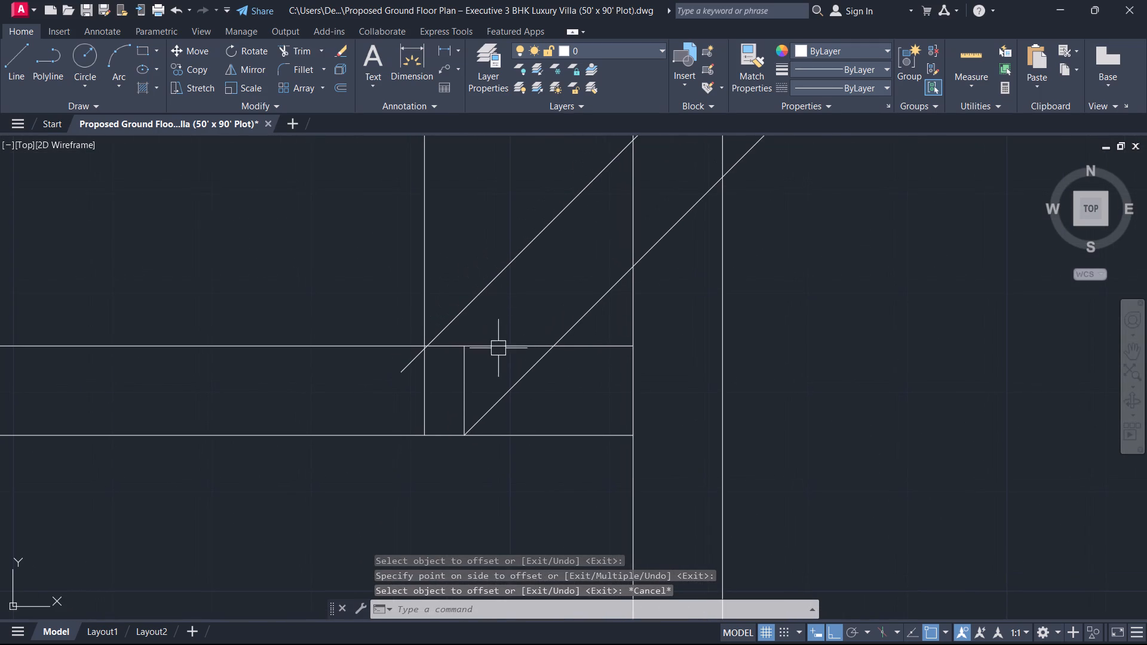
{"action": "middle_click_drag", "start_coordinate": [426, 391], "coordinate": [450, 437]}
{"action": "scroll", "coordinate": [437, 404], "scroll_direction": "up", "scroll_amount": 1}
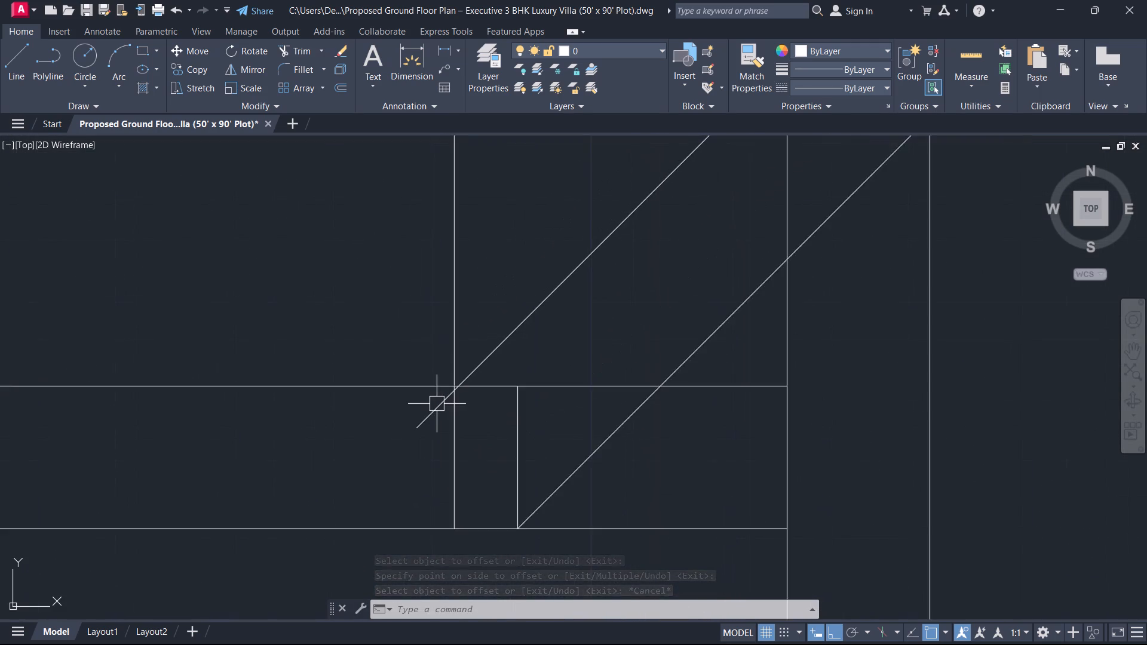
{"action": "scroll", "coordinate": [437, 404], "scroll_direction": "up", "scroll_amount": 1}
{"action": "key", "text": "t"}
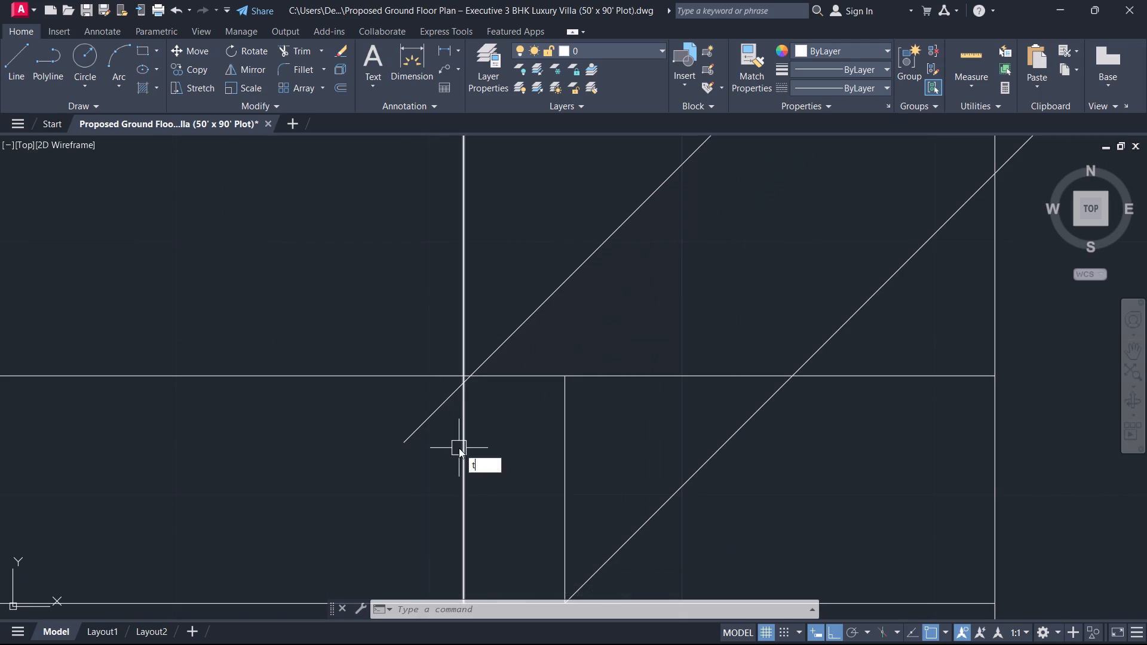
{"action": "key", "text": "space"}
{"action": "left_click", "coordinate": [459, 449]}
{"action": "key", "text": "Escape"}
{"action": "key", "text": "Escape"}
Trim the offset diagonal's overhang below the connecting wall's upper face and remove the vertical line crossing there.
{"action": "key", "text": "t"}
{"action": "key", "text": "r"}
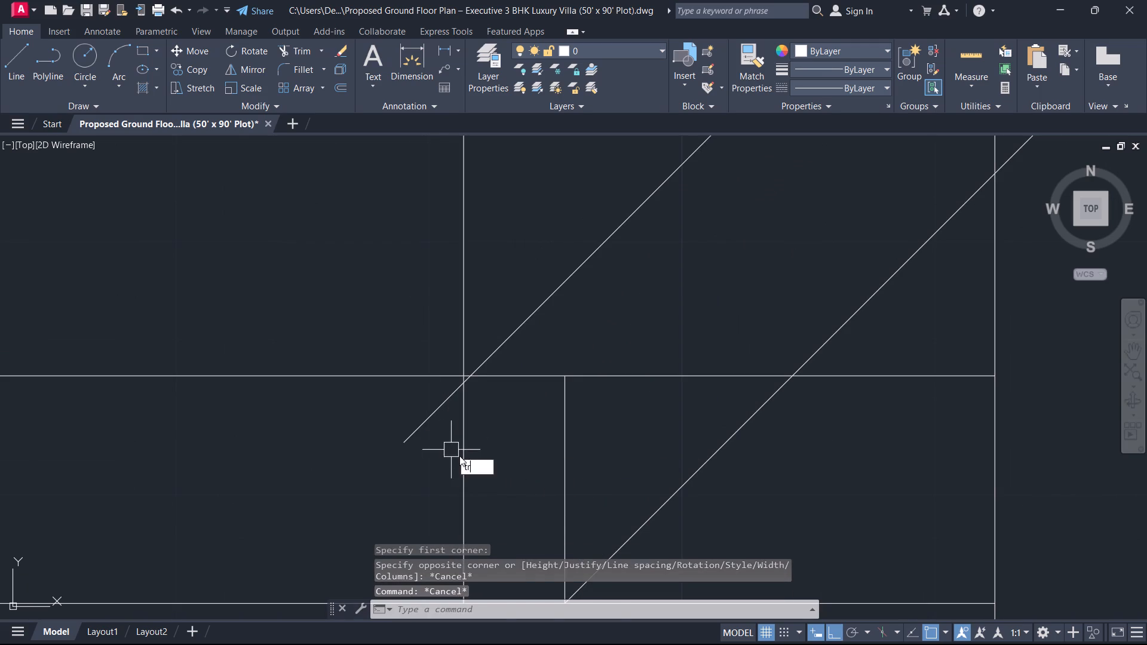
{"action": "key", "text": "space"}
{"action": "left_click", "coordinate": [460, 461]}
{"action": "scroll", "coordinate": [478, 404], "scroll_direction": "up", "scroll_amount": 3}
{"action": "left_click_drag", "start_coordinate": [409, 372], "coordinate": [400, 369]}
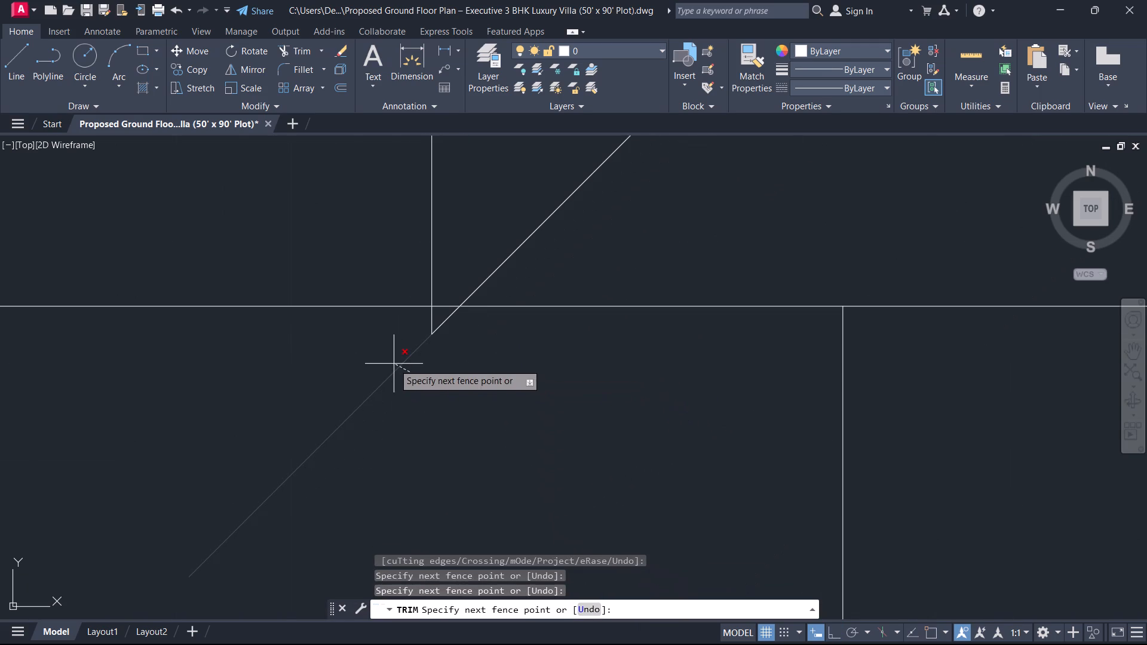
{"action": "left_click", "coordinate": [392, 360]}
{"action": "left_click", "coordinate": [446, 325]}
{"action": "left_click", "coordinate": [417, 322]}
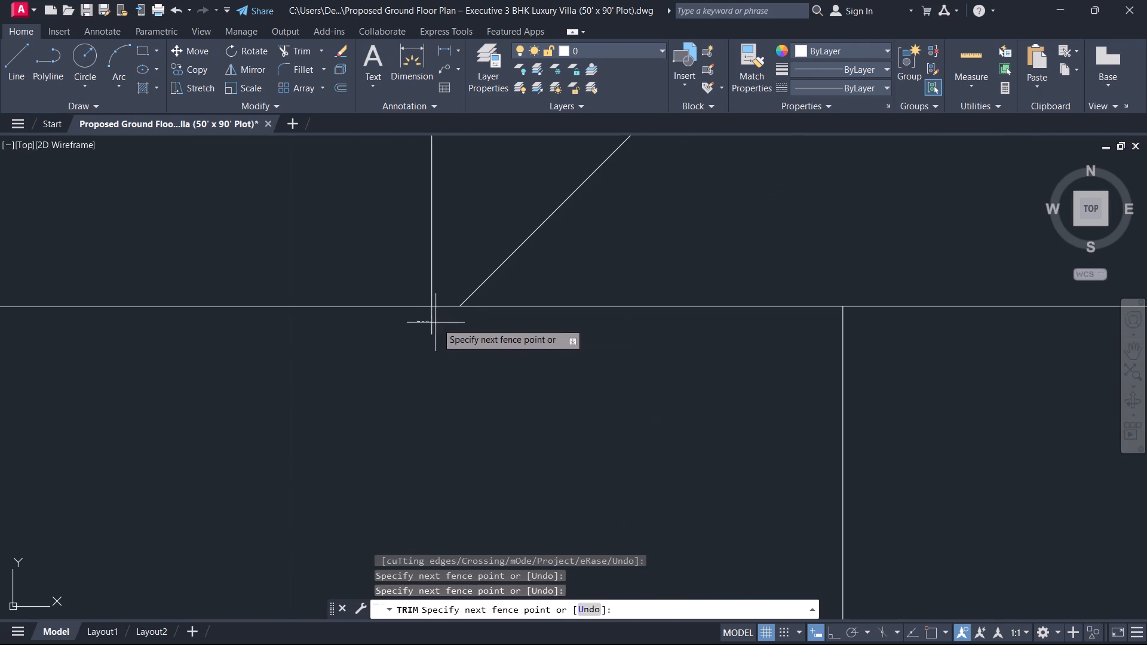
{"action": "left_click", "coordinate": [447, 327]}
{"action": "scroll", "coordinate": [454, 276], "scroll_direction": "down", "scroll_amount": 4}
{"action": "middle_click_drag", "start_coordinate": [454, 276], "coordinate": [407, 440]}
{"action": "left_click_drag", "start_coordinate": [431, 347], "coordinate": [425, 345]}
{"action": "left_click", "coordinate": [366, 308]}
Trim the short vertical piece and the connecting wall's faces at the diagonal so the two walls join cleanly.
{"action": "scroll", "coordinate": [387, 324], "scroll_direction": "down", "scroll_amount": 4}
{"action": "scroll", "coordinate": [435, 367], "scroll_direction": "up", "scroll_amount": 4}
{"action": "left_click", "coordinate": [387, 360]}
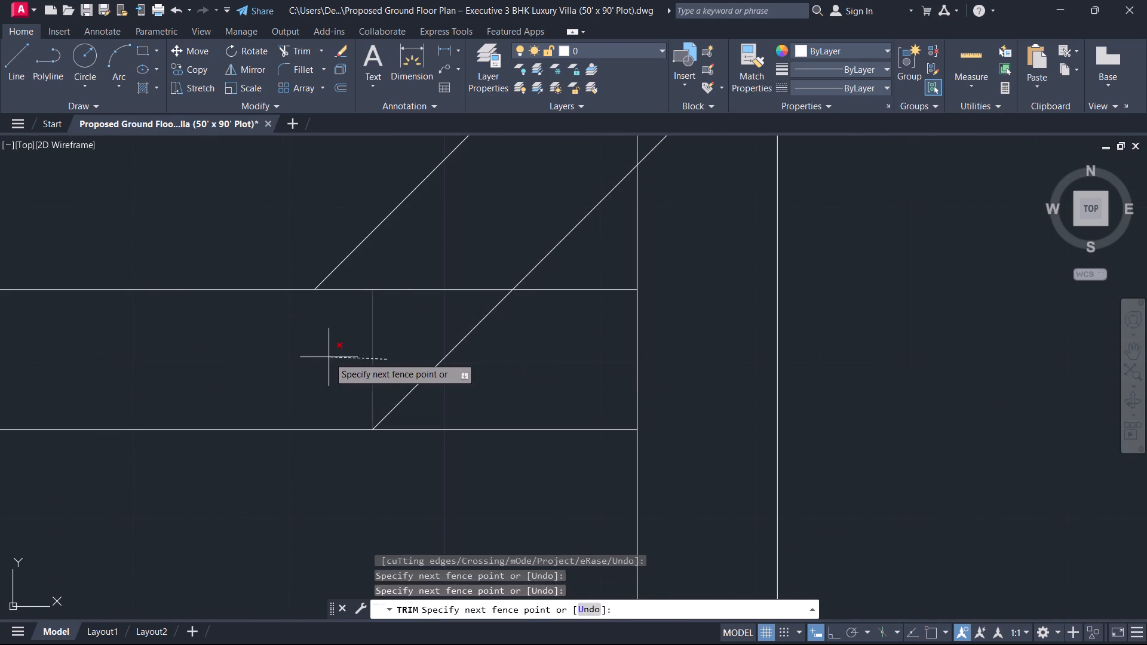
{"action": "left_click", "coordinate": [329, 357]}
{"action": "left_click", "coordinate": [498, 431]}
{"action": "left_click", "coordinate": [578, 292]}
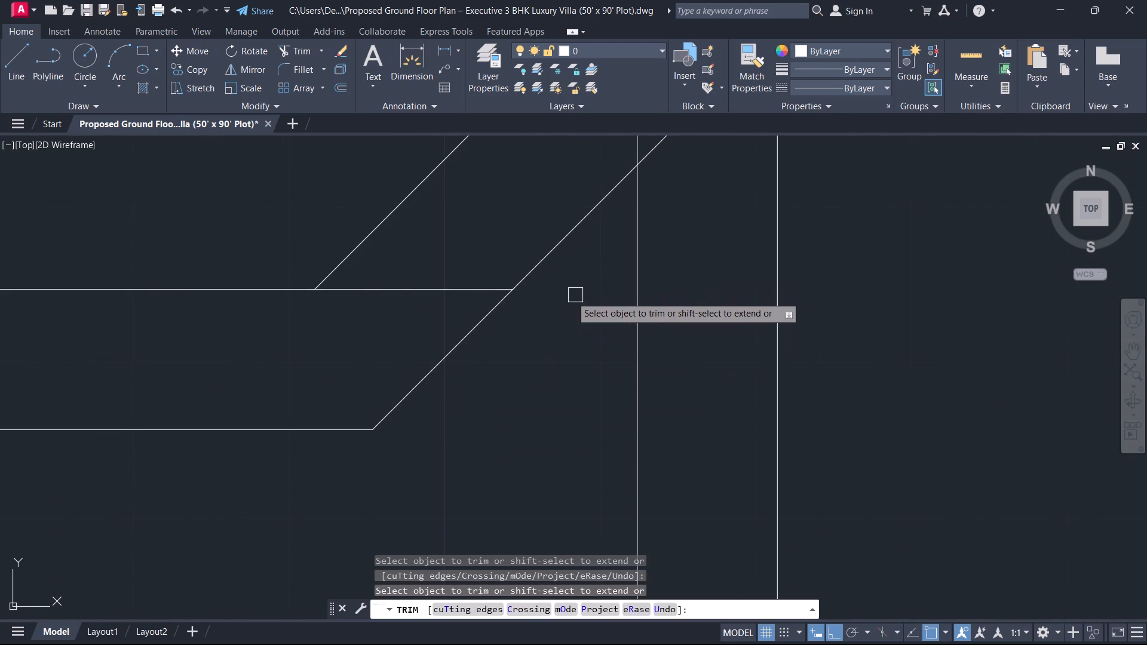
{"action": "left_click", "coordinate": [418, 277]}
{"action": "left_click", "coordinate": [383, 305]}
Trim the southeast room's vertical and horizontal wall lines where they pass between the two diagonal faces.
{"action": "scroll", "coordinate": [383, 310], "scroll_direction": "down", "scroll_amount": 7}
{"action": "scroll", "coordinate": [422, 325], "scroll_direction": "up", "scroll_amount": 4}
{"action": "middle_click_drag", "start_coordinate": [411, 313], "coordinate": [407, 485]}
{"action": "scroll", "coordinate": [407, 485], "scroll_direction": "up", "scroll_amount": 1}
{"action": "left_click", "coordinate": [188, 483]}
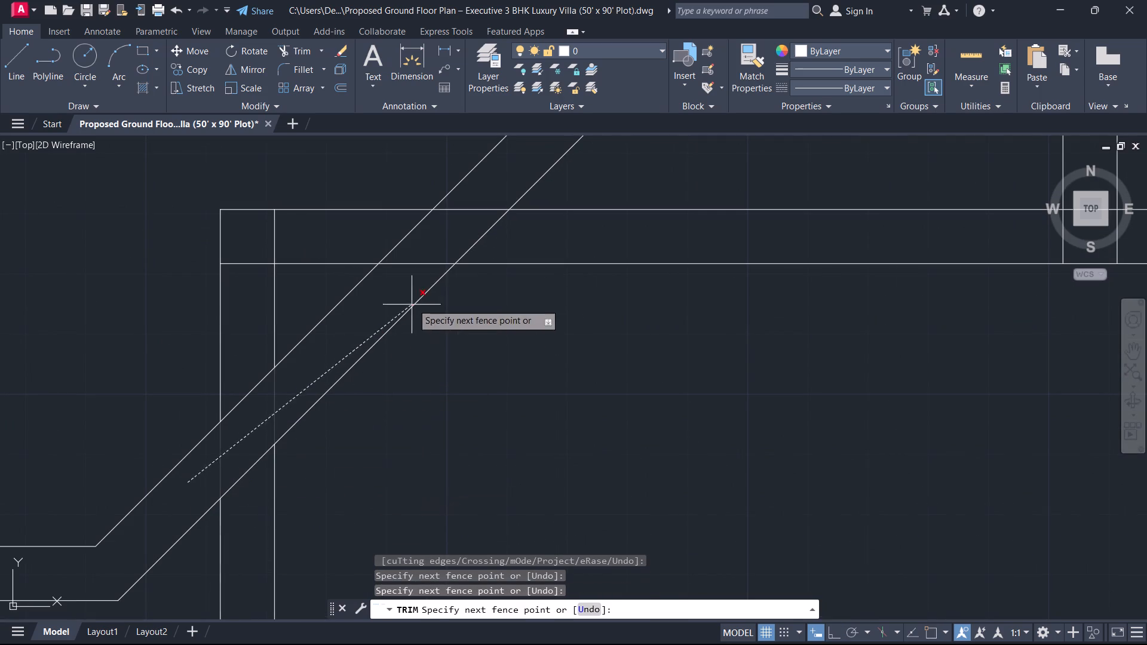
{"action": "left_click", "coordinate": [491, 190]}
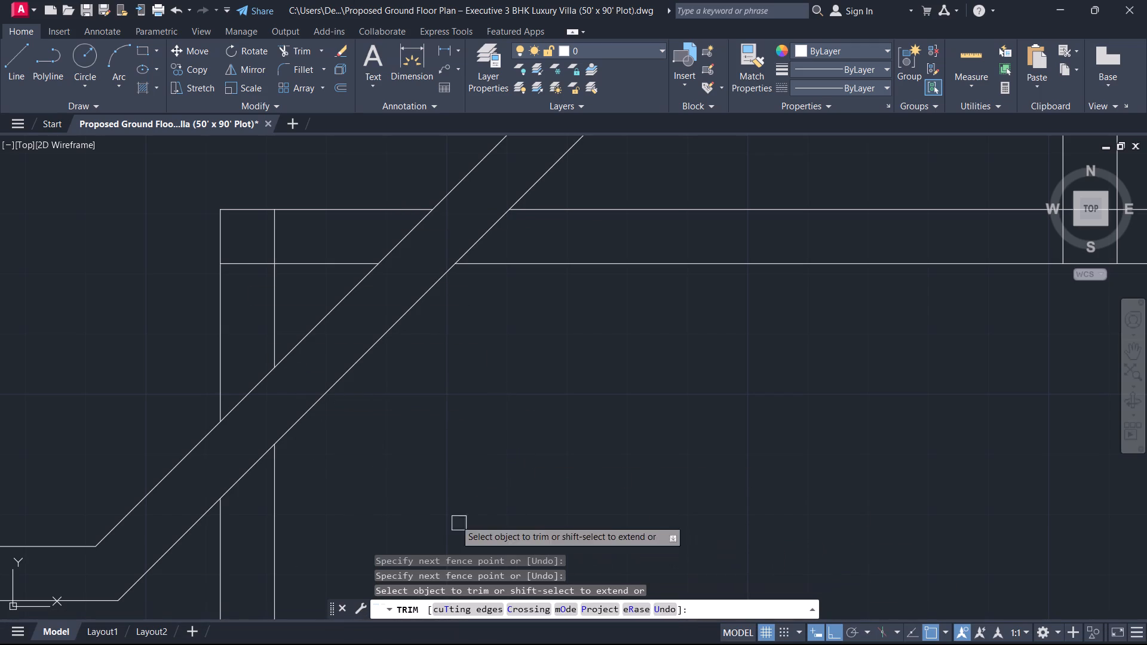
Trim away the leftover pieces of the southeast room's old square corner northwest of the diagonal wall.
{"action": "scroll", "coordinate": [437, 419], "scroll_direction": "down", "scroll_amount": 1}
{"action": "left_click", "coordinate": [417, 220]}
{"action": "left_click", "coordinate": [268, 370]}
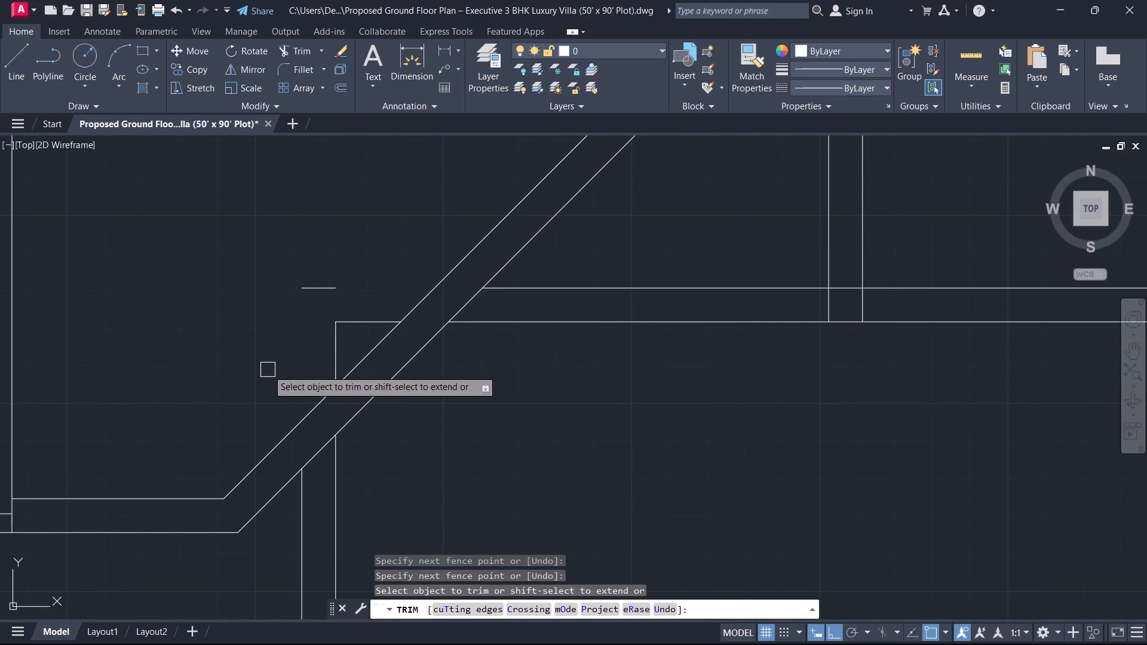
{"action": "left_click", "coordinate": [397, 278]}
{"action": "left_click", "coordinate": [298, 349]}
{"action": "left_click", "coordinate": [311, 321]}
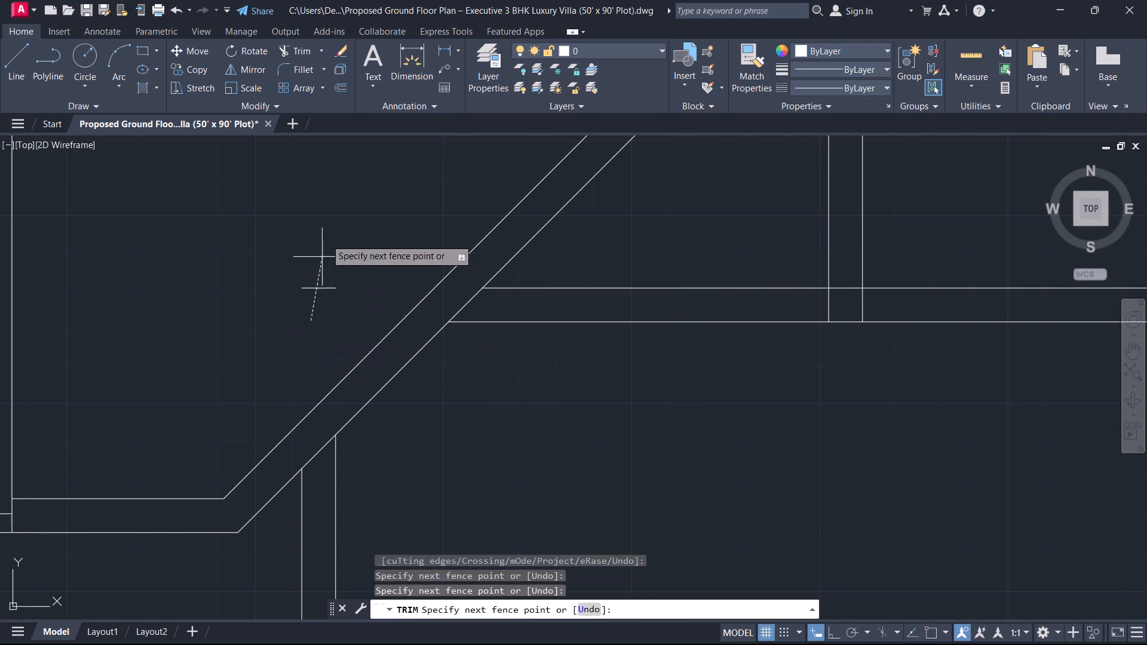
{"action": "left_click", "coordinate": [329, 224]}
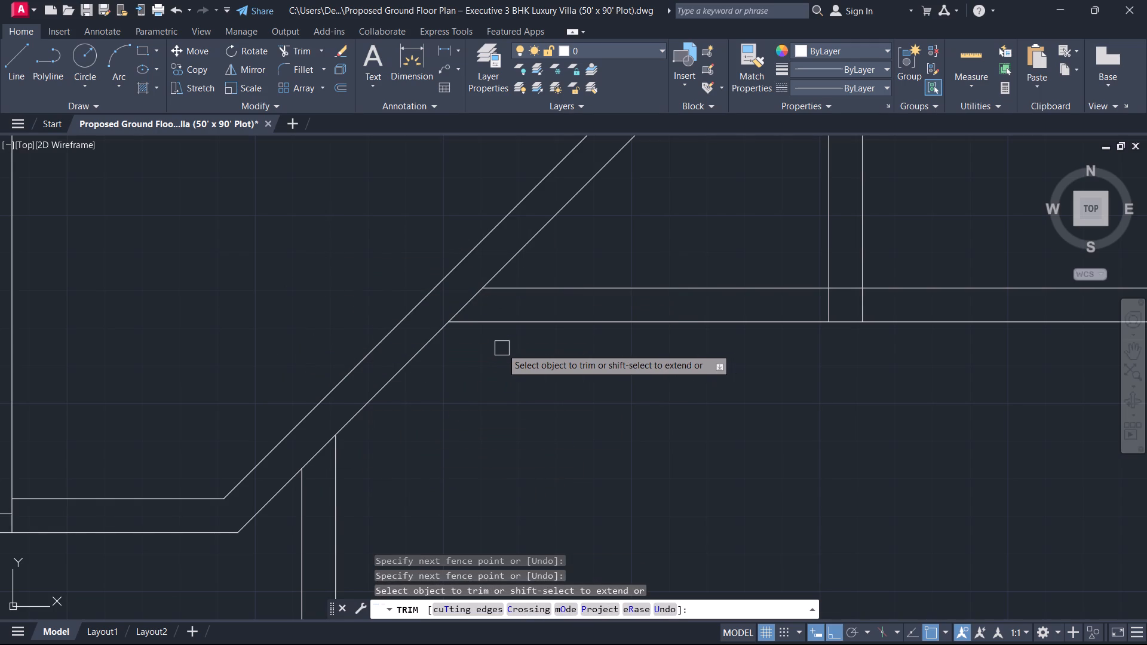
Extend the southeast room's two west wall lines north to the diagonal wall's outer face.
{"action": "scroll", "coordinate": [365, 470], "scroll_direction": "down", "scroll_amount": 2}
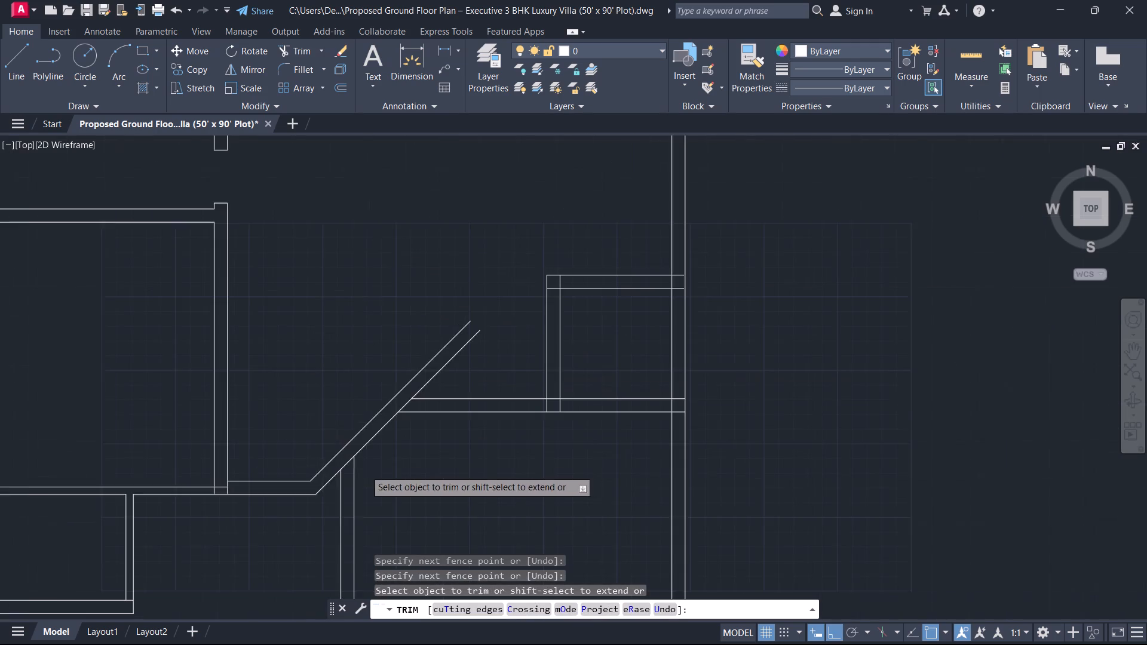
{"action": "middle_click_drag", "start_coordinate": [365, 470], "coordinate": [468, 446]}
{"action": "scroll", "coordinate": [477, 456], "scroll_direction": "up", "scroll_amount": 1}
{"action": "key", "text": "e"}
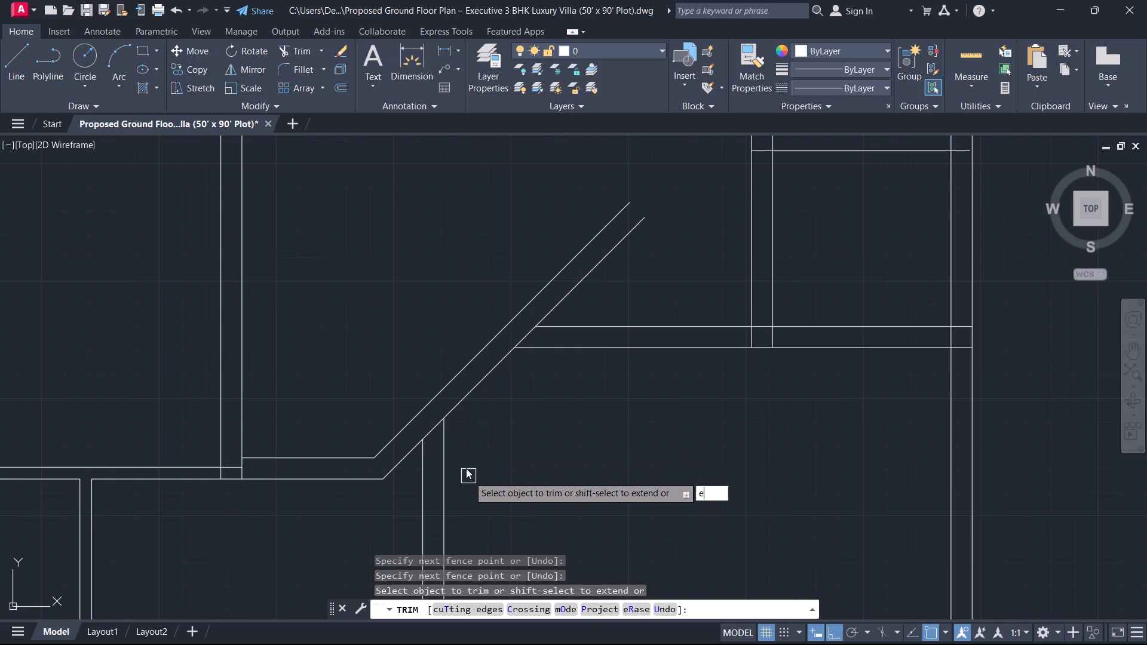
{"action": "key", "text": "x"}
{"action": "key", "text": "space"}
{"action": "key", "text": "Escape"}
{"action": "type", "text": "ex"}
{"action": "key", "text": "space"}
{"action": "left_click", "coordinate": [392, 522]}
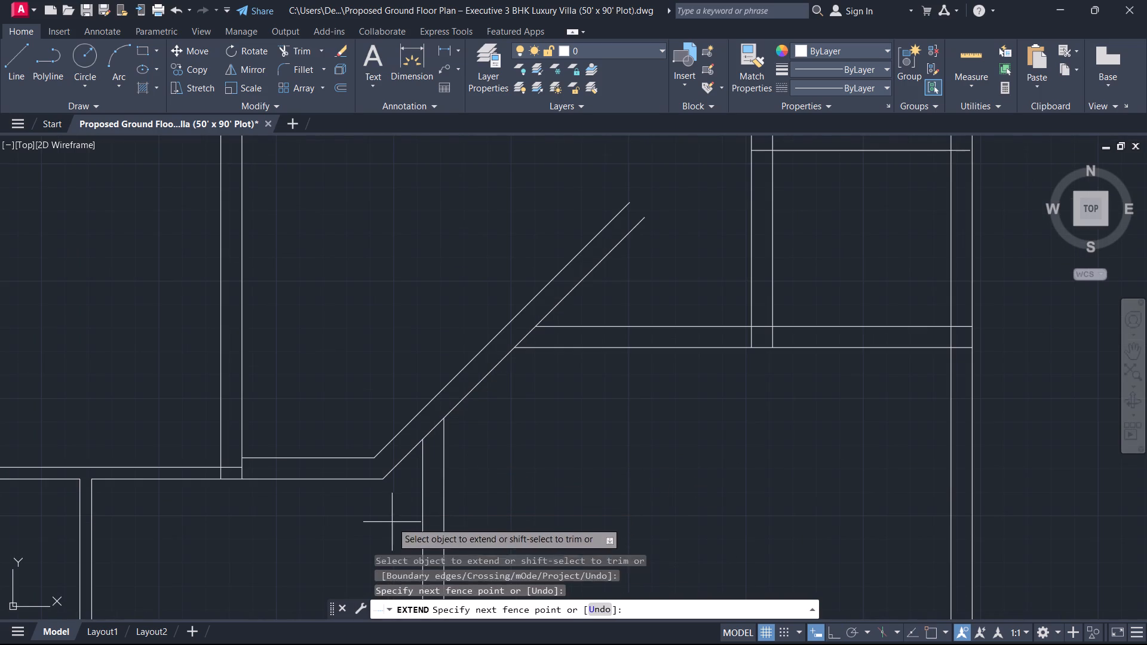
{"action": "left_click", "coordinate": [562, 494]}
{"action": "scroll", "coordinate": [409, 409], "scroll_direction": "up", "scroll_amount": 2}
{"action": "middle_click_drag", "start_coordinate": [409, 409], "coordinate": [443, 376]}
{"action": "scroll", "coordinate": [409, 409], "scroll_direction": "up", "scroll_amount": 1}
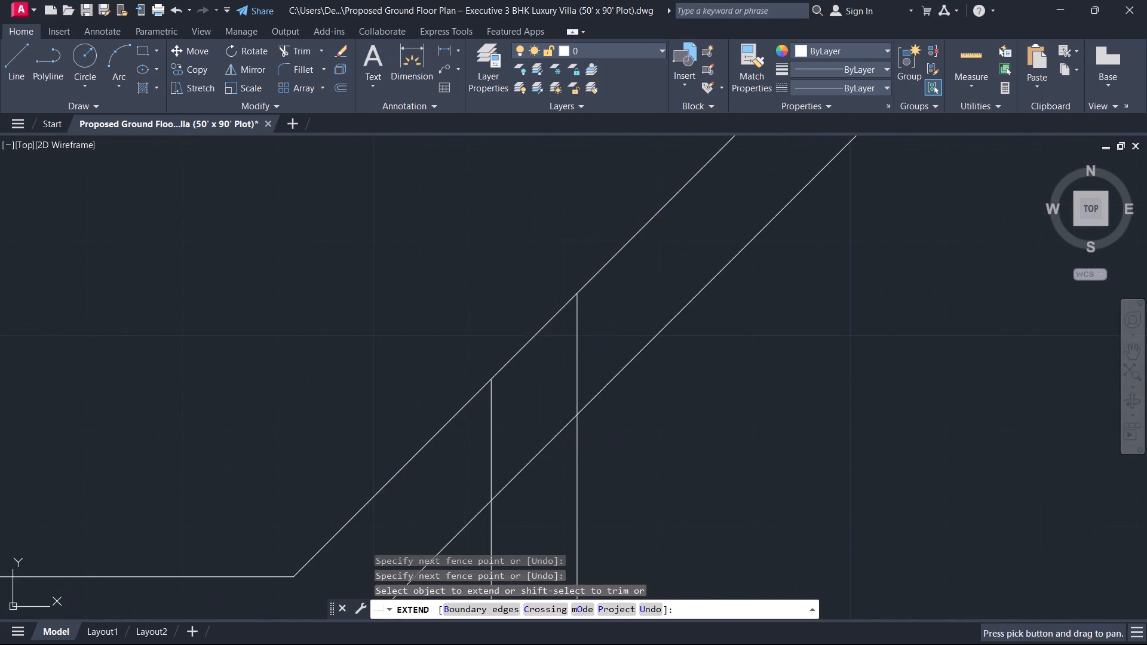
{"action": "key", "text": "Escape"}
Trim both diagonal faces between the two vertical wall lines and remove their remaining pieces to the west.
{"action": "scroll", "coordinate": [436, 445], "scroll_direction": "down", "scroll_amount": 2}
{"action": "type", "text": "tr"}
{"action": "key", "text": "space"}
{"action": "scroll", "coordinate": [450, 481], "scroll_direction": "up", "scroll_amount": 2}
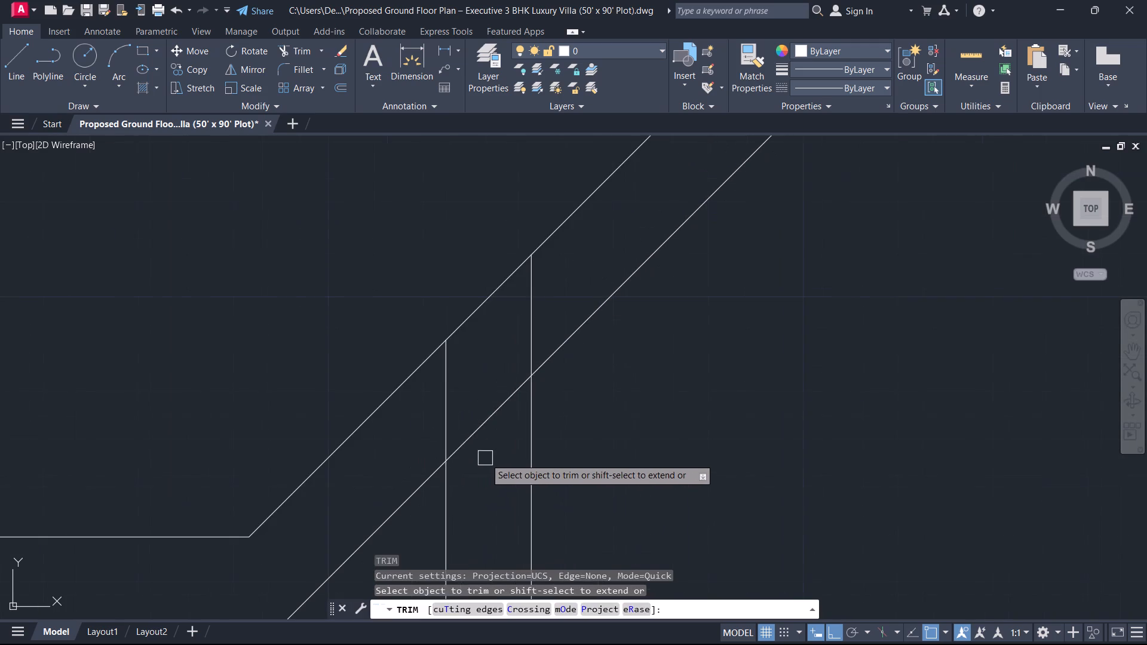
{"action": "left_click_drag", "start_coordinate": [486, 457], "coordinate": [487, 451]}
{"action": "left_click_drag", "start_coordinate": [492, 246], "coordinate": [490, 272]}
{"action": "middle_click_drag", "start_coordinate": [373, 539], "coordinate": [395, 399]}
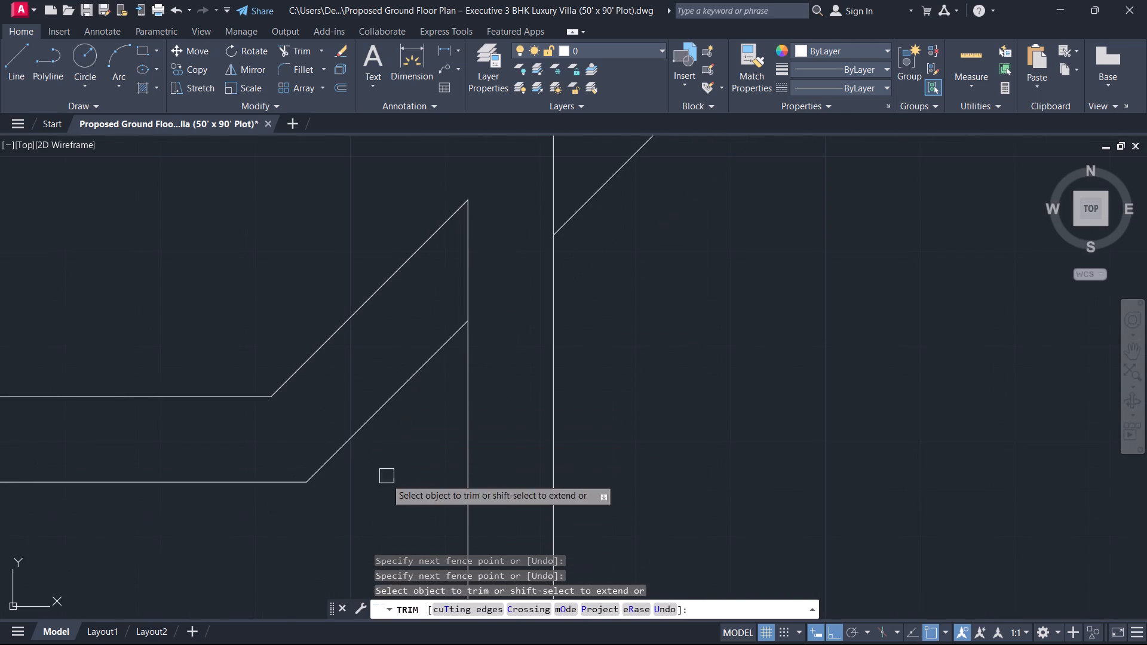
{"action": "left_click_drag", "start_coordinate": [385, 482], "coordinate": [397, 463]}
{"action": "left_click_drag", "start_coordinate": [334, 223], "coordinate": [333, 238]}
{"action": "left_click", "coordinate": [352, 428]}
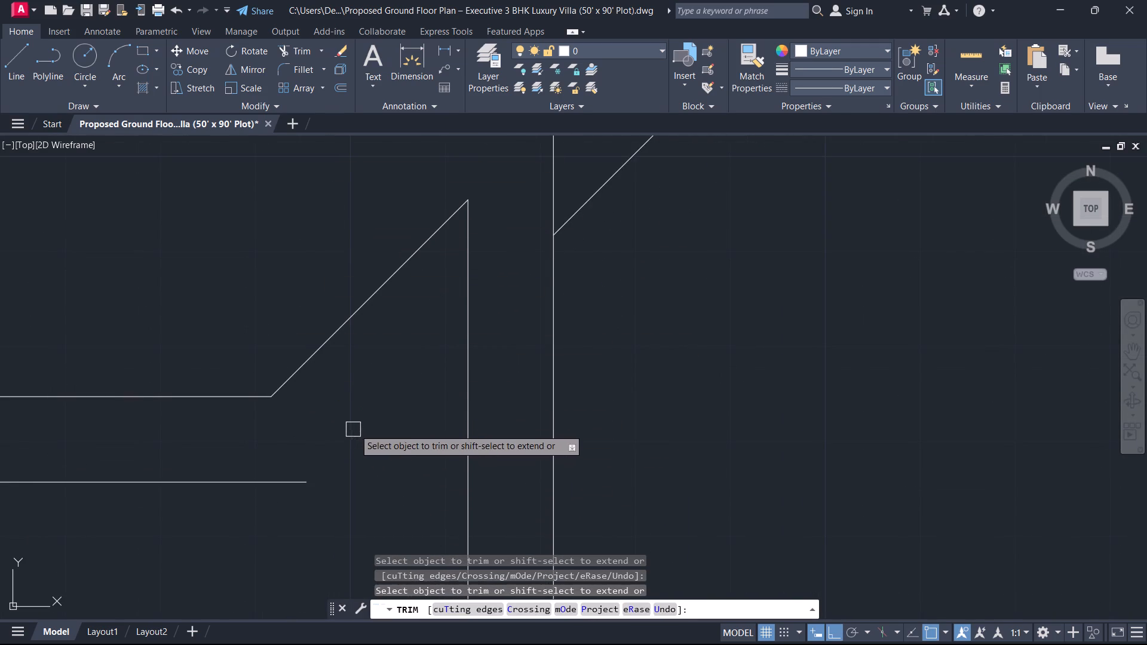
{"action": "left_click", "coordinate": [341, 330]}
{"action": "key", "text": "Escape"}
Extend both faces of the connecting wall east to the southeast room's outer west wall line.
{"action": "key", "text": "e"}
{"action": "key", "text": "x"}
{"action": "key", "text": "space"}
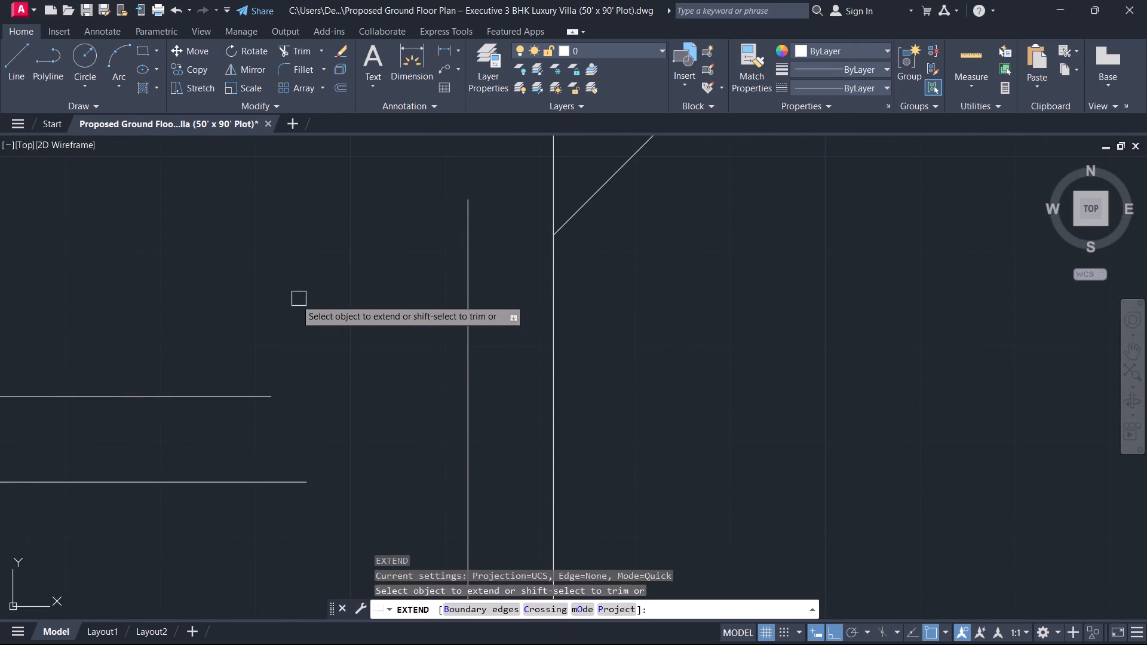
{"action": "left_click", "coordinate": [295, 299]}
{"action": "left_click", "coordinate": [233, 545]}
{"action": "scroll", "coordinate": [379, 422], "scroll_direction": "down", "scroll_amount": 3}
{"action": "key", "text": "Escape"}
Extend the diagonal wall's outer face down to the top end of the outer west wall line.
{"action": "middle_click_drag", "start_coordinate": [379, 422], "coordinate": [358, 461]}
{"action": "scroll", "coordinate": [373, 440], "scroll_direction": "up", "scroll_amount": 2}
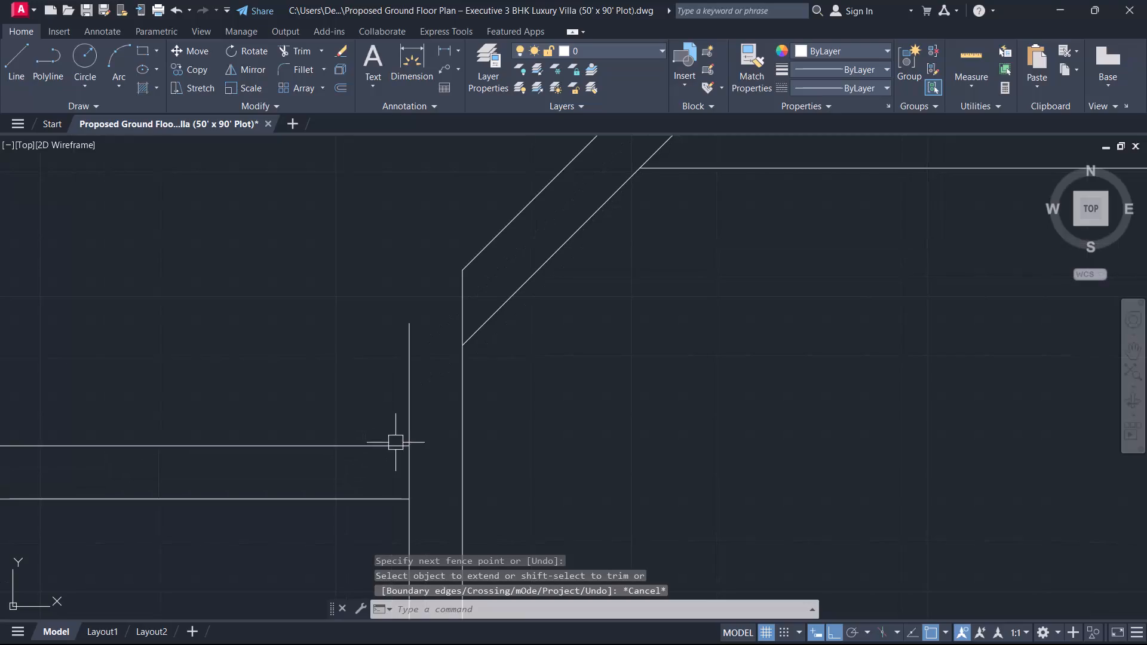
{"action": "middle_click_drag", "start_coordinate": [418, 391], "coordinate": [326, 481]}
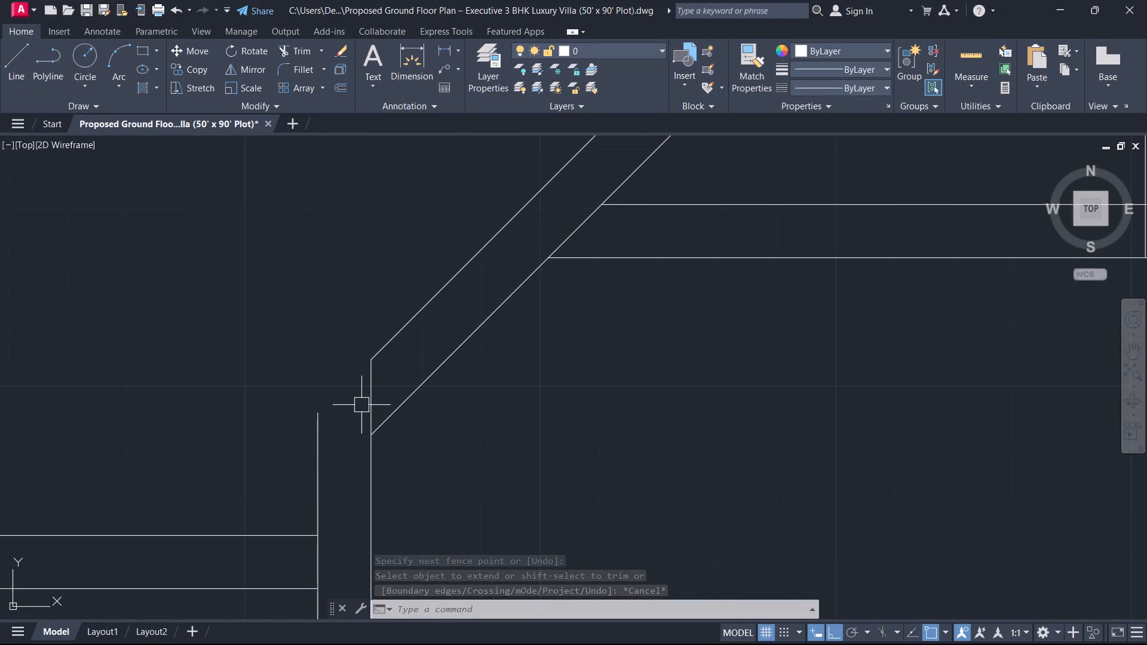
{"action": "type", "text": "ex"}
{"action": "key", "text": "space"}
{"action": "left_click", "coordinate": [392, 333]}
{"action": "key", "text": "Escape"}
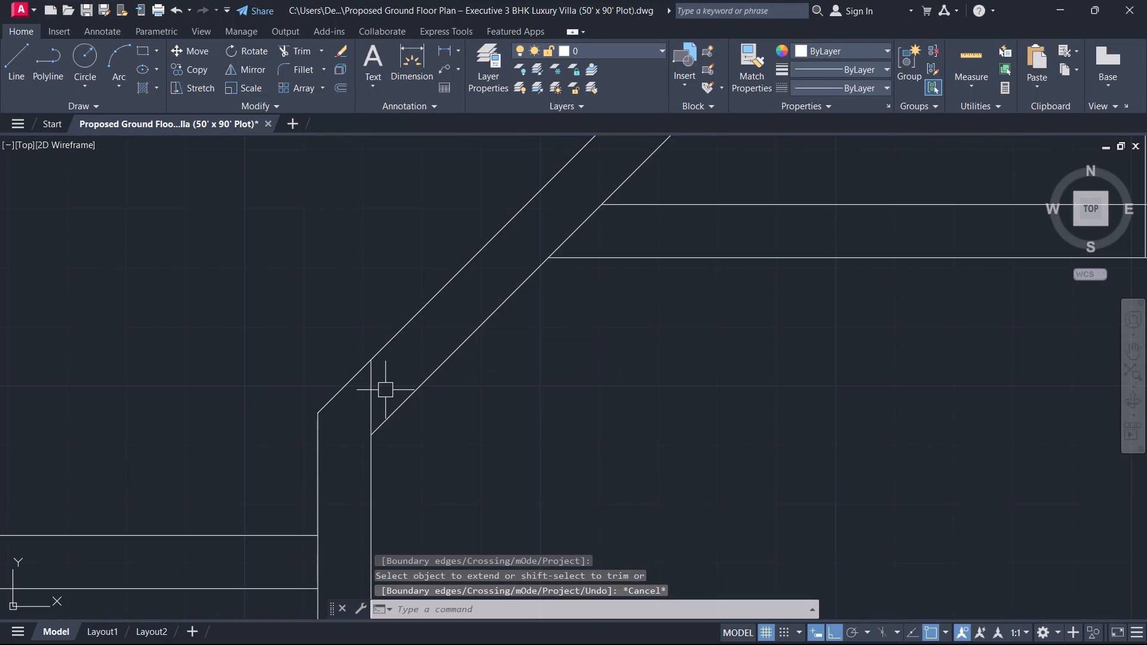
Trim the inner west wall line where it projects between the two diagonal faces.
{"action": "type", "text": "tr"}
{"action": "key", "text": "space"}
{"action": "left_click", "coordinate": [385, 390]}
{"action": "left_click", "coordinate": [360, 408]}
{"action": "scroll", "coordinate": [419, 395], "scroll_direction": "down", "scroll_amount": 1}
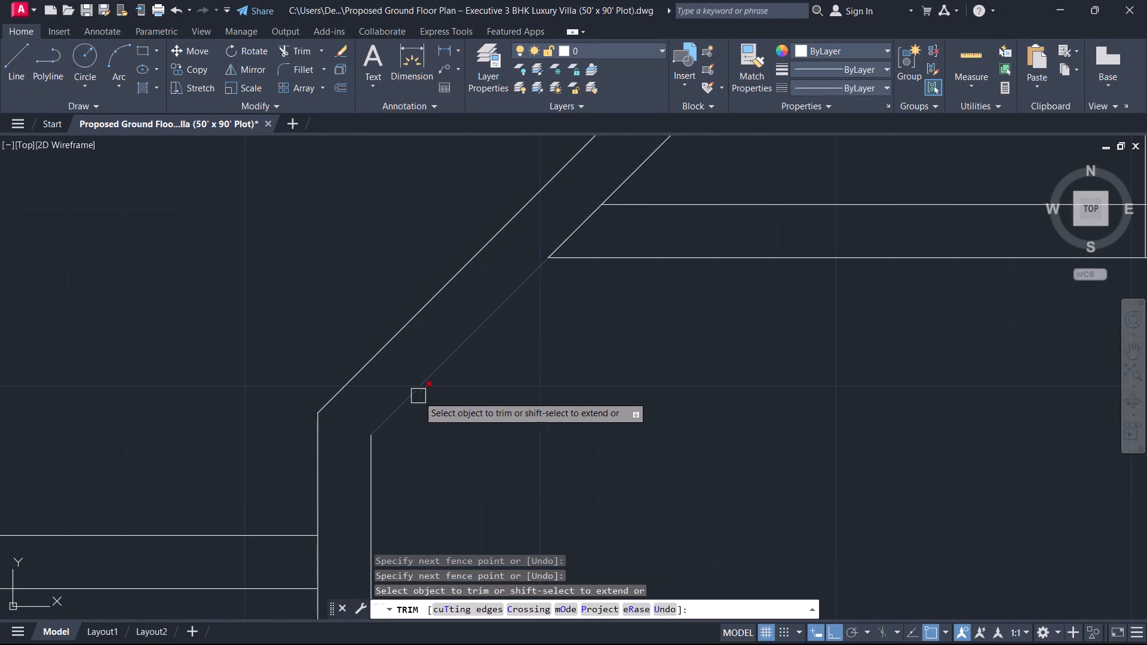
{"action": "middle_click_drag", "start_coordinate": [479, 401], "coordinate": [388, 538]}
{"action": "key", "text": "Escape"}
Extend the upper line of the southeast room's north wall west to the diagonal's outer face.
{"action": "type", "text": "ex"}
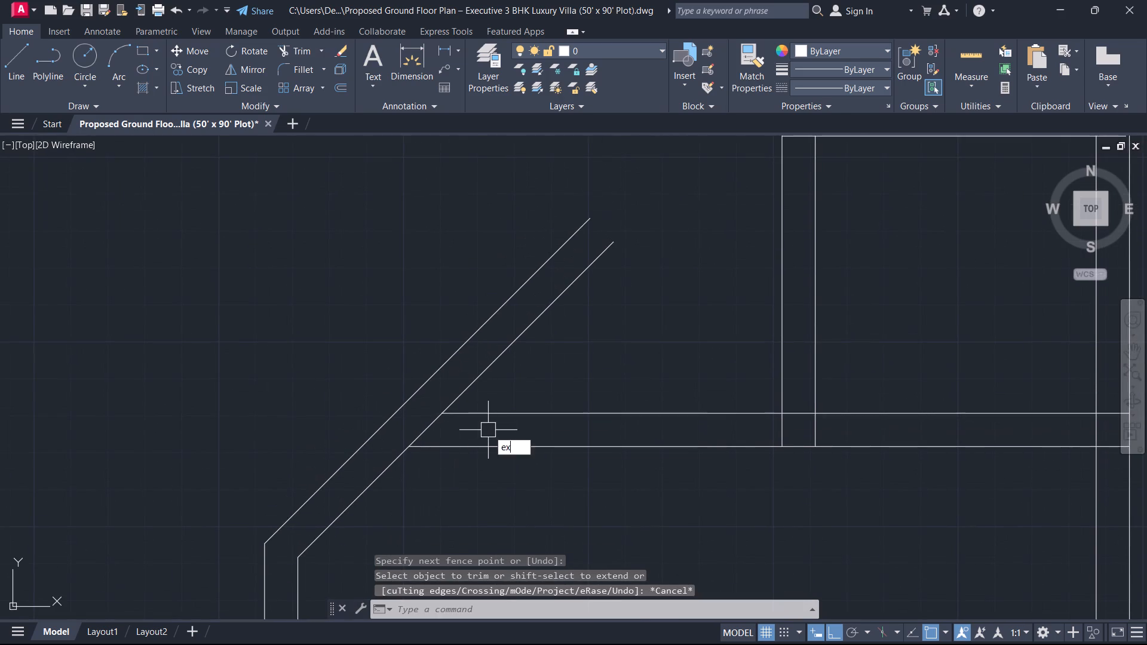
{"action": "key", "text": "space"}
{"action": "left_click", "coordinate": [483, 415]}
{"action": "key", "text": "Escape"}
Trim both diagonal faces beyond the north wall's lines to finish the chamfered corner.
{"action": "key", "text": "t"}
{"action": "type", "text": "r"}
{"action": "key", "text": "space"}
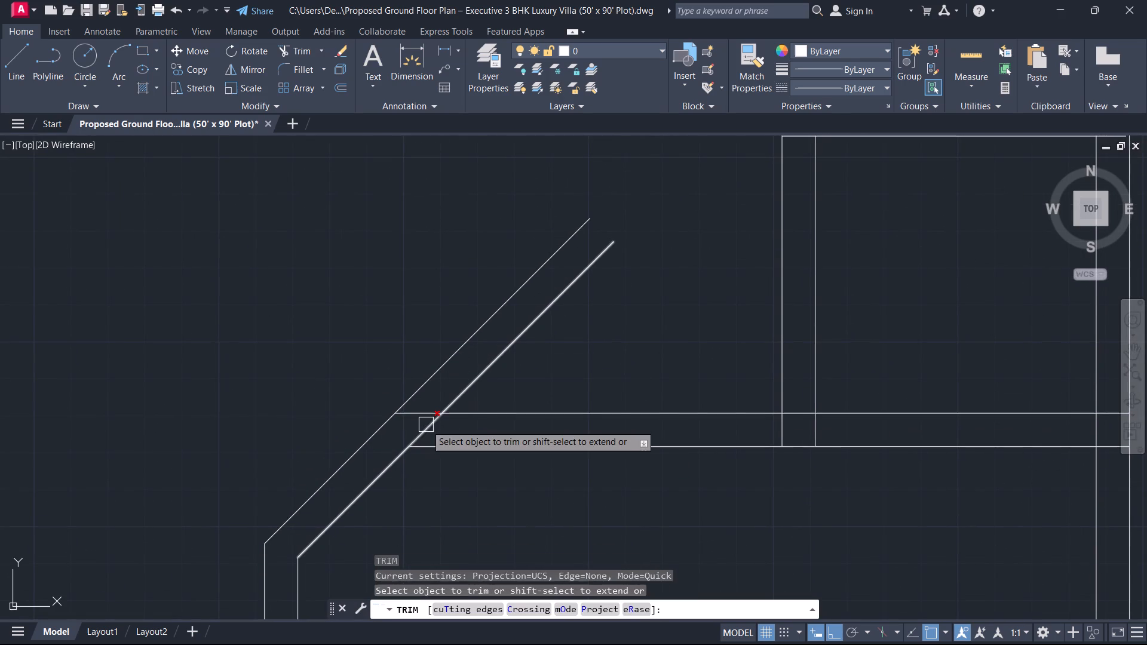
{"action": "left_click", "coordinate": [426, 425]}
{"action": "left_click", "coordinate": [493, 383]}
{"action": "left_click", "coordinate": [338, 314]}
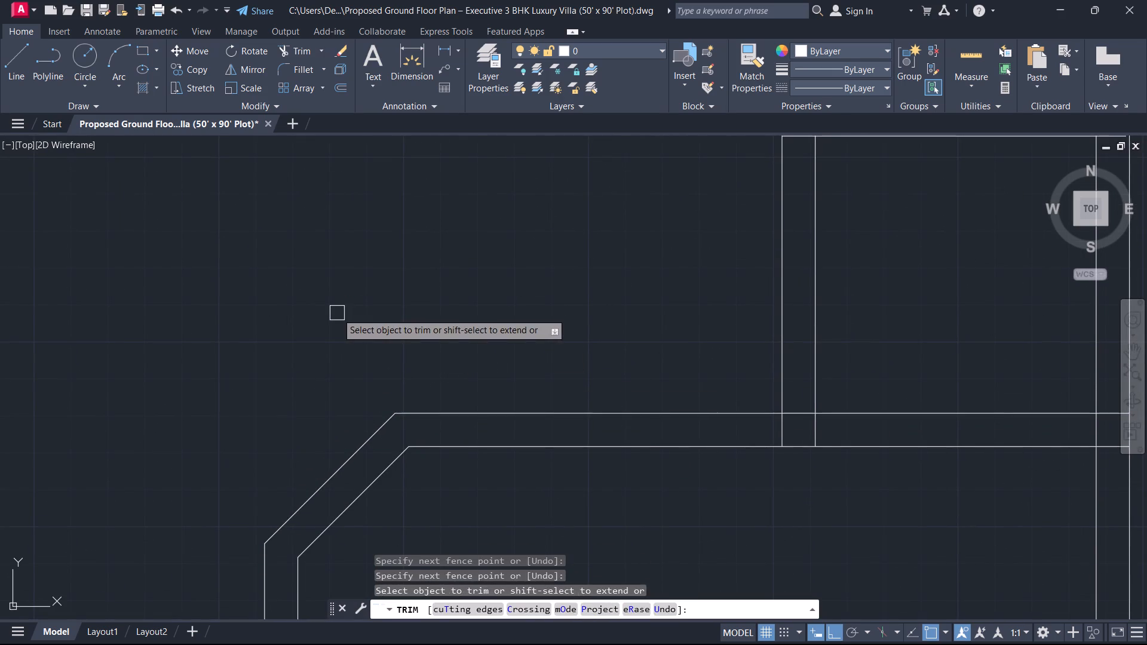
{"action": "key", "text": "Escape"}
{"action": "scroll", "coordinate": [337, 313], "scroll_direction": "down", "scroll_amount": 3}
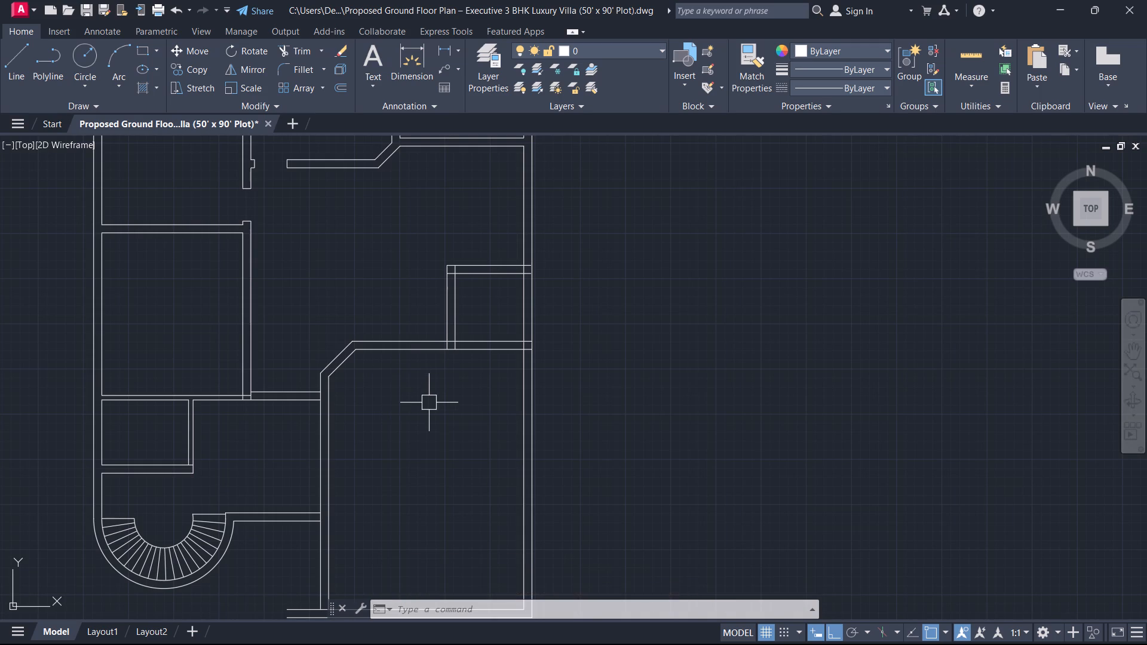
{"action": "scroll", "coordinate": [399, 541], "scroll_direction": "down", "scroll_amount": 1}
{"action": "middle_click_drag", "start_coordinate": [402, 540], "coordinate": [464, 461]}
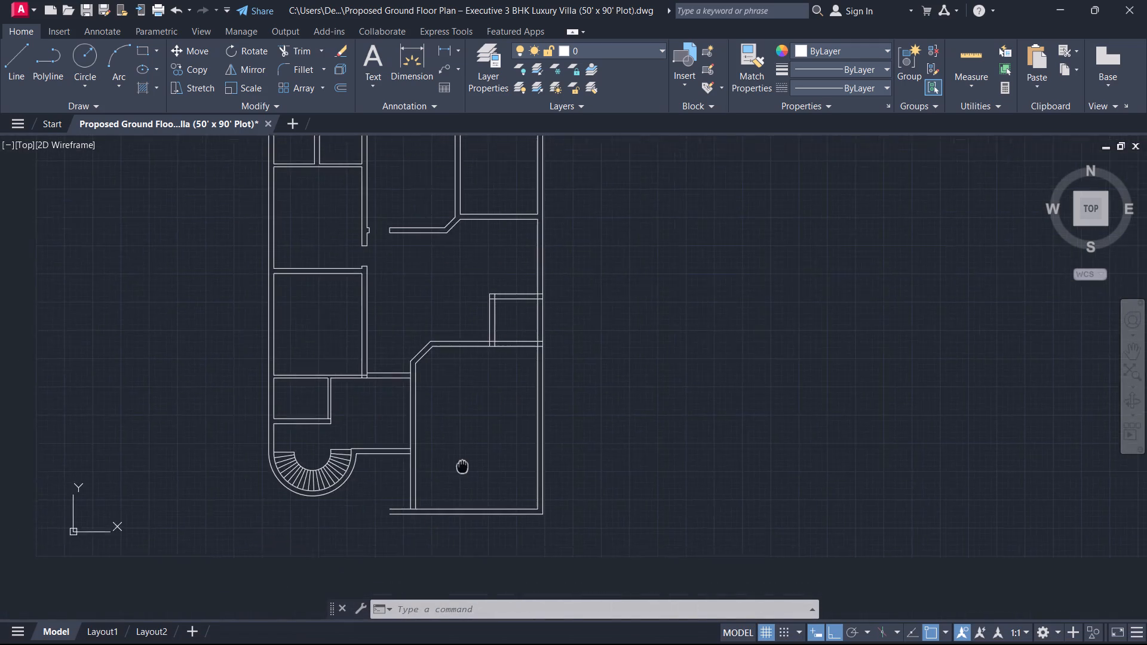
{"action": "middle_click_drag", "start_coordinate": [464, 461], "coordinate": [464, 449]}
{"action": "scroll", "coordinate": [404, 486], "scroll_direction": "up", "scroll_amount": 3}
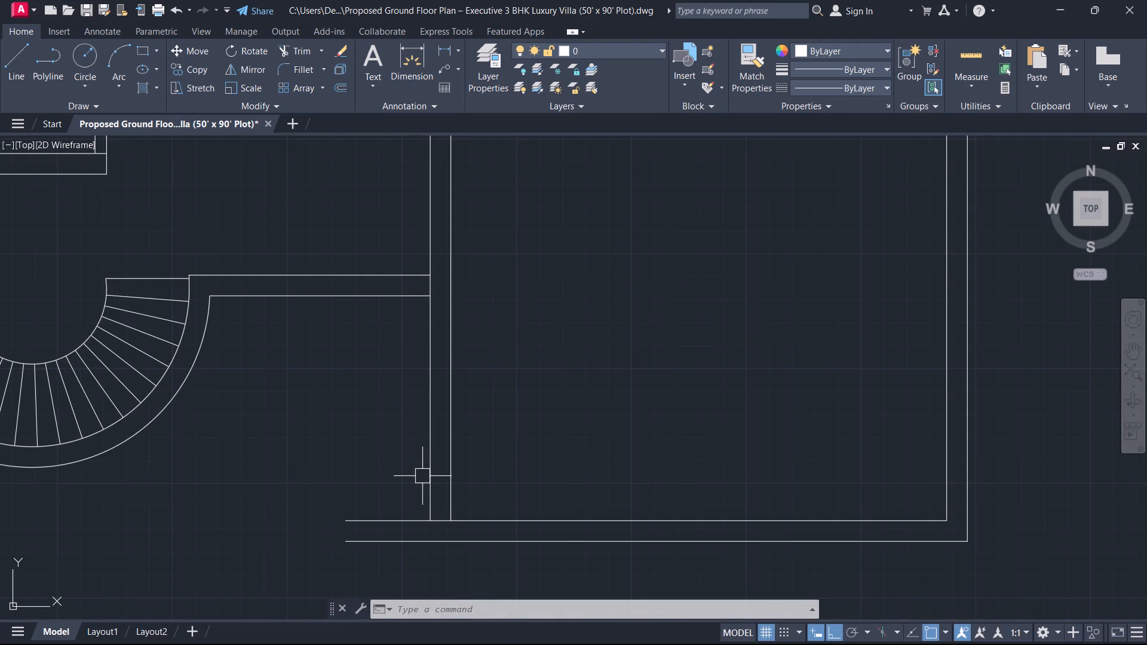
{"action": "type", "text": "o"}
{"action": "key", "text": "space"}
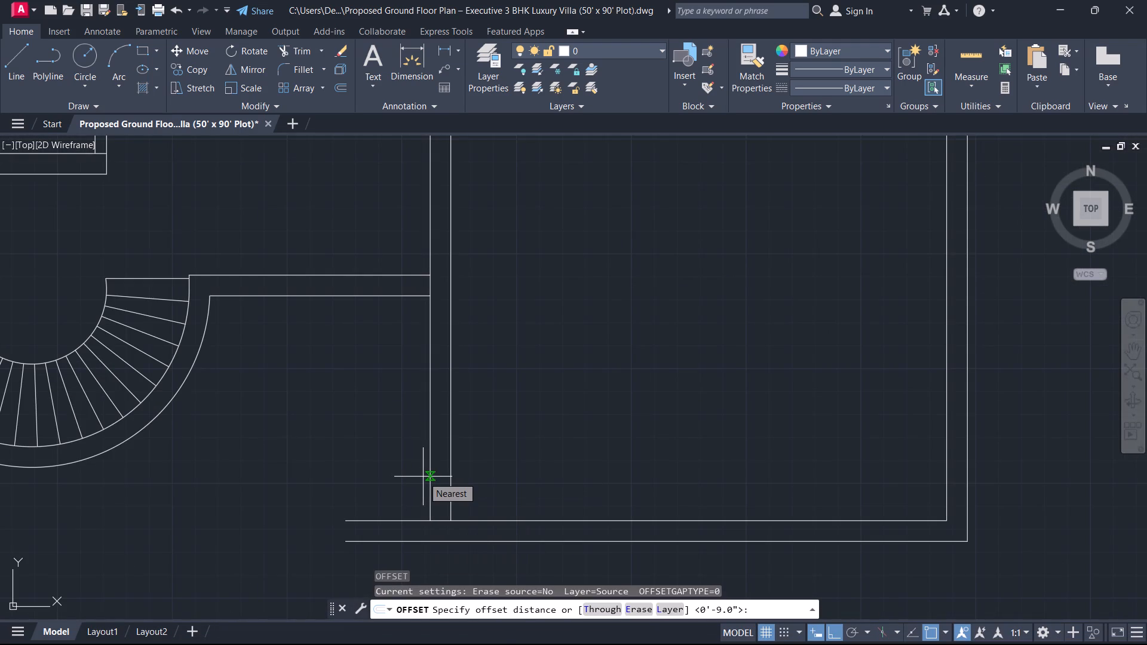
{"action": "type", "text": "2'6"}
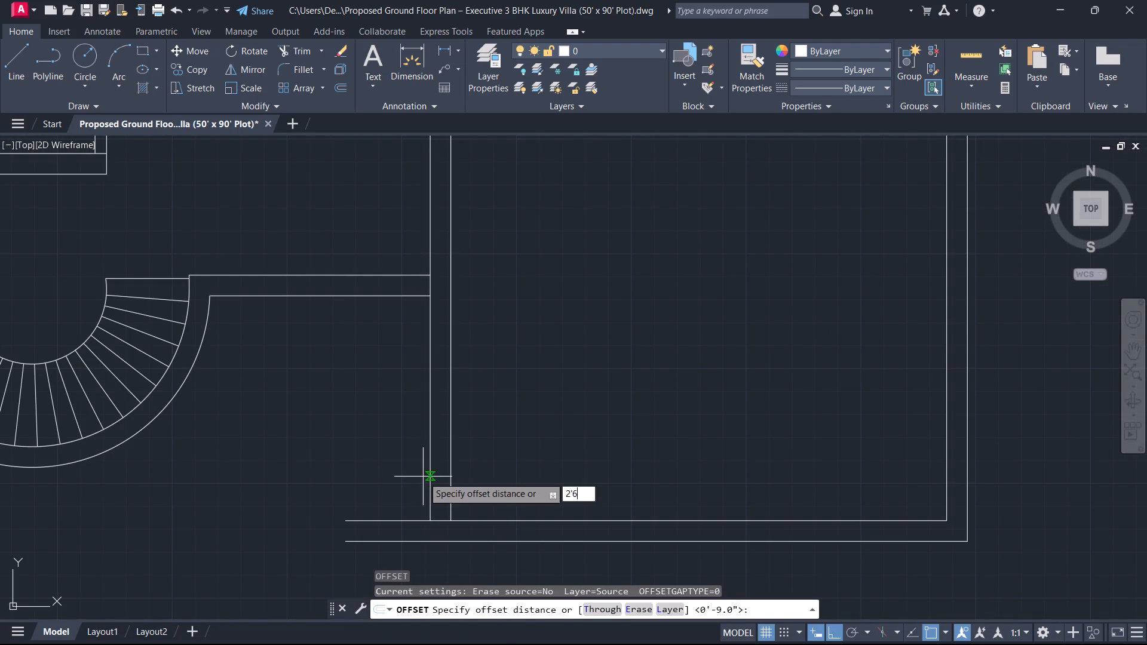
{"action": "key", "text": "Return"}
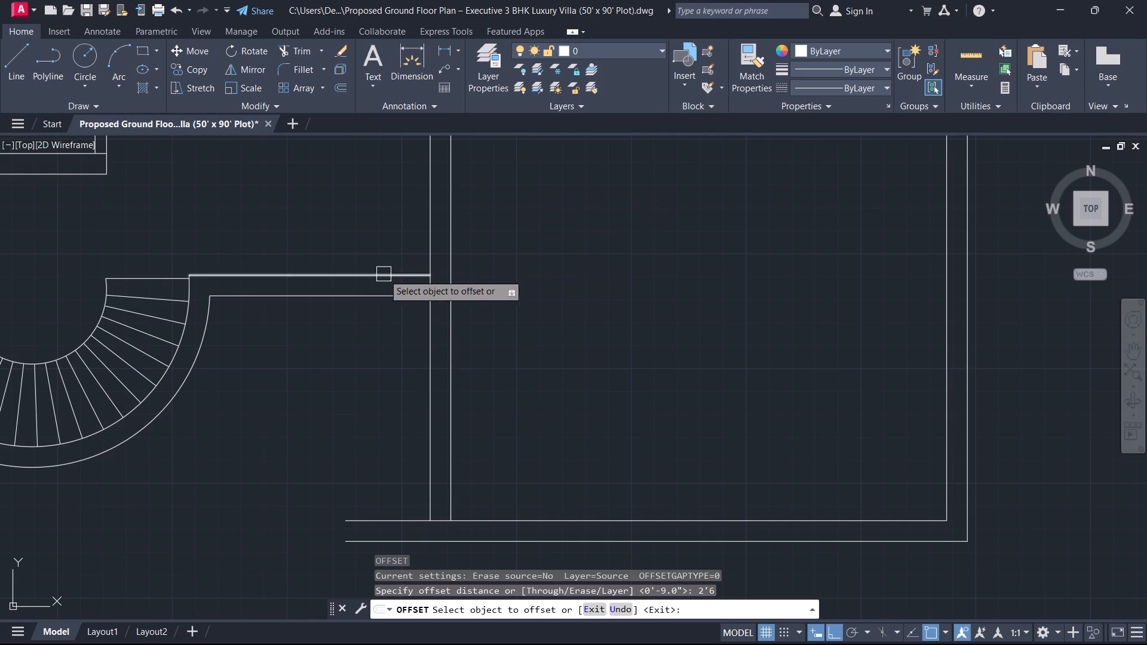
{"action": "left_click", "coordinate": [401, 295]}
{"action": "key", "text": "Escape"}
Offset the lower line of the horizontal wall beside the curved staircase 3' south.
{"action": "type", "text": "o"}
{"action": "key", "text": "space"}
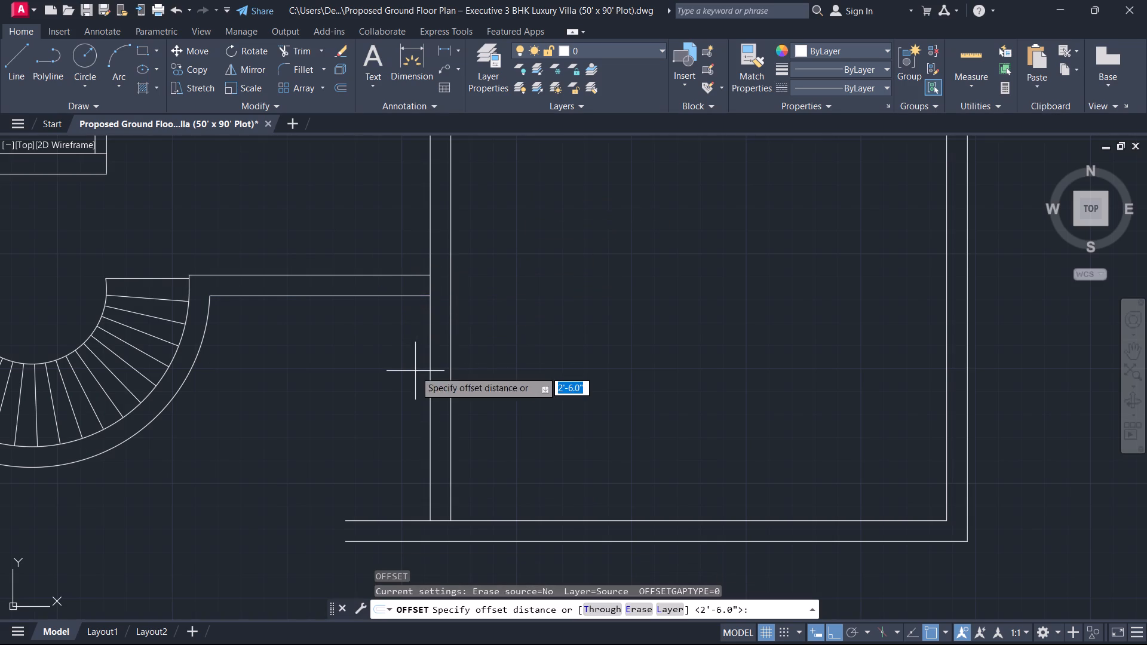
{"action": "type", "text": "3'"}
{"action": "key", "text": "Return"}
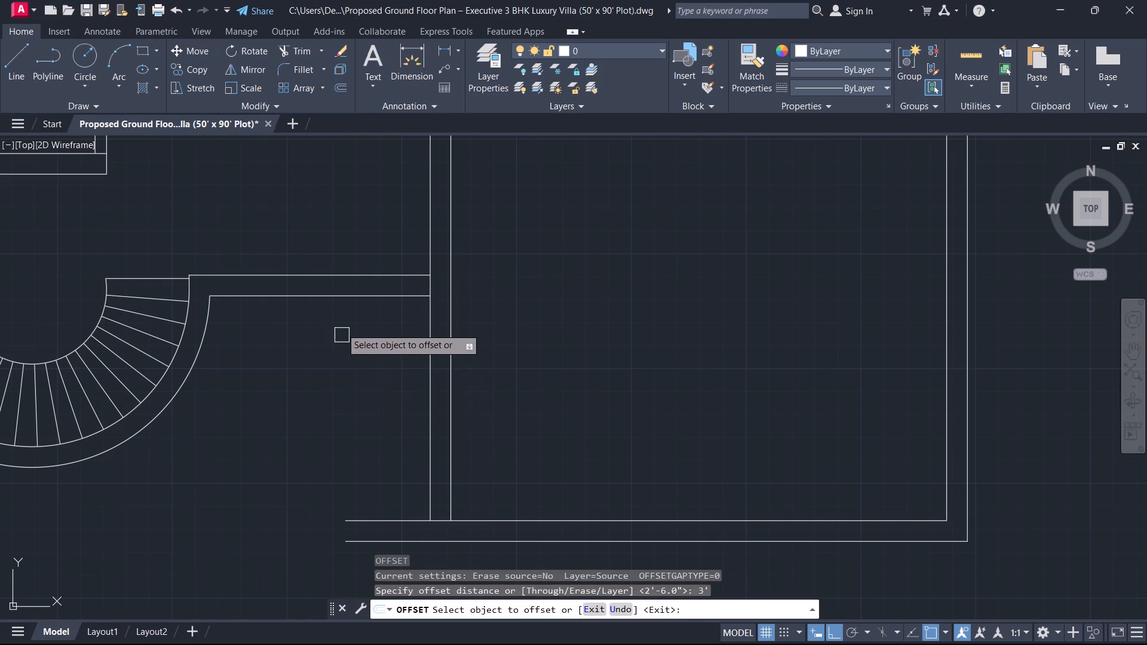
{"action": "left_click", "coordinate": [347, 289]}
{"action": "left_click", "coordinate": [363, 352]}
{"action": "key", "text": "Escape"}
Extend the new offset line east to the far face of the vertical wall.
{"action": "type", "text": "ex"}
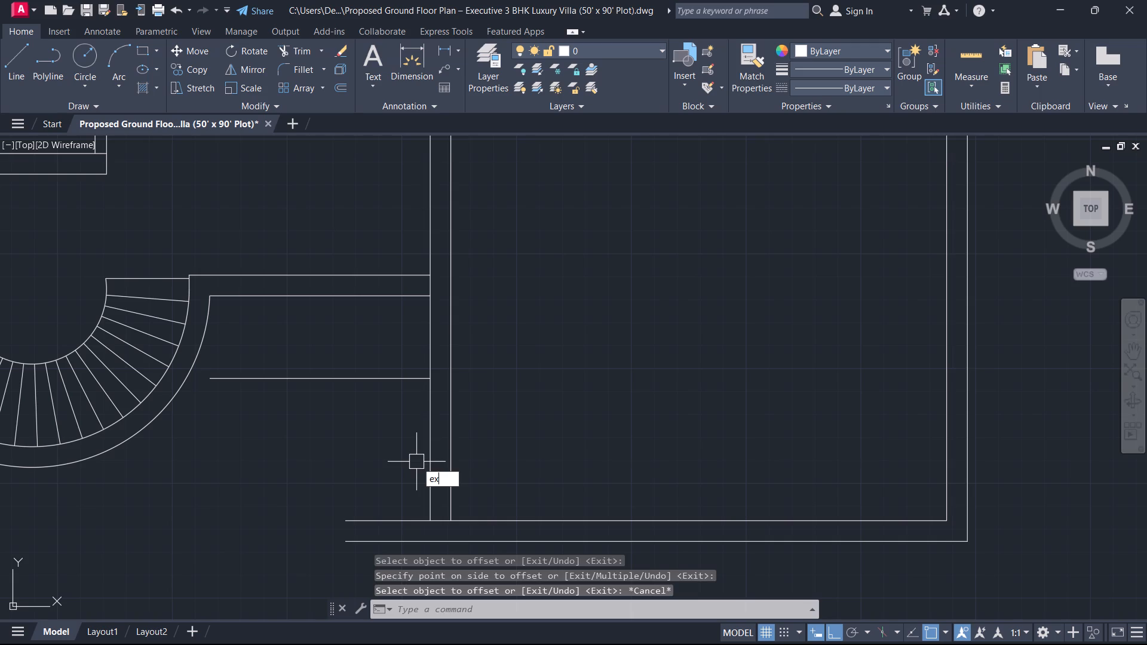
{"action": "key", "text": "space"}
{"action": "left_click_drag", "start_coordinate": [355, 410], "coordinate": [371, 399]}
{"action": "left_click", "coordinate": [404, 365]}
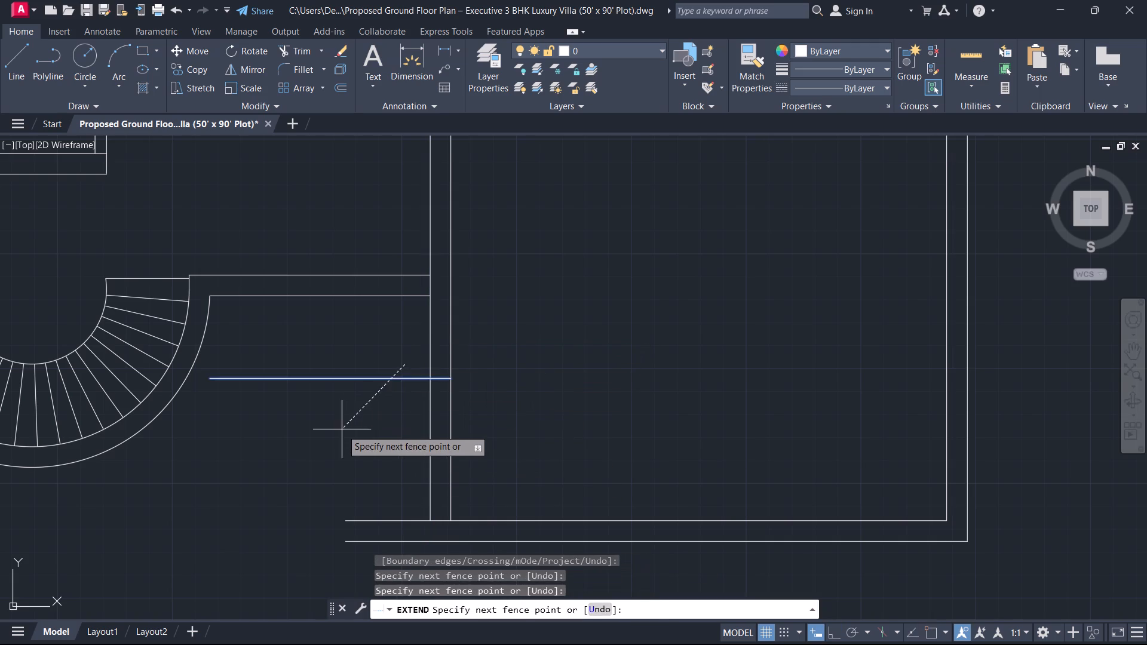
{"action": "left_click", "coordinate": [342, 429]}
{"action": "key", "text": "Escape"}
Trim the offset line west of the vertical wall, keeping only the short piece across the wall thickness.
{"action": "type", "text": "tr"}
{"action": "key", "text": "space"}
{"action": "left_click_drag", "start_coordinate": [337, 438], "coordinate": [342, 431]}
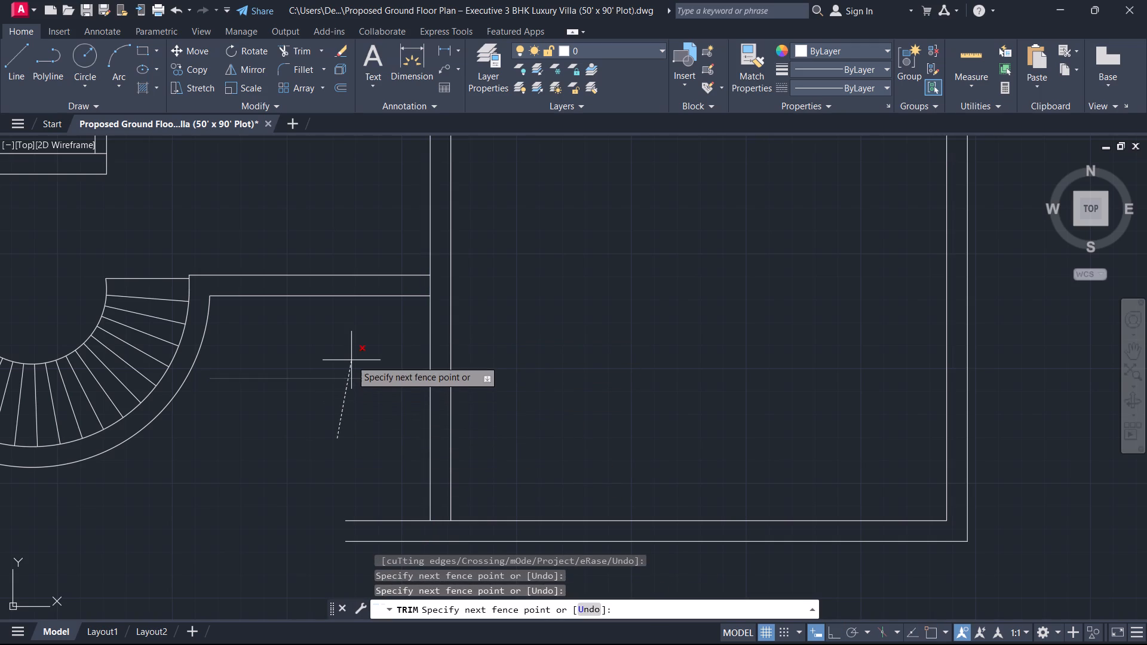
{"action": "left_click", "coordinate": [351, 359]}
{"action": "key", "text": "Escape"}
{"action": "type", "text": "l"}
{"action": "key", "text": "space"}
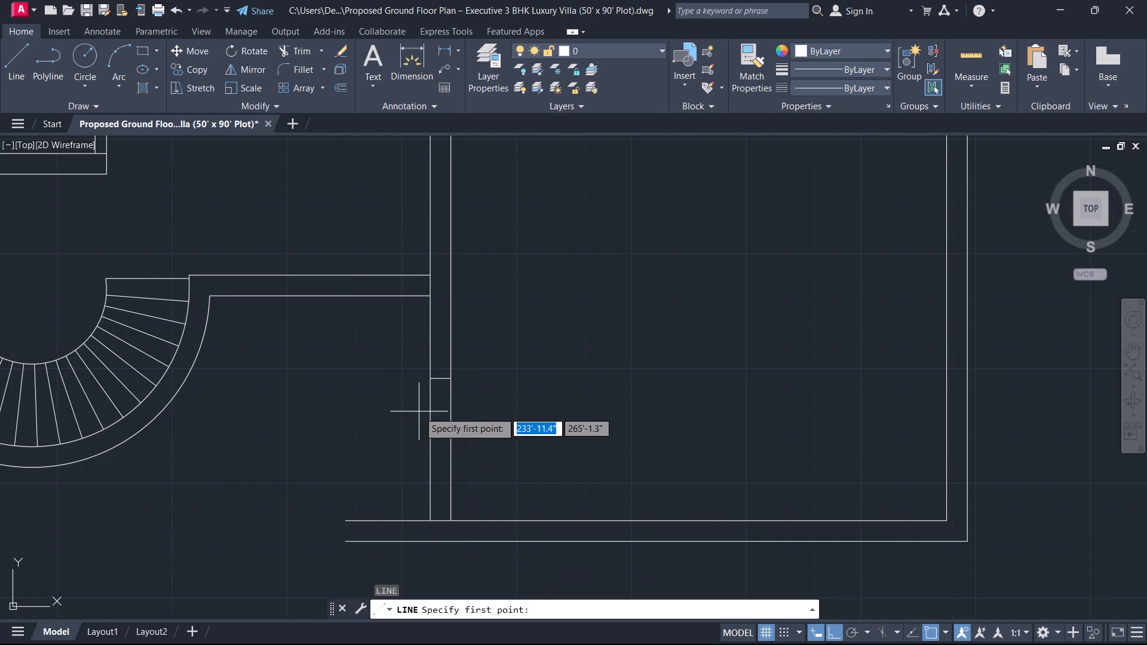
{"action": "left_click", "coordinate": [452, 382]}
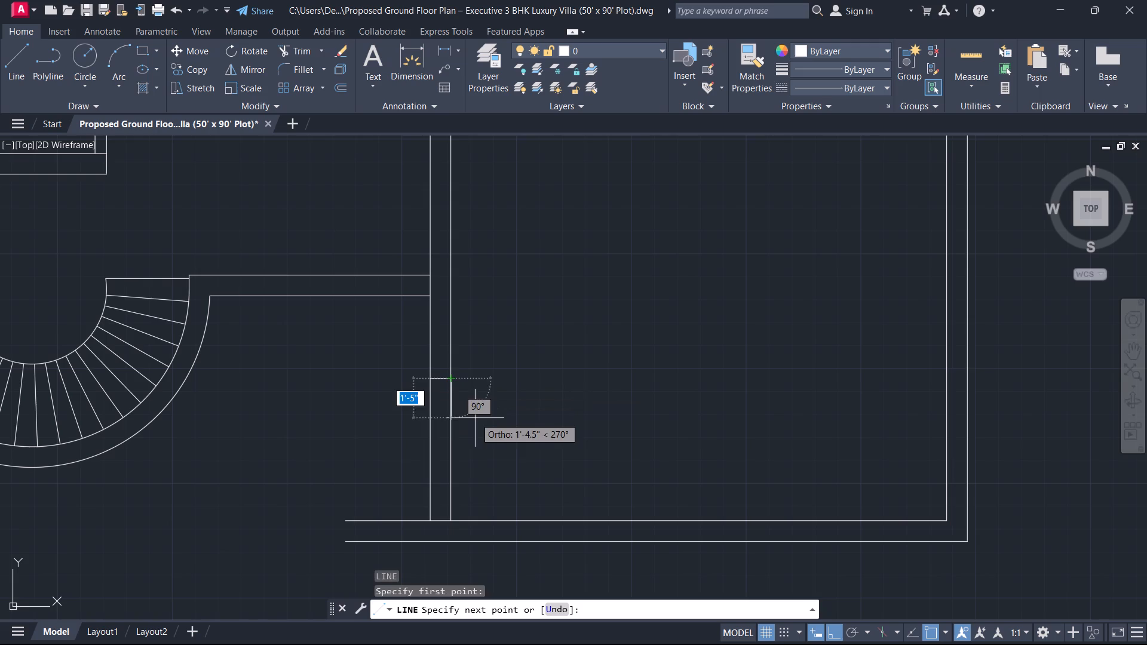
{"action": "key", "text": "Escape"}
Start a line at the west end of the short piece crossing the vertical wall.
{"action": "key", "text": "space"}
{"action": "left_click", "coordinate": [433, 380]}
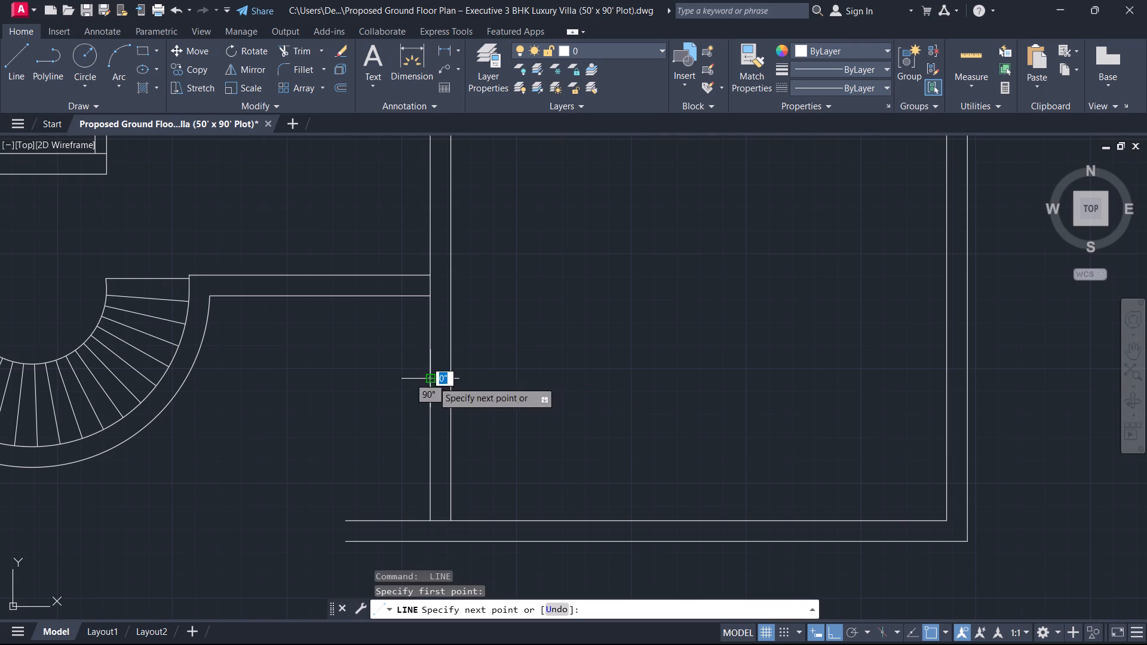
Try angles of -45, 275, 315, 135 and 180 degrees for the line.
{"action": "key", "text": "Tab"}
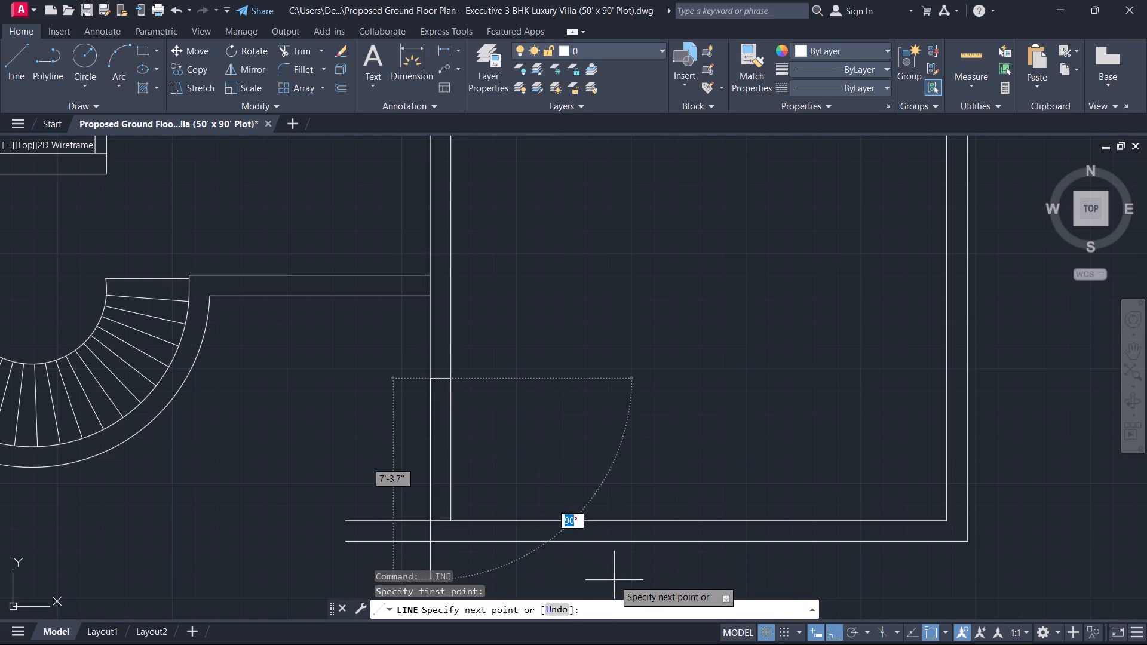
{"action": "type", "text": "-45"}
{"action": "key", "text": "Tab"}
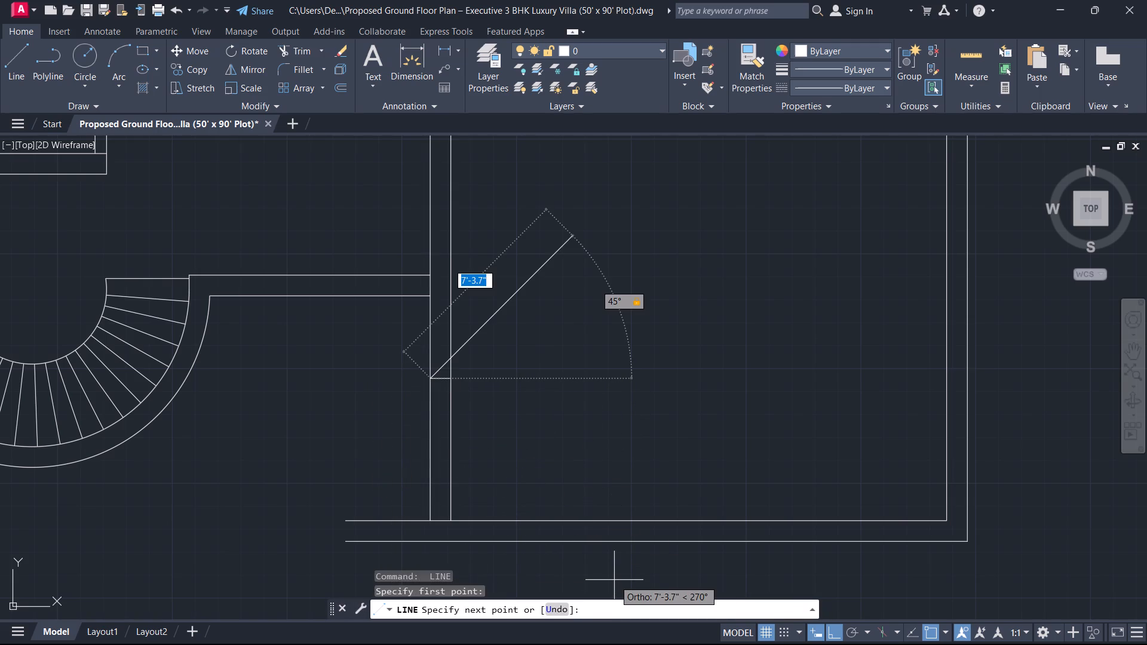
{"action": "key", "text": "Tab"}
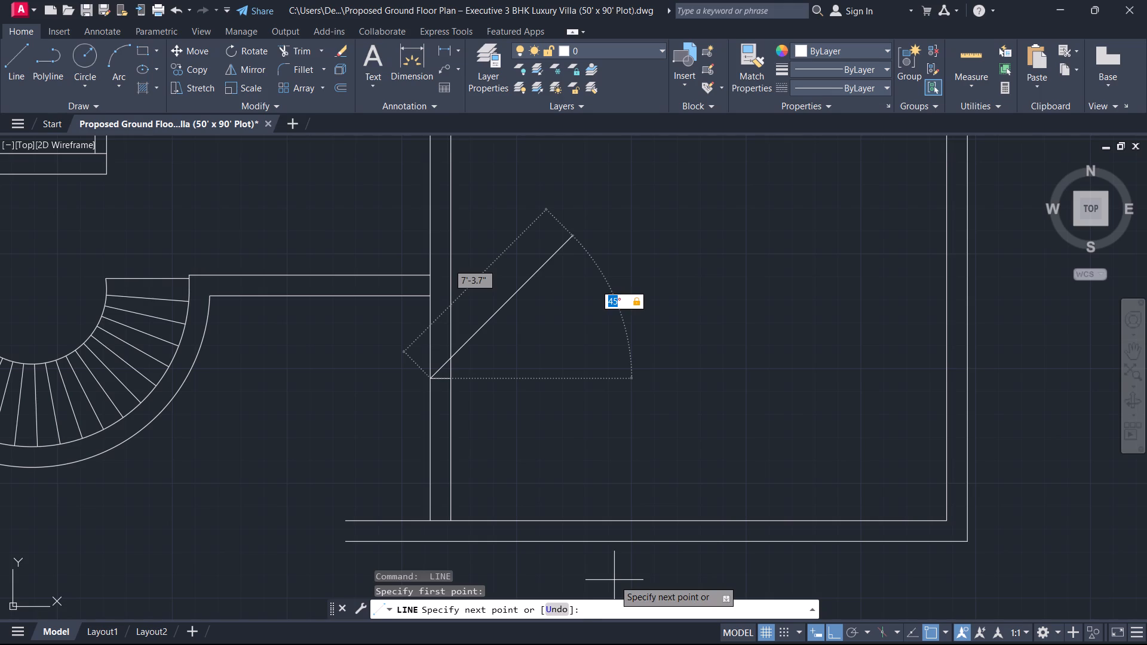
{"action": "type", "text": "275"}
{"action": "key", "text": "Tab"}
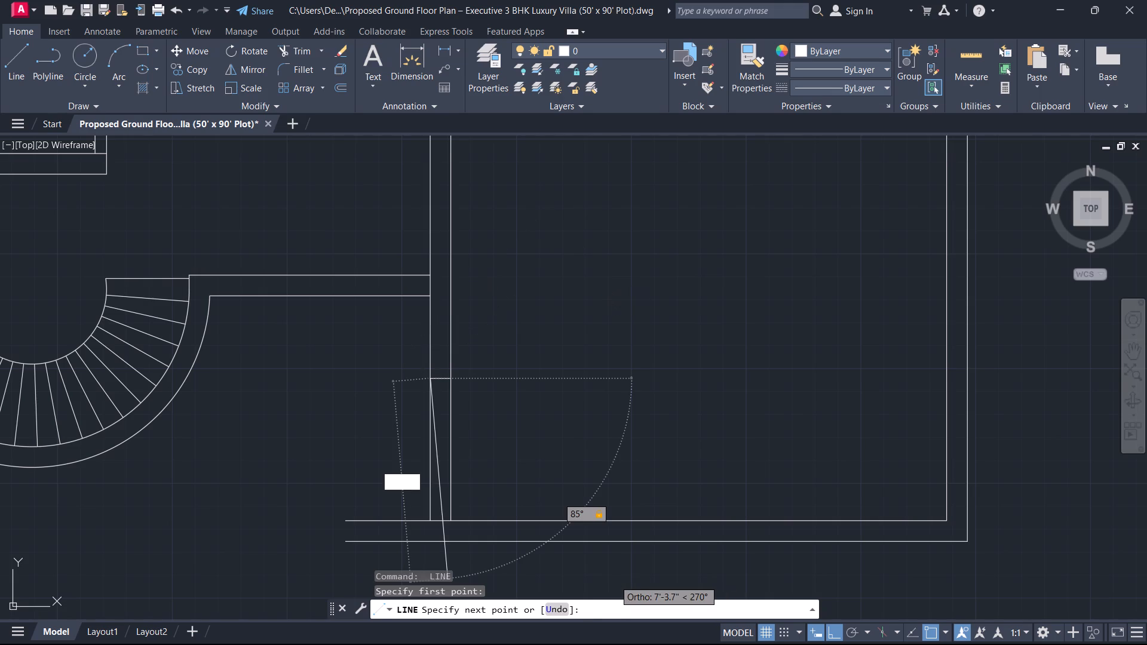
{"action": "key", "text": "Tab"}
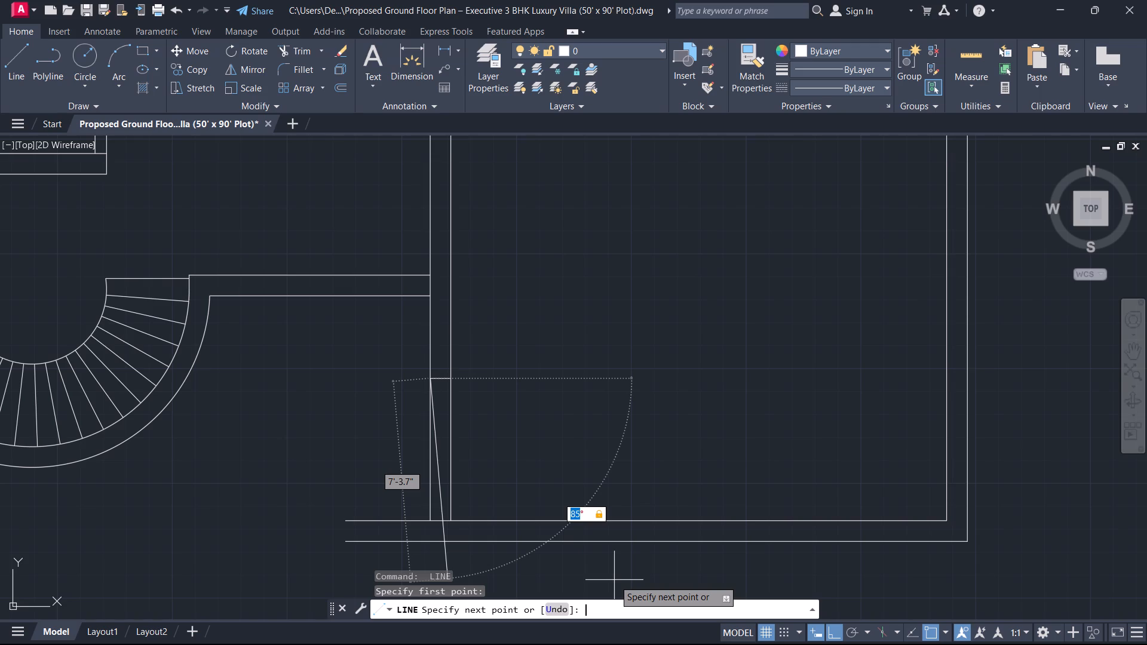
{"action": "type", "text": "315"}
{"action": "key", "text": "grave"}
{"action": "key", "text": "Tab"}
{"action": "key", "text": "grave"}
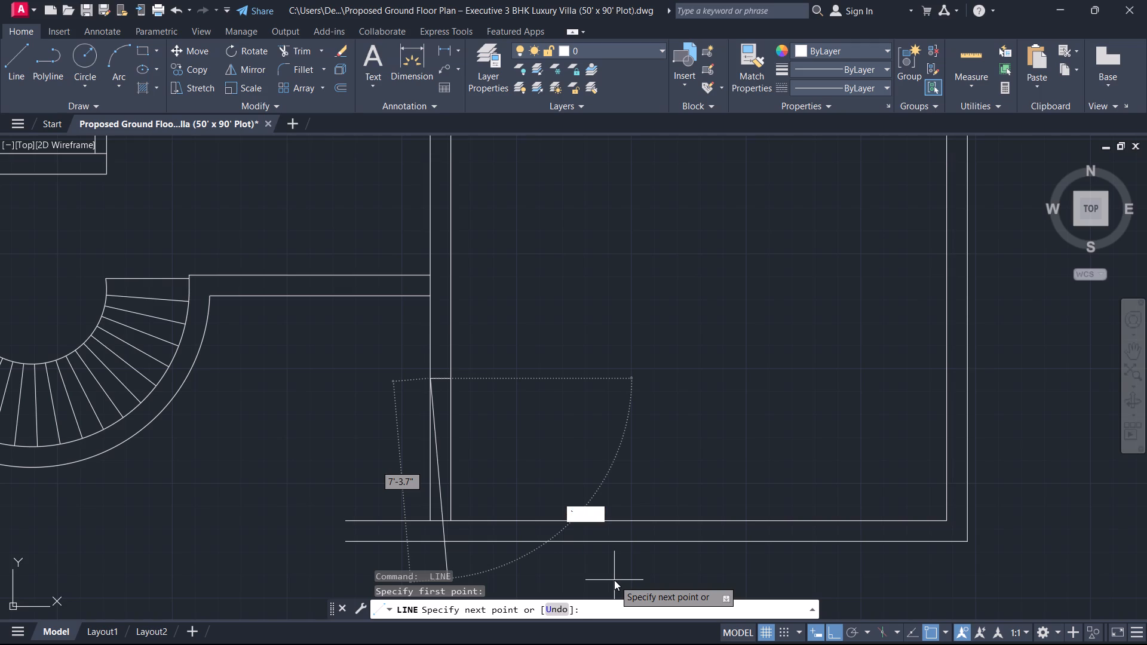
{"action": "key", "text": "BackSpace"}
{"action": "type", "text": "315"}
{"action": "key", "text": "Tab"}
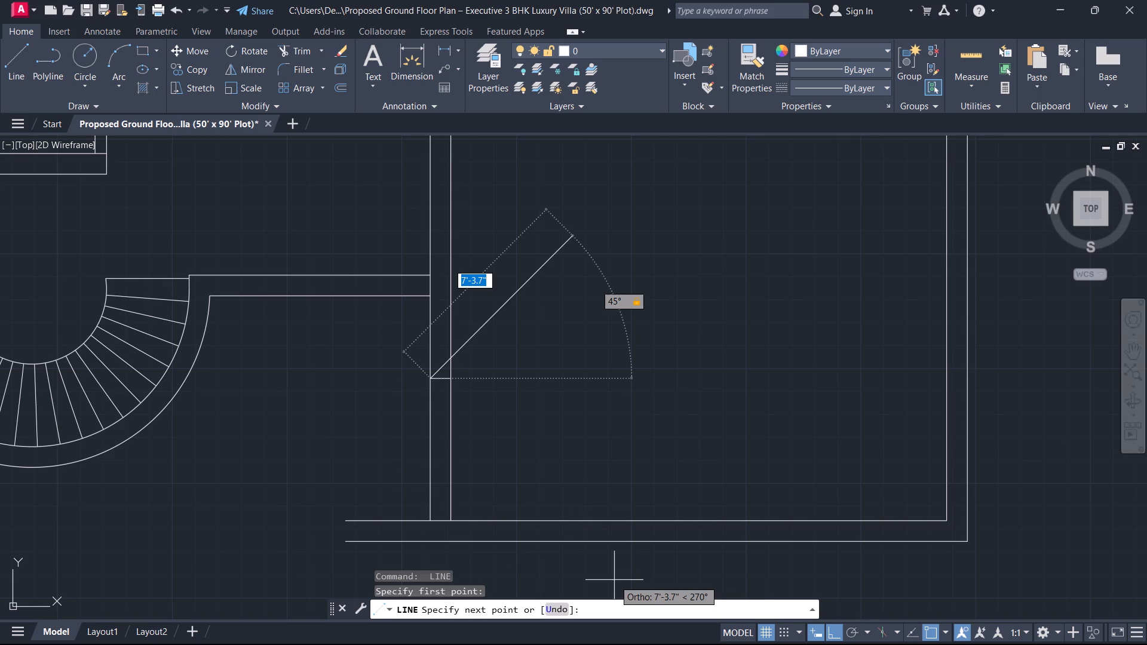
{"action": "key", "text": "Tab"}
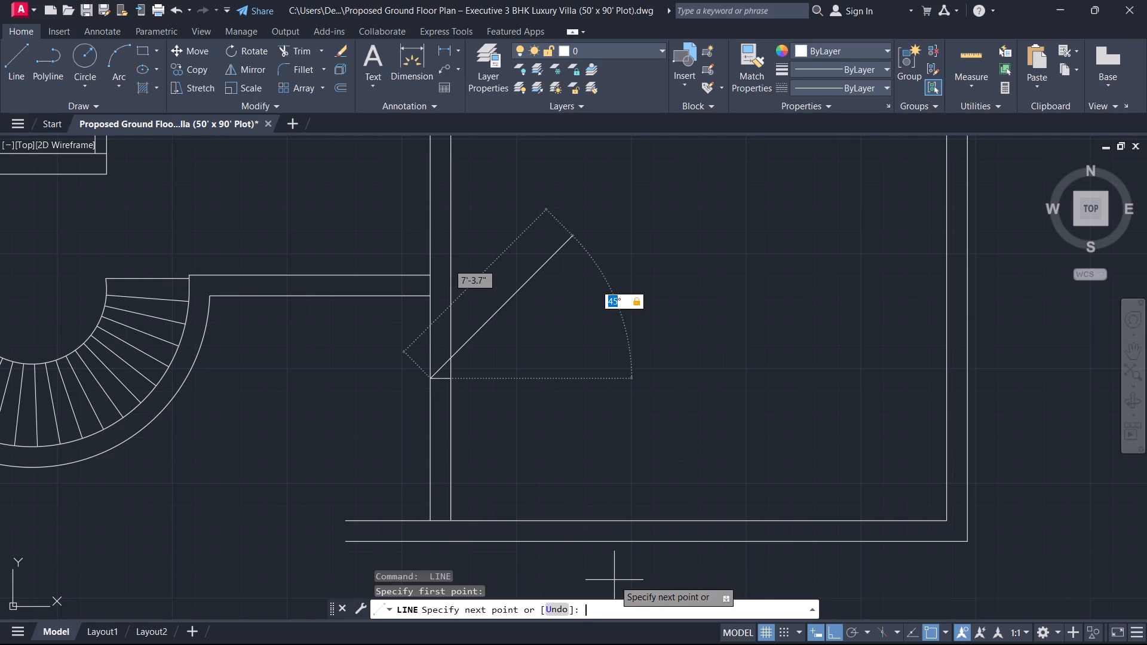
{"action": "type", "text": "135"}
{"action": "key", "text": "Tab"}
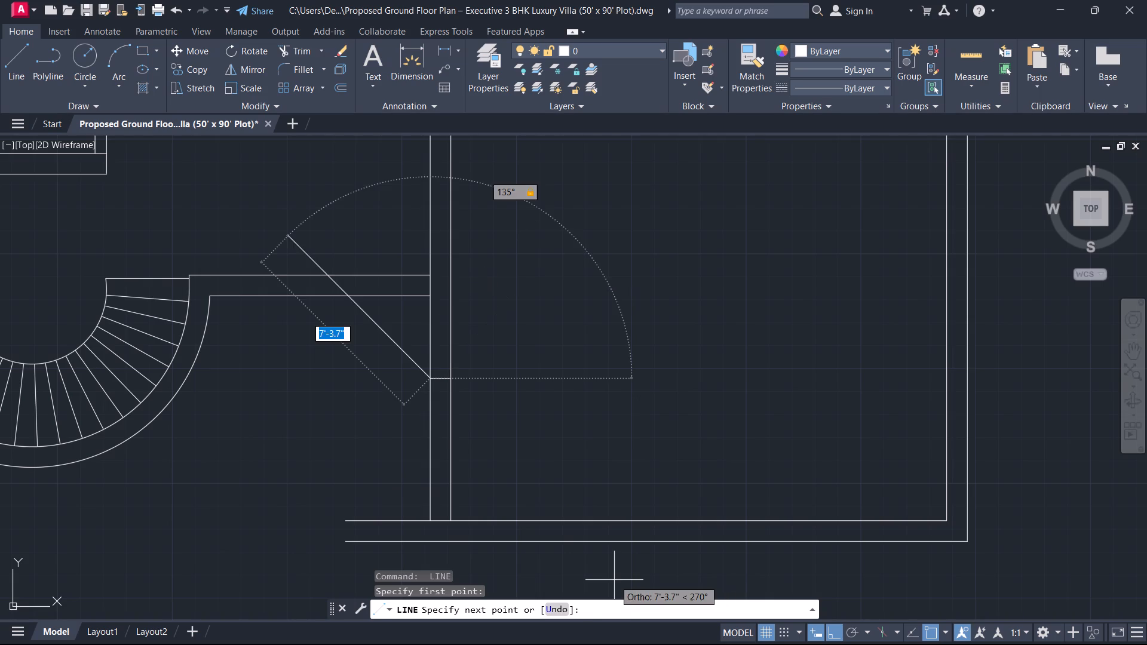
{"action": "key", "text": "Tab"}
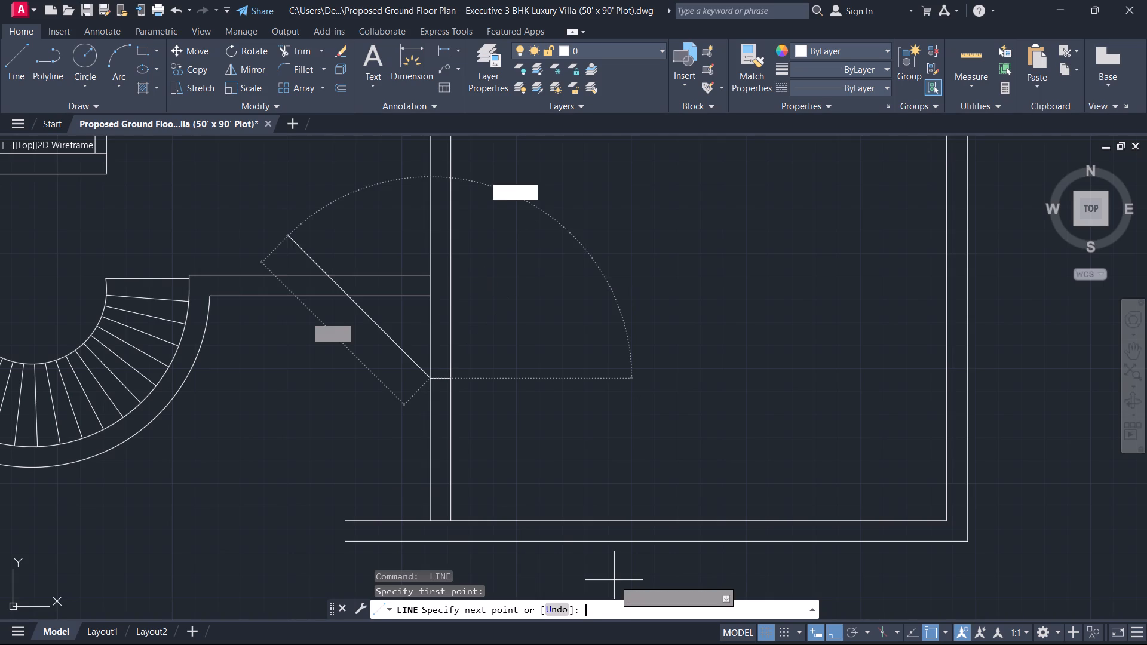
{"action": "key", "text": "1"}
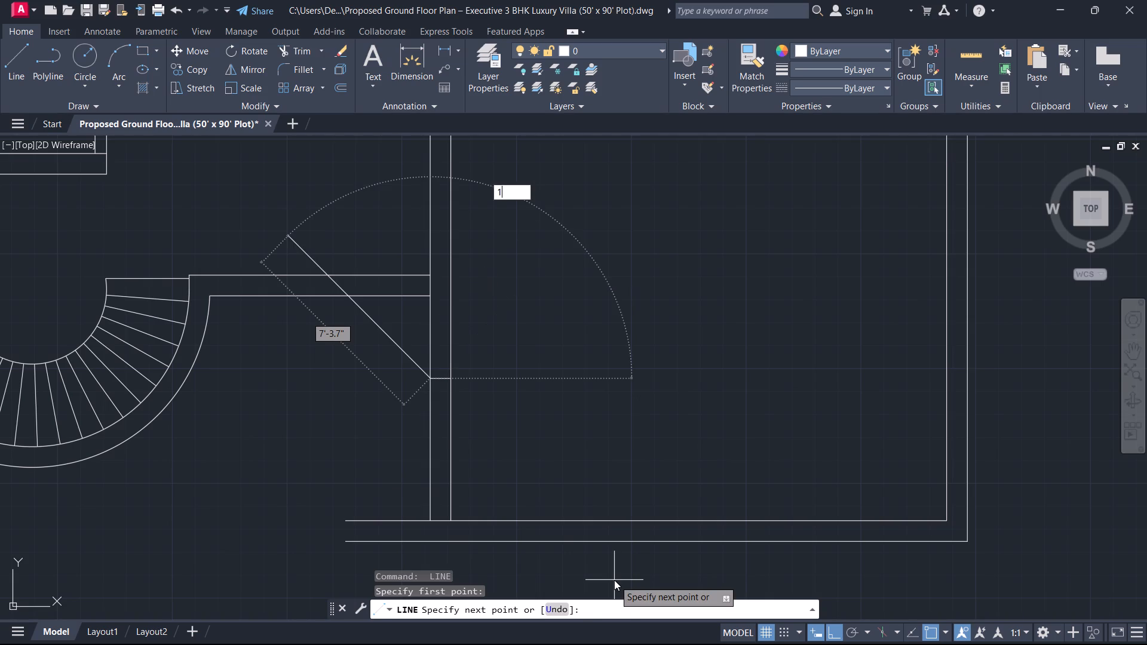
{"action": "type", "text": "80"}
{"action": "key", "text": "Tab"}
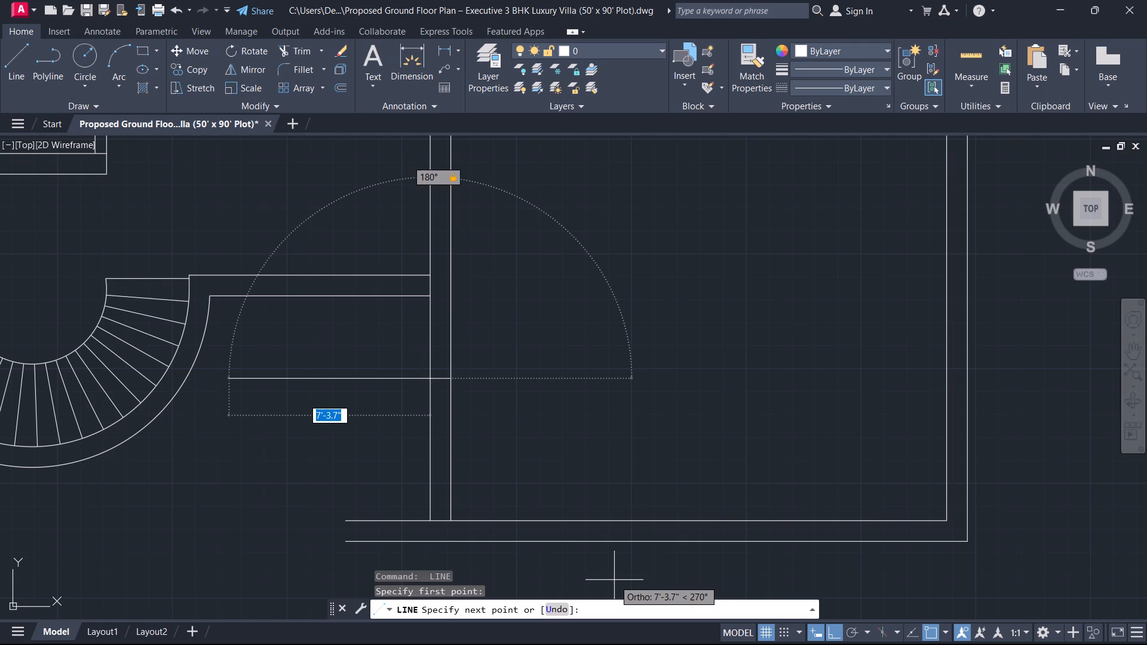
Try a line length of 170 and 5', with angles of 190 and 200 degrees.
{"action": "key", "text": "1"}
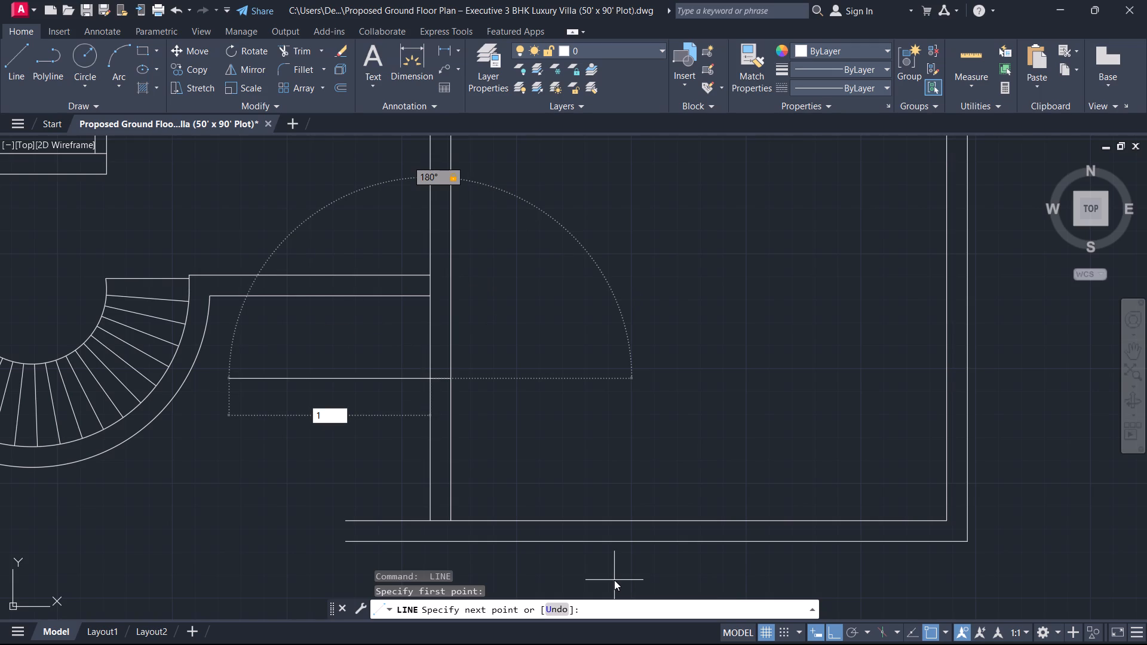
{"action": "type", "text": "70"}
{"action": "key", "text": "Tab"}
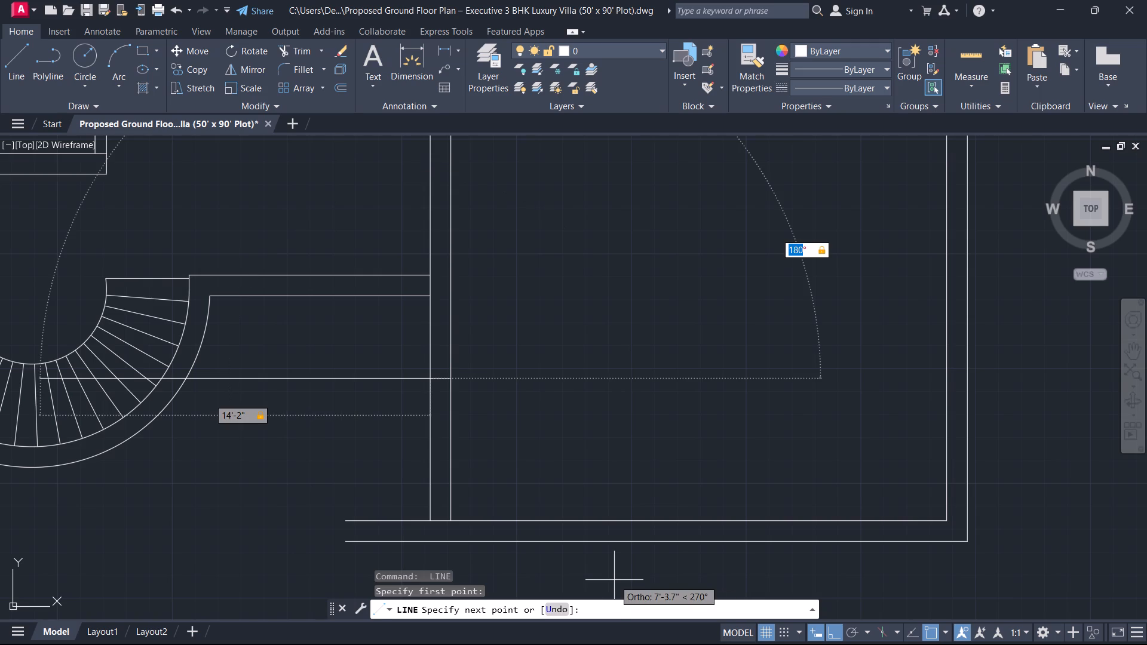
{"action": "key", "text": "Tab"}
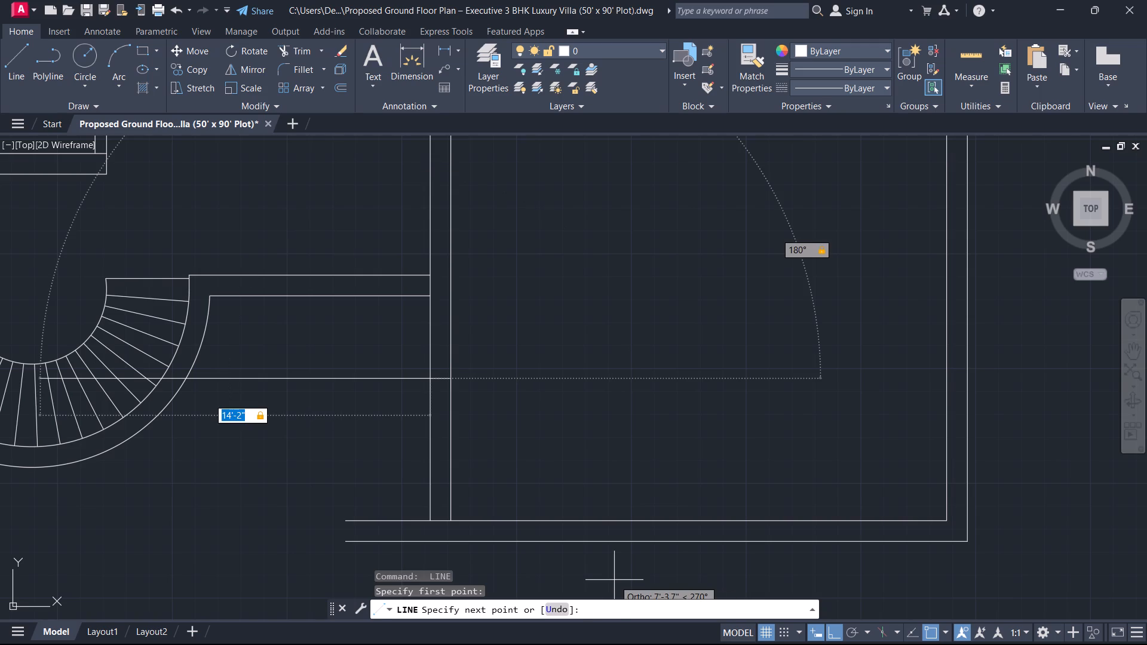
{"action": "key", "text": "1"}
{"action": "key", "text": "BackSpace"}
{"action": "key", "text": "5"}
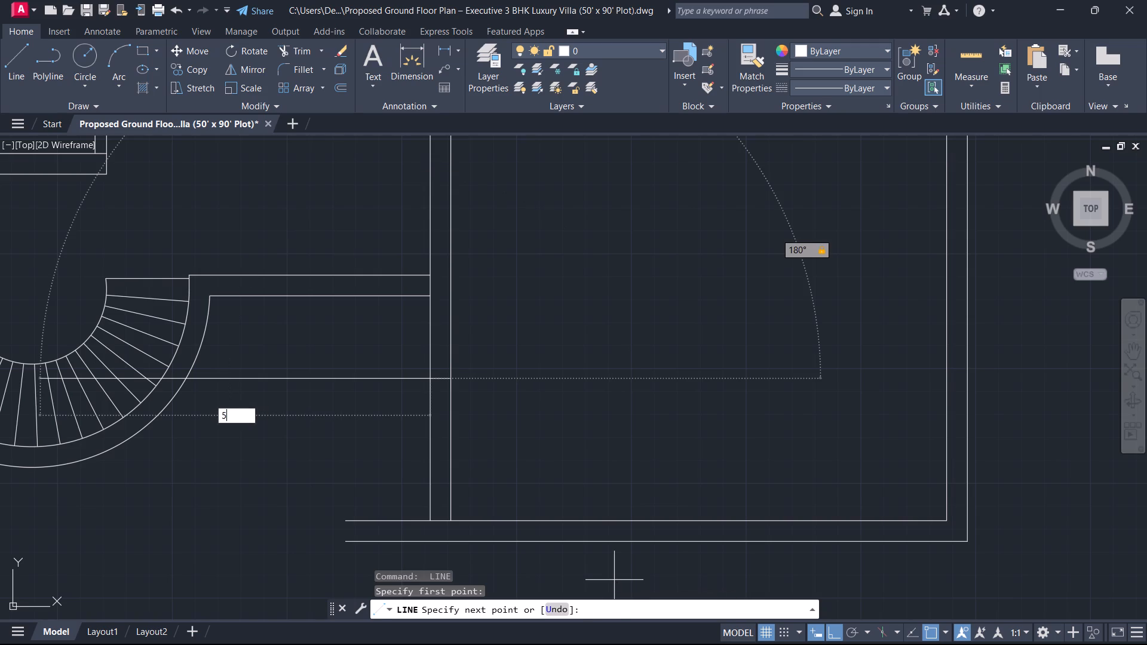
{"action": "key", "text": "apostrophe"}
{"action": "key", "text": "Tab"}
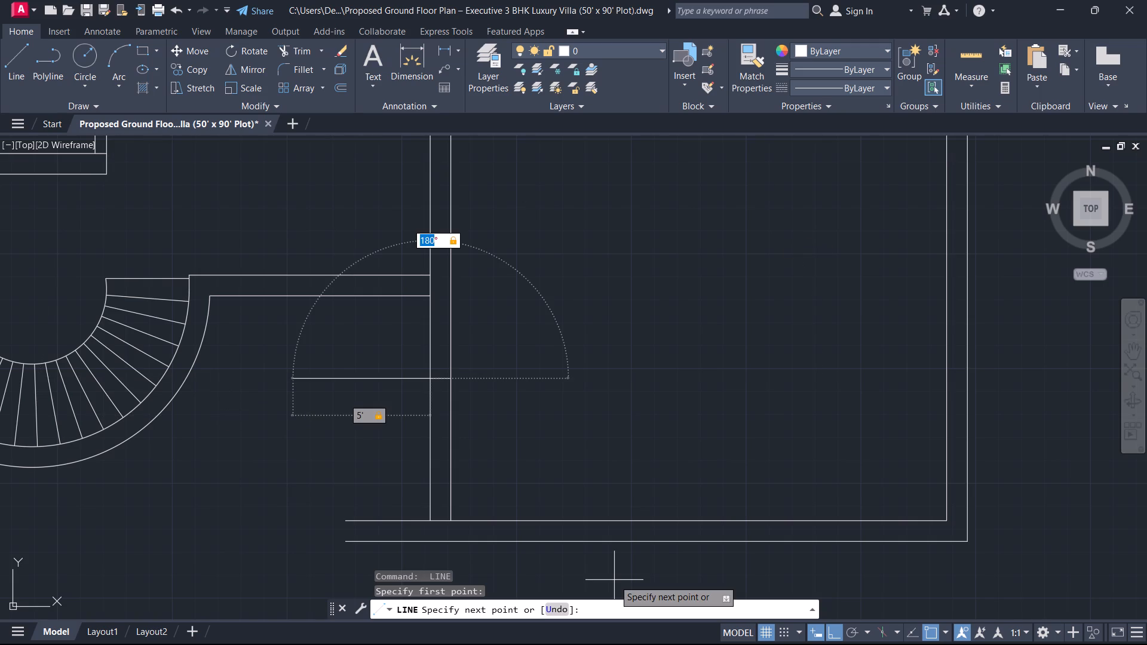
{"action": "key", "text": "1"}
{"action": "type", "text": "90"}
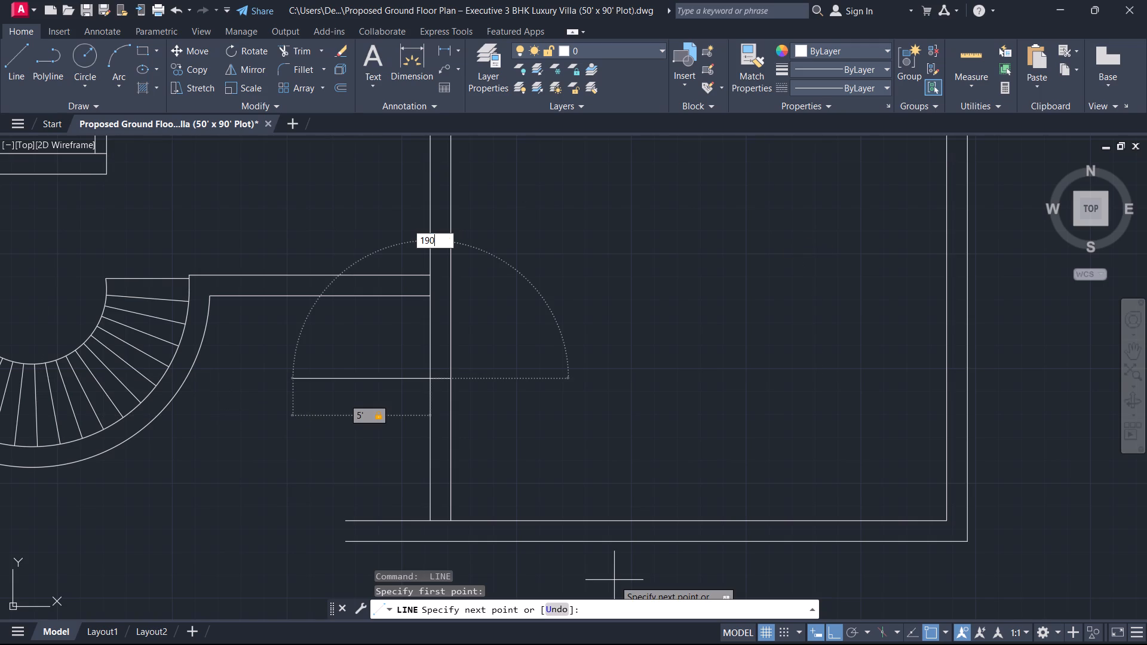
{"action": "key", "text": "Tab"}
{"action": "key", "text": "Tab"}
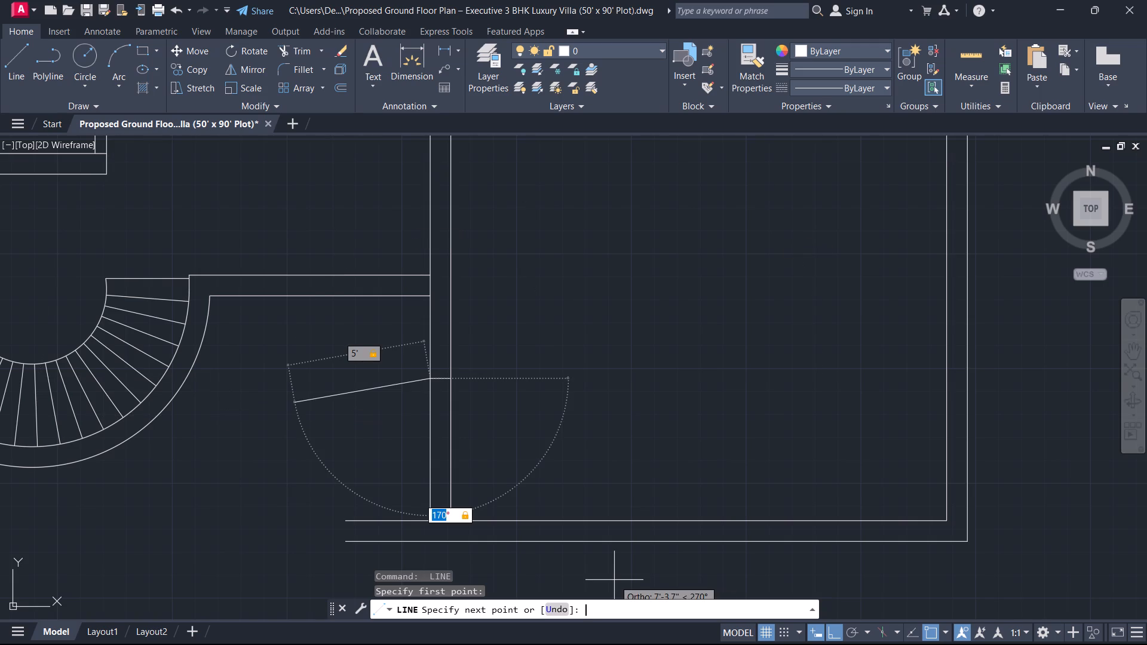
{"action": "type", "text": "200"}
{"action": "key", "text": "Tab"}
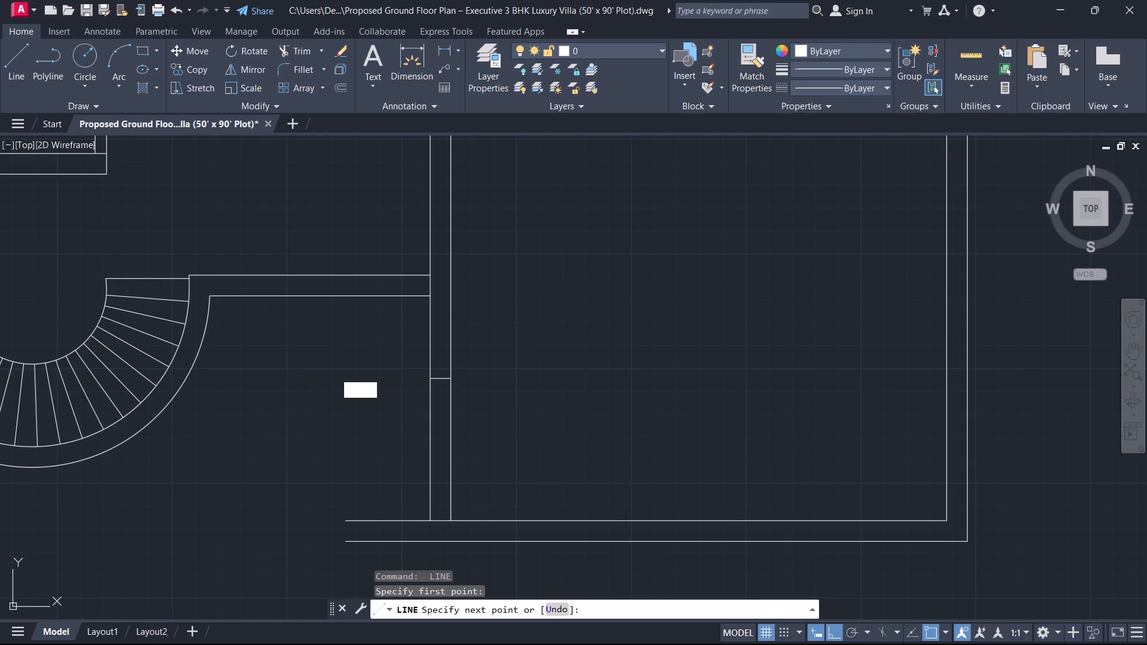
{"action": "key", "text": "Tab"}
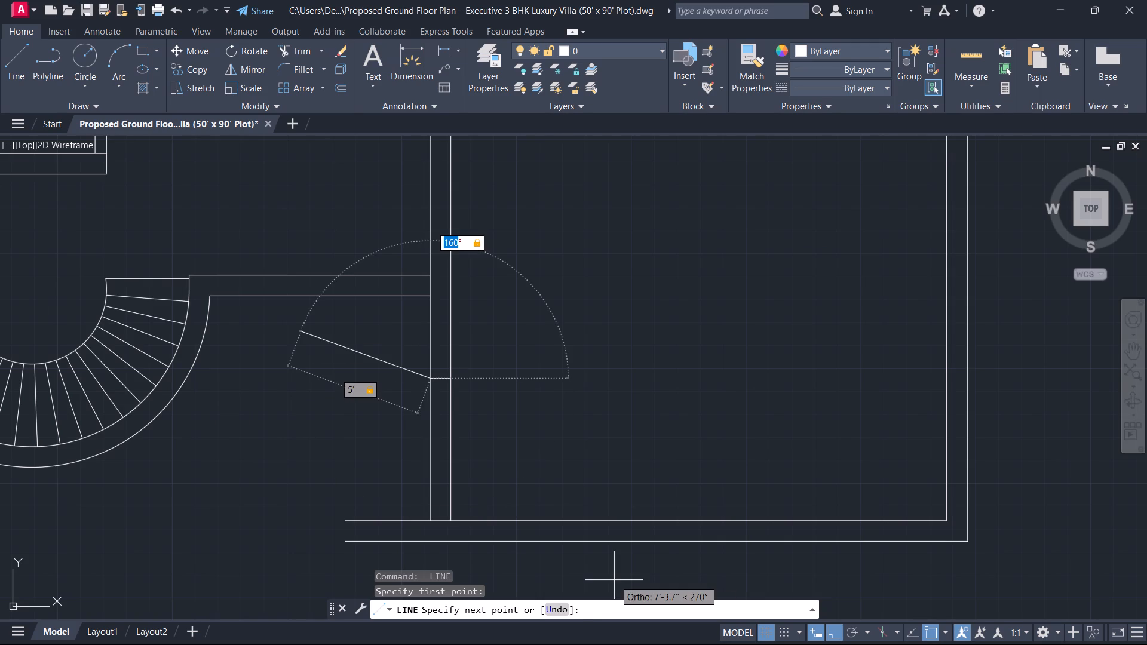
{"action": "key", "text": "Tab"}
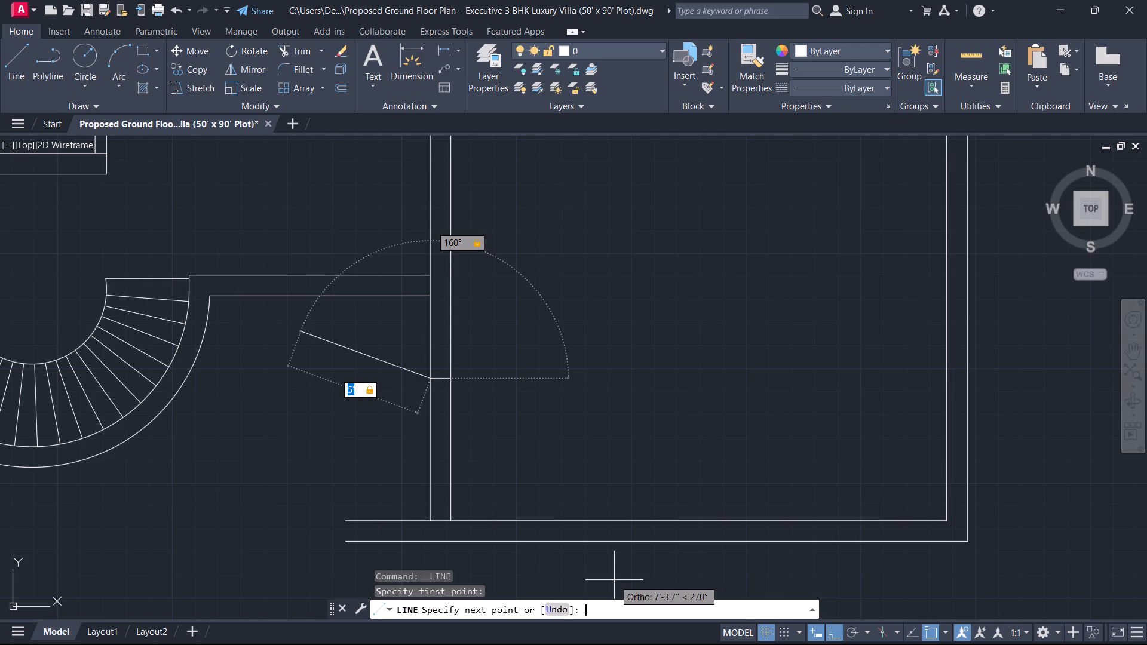
Draw the line 10' long at -45 degrees, running southeast from the vertical wall.
{"action": "type", "text": "10'"}
{"action": "key", "text": "Tab"}
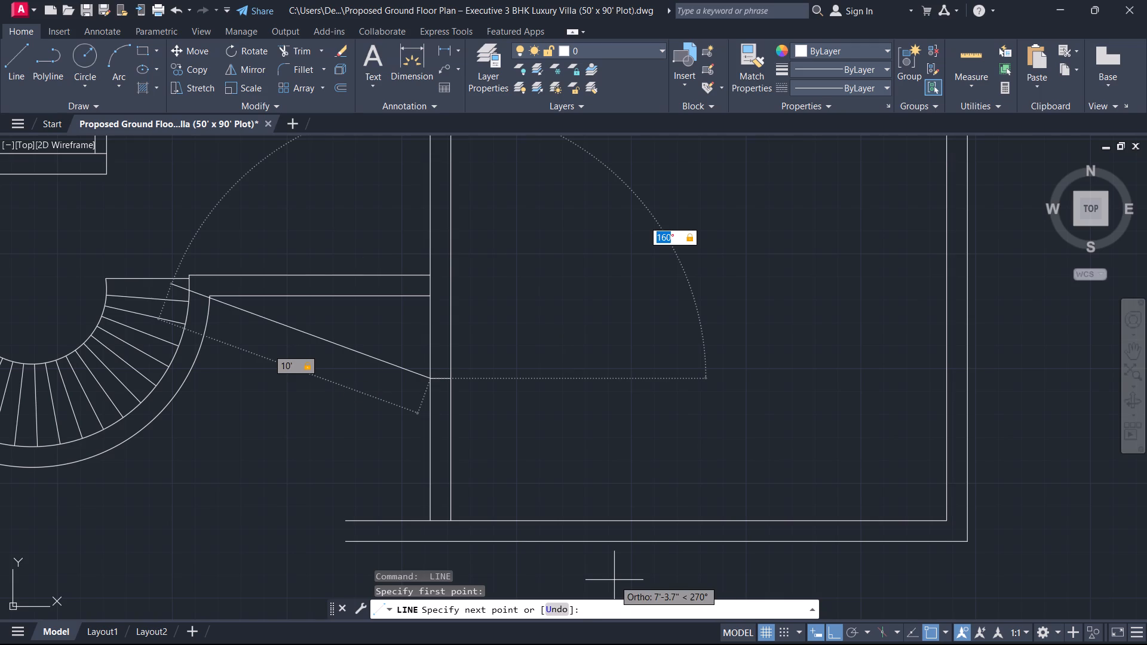
{"action": "type", "text": "-45"}
{"action": "key", "text": "Return"}
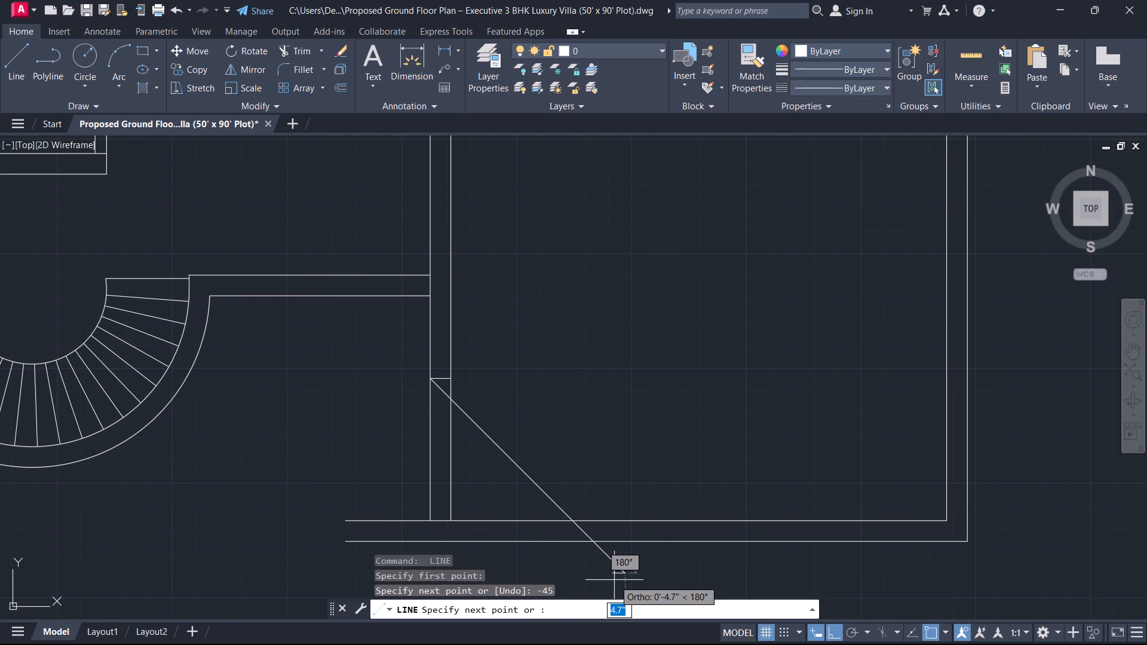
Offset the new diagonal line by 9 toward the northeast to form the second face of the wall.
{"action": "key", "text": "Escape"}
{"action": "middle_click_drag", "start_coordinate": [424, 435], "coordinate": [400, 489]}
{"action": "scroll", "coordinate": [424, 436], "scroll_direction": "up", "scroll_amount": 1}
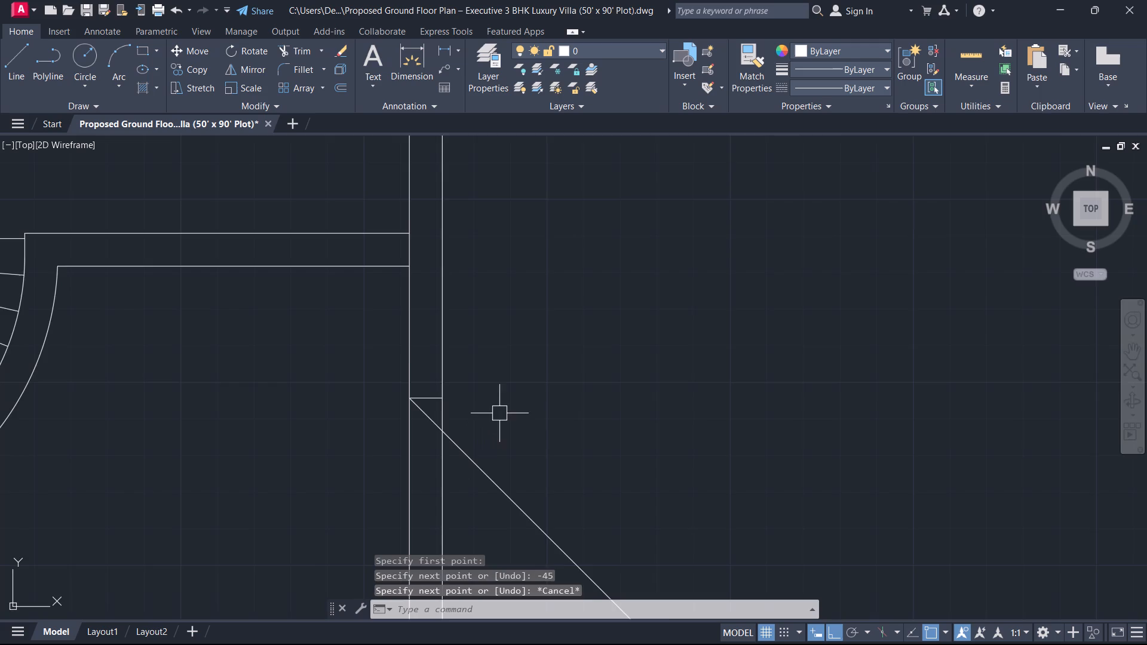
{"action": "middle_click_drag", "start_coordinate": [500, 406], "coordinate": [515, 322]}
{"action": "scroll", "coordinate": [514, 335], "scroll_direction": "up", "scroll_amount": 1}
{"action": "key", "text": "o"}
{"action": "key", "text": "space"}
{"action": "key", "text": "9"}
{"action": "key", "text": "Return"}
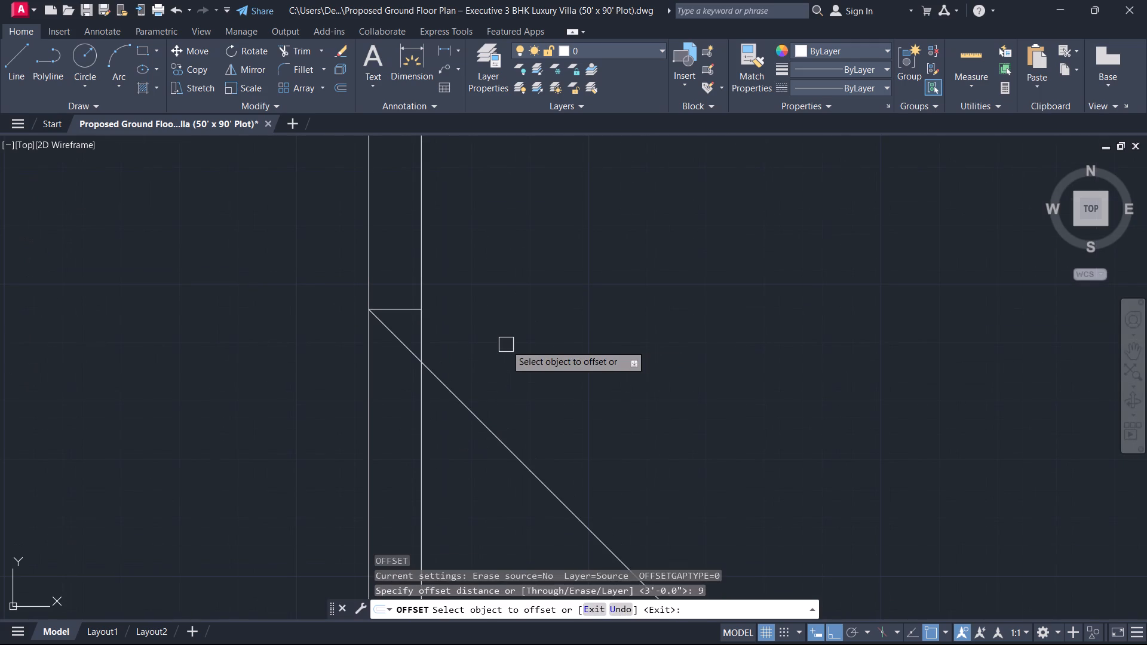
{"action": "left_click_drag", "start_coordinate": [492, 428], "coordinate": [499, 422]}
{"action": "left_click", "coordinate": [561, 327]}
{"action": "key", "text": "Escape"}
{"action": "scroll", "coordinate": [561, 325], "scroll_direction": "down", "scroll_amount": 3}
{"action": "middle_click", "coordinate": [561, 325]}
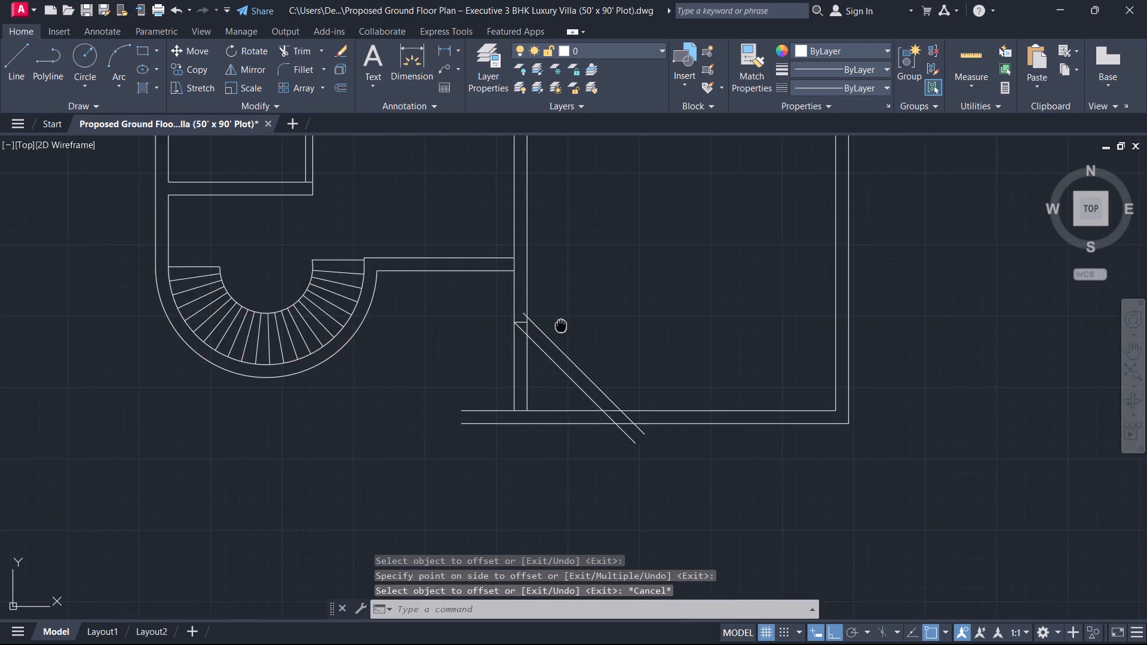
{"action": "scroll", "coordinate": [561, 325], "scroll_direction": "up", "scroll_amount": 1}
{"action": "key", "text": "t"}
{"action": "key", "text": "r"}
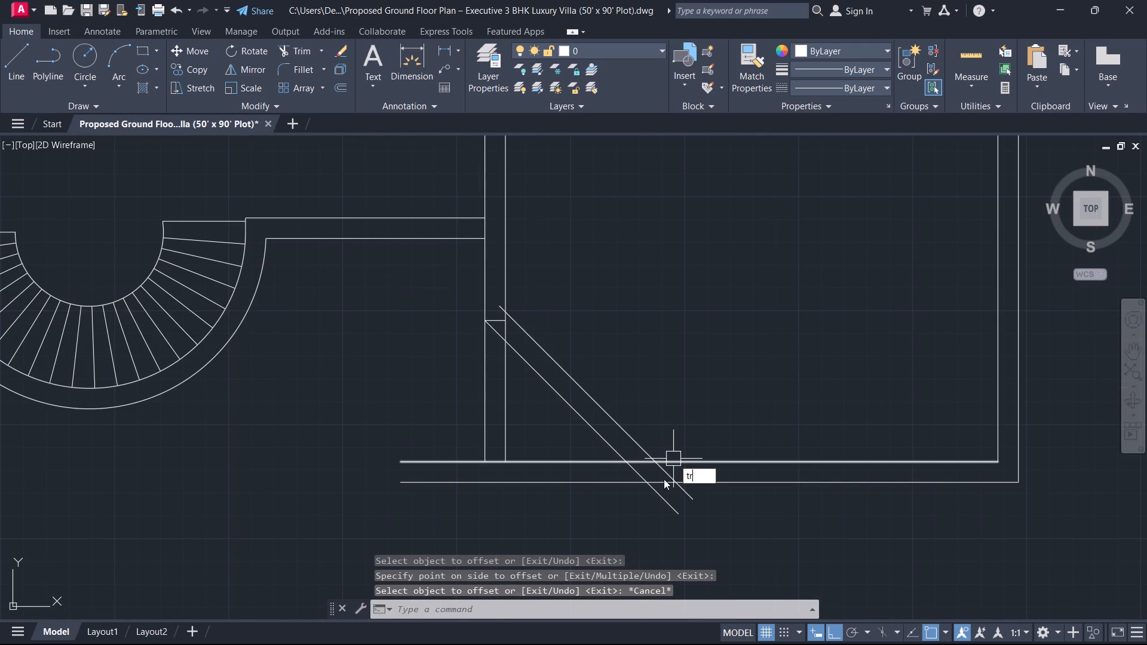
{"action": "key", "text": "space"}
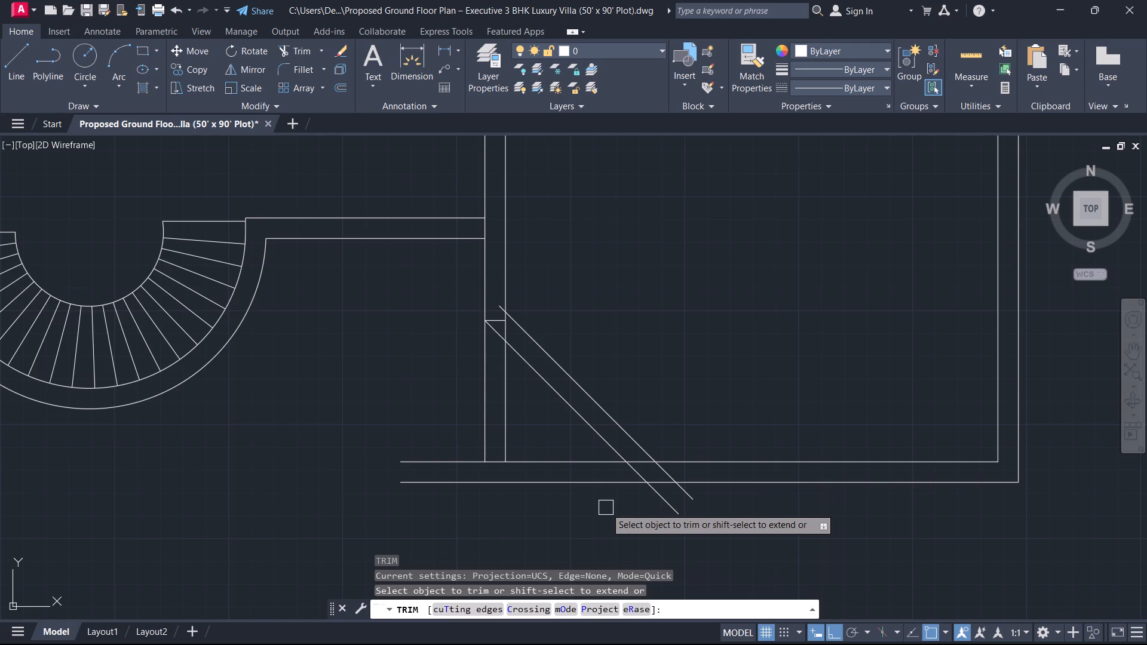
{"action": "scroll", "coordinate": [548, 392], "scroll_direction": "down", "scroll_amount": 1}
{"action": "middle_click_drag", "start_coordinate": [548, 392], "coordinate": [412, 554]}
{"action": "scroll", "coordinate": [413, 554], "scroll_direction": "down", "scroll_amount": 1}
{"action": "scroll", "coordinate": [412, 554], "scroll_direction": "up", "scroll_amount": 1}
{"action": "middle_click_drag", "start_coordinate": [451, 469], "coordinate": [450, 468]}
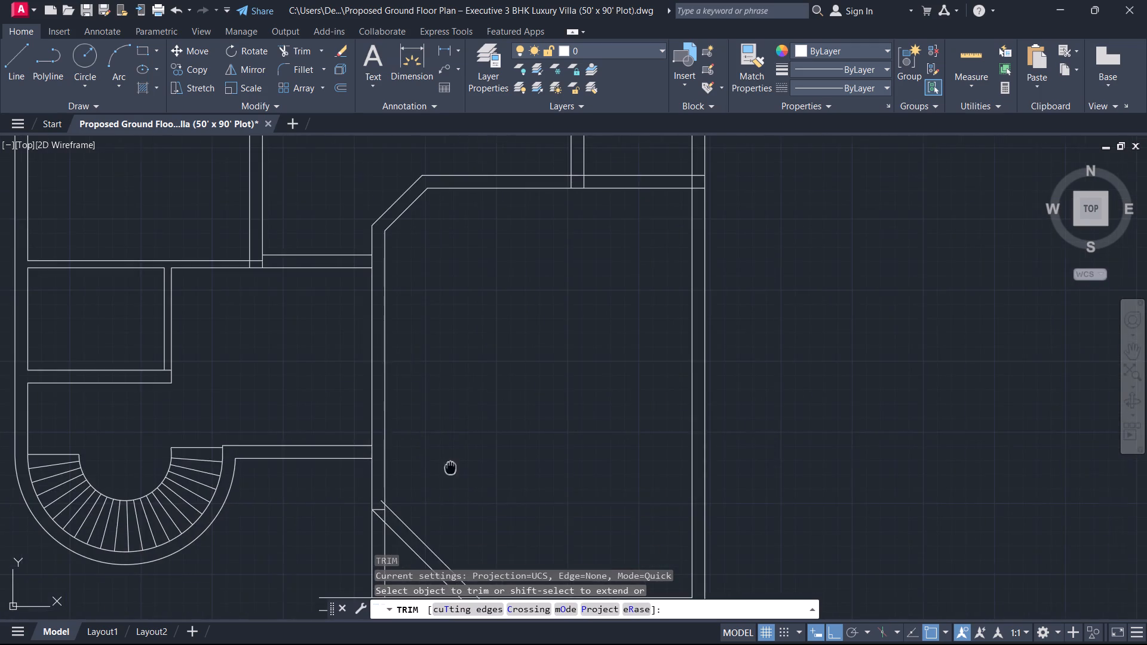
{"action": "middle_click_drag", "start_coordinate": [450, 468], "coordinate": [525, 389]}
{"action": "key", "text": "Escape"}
Delete both diagonal lines running southeast from the vertical wall.
{"action": "left_click_drag", "start_coordinate": [539, 472], "coordinate": [533, 470]}
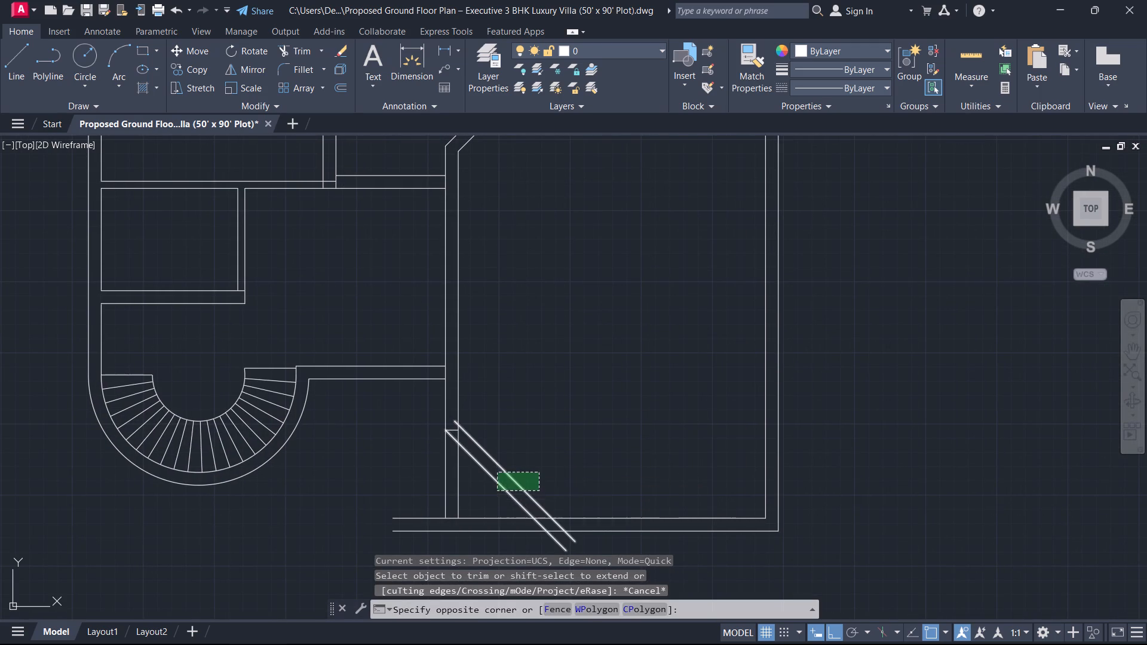
{"action": "left_click", "coordinate": [497, 491]}
{"action": "key", "text": "Delete"}
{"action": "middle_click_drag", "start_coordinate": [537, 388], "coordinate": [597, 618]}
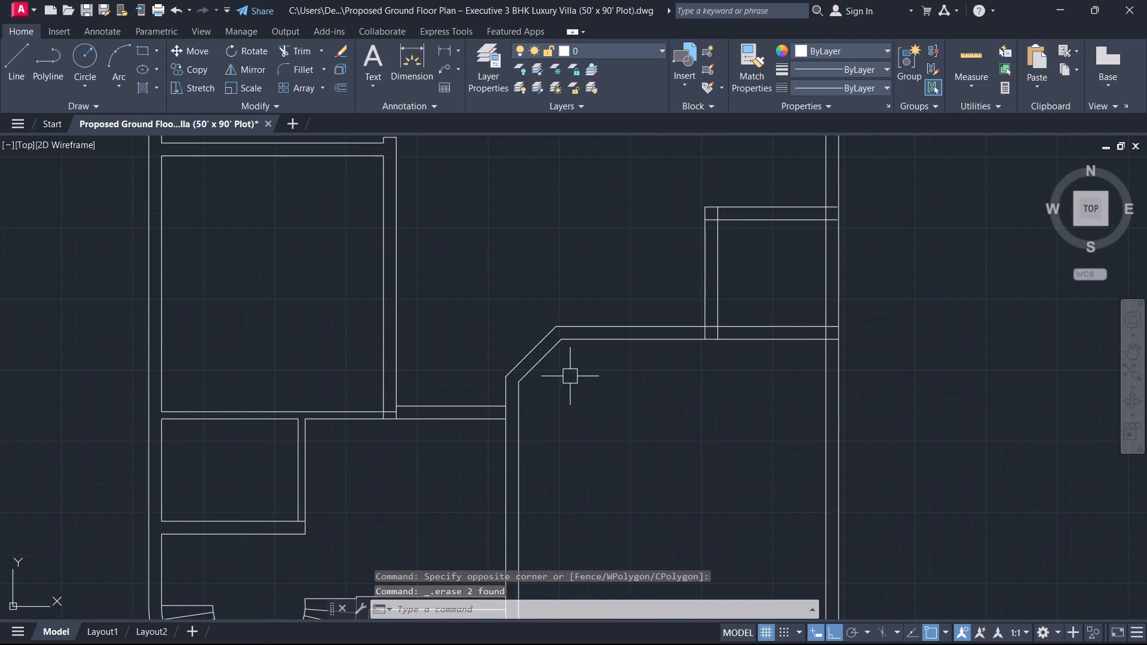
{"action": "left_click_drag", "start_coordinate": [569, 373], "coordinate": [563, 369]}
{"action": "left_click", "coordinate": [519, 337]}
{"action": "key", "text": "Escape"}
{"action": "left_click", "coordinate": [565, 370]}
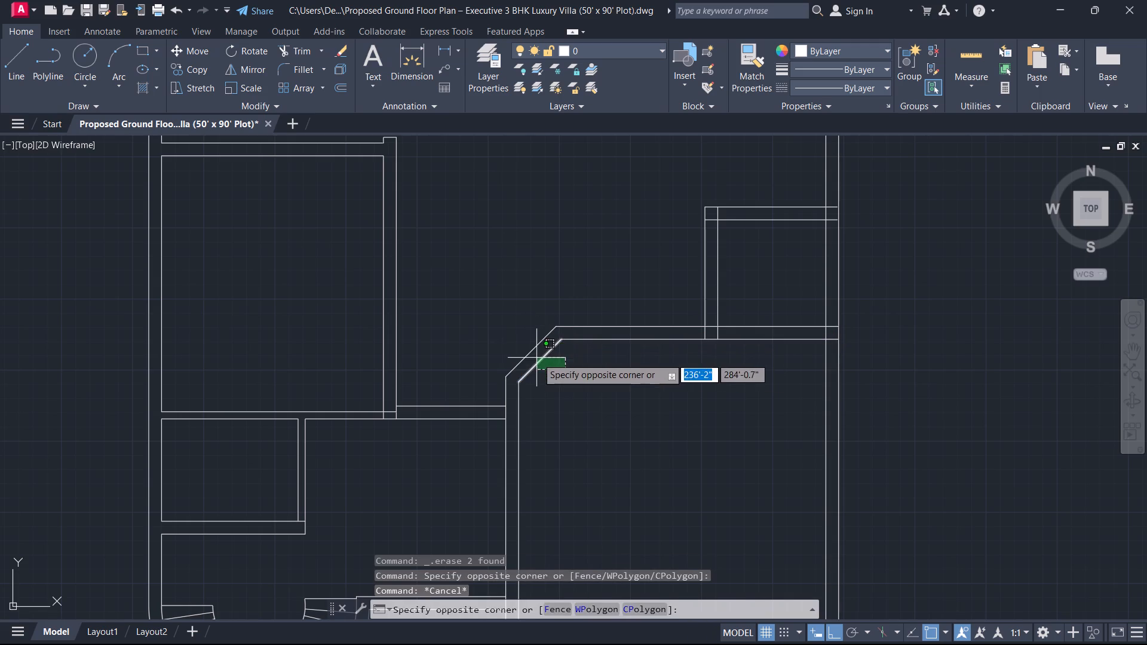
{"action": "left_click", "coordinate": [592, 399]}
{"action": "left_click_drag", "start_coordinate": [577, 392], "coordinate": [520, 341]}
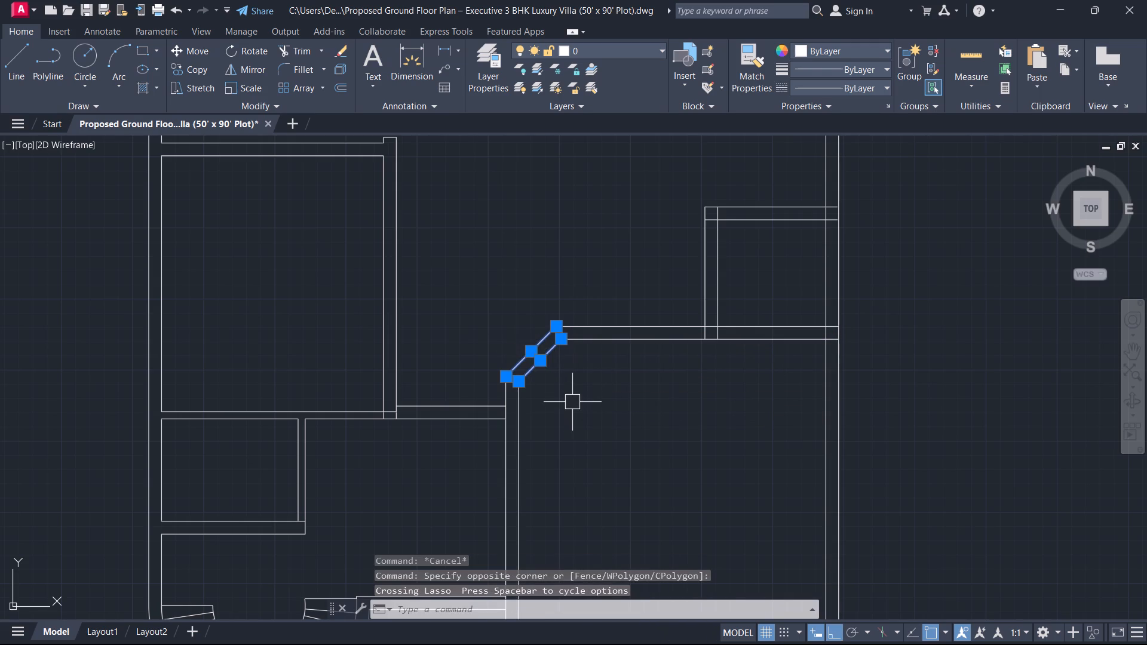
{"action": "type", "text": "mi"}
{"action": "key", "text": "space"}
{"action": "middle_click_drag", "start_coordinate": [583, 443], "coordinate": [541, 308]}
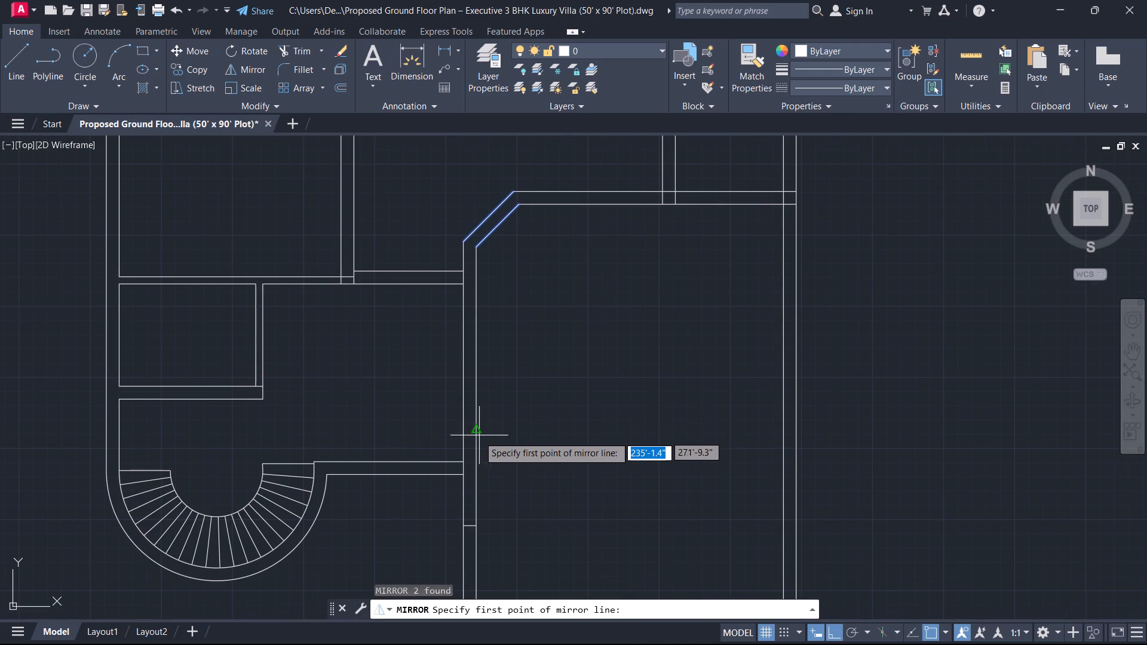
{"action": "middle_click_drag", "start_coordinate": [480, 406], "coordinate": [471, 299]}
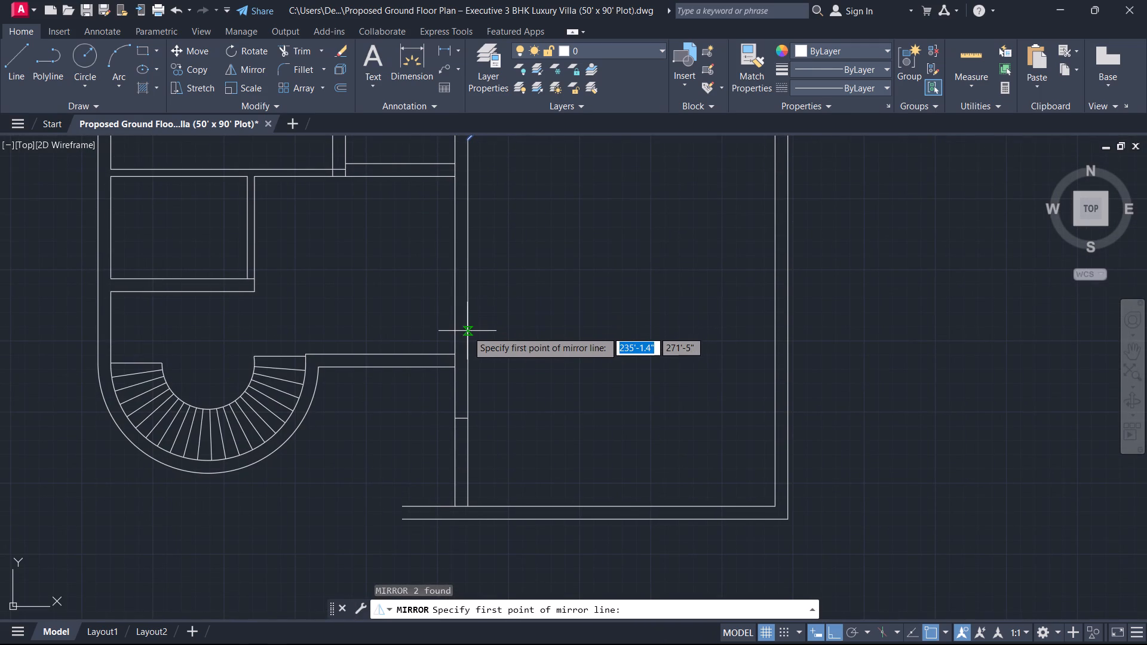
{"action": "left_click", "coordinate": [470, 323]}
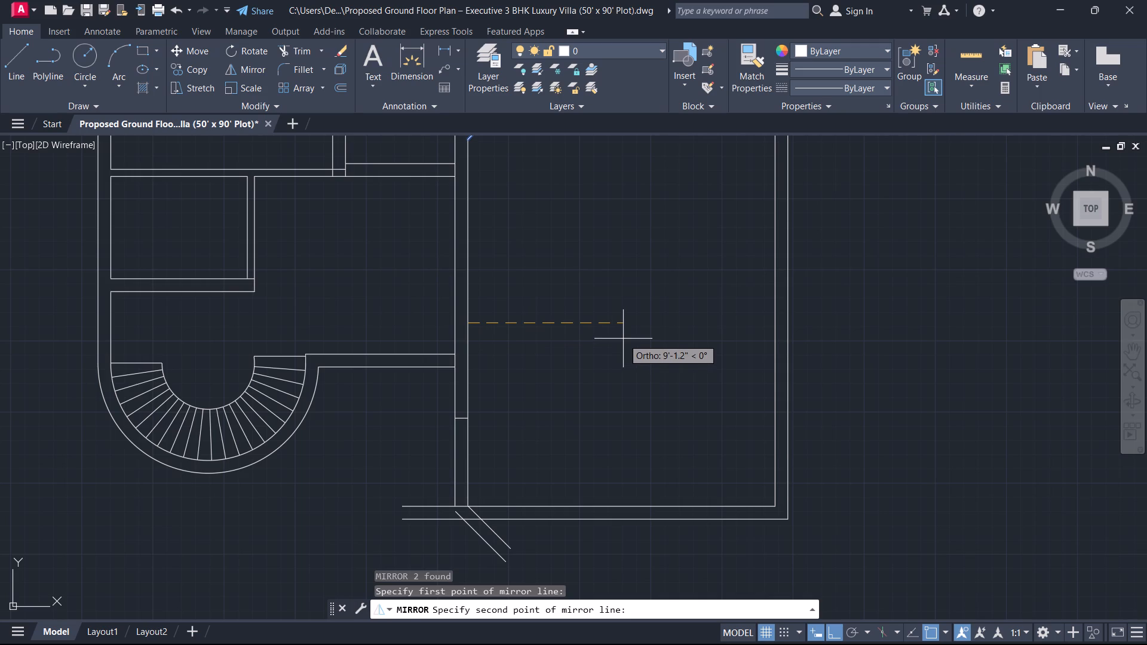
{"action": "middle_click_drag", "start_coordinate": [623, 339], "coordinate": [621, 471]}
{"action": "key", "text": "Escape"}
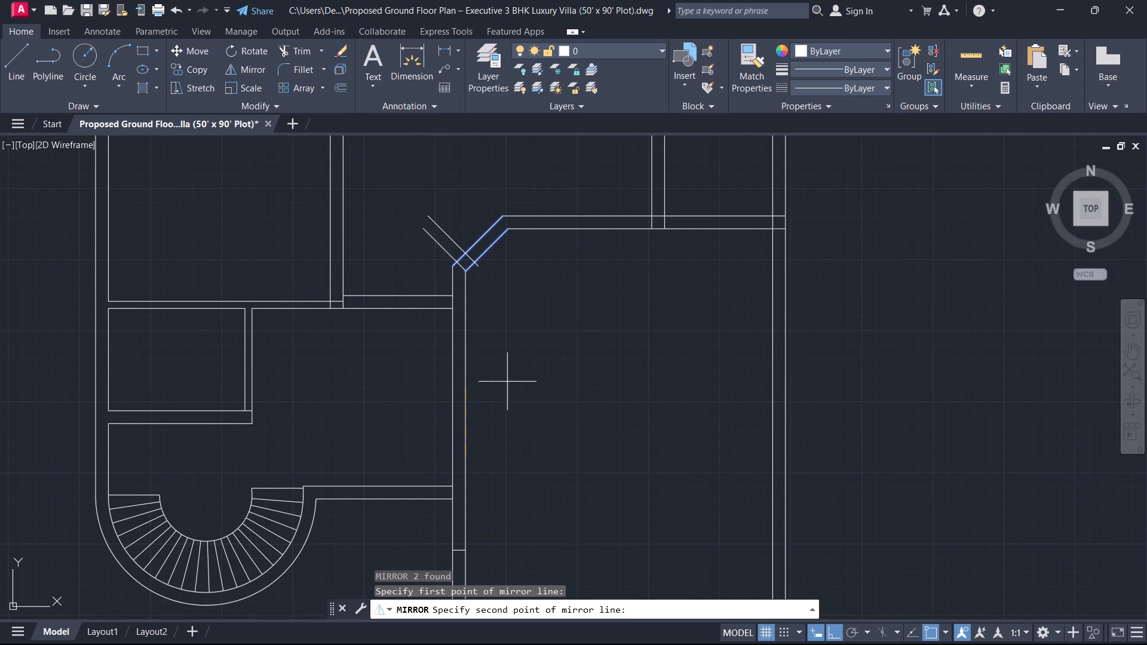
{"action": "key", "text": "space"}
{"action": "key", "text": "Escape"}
Mirror the two diagonal wall lines at the large room's northwest corner across a horizontal axis partway down its west wall, keeping the originals.
{"action": "left_click_drag", "start_coordinate": [499, 274], "coordinate": [493, 264]}
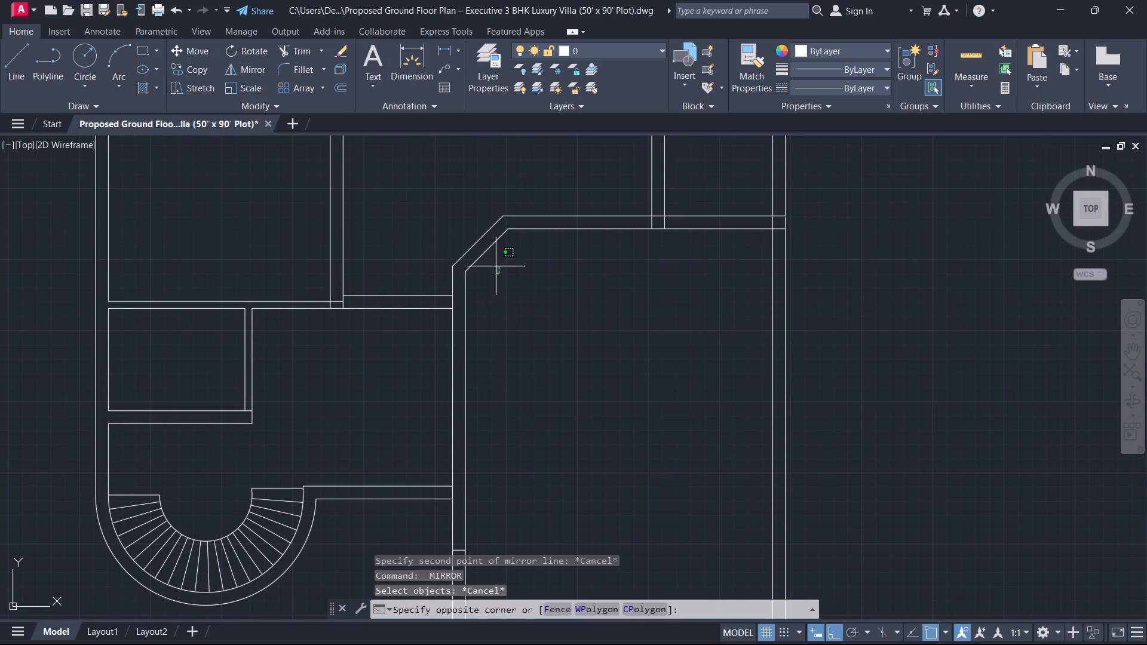
{"action": "left_click_drag", "start_coordinate": [493, 264], "coordinate": [458, 229]}
{"action": "key", "text": "space"}
{"action": "left_click", "coordinate": [467, 415]}
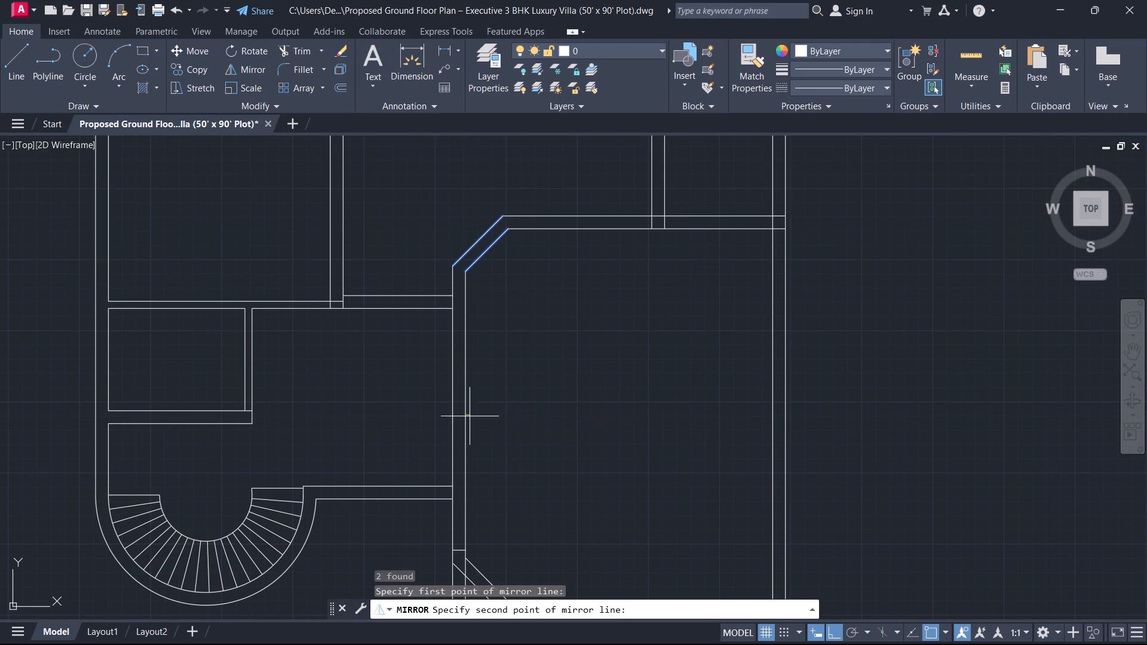
{"action": "left_click", "coordinate": [554, 410]}
{"action": "middle_click_drag", "start_coordinate": [556, 438], "coordinate": [569, 317]}
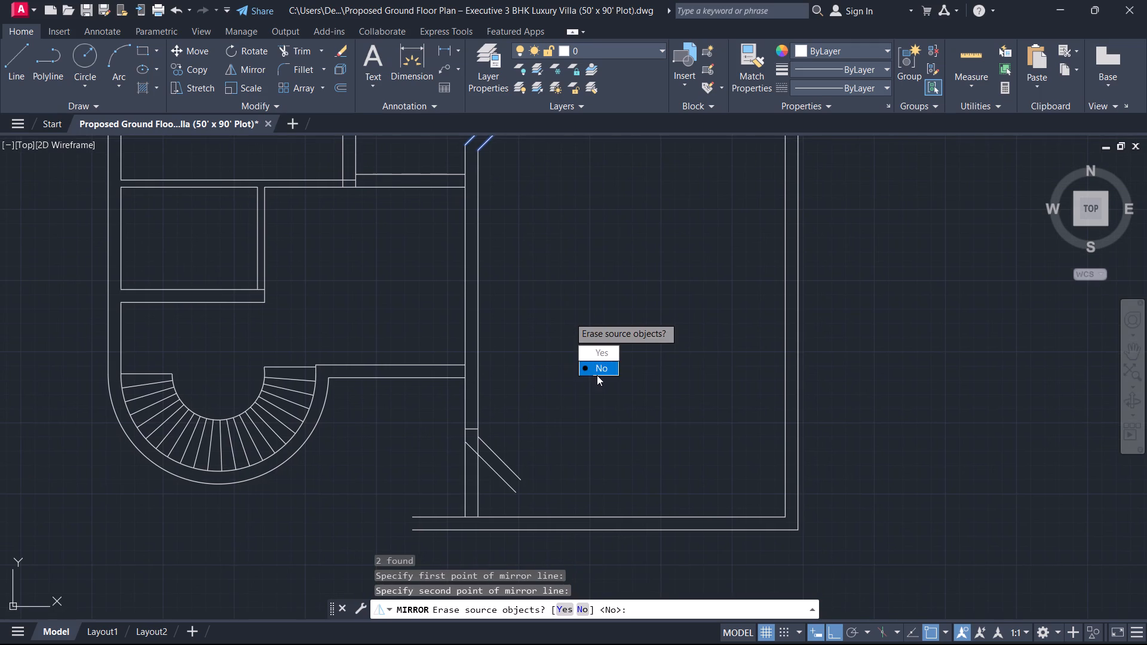
{"action": "left_click_drag", "start_coordinate": [597, 376], "coordinate": [557, 438]}
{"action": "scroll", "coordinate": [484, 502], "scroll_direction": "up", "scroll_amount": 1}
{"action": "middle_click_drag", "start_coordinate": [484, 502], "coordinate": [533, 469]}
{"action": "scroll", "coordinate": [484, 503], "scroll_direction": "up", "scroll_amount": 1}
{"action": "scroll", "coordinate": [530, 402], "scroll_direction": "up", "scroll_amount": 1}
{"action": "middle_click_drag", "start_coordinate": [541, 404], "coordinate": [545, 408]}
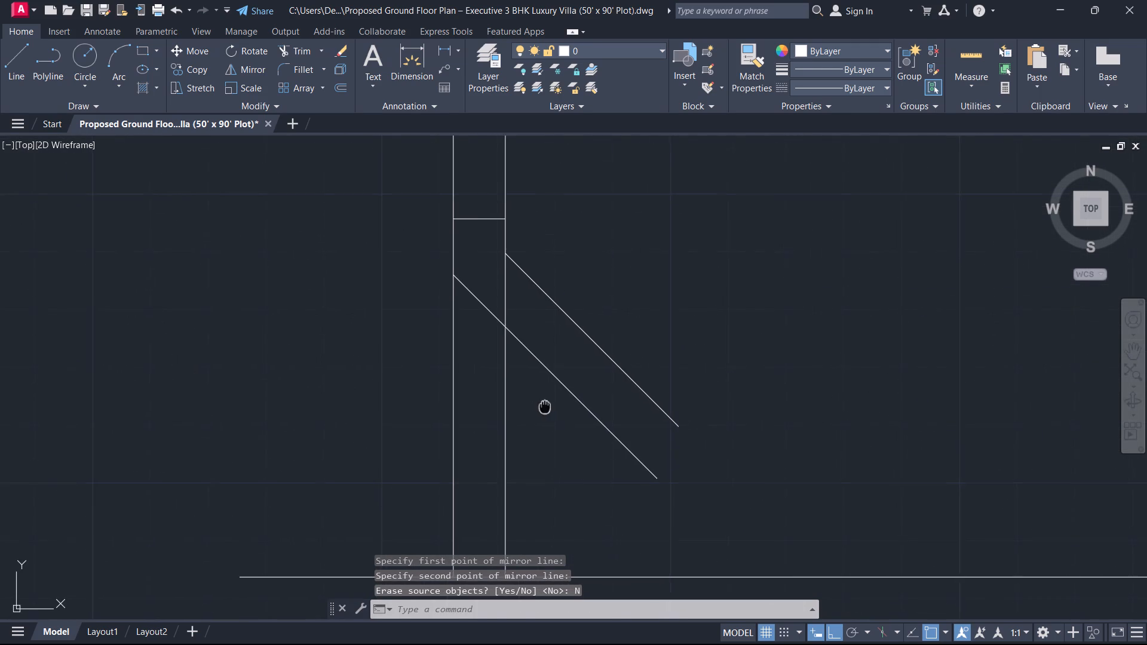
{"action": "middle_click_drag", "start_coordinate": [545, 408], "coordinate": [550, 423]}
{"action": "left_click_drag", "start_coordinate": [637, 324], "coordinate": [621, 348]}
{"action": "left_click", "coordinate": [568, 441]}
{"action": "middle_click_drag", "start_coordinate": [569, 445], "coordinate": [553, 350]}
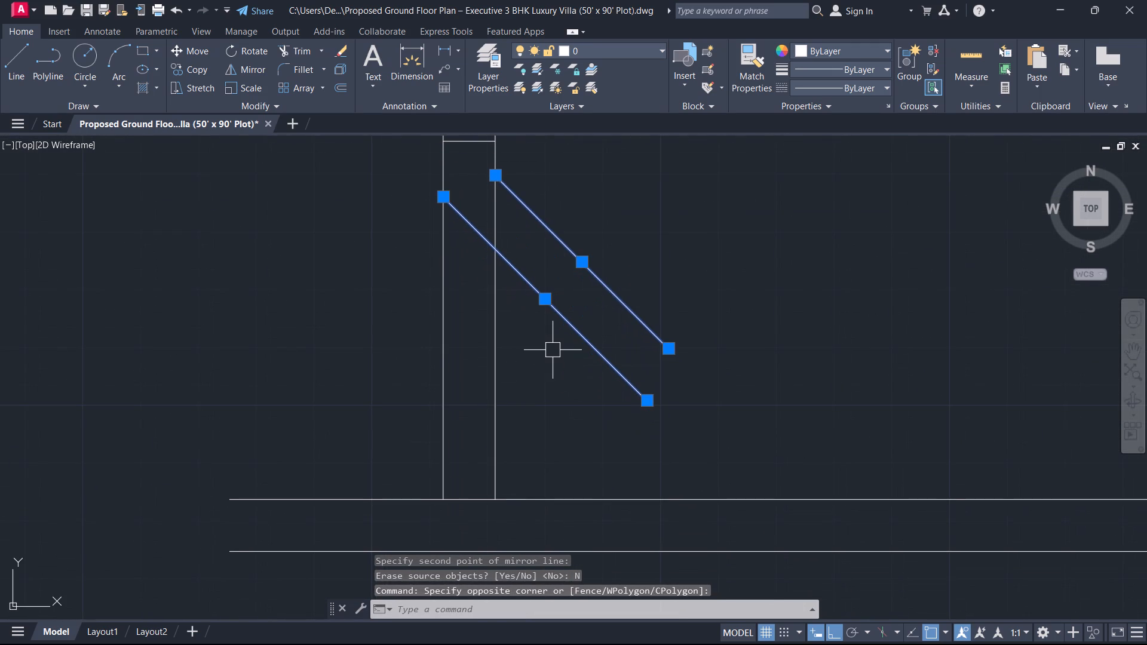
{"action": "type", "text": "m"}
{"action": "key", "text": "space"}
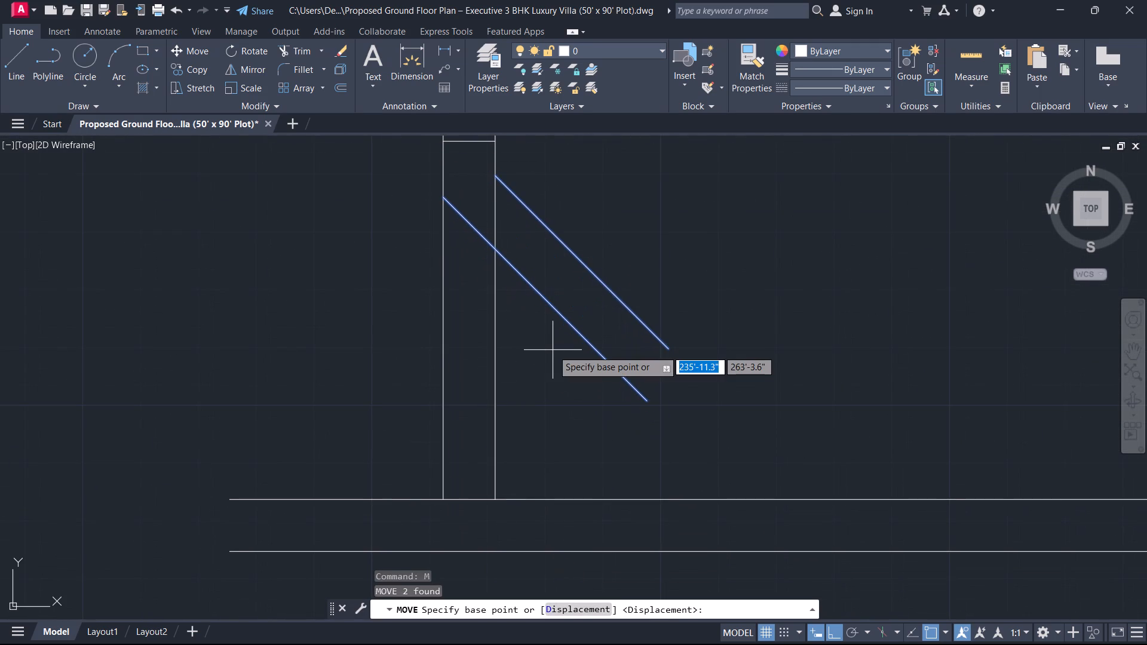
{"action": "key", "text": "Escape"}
Extend the mirrored diagonals to the room's south wall, the inner one to its inner face and the outer one to its outer face.
{"action": "scroll", "coordinate": [563, 359], "scroll_direction": "down", "scroll_amount": 1}
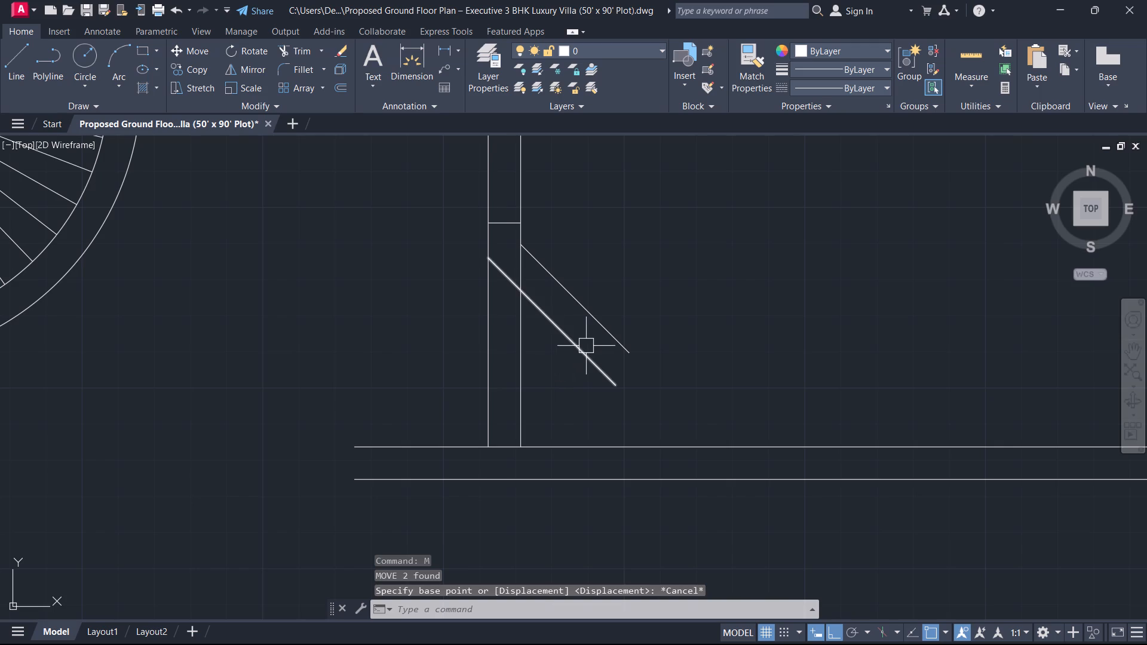
{"action": "type", "text": "ex"}
{"action": "key", "text": "space"}
{"action": "left_click", "coordinate": [652, 288]}
{"action": "left_click", "coordinate": [582, 407]}
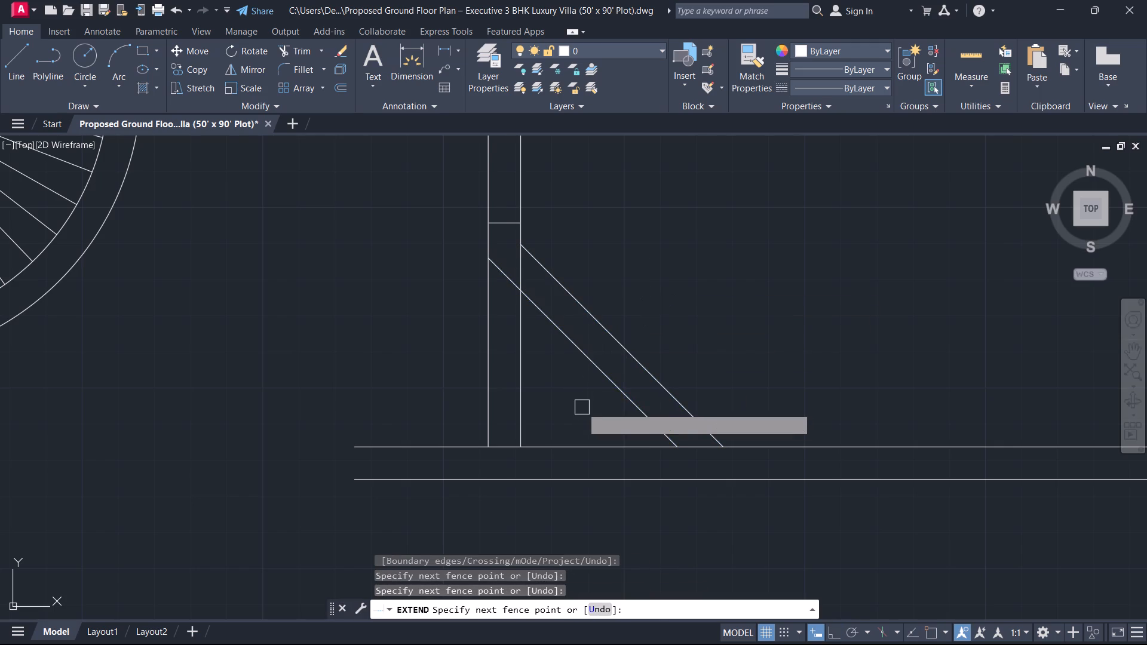
{"action": "key", "text": "Escape"}
{"action": "key", "text": "space"}
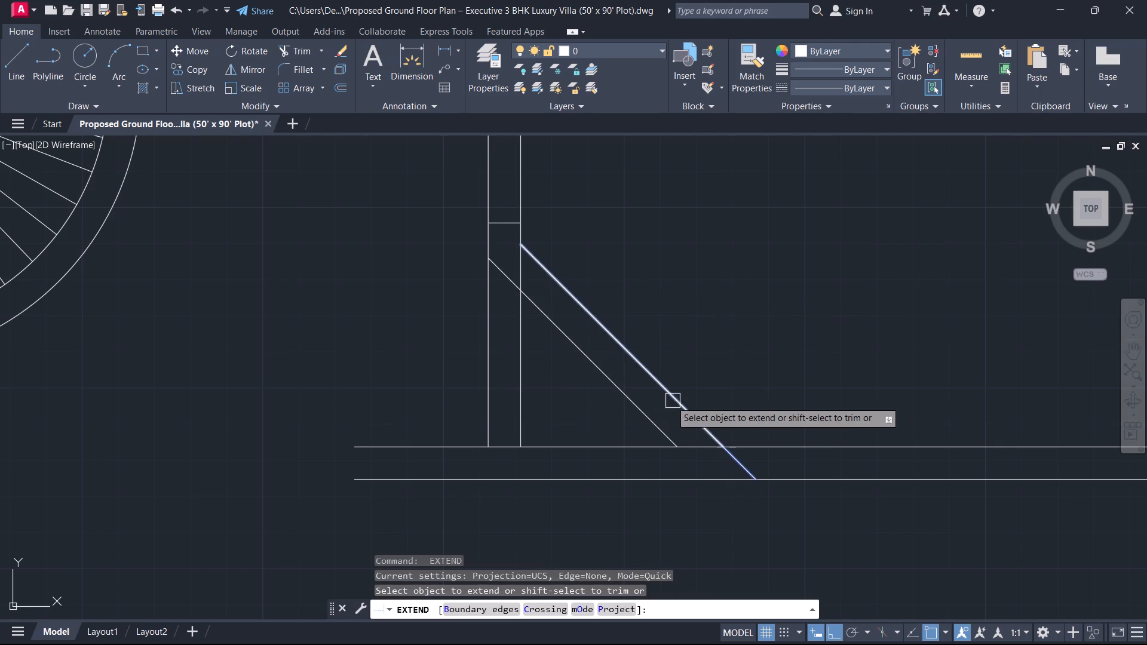
{"action": "left_click", "coordinate": [649, 416]}
{"action": "key", "text": "Escape"}
Trim the west and south wall lines that run past the outside of the new diagonal wall.
{"action": "type", "text": "tr"}
{"action": "key", "text": "space"}
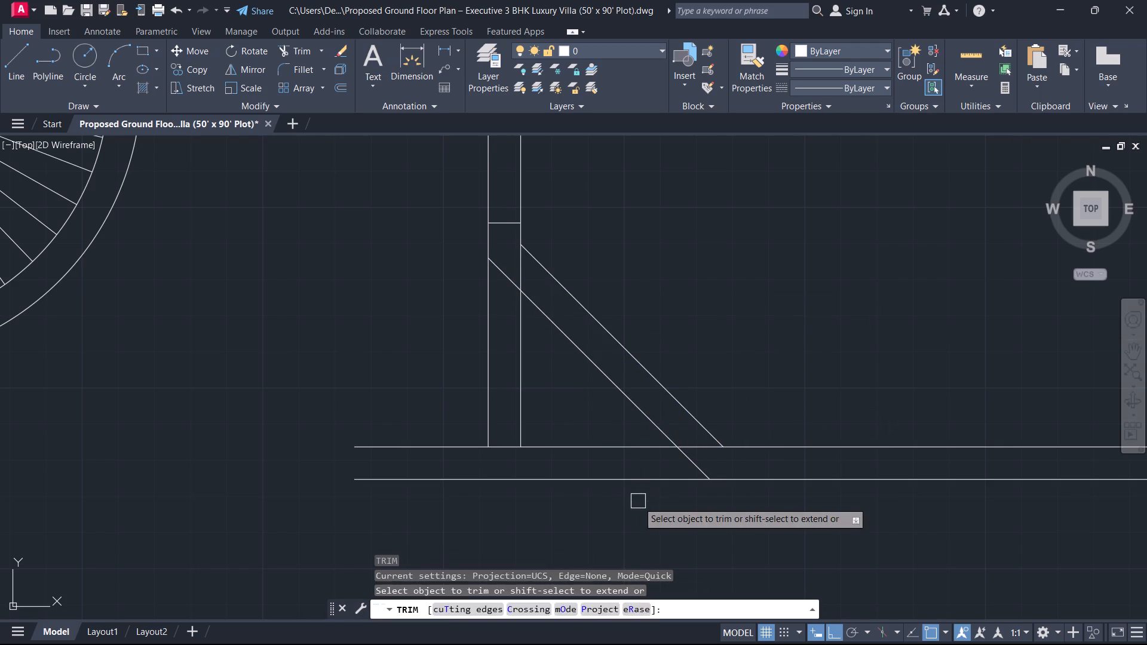
{"action": "left_click", "coordinate": [638, 502]}
{"action": "left_click", "coordinate": [393, 333]}
{"action": "left_click_drag", "start_coordinate": [404, 343], "coordinate": [408, 348]}
{"action": "left_click", "coordinate": [453, 459]}
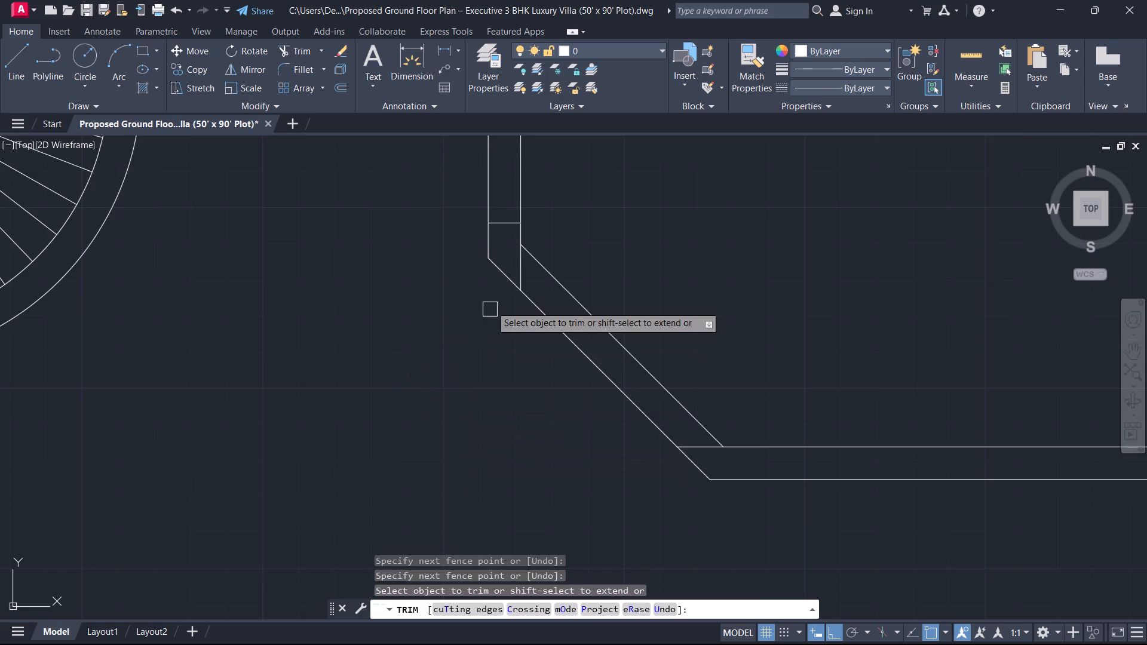
Trim the leftover wall segments between the two diagonal lines and remove the short piece crossing the west wall.
{"action": "scroll", "coordinate": [494, 281], "scroll_direction": "up", "scroll_amount": 2}
{"action": "middle_click_drag", "start_coordinate": [496, 275], "coordinate": [440, 430]}
{"action": "left_click", "coordinate": [511, 394]}
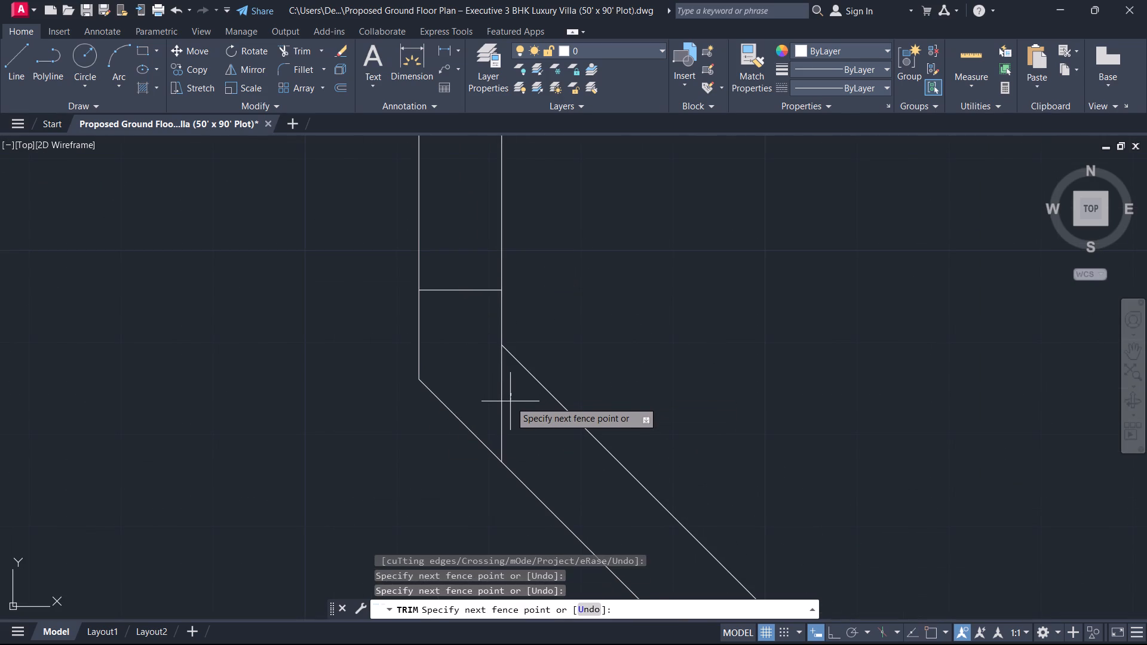
{"action": "left_click_drag", "start_coordinate": [513, 395], "coordinate": [506, 390]}
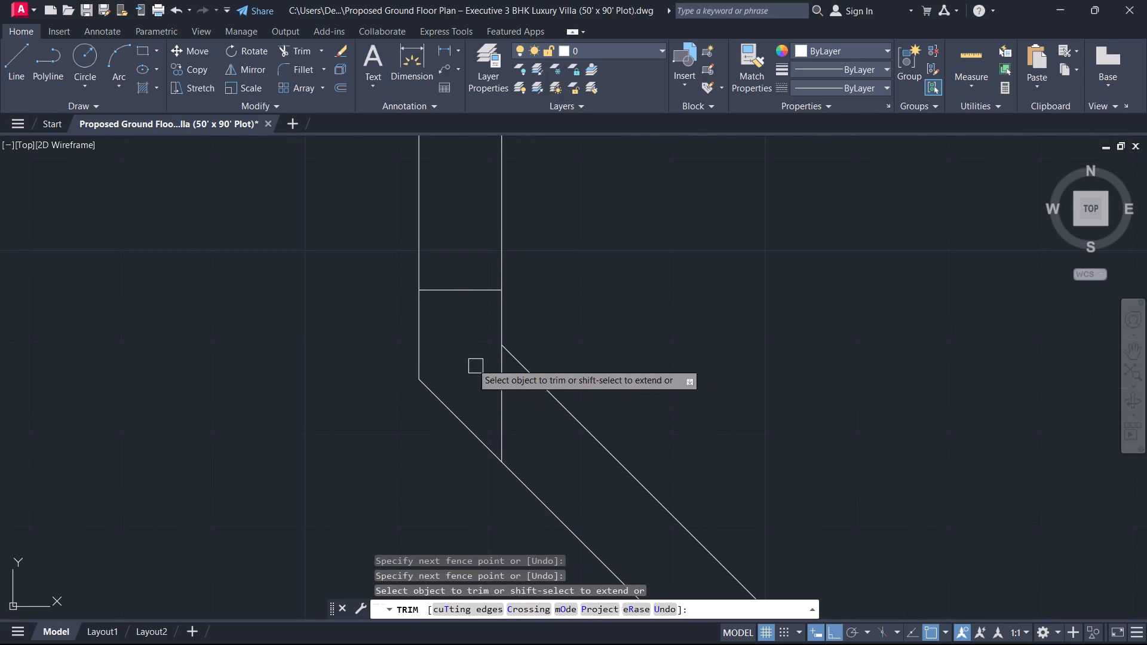
{"action": "left_click", "coordinate": [514, 417]}
{"action": "left_click", "coordinate": [460, 269]}
{"action": "scroll", "coordinate": [469, 367], "scroll_direction": "down", "scroll_amount": 3}
{"action": "scroll", "coordinate": [483, 389], "scroll_direction": "up", "scroll_amount": 1}
{"action": "scroll", "coordinate": [490, 403], "scroll_direction": "down", "scroll_amount": 1}
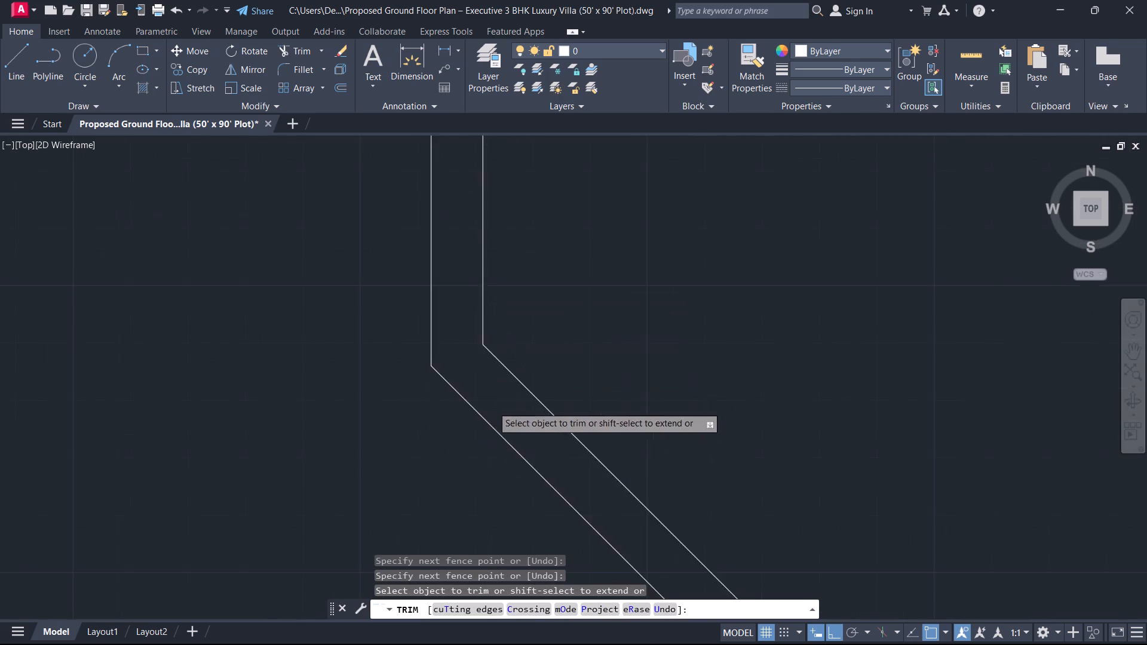
{"action": "middle_click_drag", "start_coordinate": [623, 518], "coordinate": [639, 328]}
{"action": "scroll", "coordinate": [770, 386], "scroll_direction": "up", "scroll_amount": 3}
{"action": "left_click", "coordinate": [516, 354]}
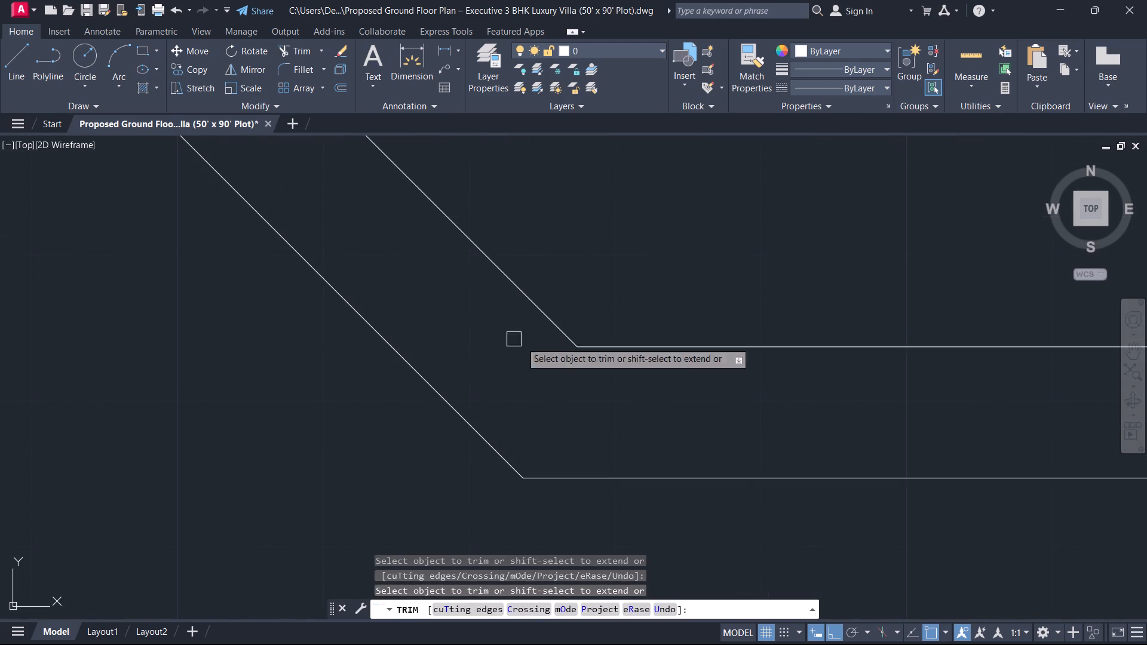
{"action": "key", "text": "Escape"}
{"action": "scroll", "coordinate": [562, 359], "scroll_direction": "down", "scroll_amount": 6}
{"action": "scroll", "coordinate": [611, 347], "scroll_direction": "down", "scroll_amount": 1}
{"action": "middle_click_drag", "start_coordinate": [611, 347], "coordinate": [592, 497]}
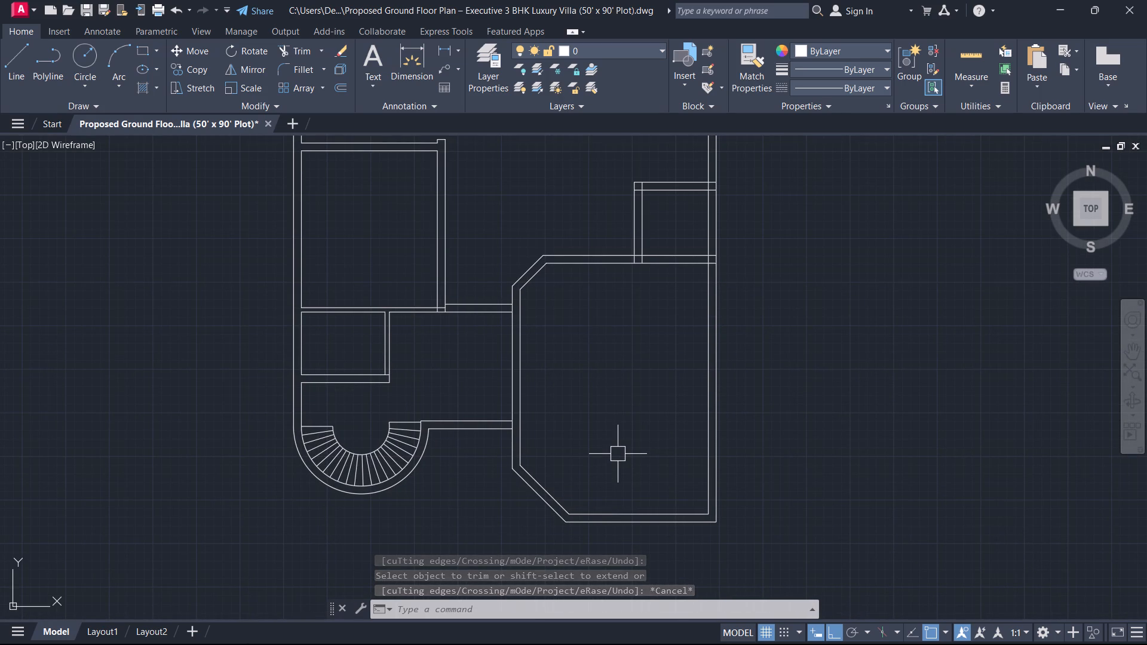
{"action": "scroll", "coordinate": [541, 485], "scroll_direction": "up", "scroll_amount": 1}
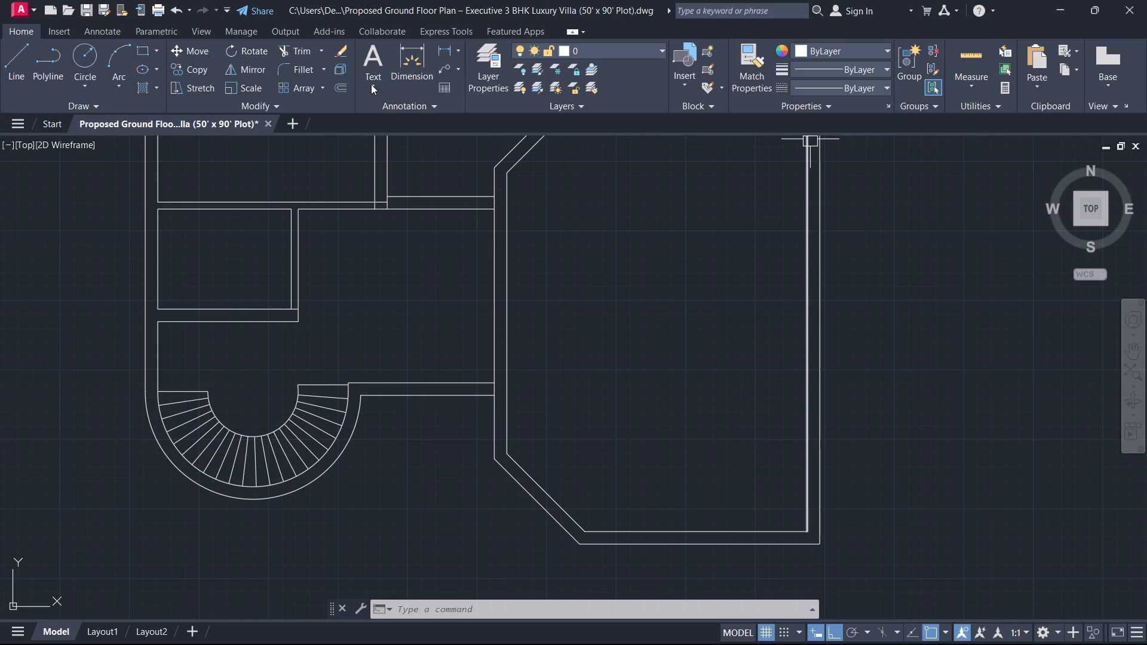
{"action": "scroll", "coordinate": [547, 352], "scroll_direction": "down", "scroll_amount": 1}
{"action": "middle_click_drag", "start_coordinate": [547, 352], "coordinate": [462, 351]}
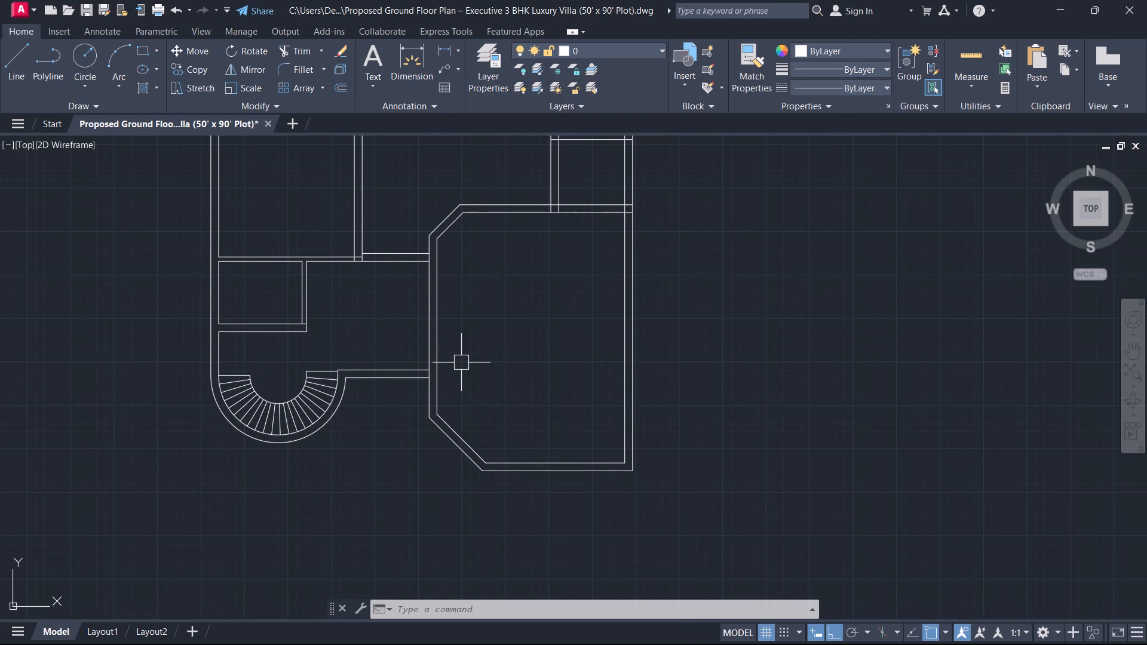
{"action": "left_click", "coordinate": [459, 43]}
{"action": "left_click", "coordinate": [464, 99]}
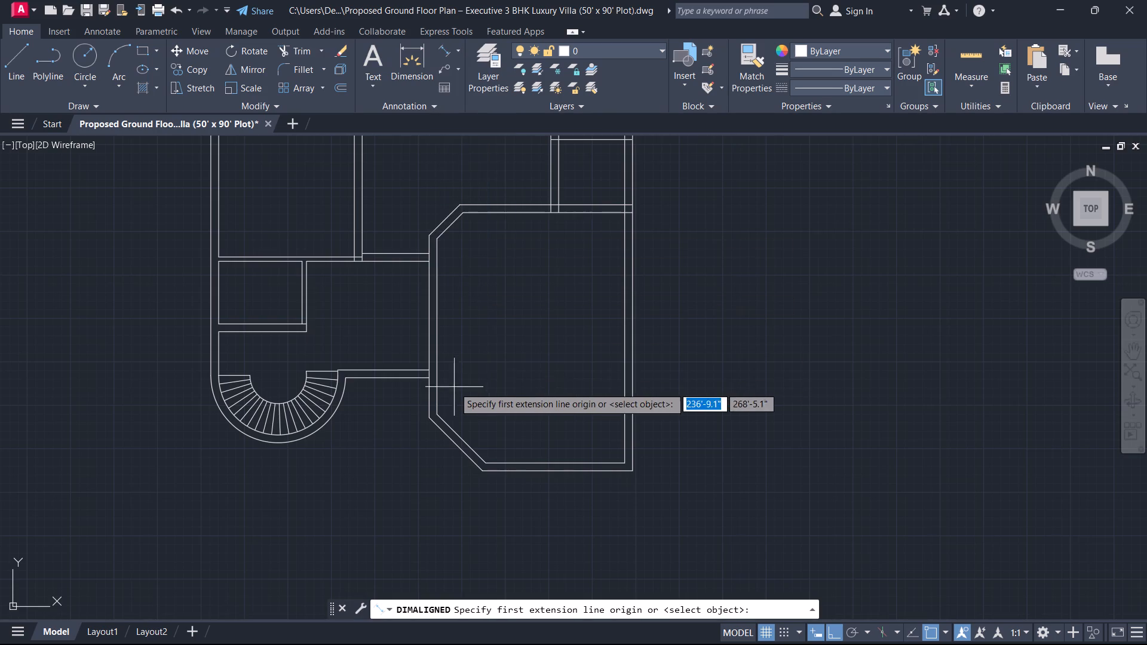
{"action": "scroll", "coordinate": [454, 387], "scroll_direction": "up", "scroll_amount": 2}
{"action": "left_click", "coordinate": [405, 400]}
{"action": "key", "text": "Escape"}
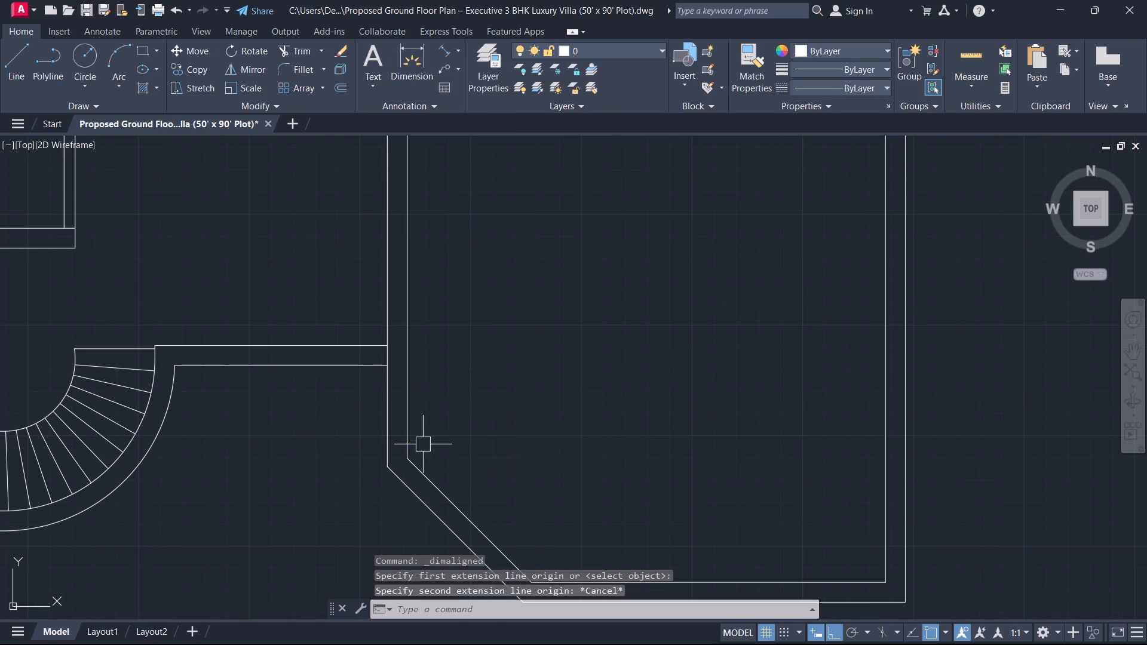
Check the angle between the west wall's inner face and the inner diagonal at the large room's southwest corner.
{"action": "left_click", "coordinate": [459, 51]}
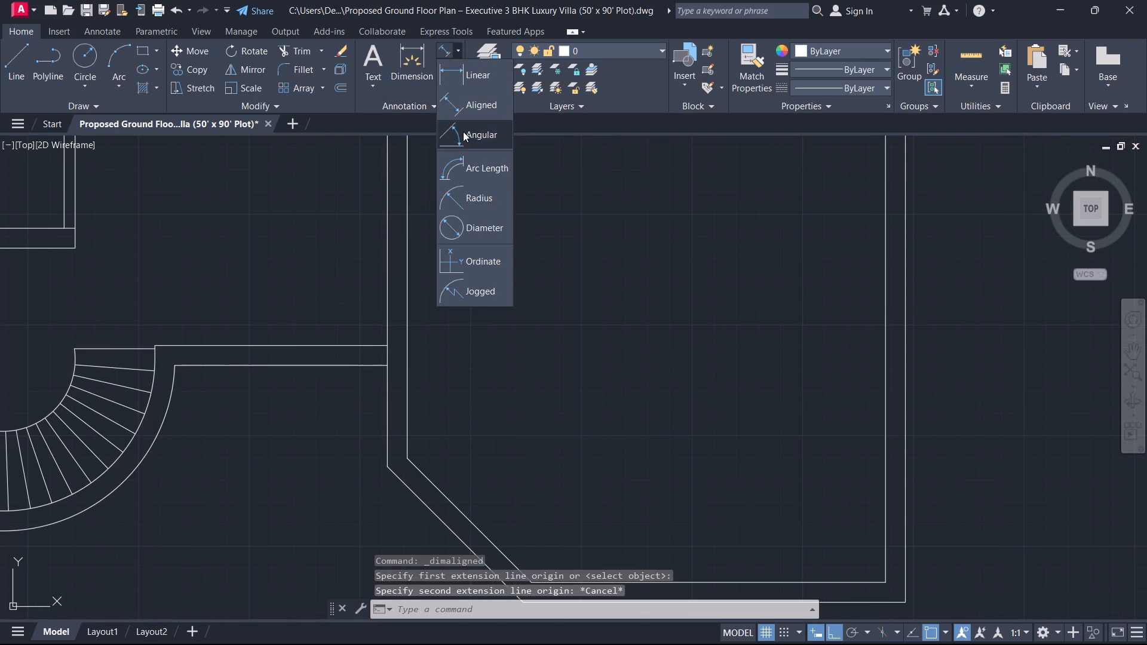
{"action": "left_click", "coordinate": [463, 131]}
{"action": "left_click", "coordinate": [409, 348]}
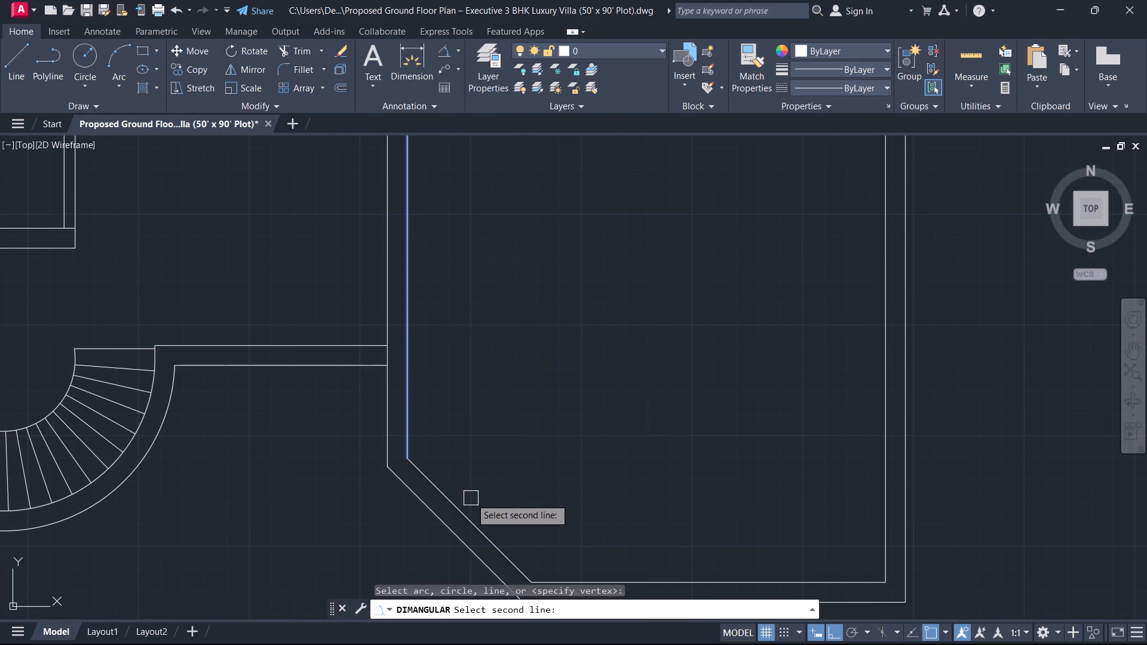
{"action": "left_click", "coordinate": [467, 505]}
{"action": "key", "text": "Escape"}
Undo the trims and extensions at the large room's southwest corner, back to the untrimmed walls and unextended mirrored diagonals.
{"action": "scroll", "coordinate": [612, 391], "scroll_direction": "down", "scroll_amount": 2}
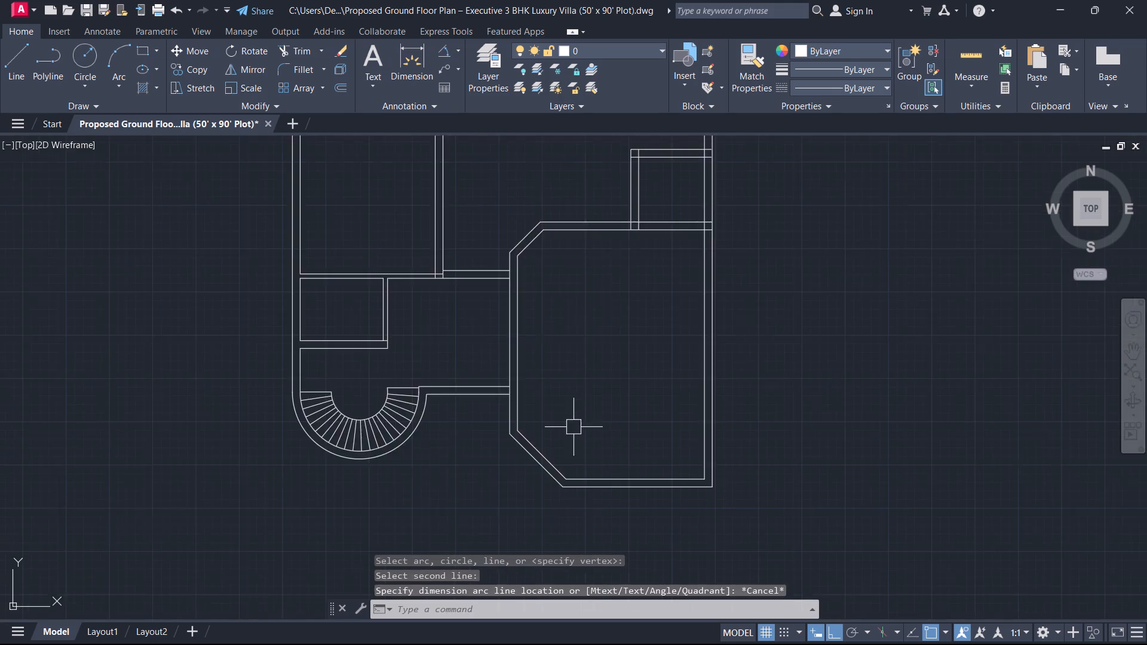
{"action": "middle_click_drag", "start_coordinate": [573, 428], "coordinate": [490, 375]}
{"action": "scroll", "coordinate": [445, 371], "scroll_direction": "up", "scroll_amount": 3}
{"action": "scroll", "coordinate": [445, 371], "scroll_direction": "down", "scroll_amount": 1}
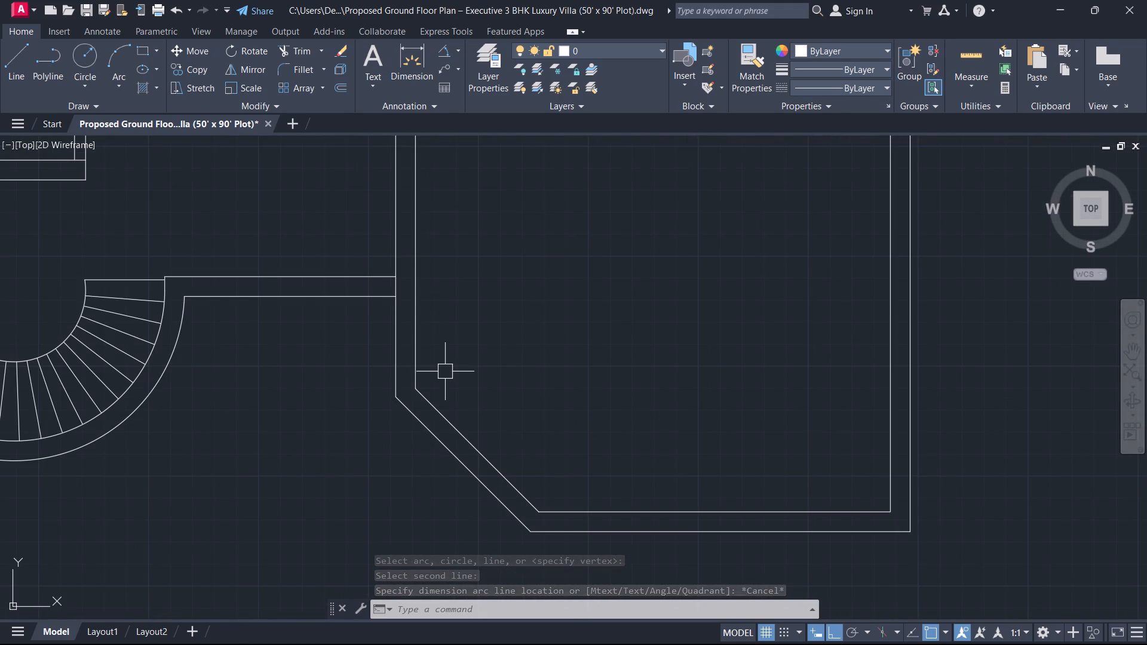
{"action": "scroll", "coordinate": [445, 371], "scroll_direction": "down", "scroll_amount": 3}
{"action": "middle_click_drag", "start_coordinate": [445, 371], "coordinate": [499, 512]}
{"action": "scroll", "coordinate": [525, 403], "scroll_direction": "up", "scroll_amount": 2}
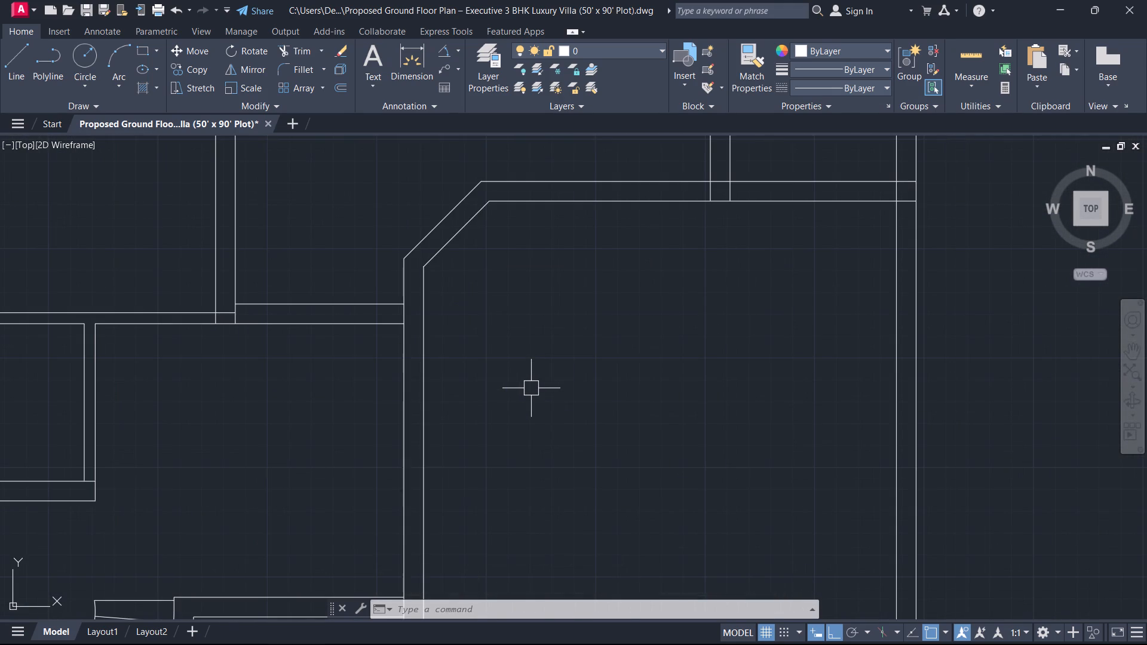
{"action": "key", "text": "ctrl+z"}
{"action": "key", "text": "ctrl+z"}
{"action": "key", "text": "ctrl+z"}
{"action": "key", "text": "ctrl+z"}
{"action": "key", "text": "ctrl+z"}
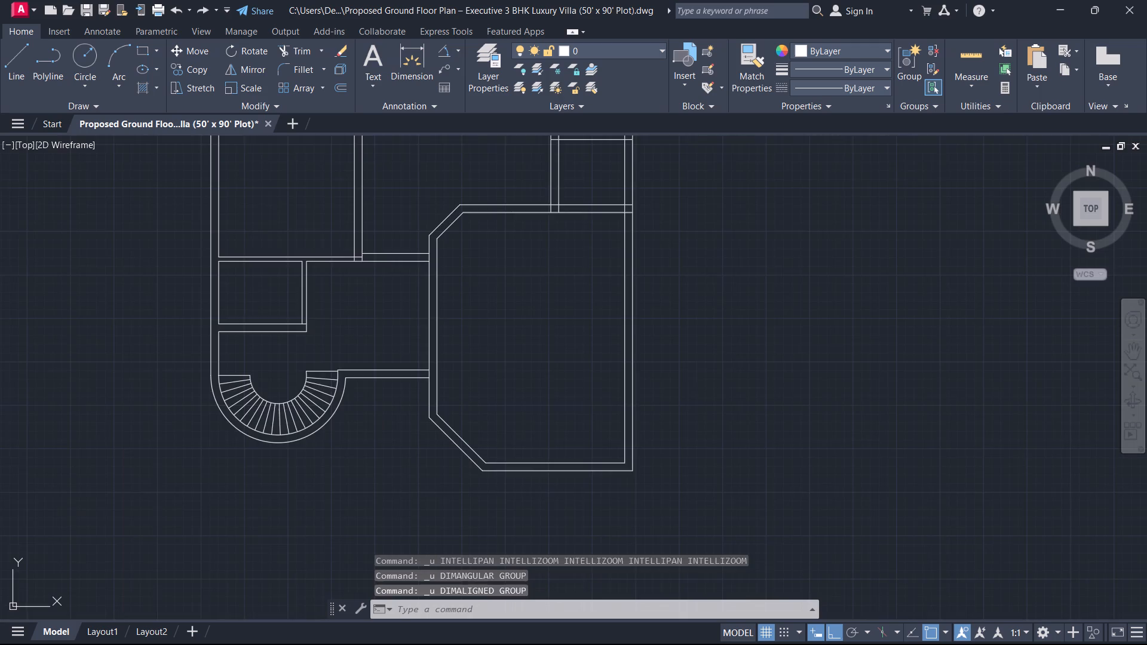
{"action": "key", "text": "ctrl+z"}
{"action": "key", "text": "ctrl+z"}
{"action": "key", "text": "ctrl+z"}
Draw a vertical guide line from the upper end of the northwest corner's inner diagonal down past the large room's south wall.
{"action": "scroll", "coordinate": [531, 388], "scroll_direction": "down", "scroll_amount": 3}
{"action": "middle_click_drag", "start_coordinate": [531, 388], "coordinate": [495, 499]}
{"action": "scroll", "coordinate": [531, 388], "scroll_direction": "down", "scroll_amount": 1}
{"action": "scroll", "coordinate": [496, 500], "scroll_direction": "up", "scroll_amount": 2}
{"action": "key", "text": "l"}
{"action": "key", "text": "space"}
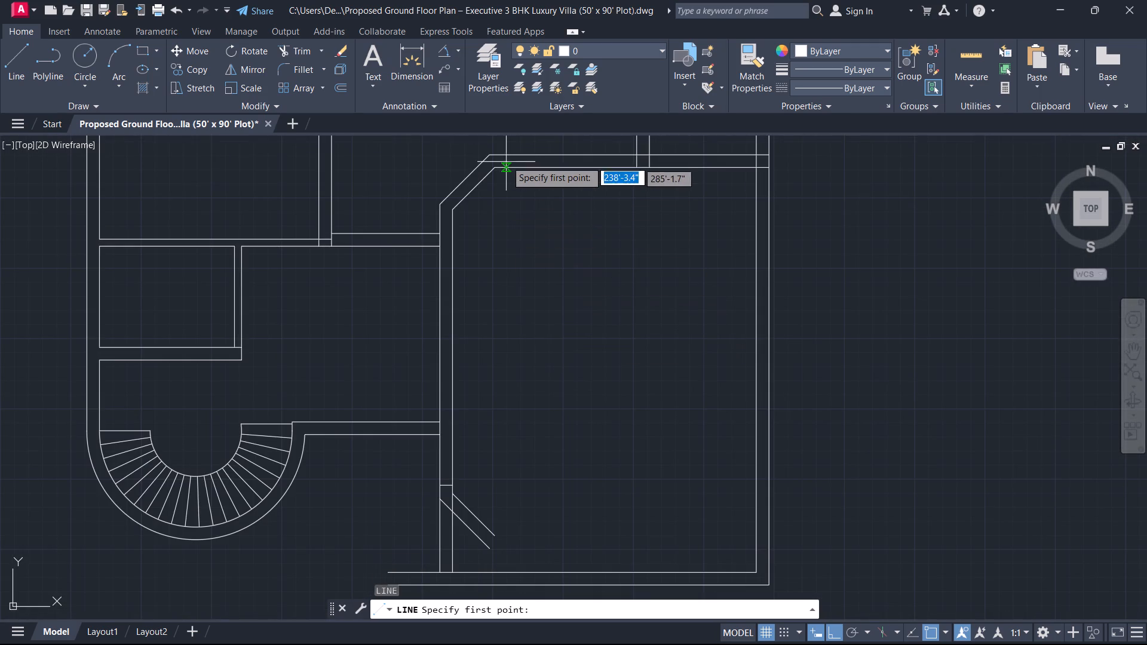
{"action": "left_click", "coordinate": [497, 165]}
{"action": "middle_click_drag", "start_coordinate": [501, 201], "coordinate": [530, 88]}
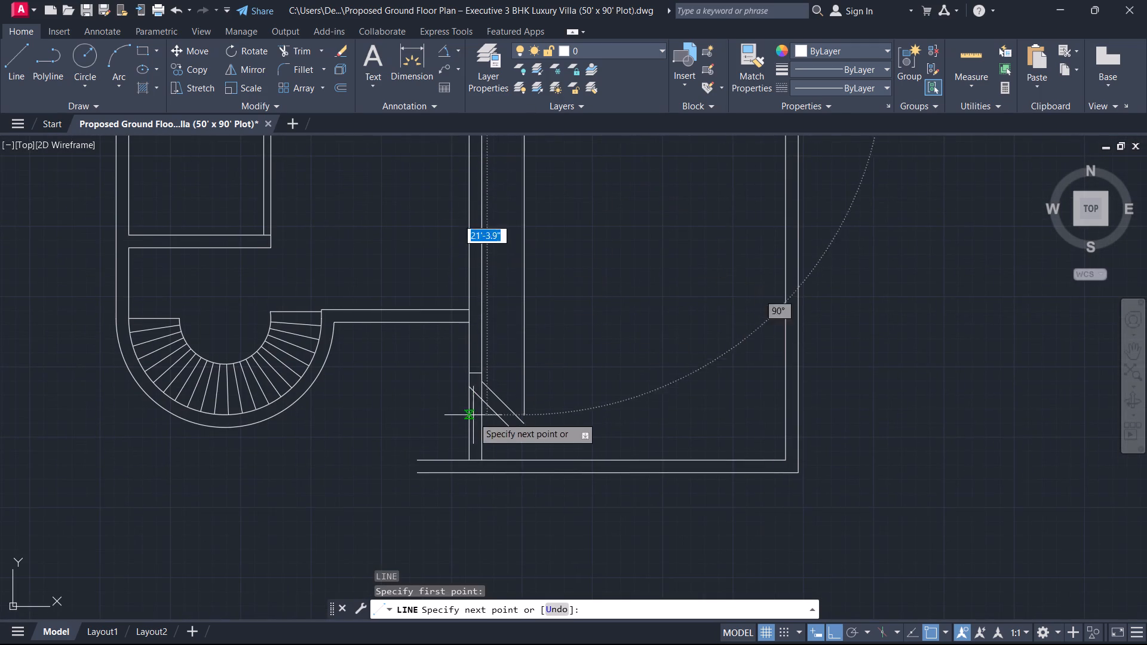
{"action": "middle_click_drag", "start_coordinate": [523, 452], "coordinate": [551, 349]}
{"action": "scroll", "coordinate": [523, 452], "scroll_direction": "up", "scroll_amount": 1}
{"action": "left_click", "coordinate": [556, 416]}
{"action": "key", "text": "Escape"}
{"action": "scroll", "coordinate": [545, 371], "scroll_direction": "down", "scroll_amount": 1}
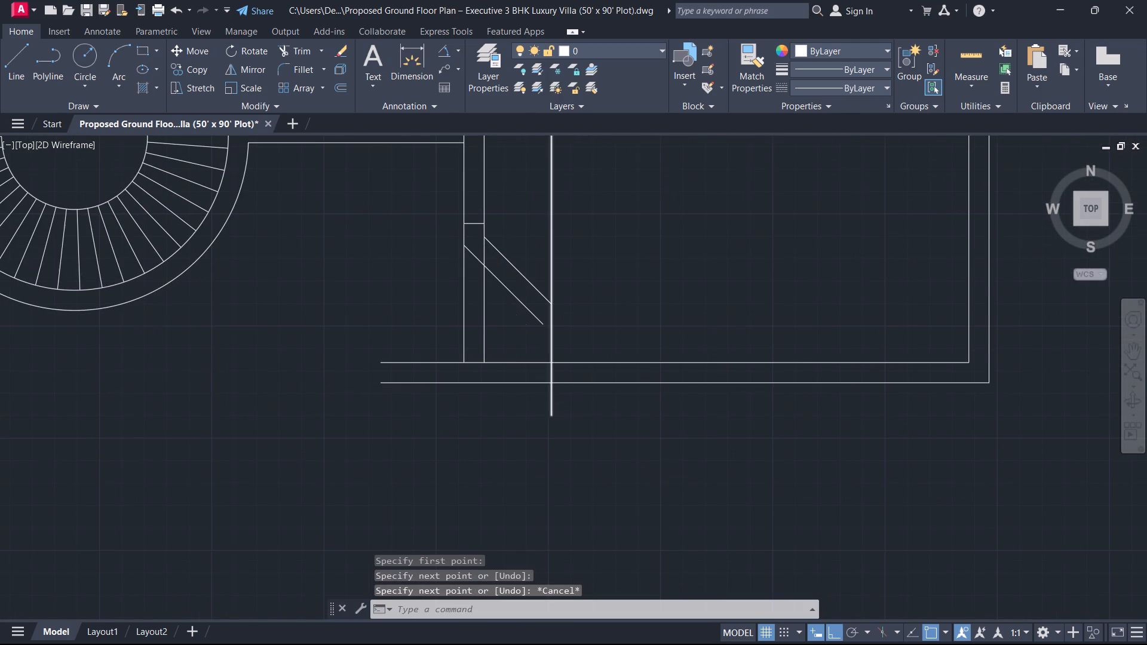
Move both mirrored diagonals 2'-2" straight down so the inner one's end meets the guide line at the south wall's inner face.
{"action": "middle_click_drag", "start_coordinate": [545, 371], "coordinate": [576, 449]}
{"action": "scroll", "coordinate": [573, 442], "scroll_direction": "up", "scroll_amount": 2}
{"action": "left_click_drag", "start_coordinate": [575, 315], "coordinate": [569, 319]}
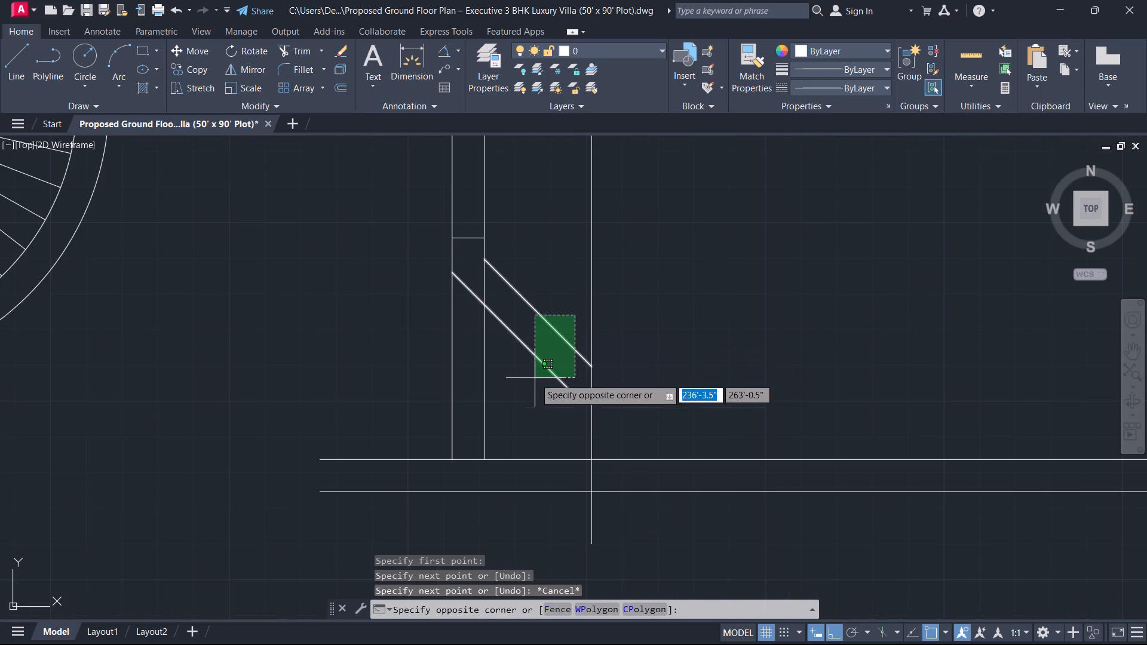
{"action": "left_click", "coordinate": [535, 378]}
{"action": "type", "text": "m"}
{"action": "key", "text": "space"}
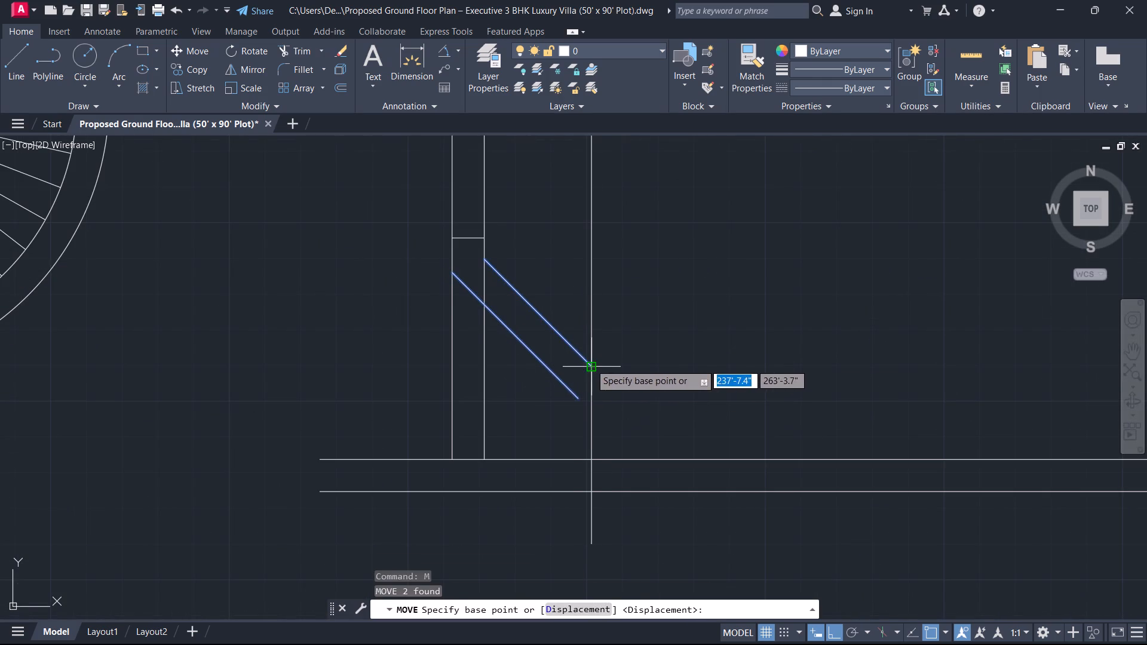
{"action": "left_click", "coordinate": [590, 364]}
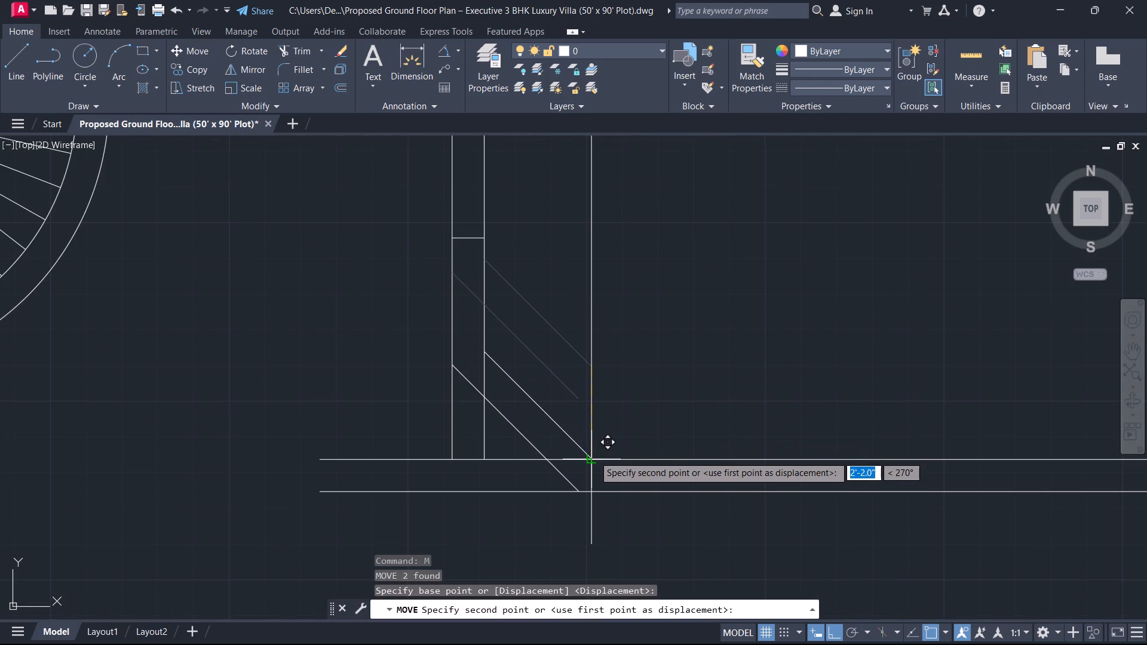
{"action": "left_click", "coordinate": [594, 456]}
{"action": "key", "text": "Escape"}
Trim away the whole vertical guide line, including its pieces within and below the south wall.
{"action": "scroll", "coordinate": [515, 361], "scroll_direction": "down", "scroll_amount": 1}
{"action": "middle_click_drag", "start_coordinate": [515, 361], "coordinate": [529, 392]}
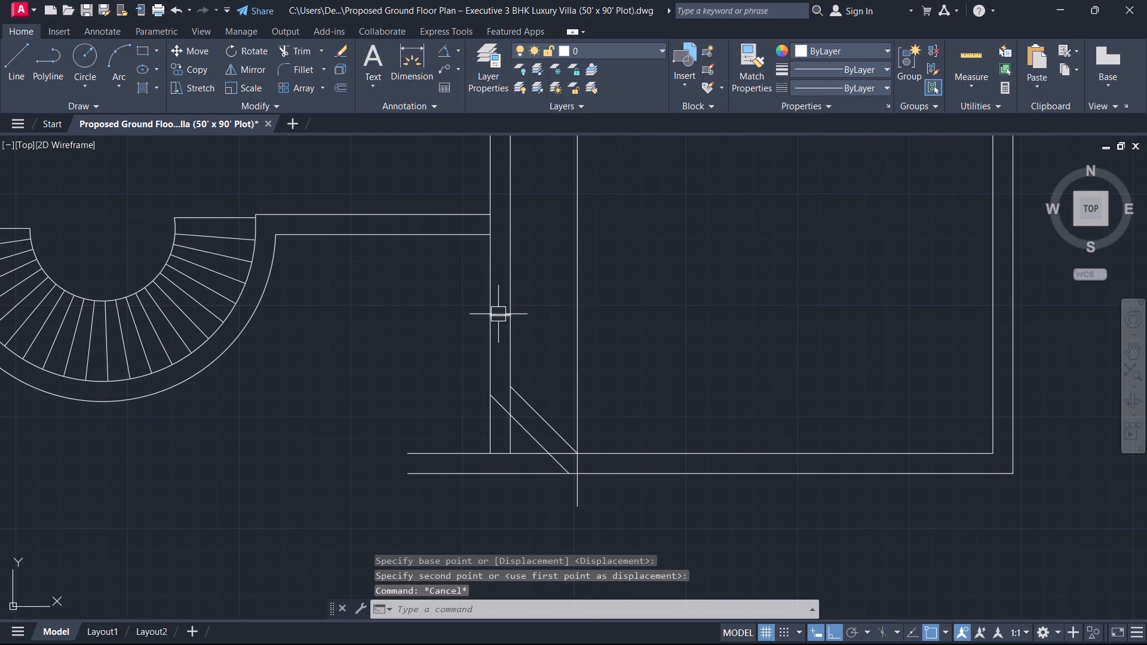
{"action": "type", "text": "tr"}
{"action": "key", "text": "space"}
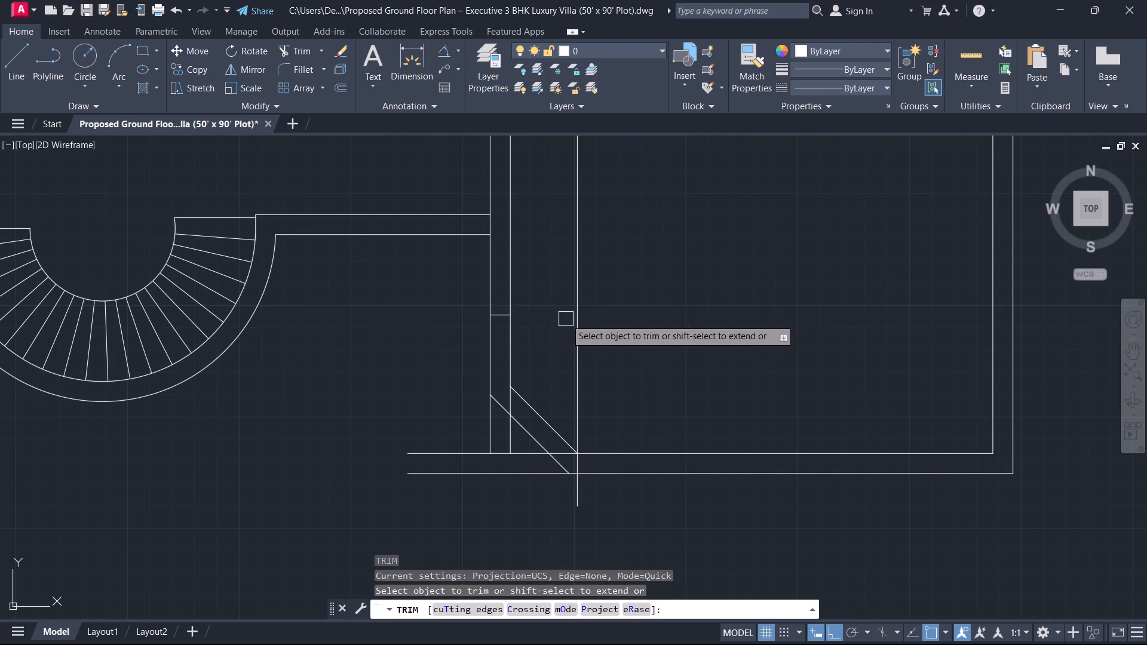
{"action": "left_click", "coordinate": [574, 328]}
{"action": "scroll", "coordinate": [574, 328], "scroll_direction": "down", "scroll_amount": 2}
{"action": "middle_click_drag", "start_coordinate": [574, 328], "coordinate": [559, 444]}
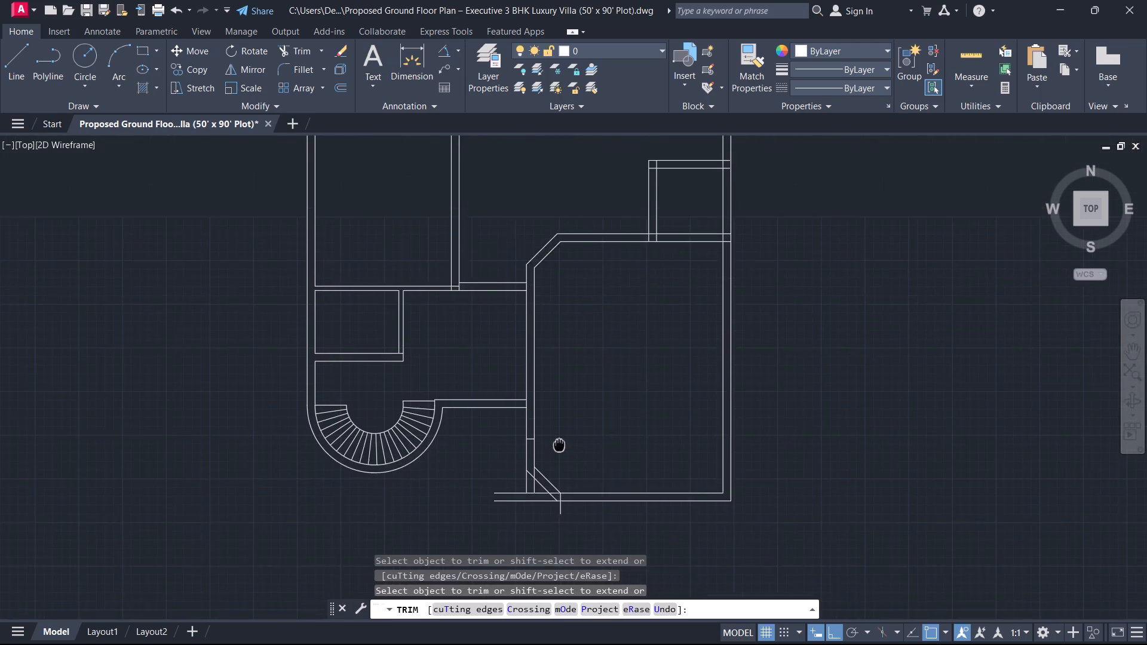
{"action": "middle_click_drag", "start_coordinate": [559, 444], "coordinate": [636, 202]}
{"action": "scroll", "coordinate": [630, 211], "scroll_direction": "up", "scroll_amount": 4}
{"action": "left_click", "coordinate": [622, 367]}
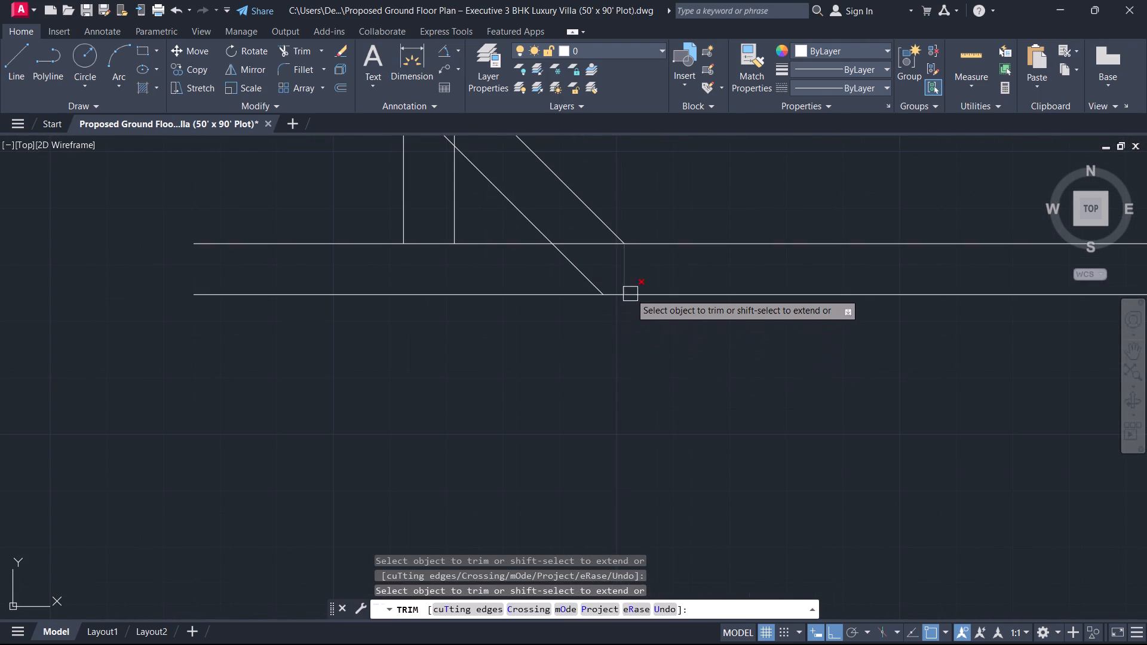
{"action": "left_click", "coordinate": [626, 268]}
Trim the west and south wall lines between and outside the two diagonals at the large room's southwest corner.
{"action": "left_click", "coordinate": [596, 238]}
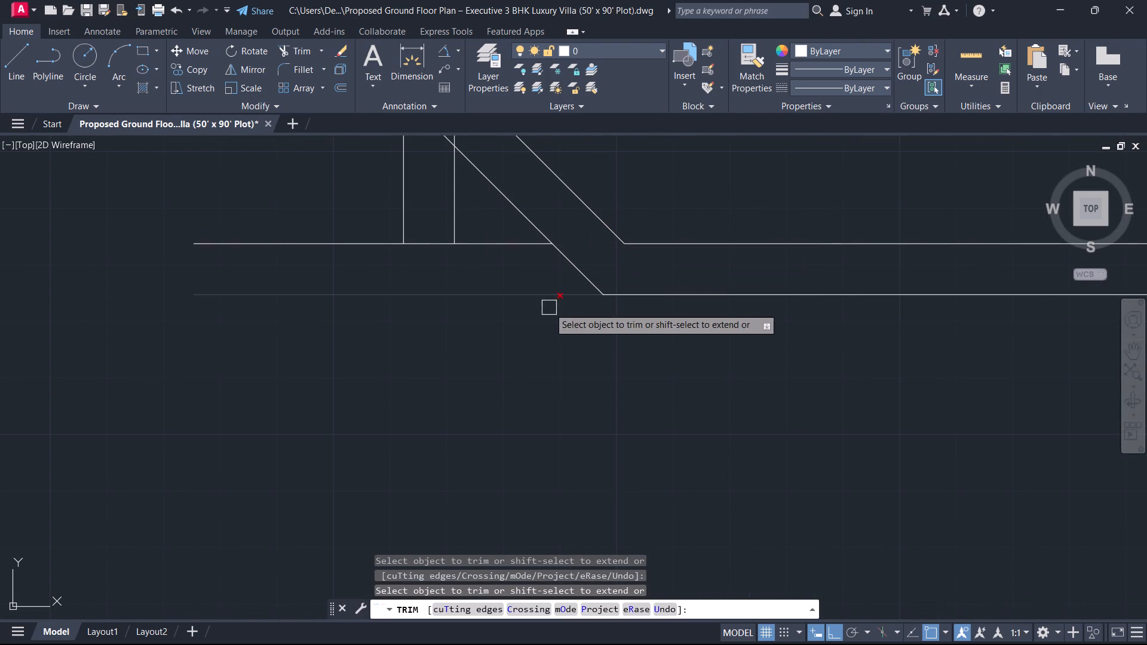
{"action": "left_click", "coordinate": [552, 318]}
{"action": "middle_click_drag", "start_coordinate": [403, 190], "coordinate": [442, 277]}
{"action": "left_click", "coordinate": [425, 287]}
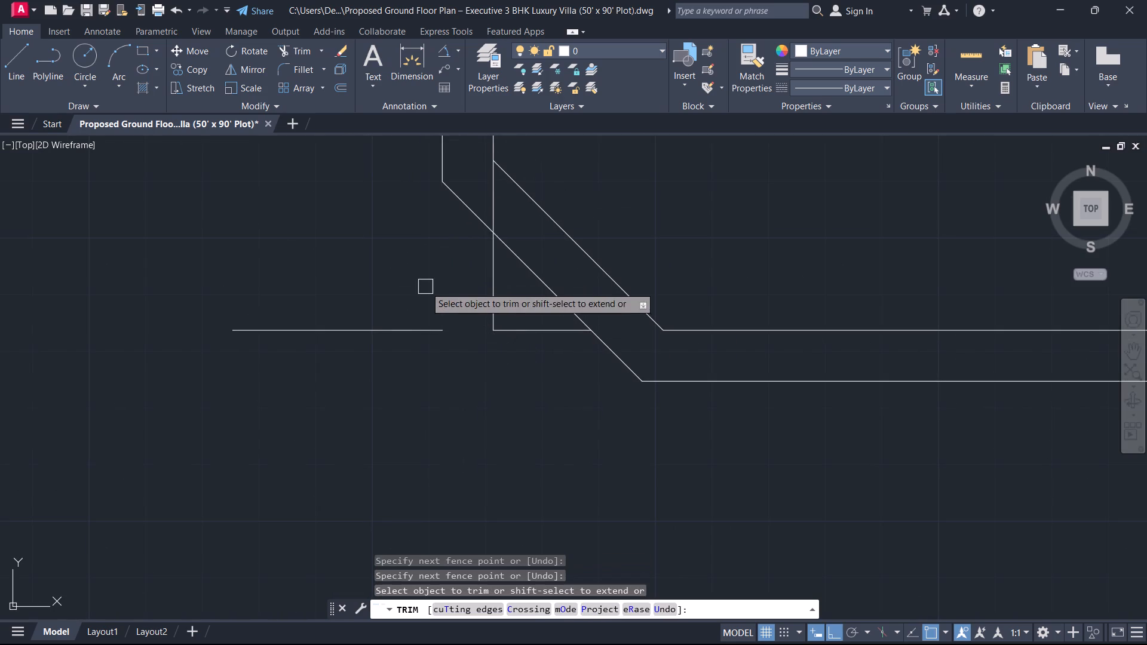
{"action": "left_click", "coordinate": [528, 363]}
{"action": "left_click", "coordinate": [375, 216]}
{"action": "left_click", "coordinate": [418, 344]}
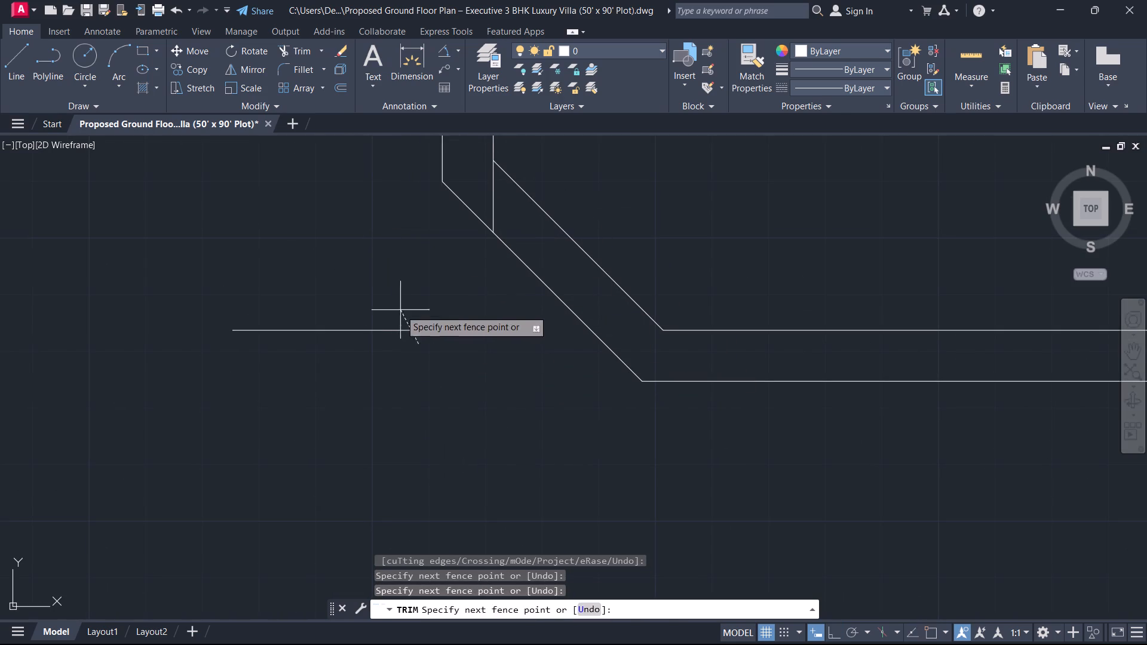
{"action": "left_click", "coordinate": [406, 300]}
{"action": "left_click", "coordinate": [495, 189]}
{"action": "key", "text": "Escape"}
Trim the short line crossing the large room's west wall just above the southwest diagonal corner.
{"action": "scroll", "coordinate": [433, 275], "scroll_direction": "down", "scroll_amount": 4}
{"action": "middle_click", "coordinate": [425, 284]}
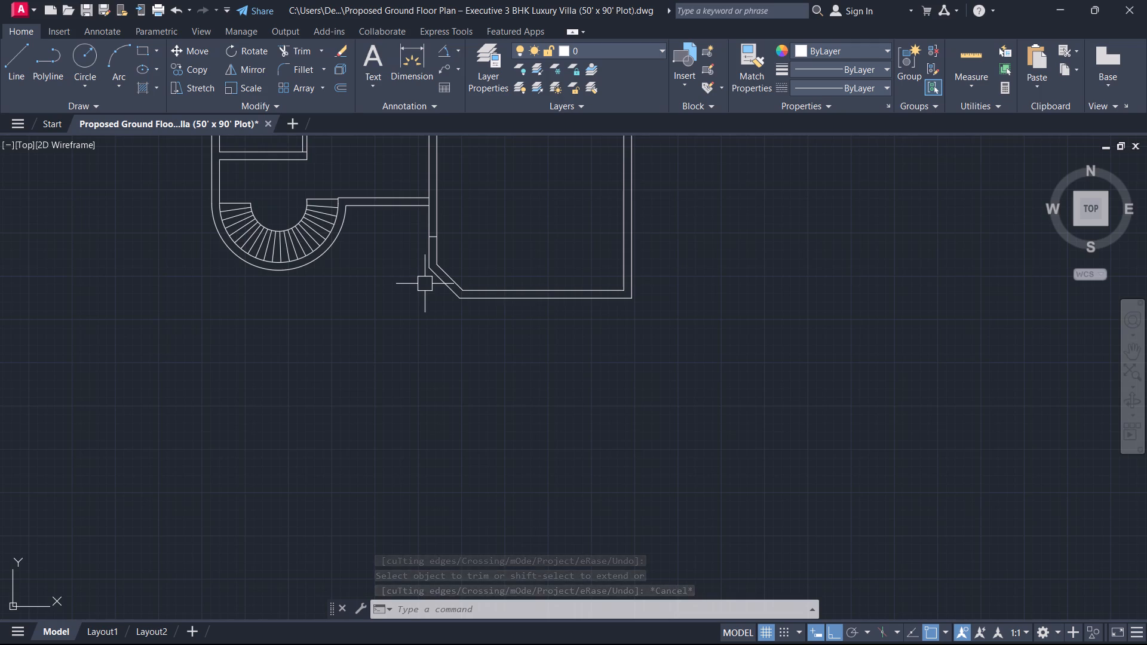
{"action": "scroll", "coordinate": [437, 220], "scroll_direction": "up", "scroll_amount": 4}
{"action": "type", "text": "tr"}
{"action": "key", "text": "space"}
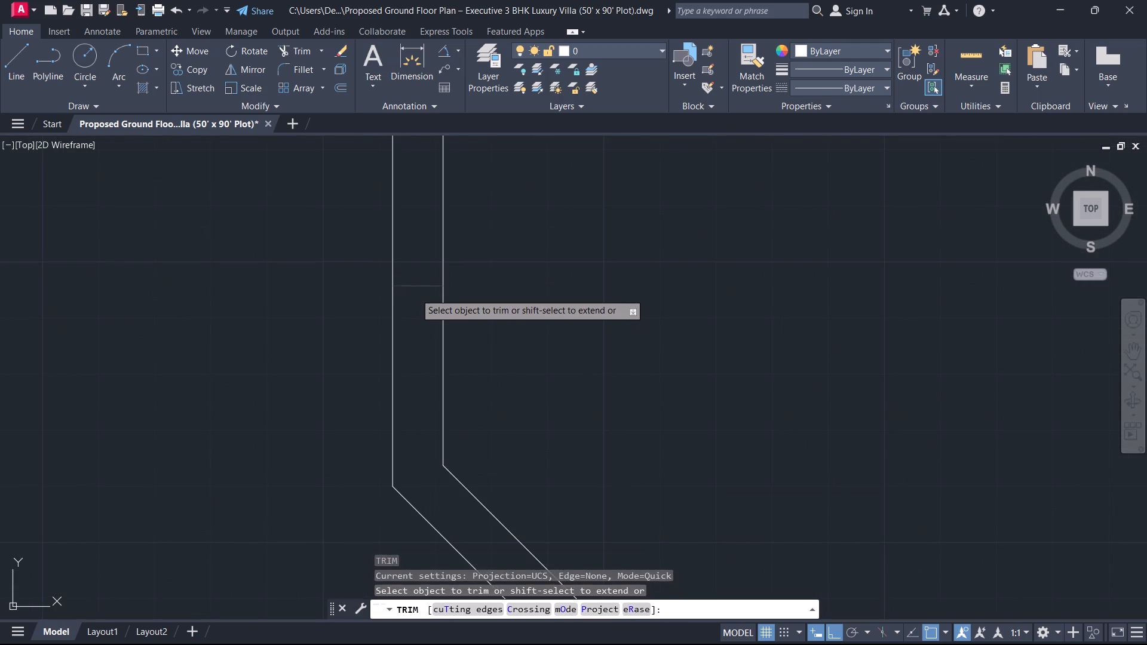
{"action": "left_click", "coordinate": [415, 293]}
{"action": "key", "text": "Escape"}
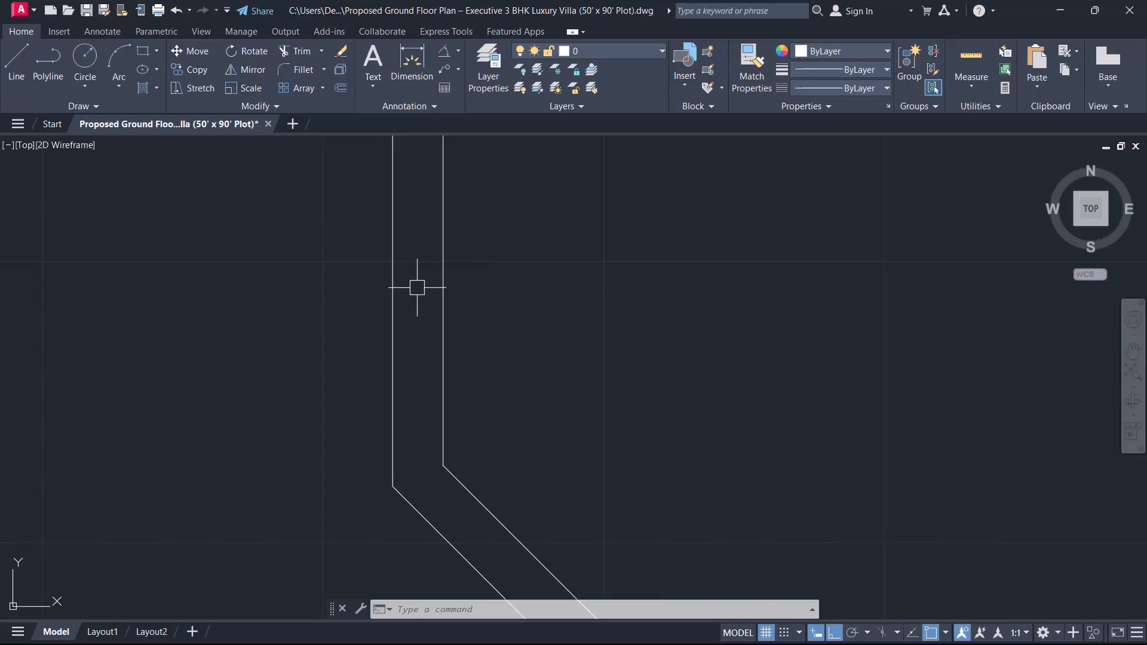
Offset both faces of the vertical wall northwest of the large room outward by 4", one west and one east.
{"action": "scroll", "coordinate": [404, 302], "scroll_direction": "down", "scroll_amount": 3}
{"action": "middle_click_drag", "start_coordinate": [404, 302], "coordinate": [363, 402]}
{"action": "scroll", "coordinate": [383, 359], "scroll_direction": "up", "scroll_amount": 1}
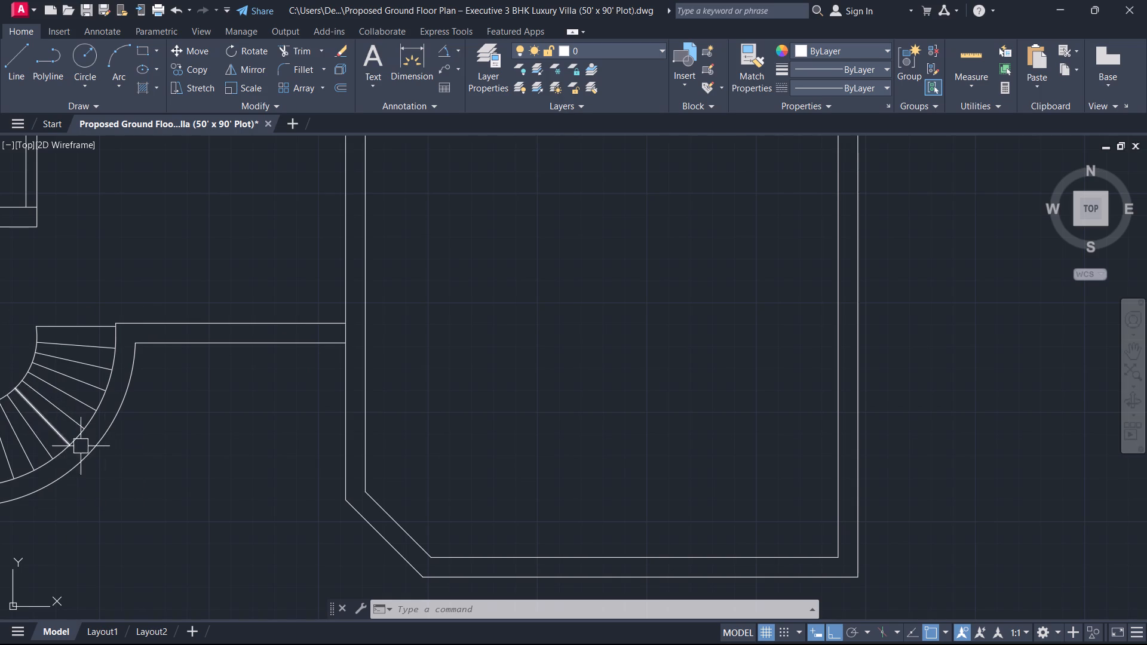
{"action": "scroll", "coordinate": [177, 408], "scroll_direction": "down", "scroll_amount": 3}
{"action": "middle_click_drag", "start_coordinate": [191, 401], "coordinate": [250, 443]}
{"action": "scroll", "coordinate": [191, 401], "scroll_direction": "up", "scroll_amount": 1}
{"action": "scroll", "coordinate": [249, 411], "scroll_direction": "up", "scroll_amount": 1}
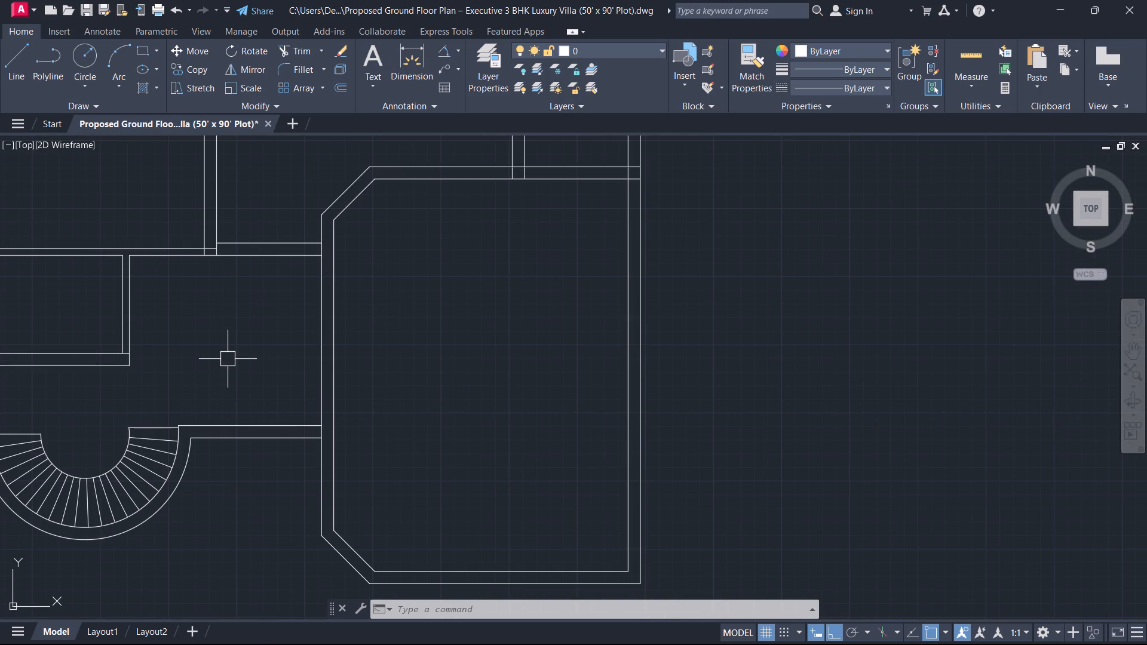
{"action": "type", "text": "o"}
{"action": "key", "text": "space"}
{"action": "key", "text": "4"}
{"action": "key", "text": "Return"}
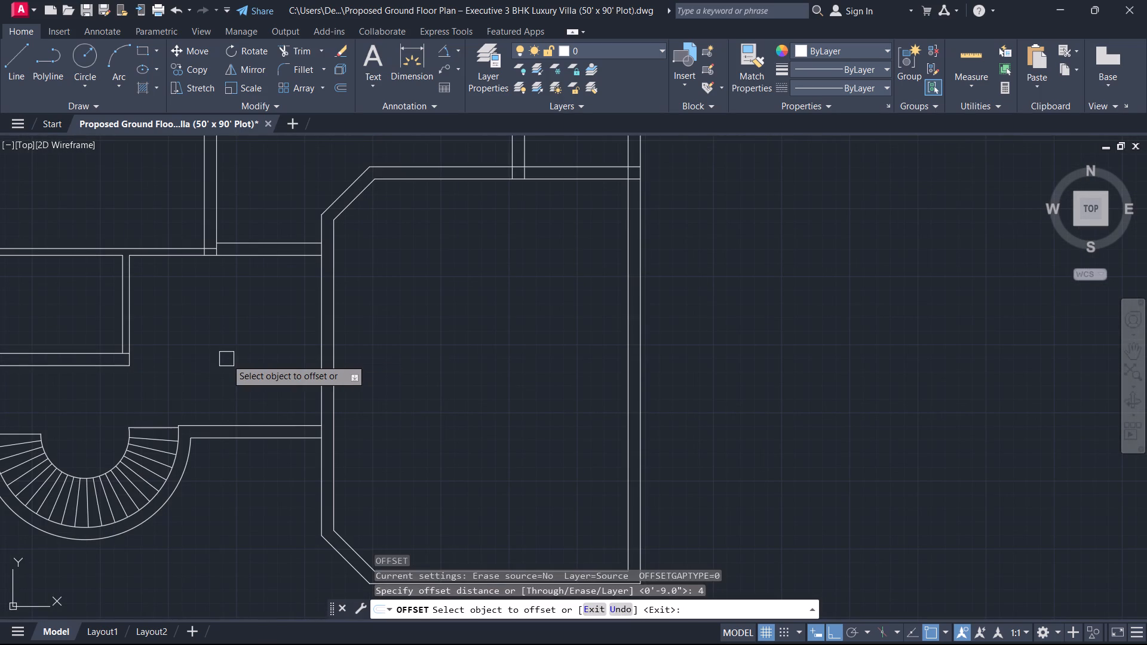
{"action": "scroll", "coordinate": [124, 36], "scroll_direction": "up", "scroll_amount": 2}
{"action": "scroll", "coordinate": [166, 210], "scroll_direction": "up", "scroll_amount": 1}
{"action": "middle_click_drag", "start_coordinate": [174, 217], "coordinate": [185, 280]}
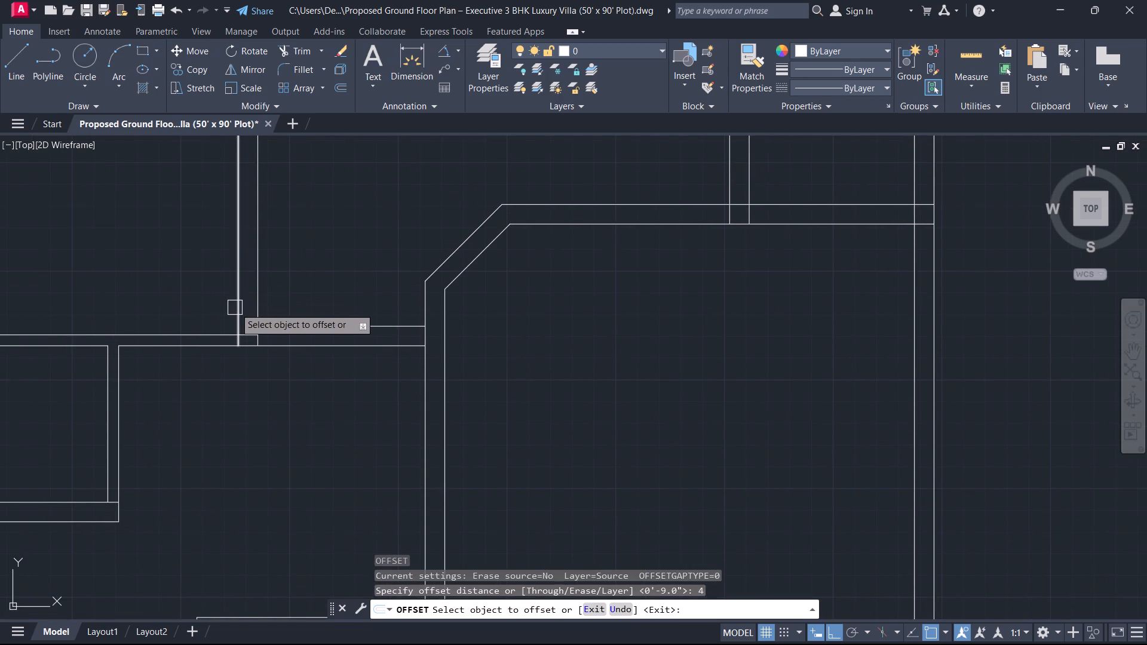
{"action": "left_click", "coordinate": [235, 308]}
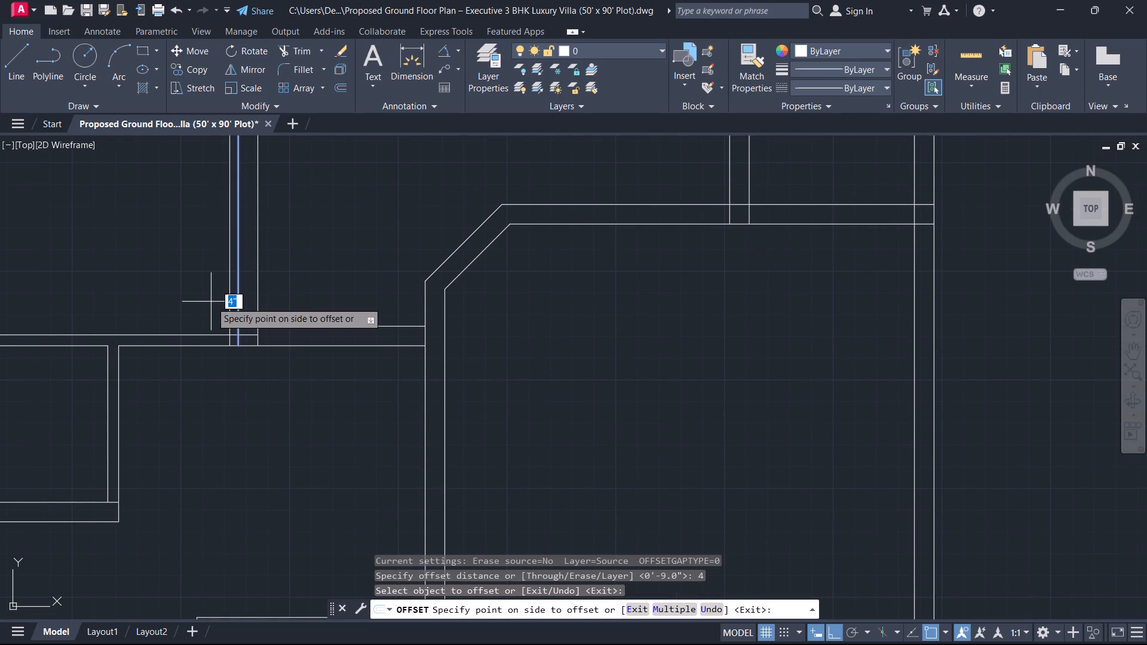
{"action": "left_click", "coordinate": [196, 305]}
{"action": "left_click_drag", "start_coordinate": [259, 305], "coordinate": [273, 312]}
{"action": "left_click", "coordinate": [280, 315]}
{"action": "key", "text": "Escape"}
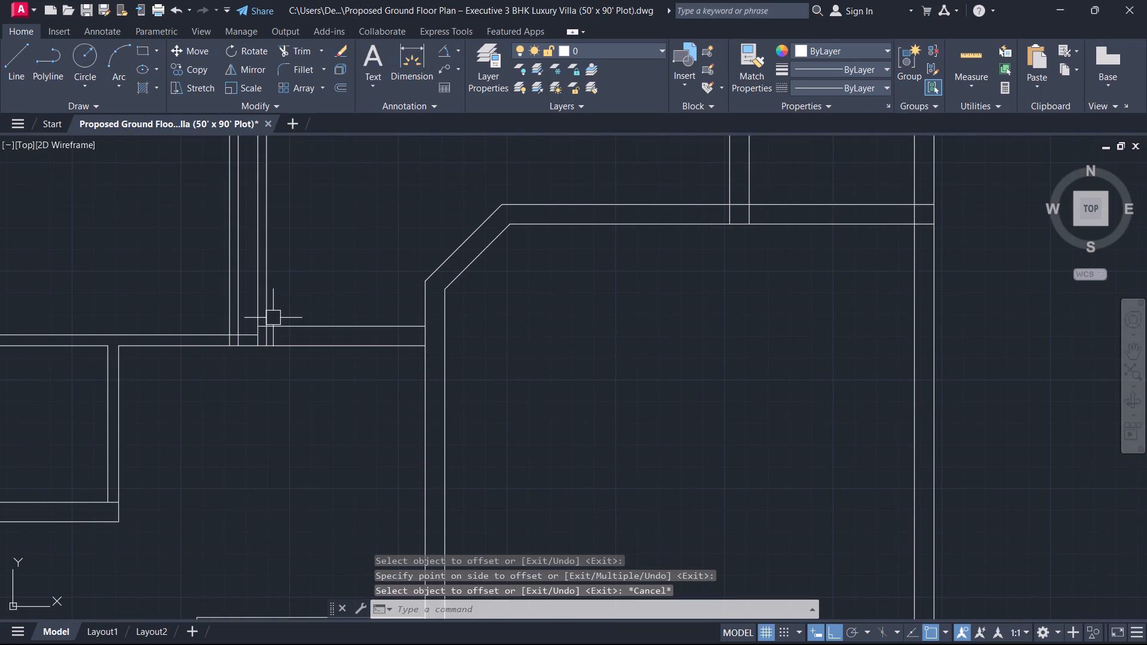
Trim both 4" offset lines above the horizontal wall, leaving only short jamb lines across its thickness.
{"action": "type", "text": "tr"}
{"action": "key", "text": "space"}
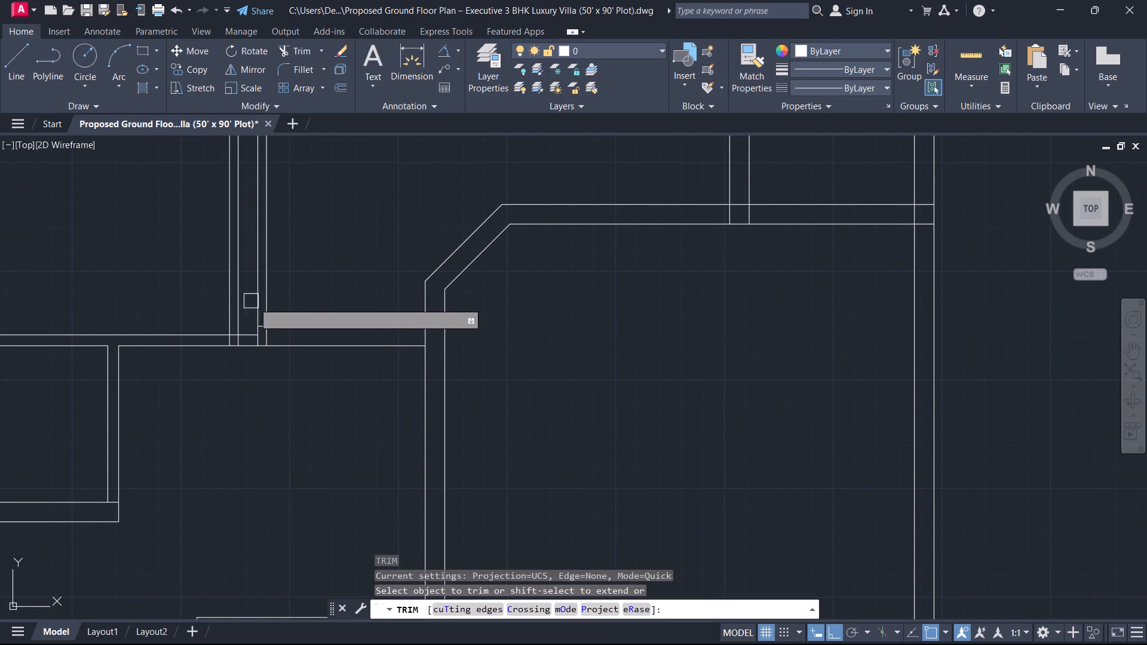
{"action": "scroll", "coordinate": [256, 304], "scroll_direction": "up", "scroll_amount": 3}
{"action": "left_click", "coordinate": [290, 337]}
{"action": "scroll", "coordinate": [392, 329], "scroll_direction": "down", "scroll_amount": 2}
{"action": "middle_click_drag", "start_coordinate": [392, 329], "coordinate": [387, 328]}
{"action": "scroll", "coordinate": [320, 344], "scroll_direction": "up", "scroll_amount": 1}
{"action": "scroll", "coordinate": [246, 347], "scroll_direction": "up", "scroll_amount": 1}
{"action": "left_click", "coordinate": [275, 365]}
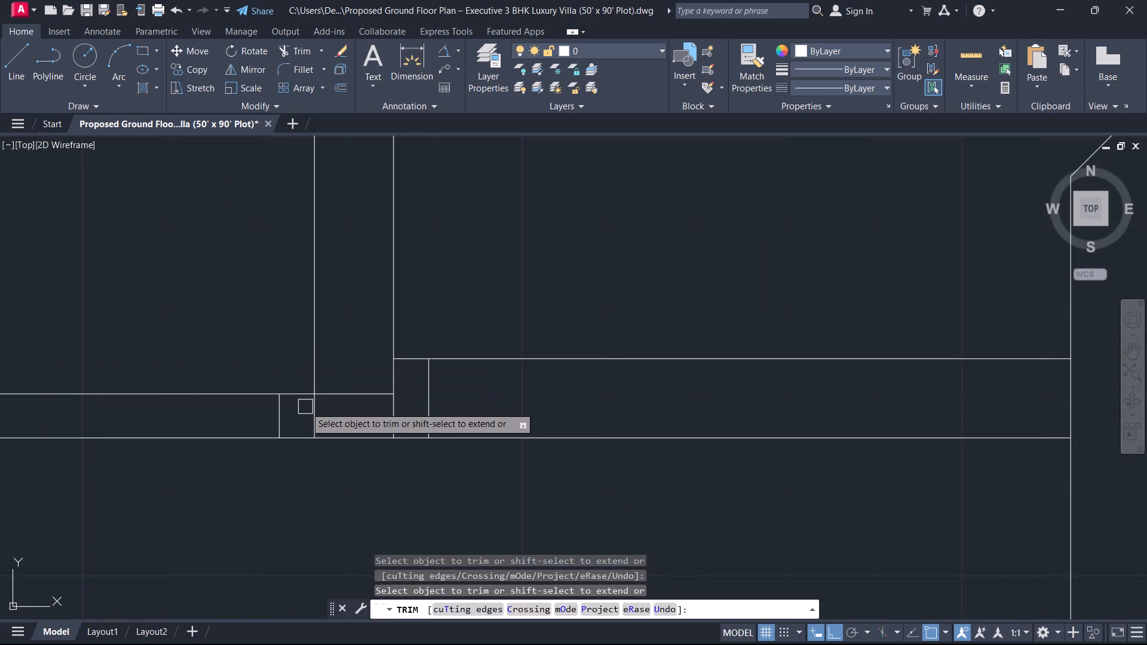
Trim the vertical wall's faces inside the horizontal wall and the horizontal segment between them to open the wall junction.
{"action": "left_click", "coordinate": [311, 411]}
{"action": "left_click", "coordinate": [348, 395]}
{"action": "left_click", "coordinate": [390, 403]}
{"action": "key", "text": "Escape"}
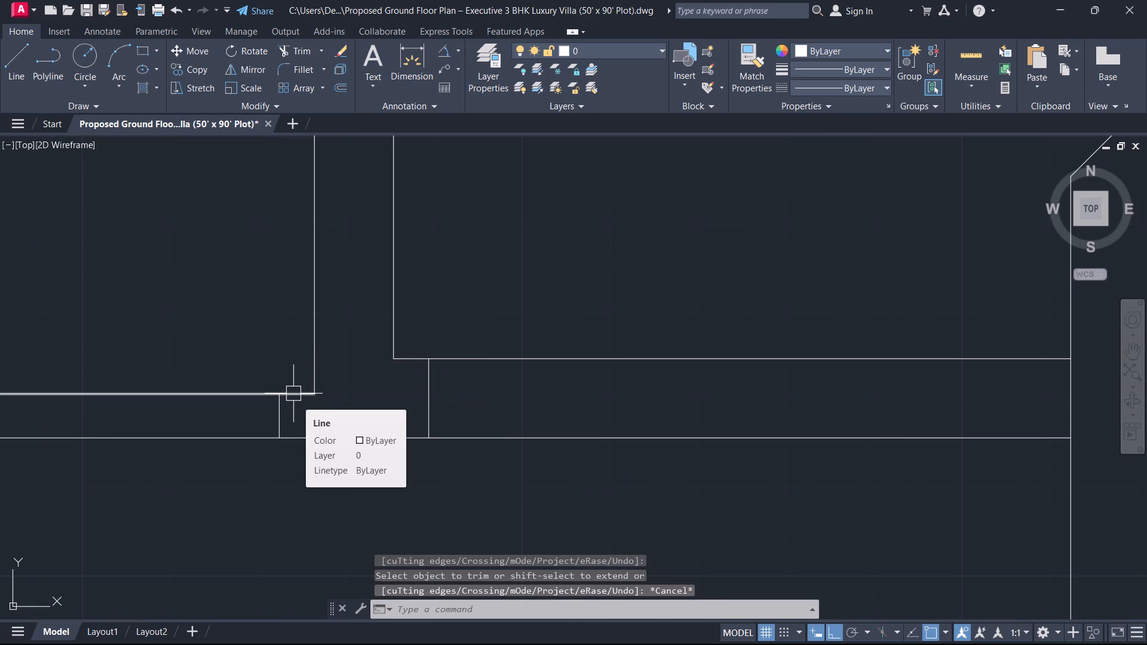
Offset the western jamb line 3' to the west across the horizontal wall.
{"action": "type", "text": "o"}
{"action": "key", "text": "space"}
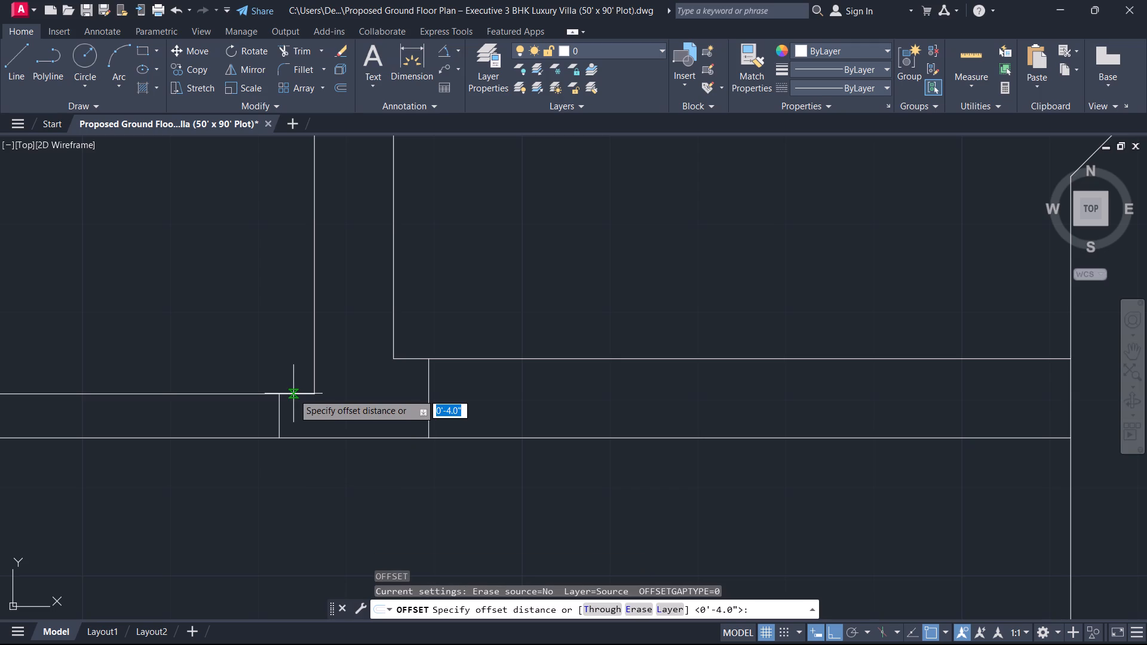
{"action": "key", "text": "3"}
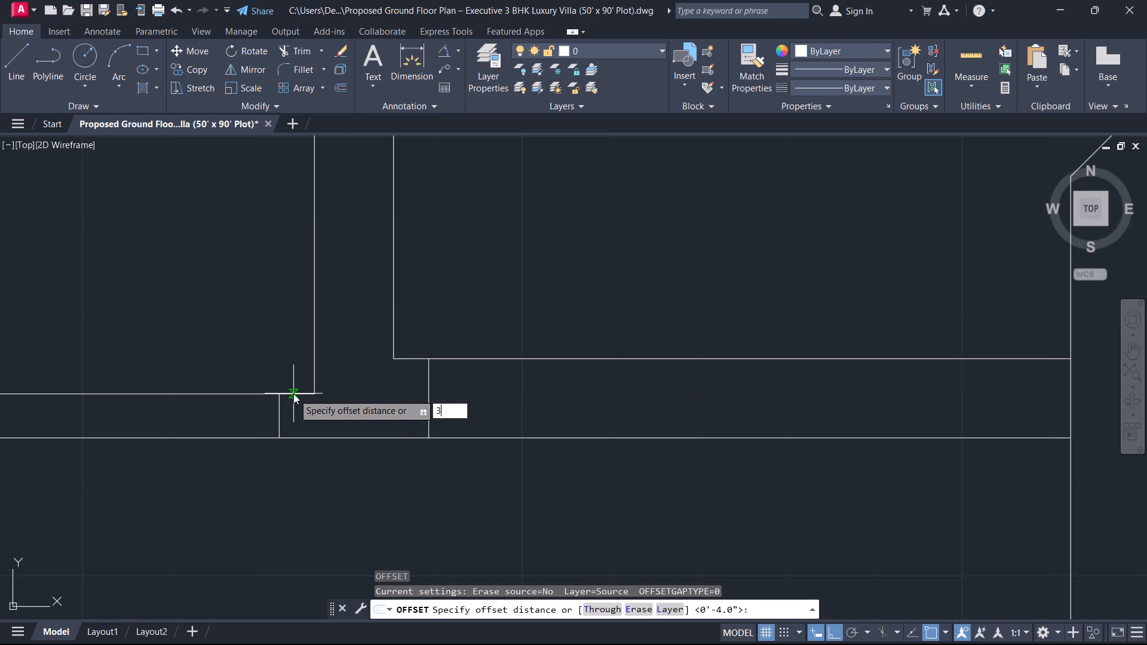
{"action": "key", "text": "apostrophe"}
{"action": "key", "text": "Return"}
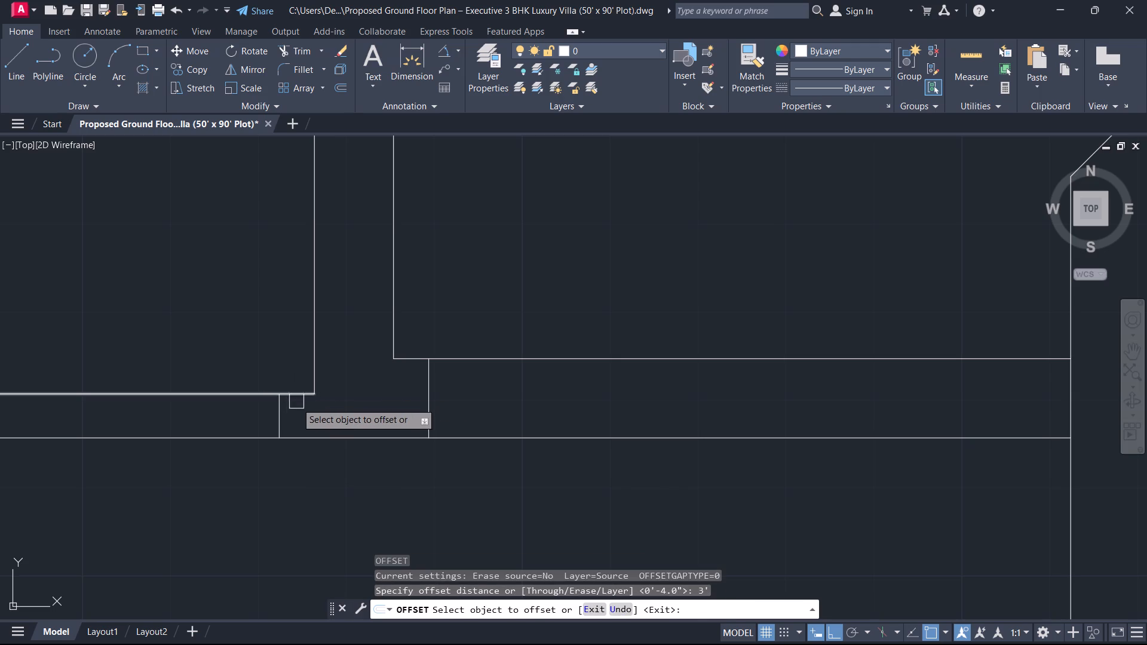
{"action": "left_click", "coordinate": [284, 408]}
{"action": "left_click", "coordinate": [224, 380]}
{"action": "key", "text": "Escape"}
Offset the eastern jamb line 3'6" to the east across the horizontal wall.
{"action": "scroll", "coordinate": [259, 361], "scroll_direction": "down", "scroll_amount": 1}
{"action": "type", "text": "o 3'6"}
{"action": "key", "text": "Return"}
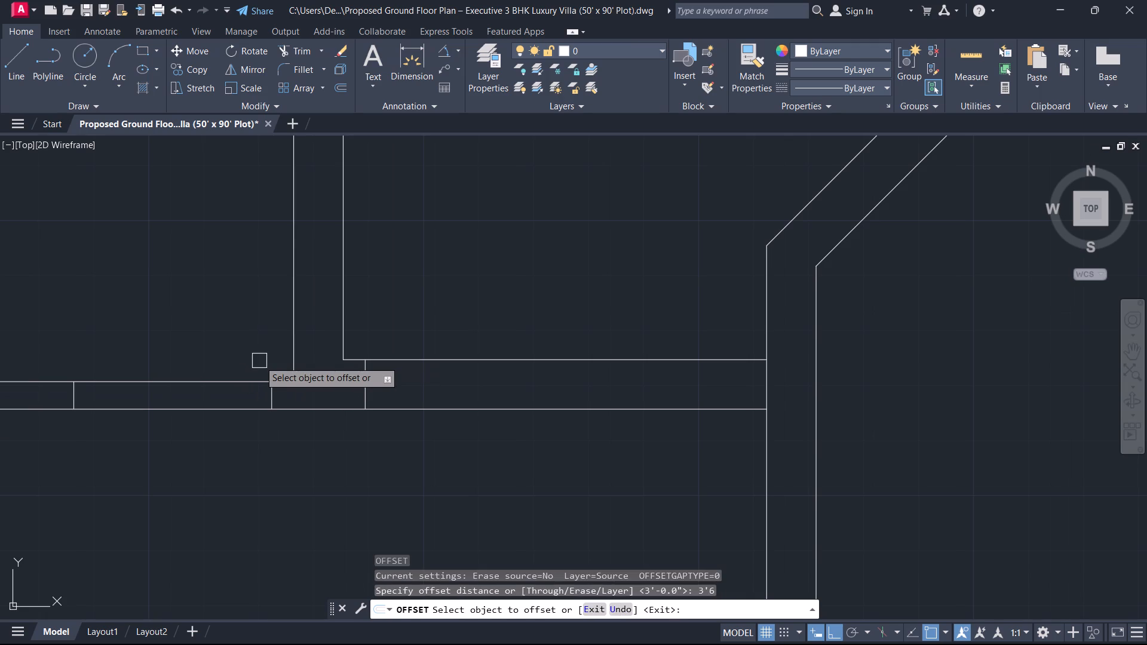
{"action": "left_click_drag", "start_coordinate": [366, 380], "coordinate": [378, 383]}
{"action": "left_click", "coordinate": [439, 386]}
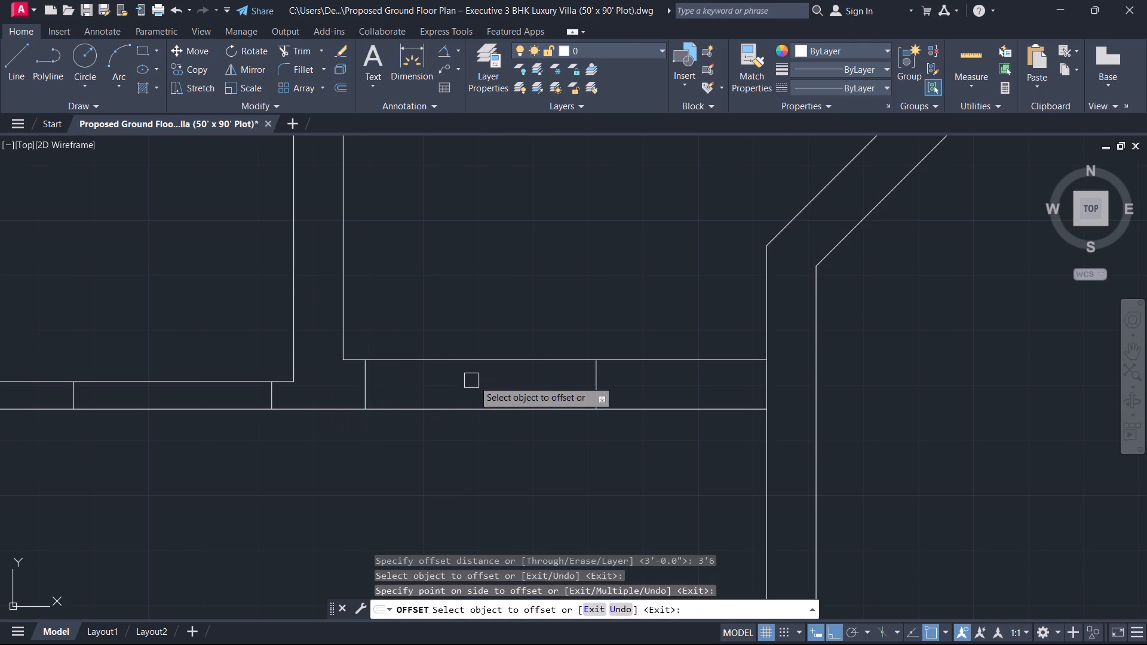
{"action": "key", "text": "Escape"}
Trim both horizontal wall faces between the two eastern jamb lines to open the doorway beside the large room.
{"action": "type", "text": "tr"}
{"action": "key", "text": "space"}
{"action": "left_click", "coordinate": [468, 440]}
{"action": "left_click", "coordinate": [467, 234]}
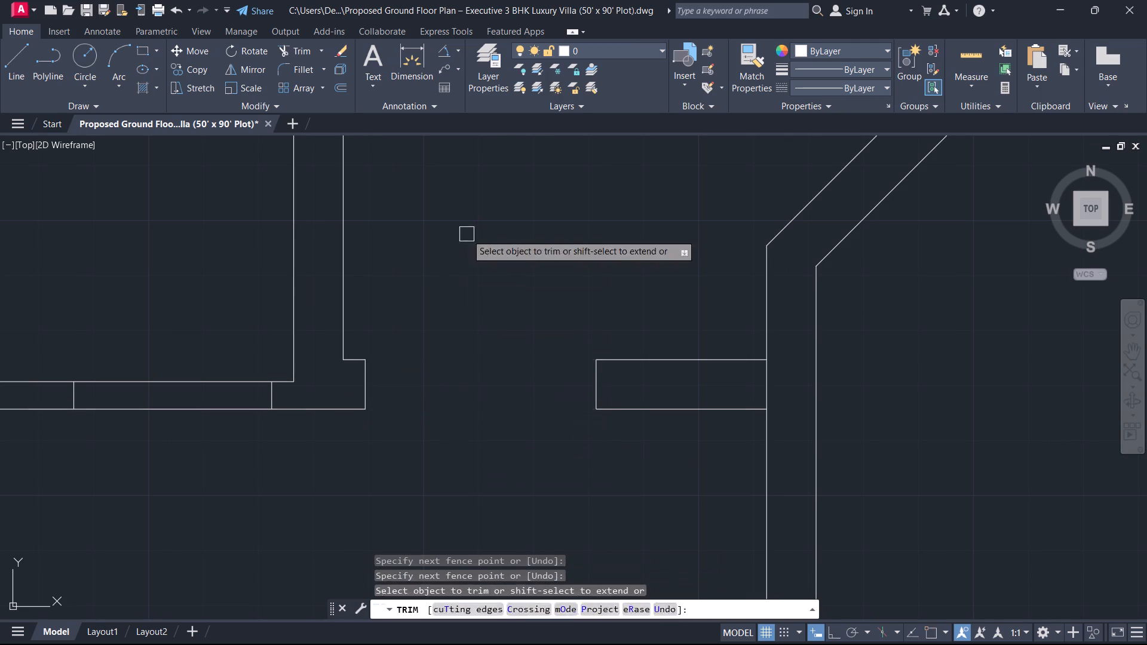
{"action": "key", "text": "Escape"}
Measure the width of the new eastern door opening from jamb to jamb.
{"action": "type", "text": "di"}
{"action": "key", "text": "space"}
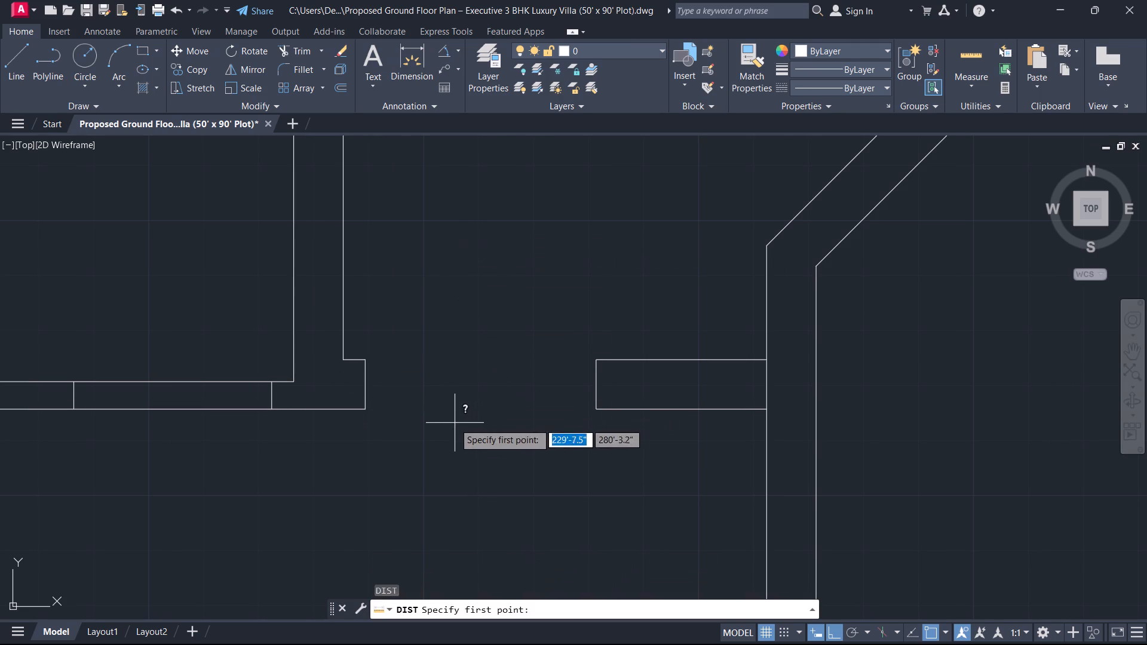
{"action": "left_click", "coordinate": [367, 387]}
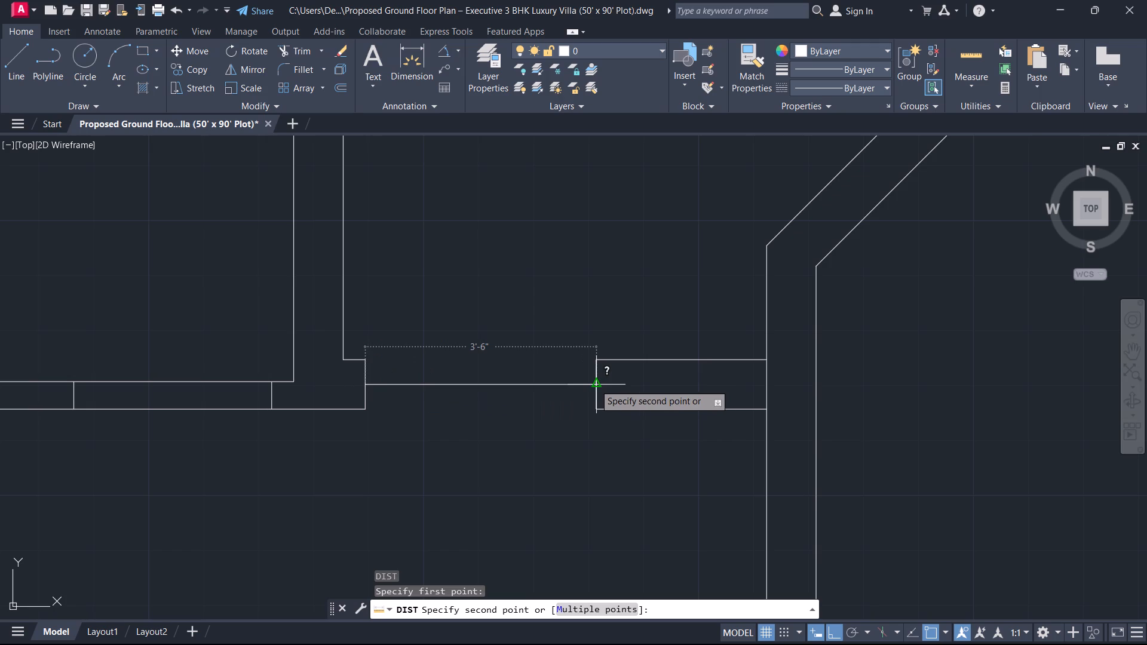
{"action": "key", "text": "Escape"}
Trim both wall faces between the two western jamb lines to open the doorway west of the vertical wall.
{"action": "scroll", "coordinate": [460, 436], "scroll_direction": "down", "scroll_amount": 1}
{"action": "middle_click_drag", "start_coordinate": [437, 452], "coordinate": [437, 453]}
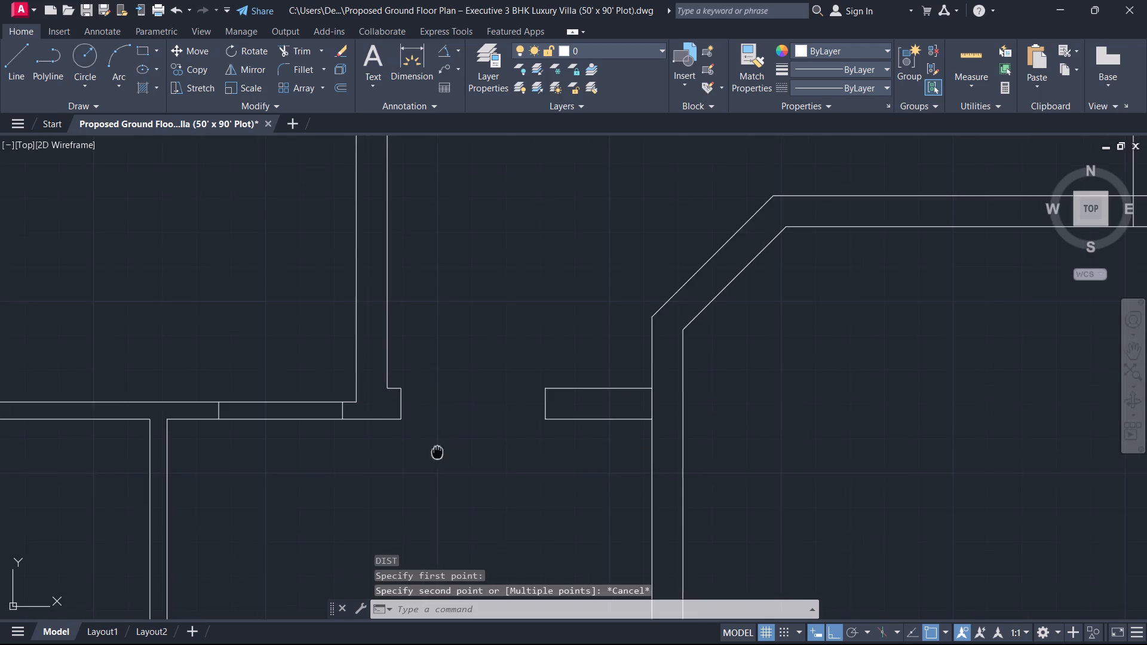
{"action": "middle_click_drag", "start_coordinate": [437, 453], "coordinate": [747, 383]}
{"action": "type", "text": "tr"}
{"action": "key", "text": "space"}
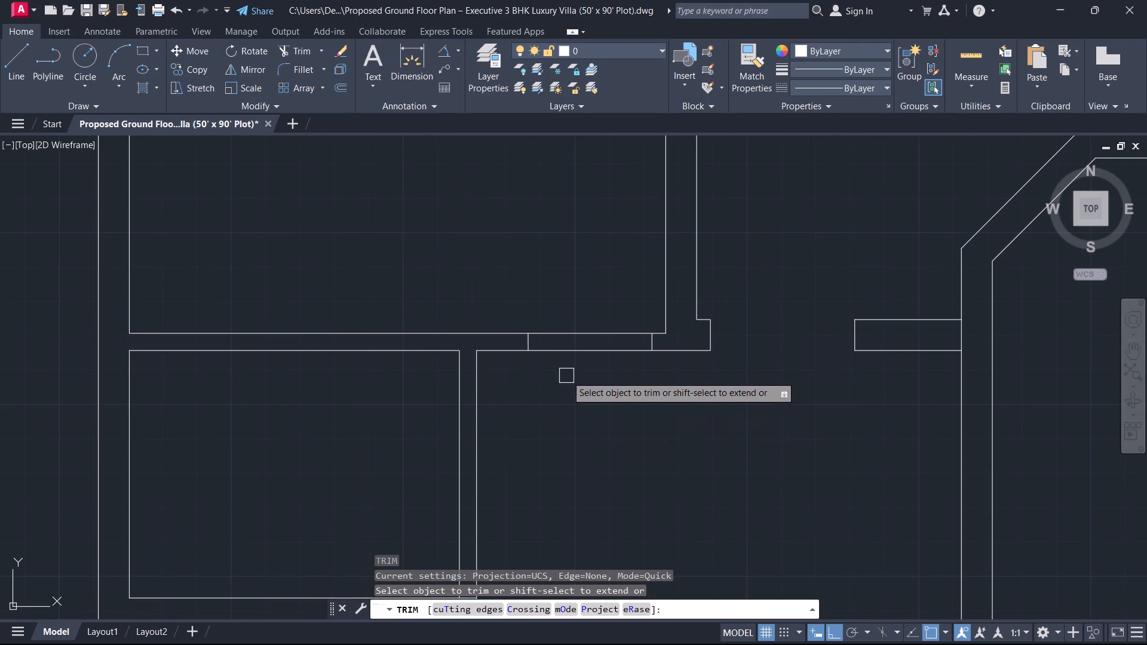
{"action": "left_click_drag", "start_coordinate": [574, 300], "coordinate": [575, 319]}
{"action": "left_click", "coordinate": [551, 408]}
{"action": "left_click", "coordinate": [557, 267]}
{"action": "key", "text": "Escape"}
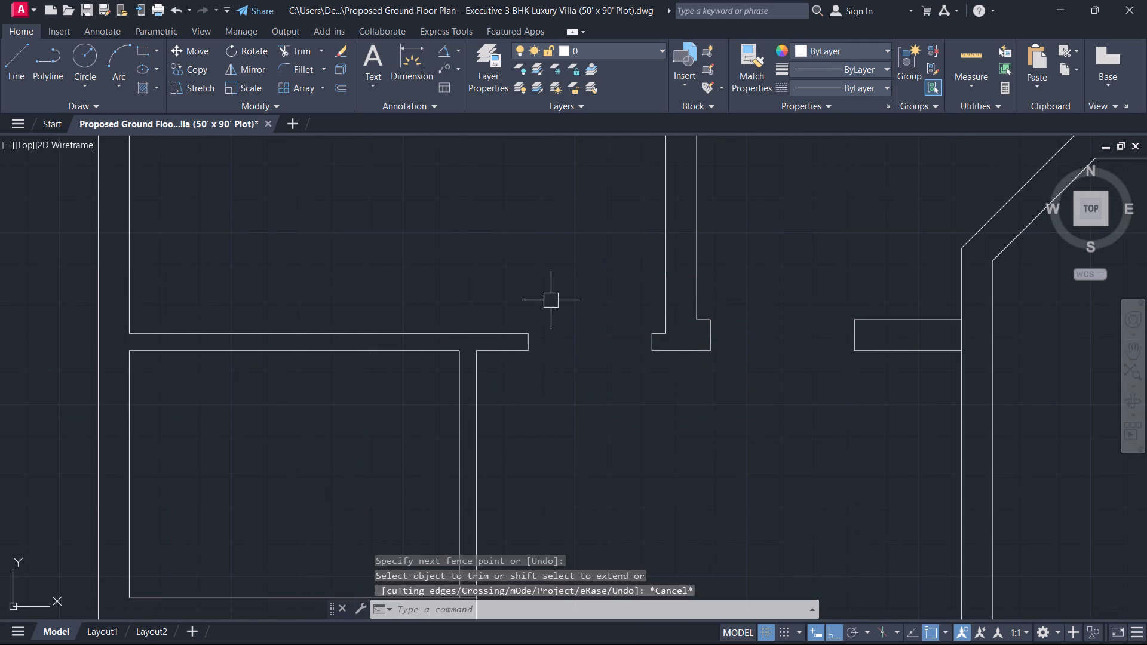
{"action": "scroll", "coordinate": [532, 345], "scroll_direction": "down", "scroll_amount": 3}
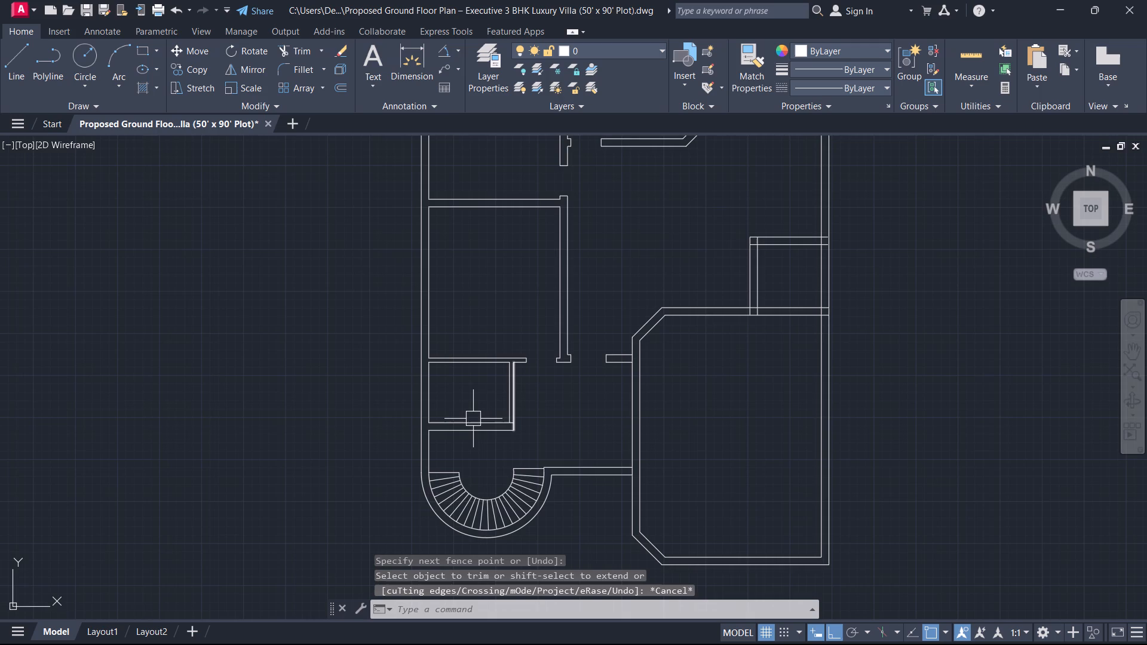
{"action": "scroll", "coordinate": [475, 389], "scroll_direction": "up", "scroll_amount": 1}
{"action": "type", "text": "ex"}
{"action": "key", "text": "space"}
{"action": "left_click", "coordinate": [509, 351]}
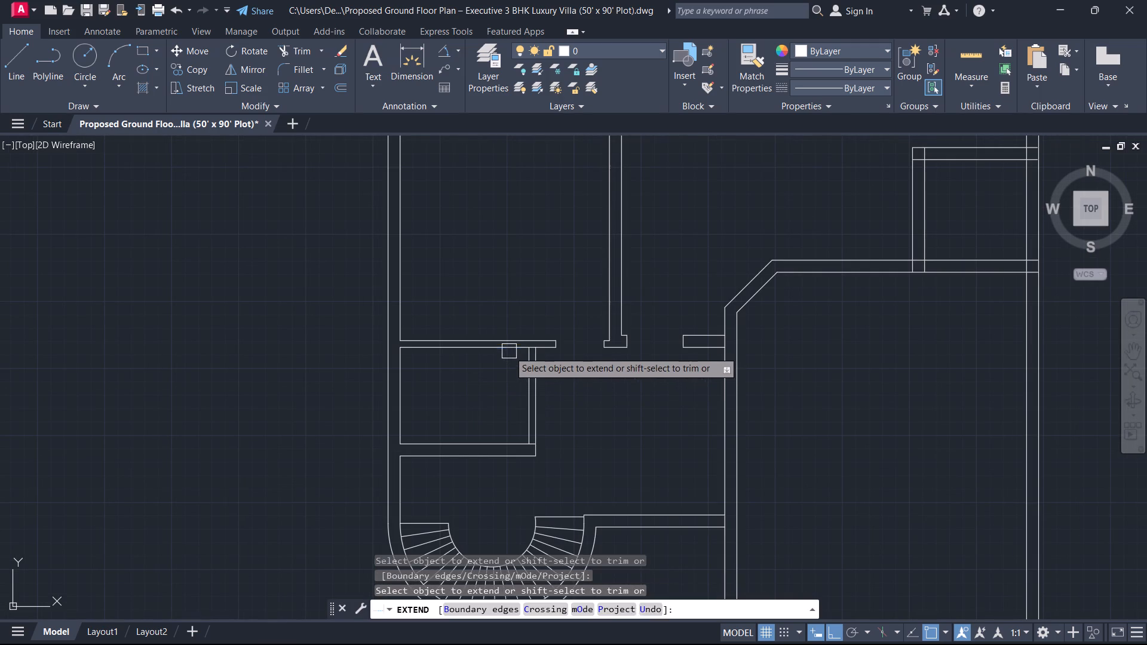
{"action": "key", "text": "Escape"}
Offset the lower face of the horizontal wall above the small room 4" to the south.
{"action": "type", "text": "o"}
{"action": "key", "text": "space"}
{"action": "key", "text": "4"}
{"action": "key", "text": "Return"}
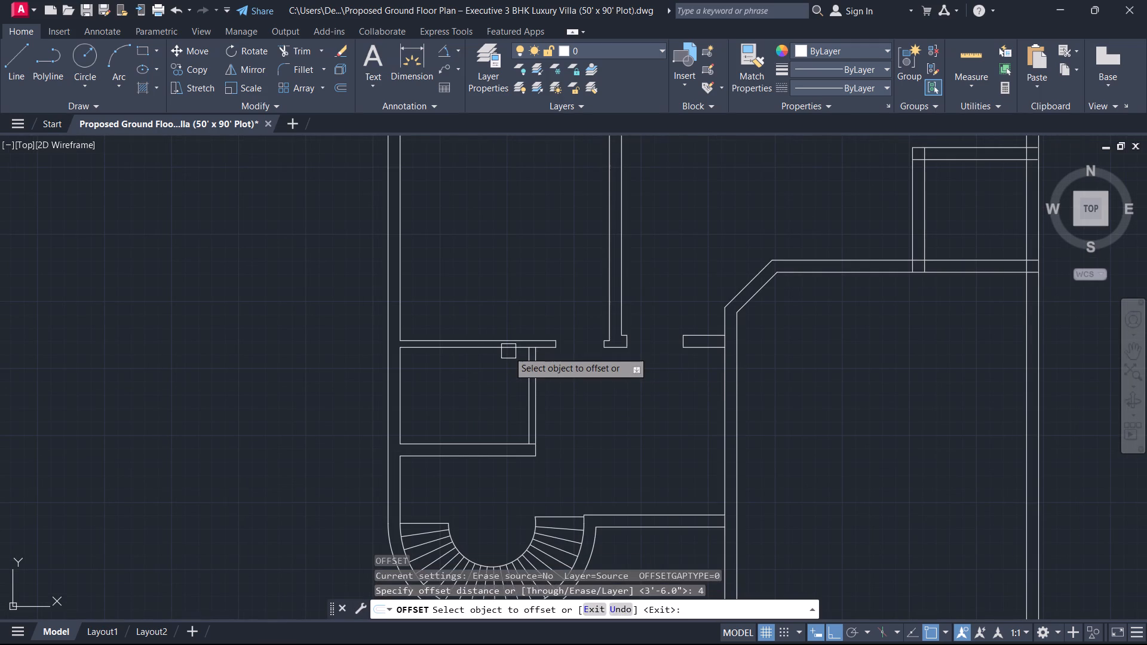
{"action": "scroll", "coordinate": [507, 351], "scroll_direction": "up", "scroll_amount": 7}
{"action": "left_click_drag", "start_coordinate": [528, 320], "coordinate": [528, 334]}
{"action": "left_click", "coordinate": [531, 383]}
{"action": "key", "text": "Escape"}
Trim the 4" offset line inside the small room, leaving only a short jamb line across its east wall.
{"action": "type", "text": "tr"}
{"action": "key", "text": "space"}
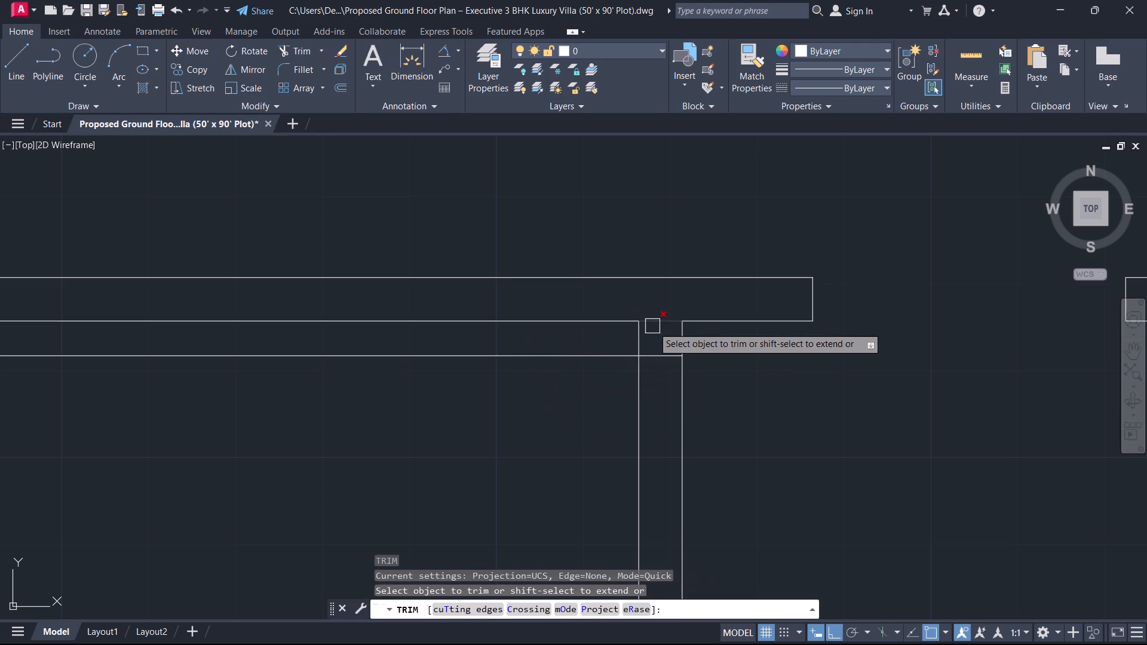
{"action": "scroll", "coordinate": [653, 327], "scroll_direction": "up", "scroll_amount": 1}
{"action": "left_click", "coordinate": [658, 321]}
{"action": "left_click_drag", "start_coordinate": [484, 395], "coordinate": [485, 389]}
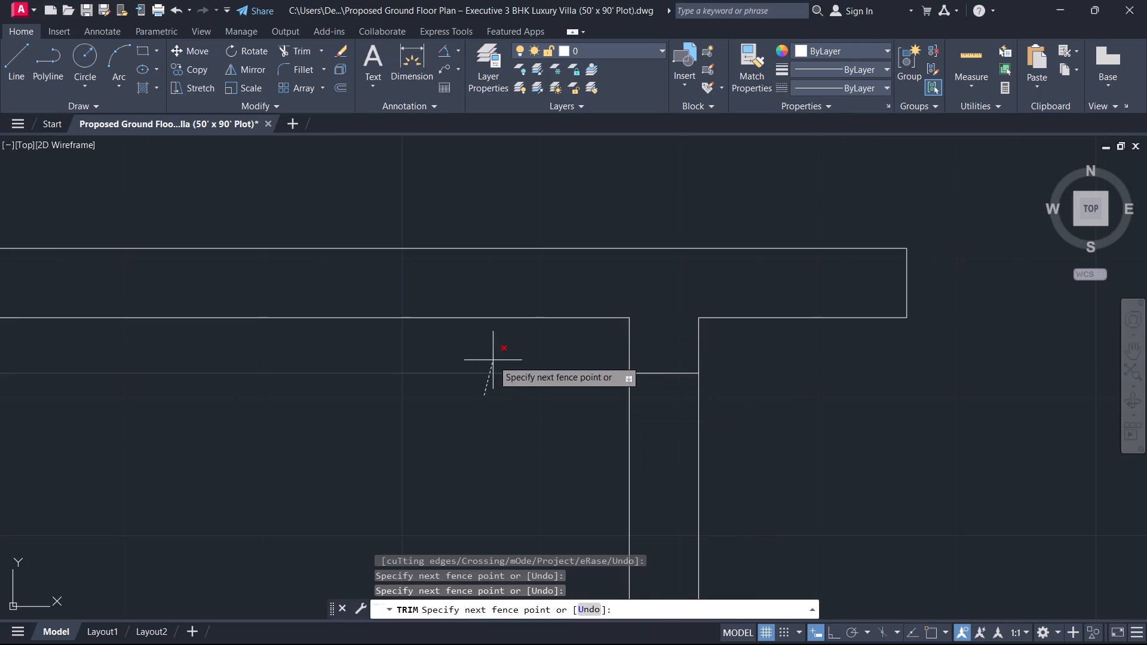
{"action": "left_click", "coordinate": [493, 360]}
{"action": "scroll", "coordinate": [490, 422], "scroll_direction": "down", "scroll_amount": 3}
{"action": "key", "text": "Escape"}
Offset the small room's jamb line 2'6" to the south along its east wall.
{"action": "type", "text": "o"}
{"action": "key", "text": "space"}
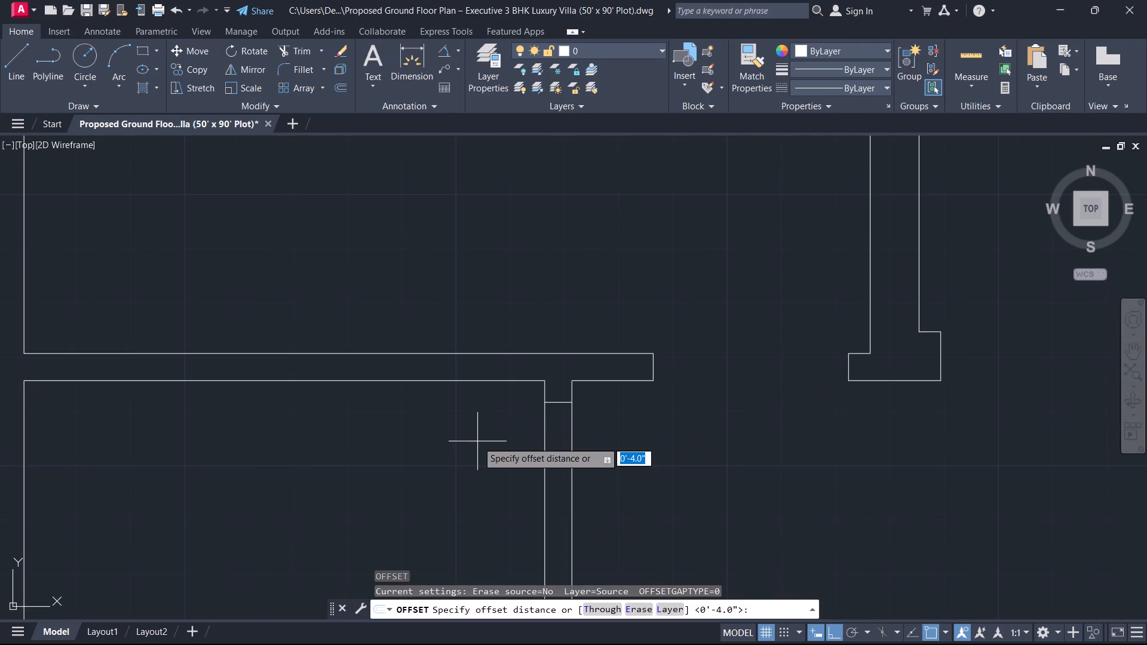
{"action": "type", "text": "2'6"}
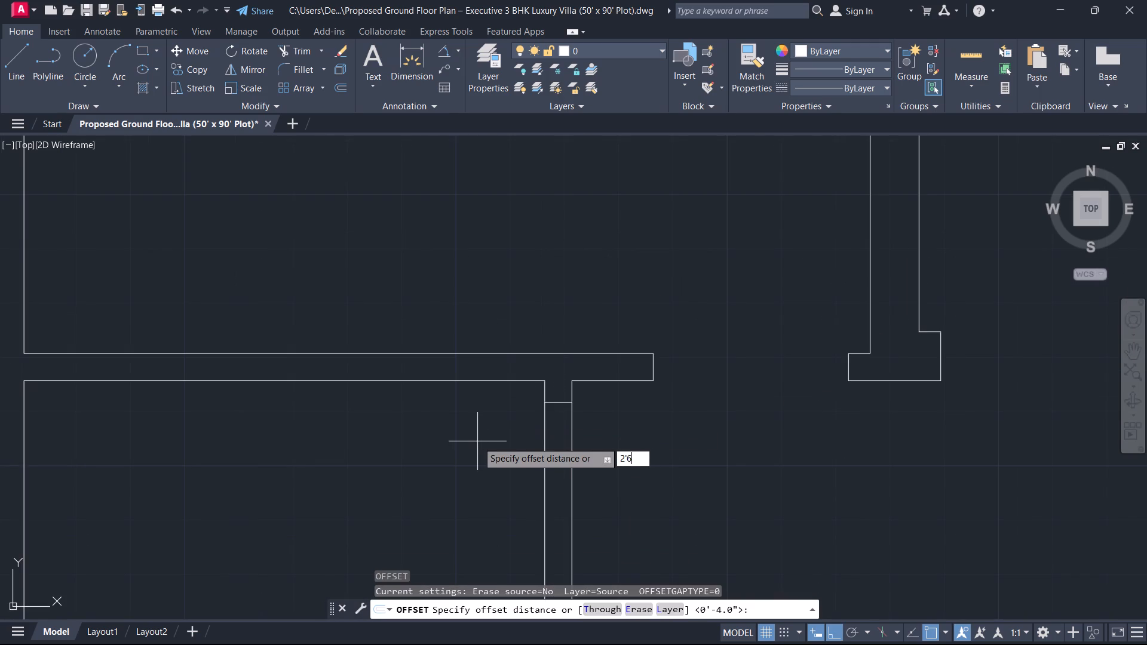
{"action": "key", "text": "Return"}
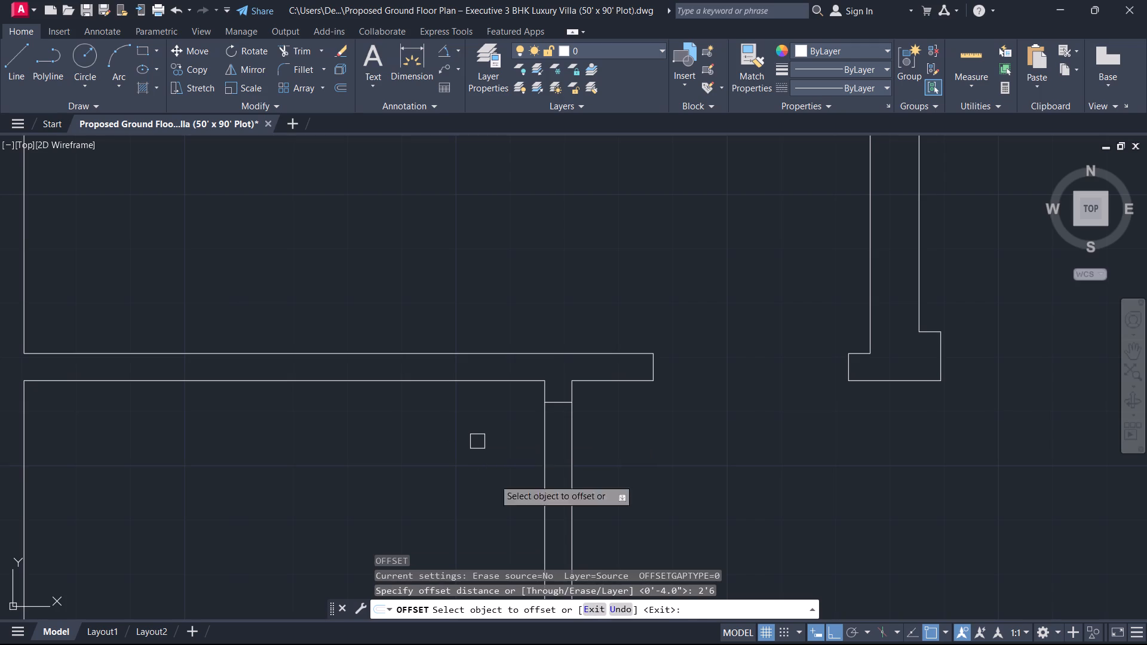
{"action": "scroll", "coordinate": [573, 511], "scroll_direction": "up", "scroll_amount": 3}
{"action": "middle_click_drag", "start_coordinate": [499, 314], "coordinate": [488, 471]}
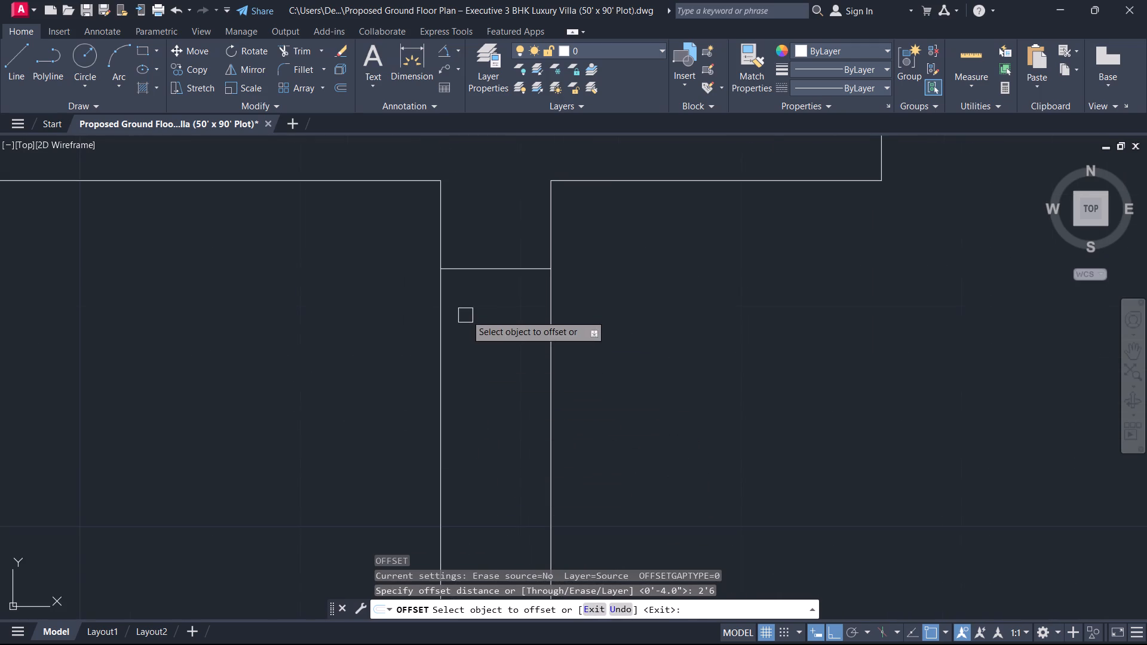
{"action": "left_click", "coordinate": [489, 270]}
{"action": "left_click", "coordinate": [495, 373]}
{"action": "scroll", "coordinate": [500, 428], "scroll_direction": "down", "scroll_amount": 2}
{"action": "middle_click_drag", "start_coordinate": [500, 430], "coordinate": [573, 318]}
{"action": "scroll", "coordinate": [573, 318], "scroll_direction": "down", "scroll_amount": 2}
{"action": "key", "text": "Escape"}
Trim both faces of the small room's east wall between the jamb lines to open the doorway.
{"action": "type", "text": "tr"}
{"action": "key", "text": "space"}
{"action": "left_click", "coordinate": [617, 355]}
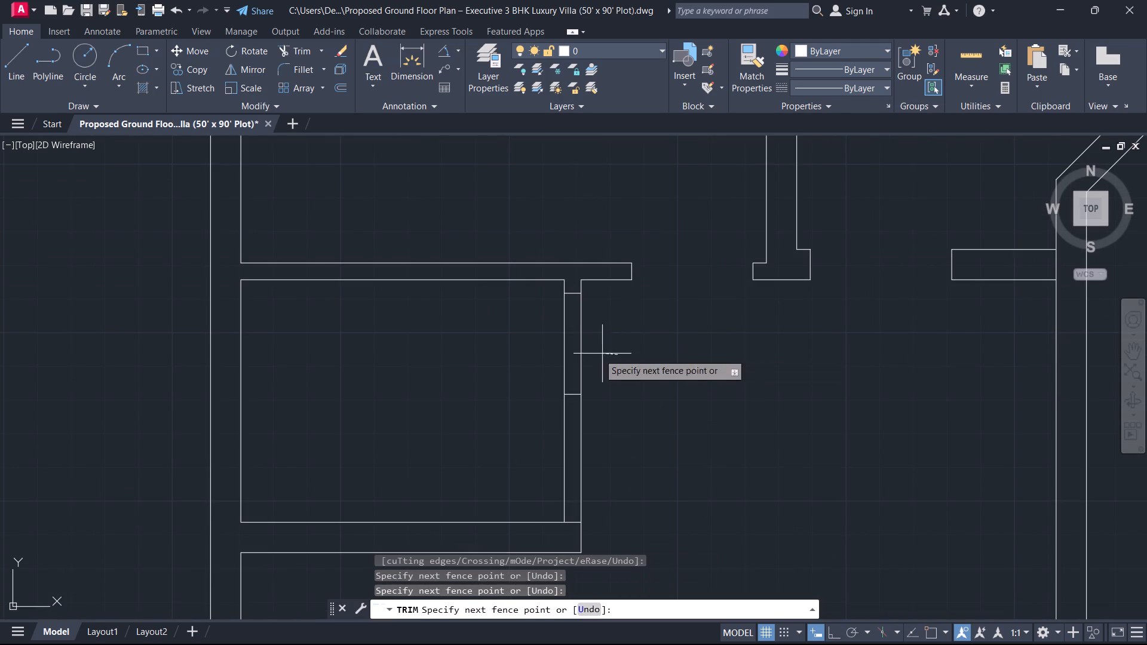
{"action": "left_click", "coordinate": [479, 361]}
Trim the short segment crossing the wall thickness at the small room's southeast corner to open the wall junction.
{"action": "scroll", "coordinate": [551, 510], "scroll_direction": "up", "scroll_amount": 2}
{"action": "middle_click_drag", "start_coordinate": [547, 511], "coordinate": [545, 404]}
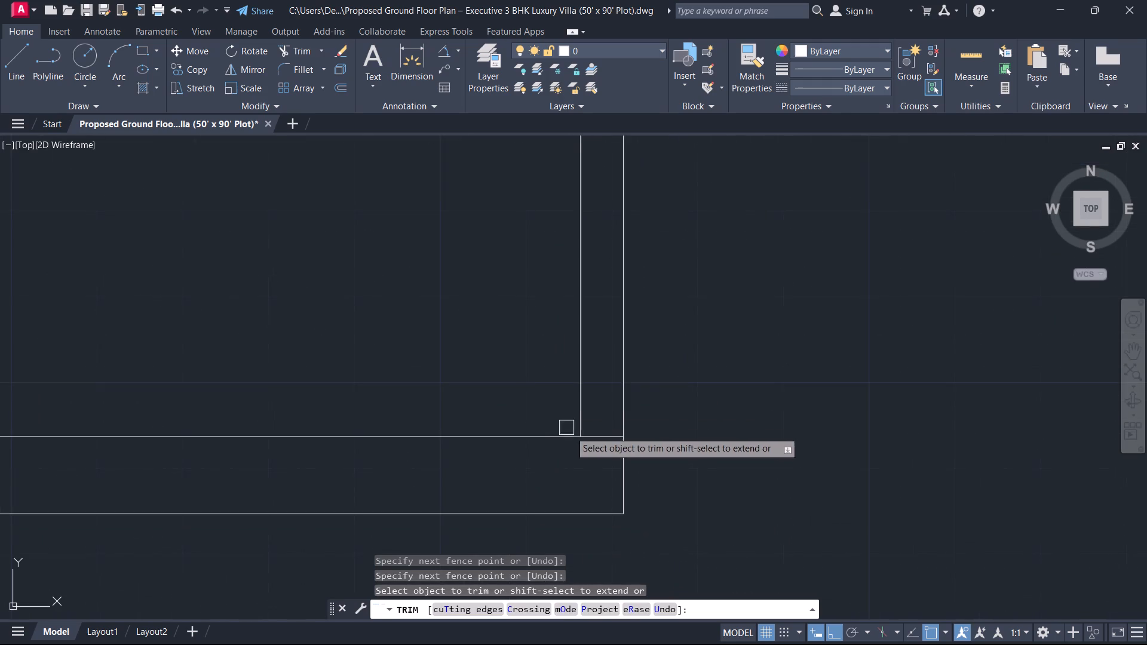
{"action": "scroll", "coordinate": [576, 436], "scroll_direction": "up", "scroll_amount": 1}
{"action": "left_click", "coordinate": [613, 434]}
{"action": "key", "text": "Escape"}
Trim the large room's outer west wall face between the two faces of the short wall stub to open the junction.
{"action": "scroll", "coordinate": [526, 478], "scroll_direction": "down", "scroll_amount": 2}
{"action": "scroll", "coordinate": [504, 502], "scroll_direction": "up", "scroll_amount": 1}
{"action": "scroll", "coordinate": [496, 512], "scroll_direction": "down", "scroll_amount": 1}
{"action": "scroll", "coordinate": [404, 472], "scroll_direction": "down", "scroll_amount": 3}
{"action": "middle_click_drag", "start_coordinate": [416, 393], "coordinate": [417, 393]}
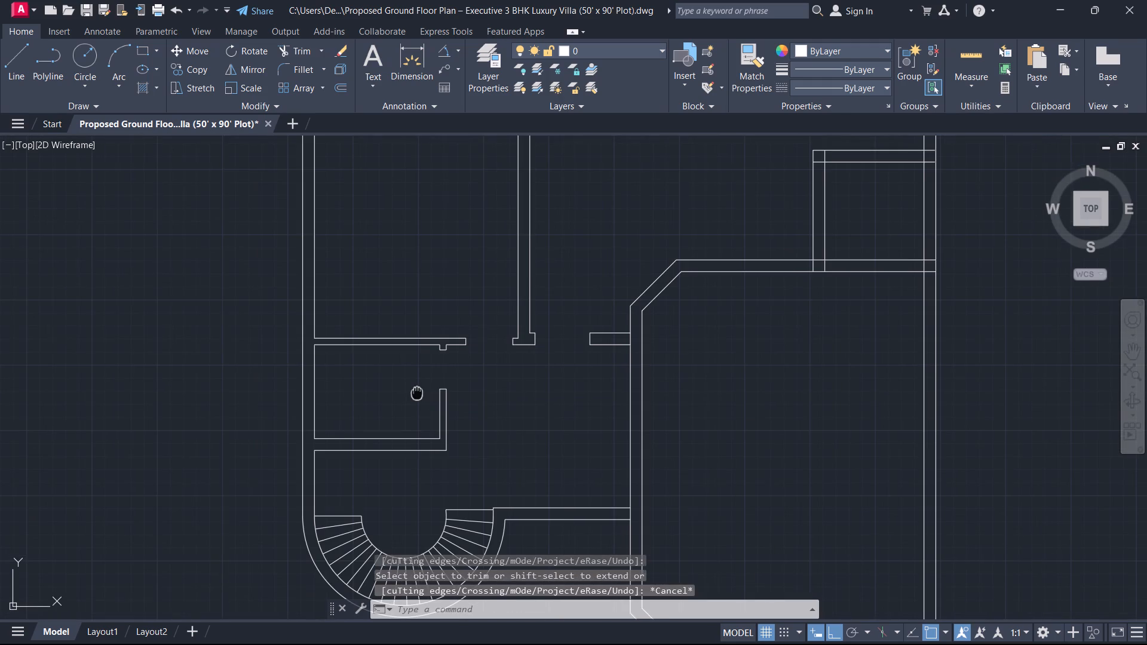
{"action": "middle_click_drag", "start_coordinate": [417, 393], "coordinate": [427, 408]}
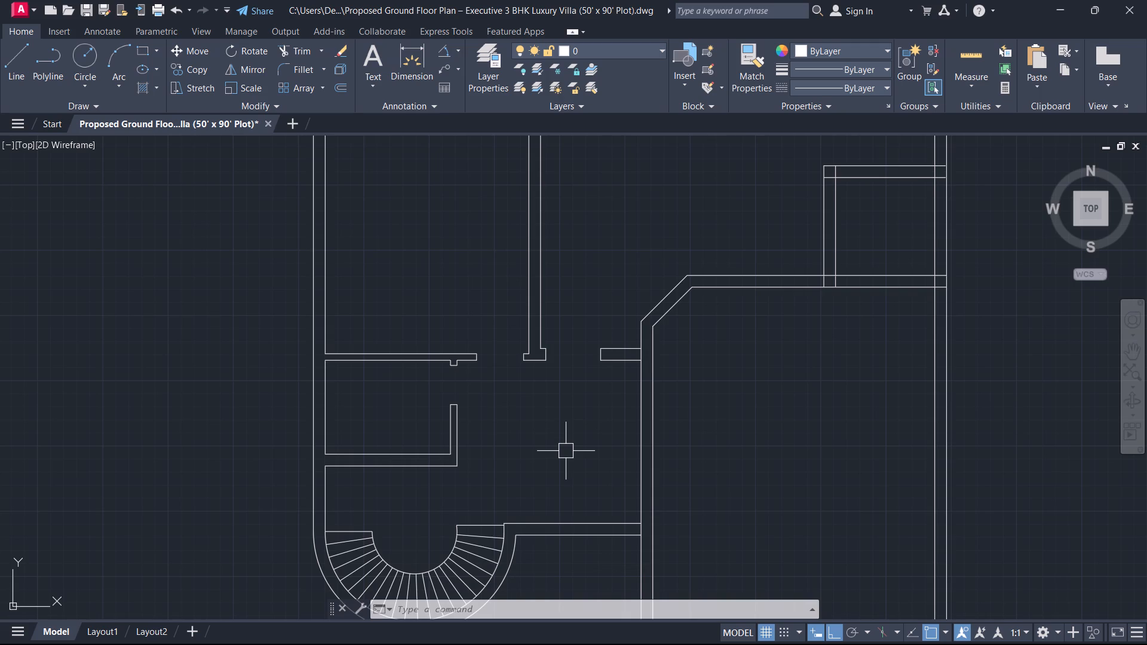
{"action": "middle_click_drag", "start_coordinate": [565, 468], "coordinate": [571, 371]}
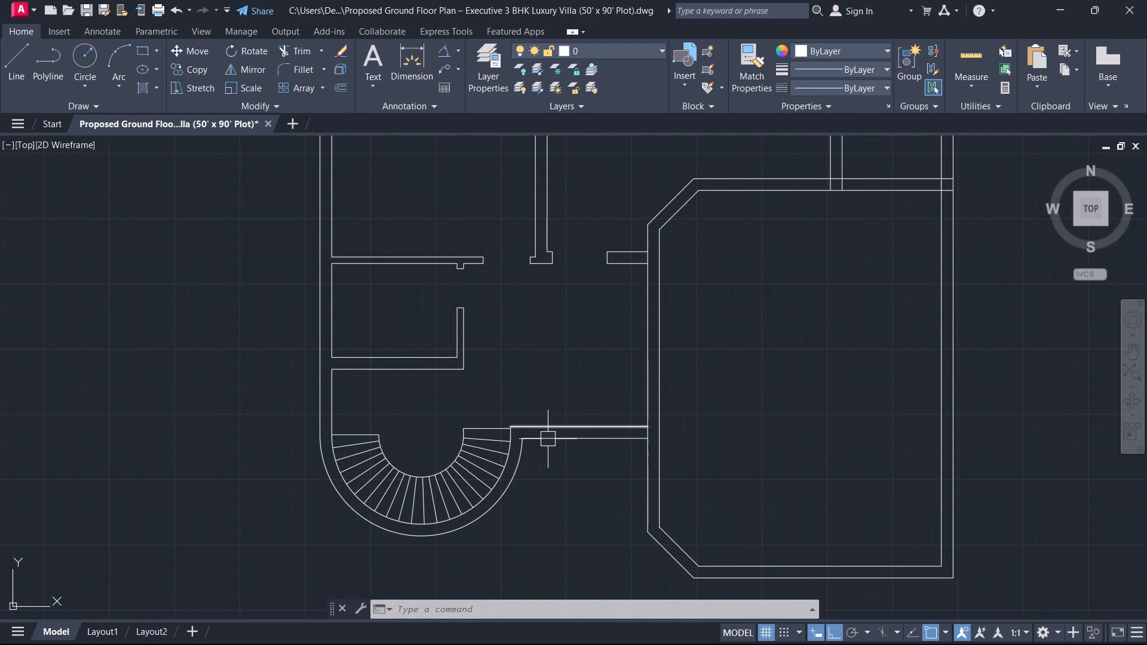
{"action": "scroll", "coordinate": [559, 419], "scroll_direction": "up", "scroll_amount": 1}
{"action": "middle_click_drag", "start_coordinate": [574, 362], "coordinate": [545, 471]}
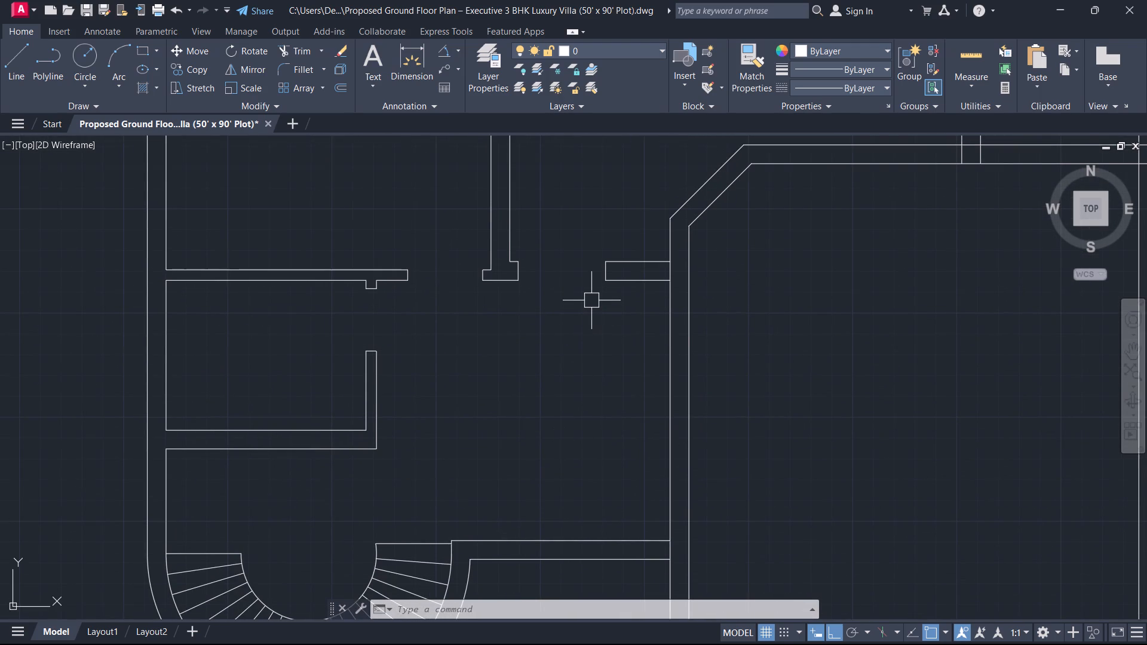
{"action": "type", "text": "tr"}
{"action": "key", "text": "space"}
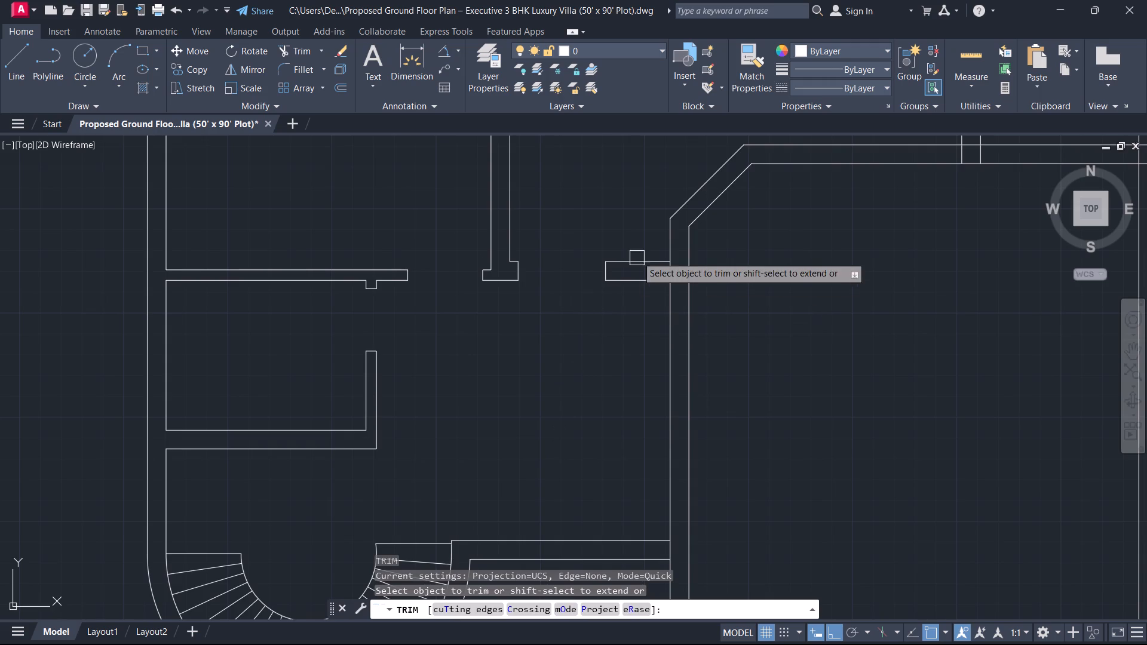
{"action": "scroll", "coordinate": [636, 241], "scroll_direction": "up", "scroll_amount": 2}
{"action": "scroll", "coordinate": [674, 311], "scroll_direction": "up", "scroll_amount": 1}
{"action": "left_click", "coordinate": [681, 314]}
{"action": "left_click", "coordinate": [789, 321]}
{"action": "key", "text": "Escape"}
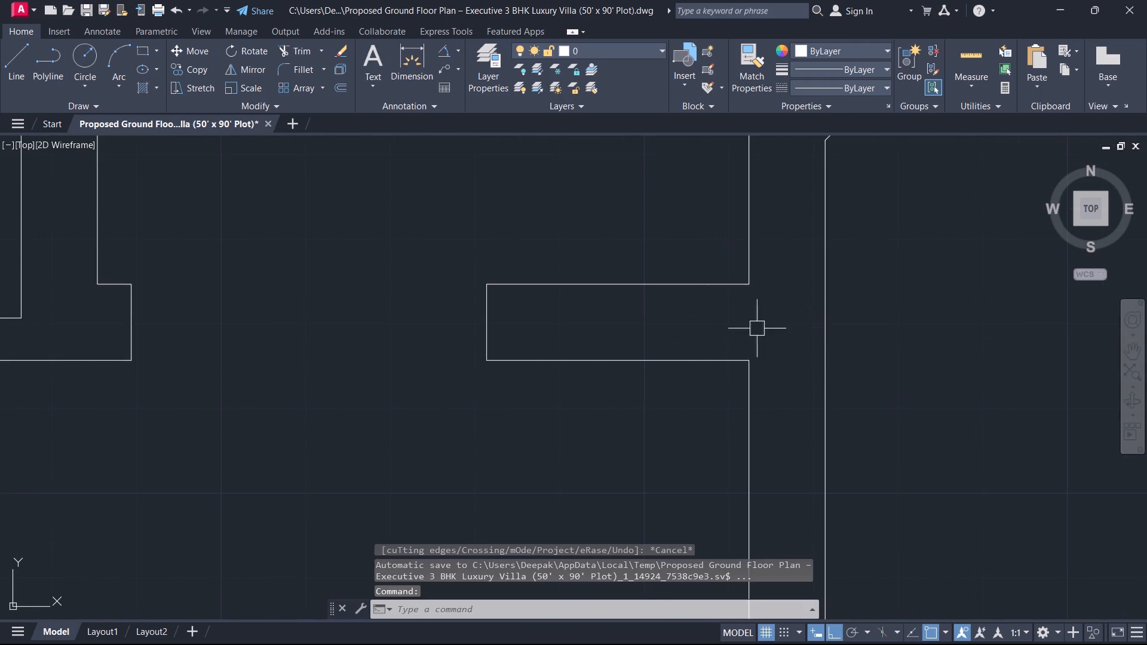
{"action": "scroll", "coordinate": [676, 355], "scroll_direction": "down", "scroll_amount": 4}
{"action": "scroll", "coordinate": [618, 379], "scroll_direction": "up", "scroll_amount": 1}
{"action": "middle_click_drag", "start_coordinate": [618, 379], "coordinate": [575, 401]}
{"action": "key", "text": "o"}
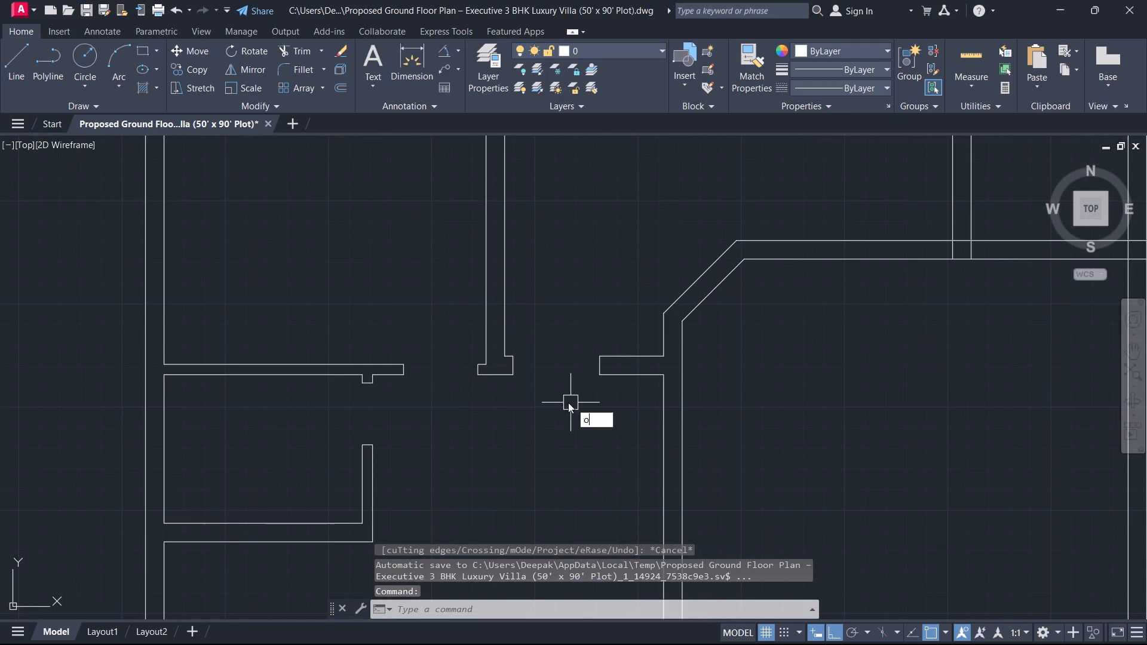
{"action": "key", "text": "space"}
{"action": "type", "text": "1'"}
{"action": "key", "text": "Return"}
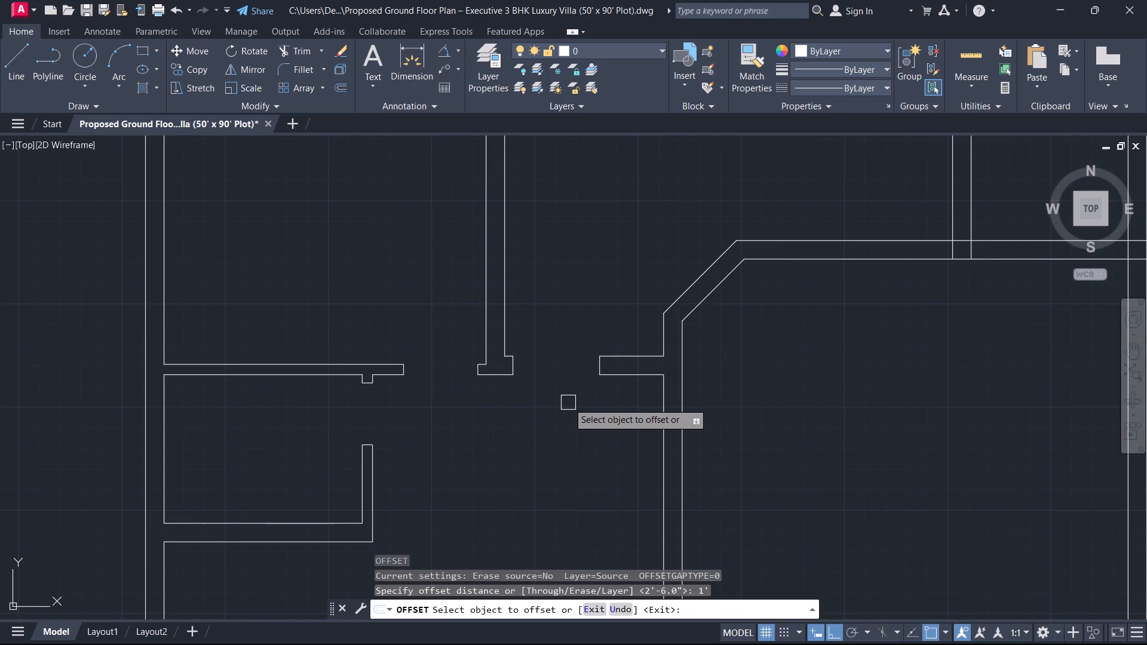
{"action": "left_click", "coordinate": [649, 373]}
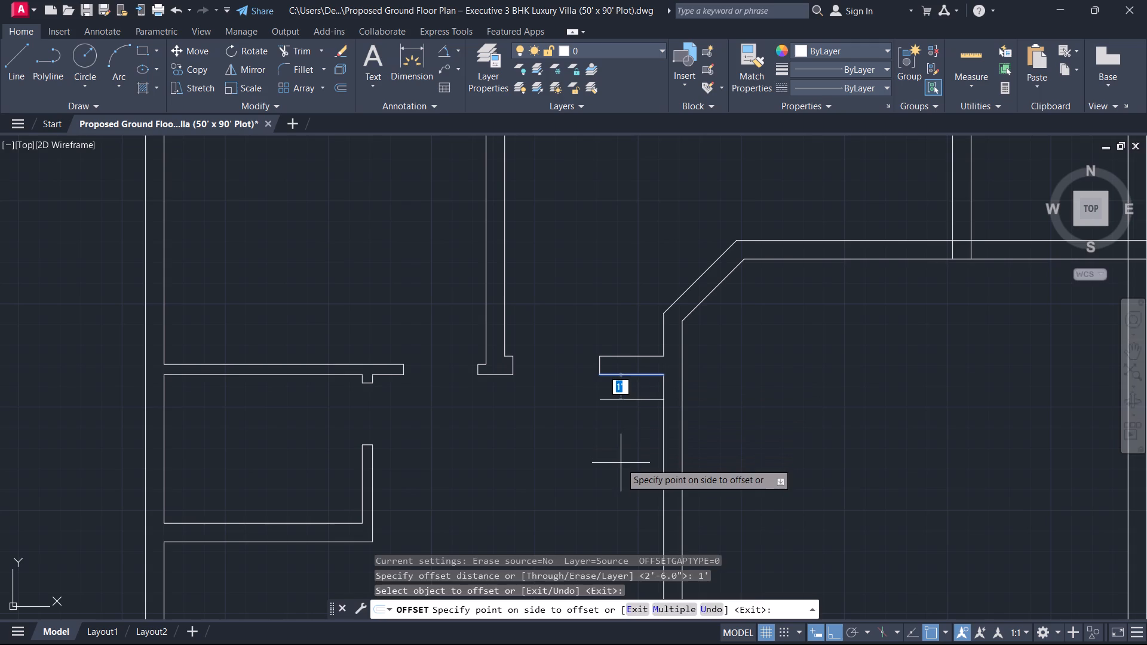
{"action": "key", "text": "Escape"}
Offset the lower face of the short wall stub west of the large room 1'6" to the south.
{"action": "type", "text": "o"}
{"action": "key", "text": "space"}
{"action": "type", "text": "1'6"}
{"action": "key", "text": "Return"}
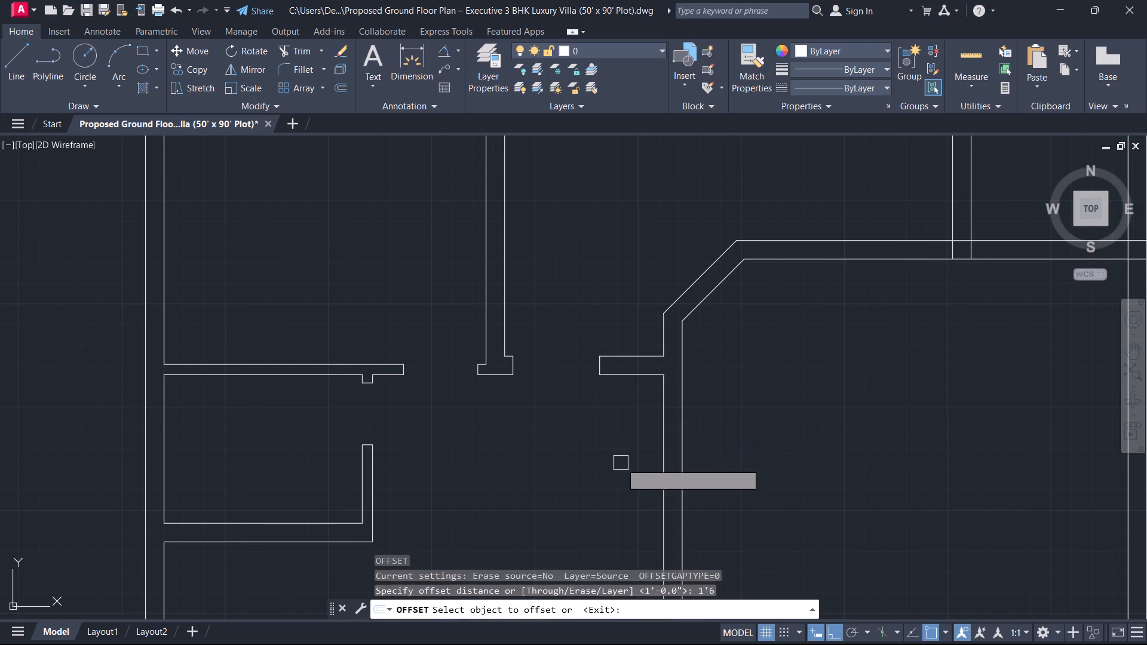
{"action": "scroll", "coordinate": [577, 388], "scroll_direction": "up", "scroll_amount": 1}
{"action": "left_click", "coordinate": [680, 363]}
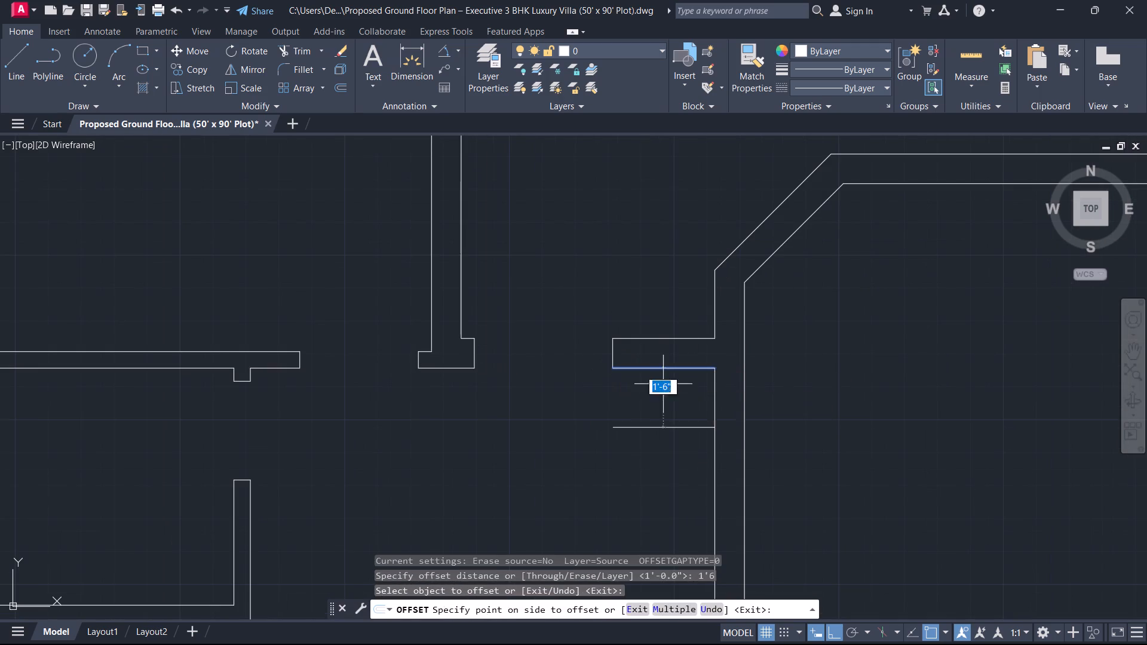
{"action": "left_click", "coordinate": [650, 401]}
{"action": "key", "text": "Escape"}
Extend the 1'6" offset line east to the inner face of the large room's west wall.
{"action": "type", "text": "ex"}
{"action": "key", "text": "space"}
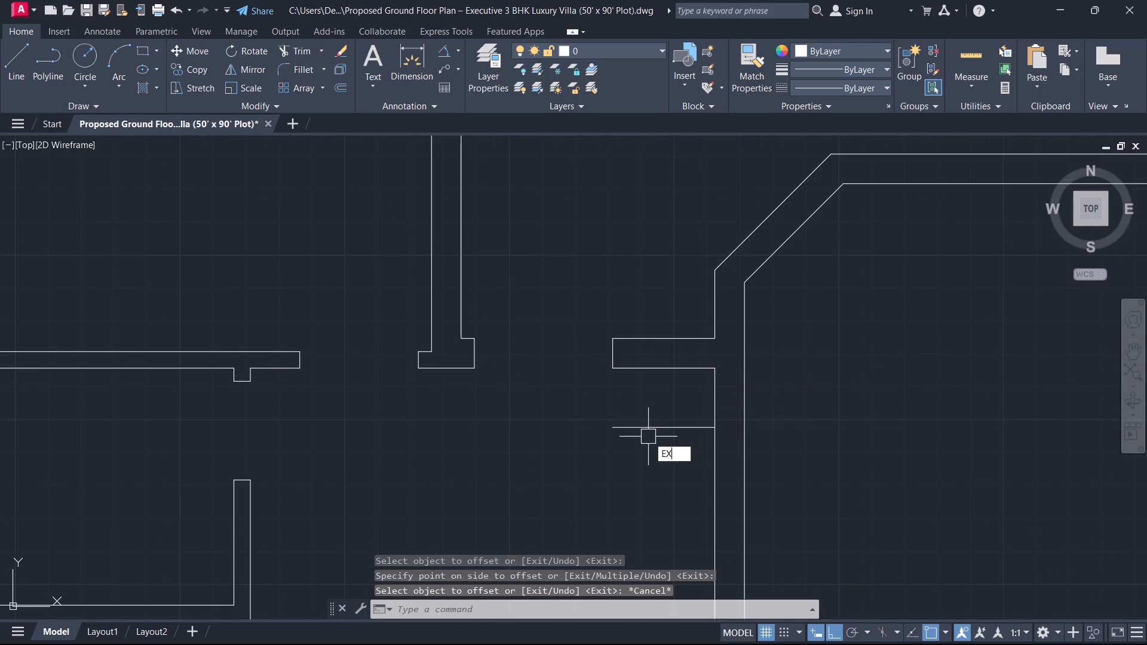
{"action": "left_click", "coordinate": [643, 467]}
{"action": "left_click", "coordinate": [682, 423]}
{"action": "key", "text": "Escape"}
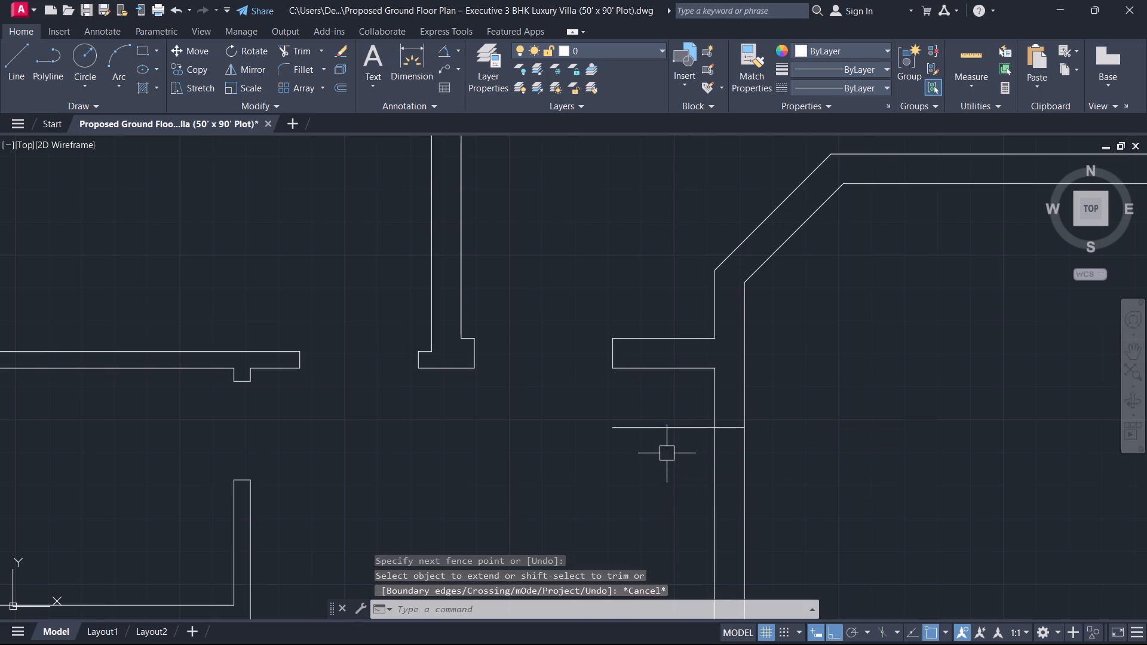
Trim the offset line west of the large room's wall, leaving only a short jamb line across the wall thickness.
{"action": "type", "text": "tr"}
{"action": "key", "text": "space"}
{"action": "left_click", "coordinate": [661, 462]}
{"action": "left_click_drag", "start_coordinate": [657, 410], "coordinate": [651, 408]}
{"action": "key", "text": "Escape"}
Offset the upper face of the horizontal wall between the curved staircase and the large room 1'6" to the north.
{"action": "scroll", "coordinate": [620, 484], "scroll_direction": "down", "scroll_amount": 3}
{"action": "middle_click_drag", "start_coordinate": [628, 493], "coordinate": [663, 367]}
{"action": "scroll", "coordinate": [663, 379], "scroll_direction": "up", "scroll_amount": 2}
{"action": "type", "text": "o"}
{"action": "key", "text": "space"}
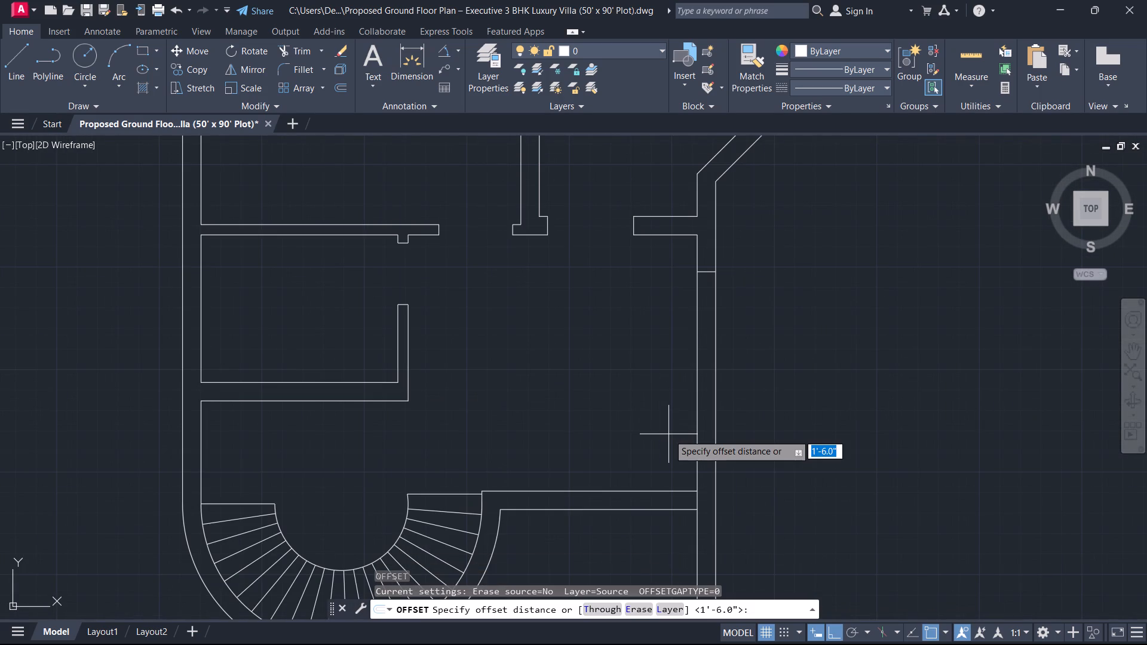
{"action": "type", "text": "1'"}
{"action": "key", "text": "6"}
{"action": "key", "text": "Return"}
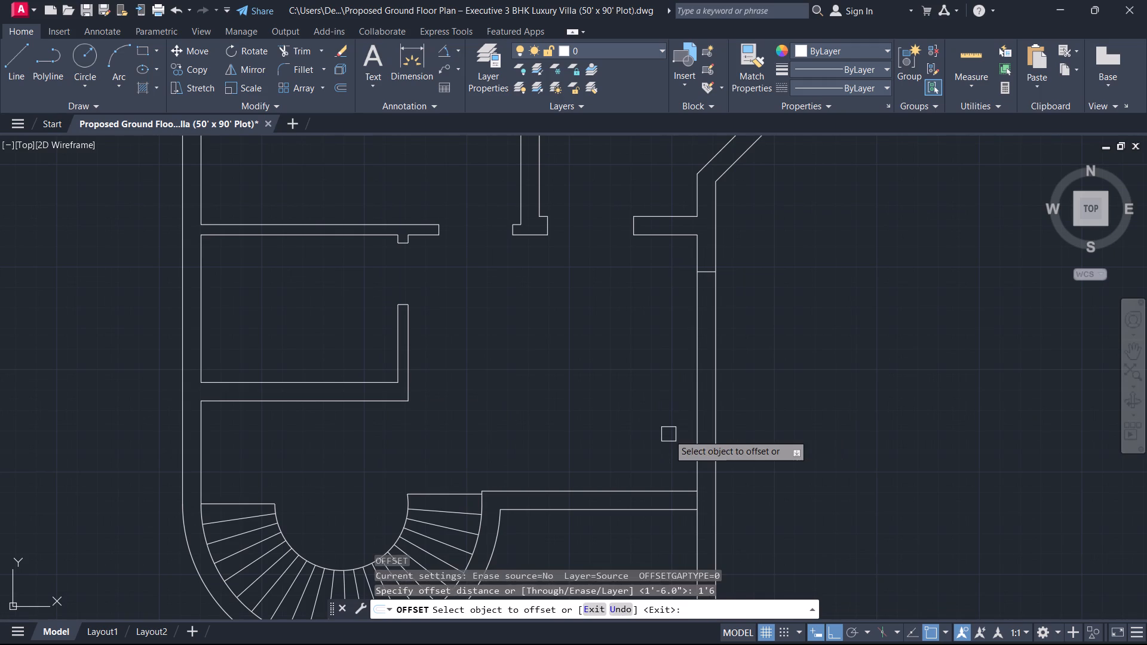
{"action": "middle_click_drag", "start_coordinate": [661, 513], "coordinate": [636, 453]}
{"action": "left_click", "coordinate": [649, 435]}
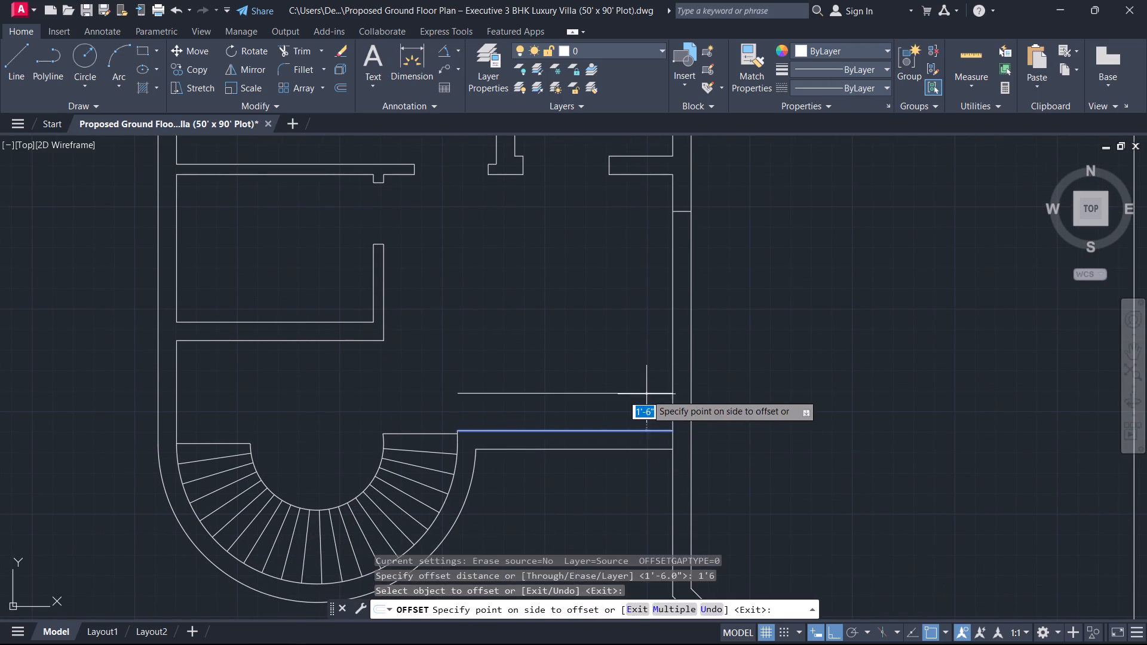
{"action": "left_click", "coordinate": [646, 392]}
{"action": "key", "text": "Escape"}
Extend the 1'6" offset line east to the inner face of the large room's west wall.
{"action": "type", "text": "ex"}
{"action": "key", "text": "space"}
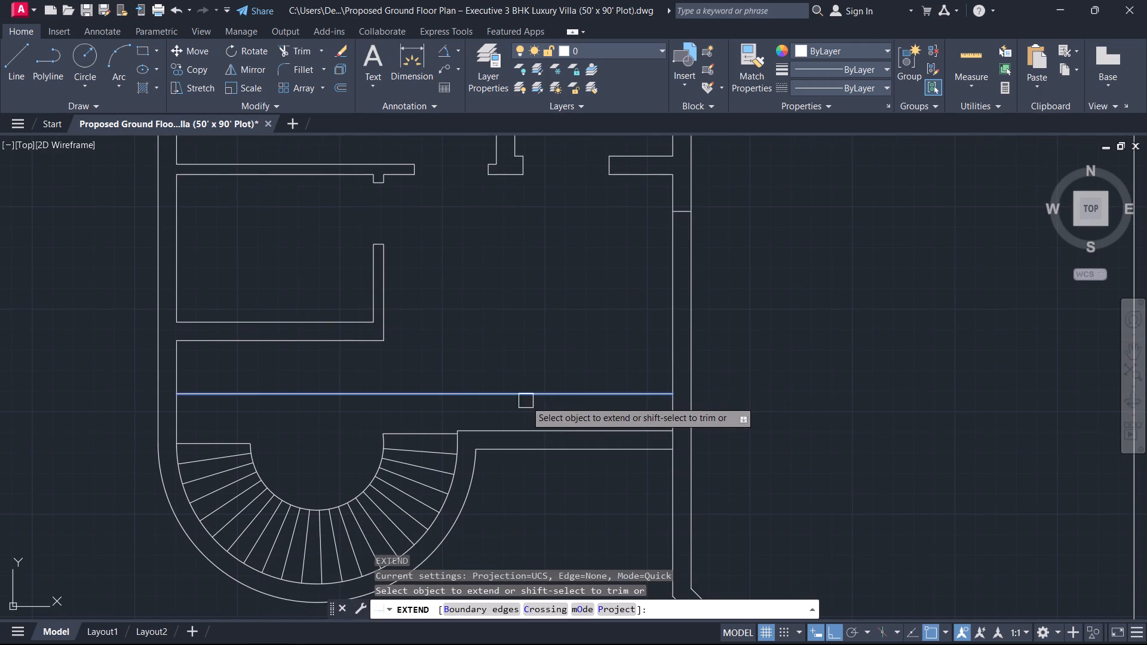
{"action": "left_click", "coordinate": [652, 390]}
{"action": "key", "text": "Escape"}
Trim the offset line west of the large room's wall, leaving only a short jamb line across the wall thickness.
{"action": "type", "text": "tr"}
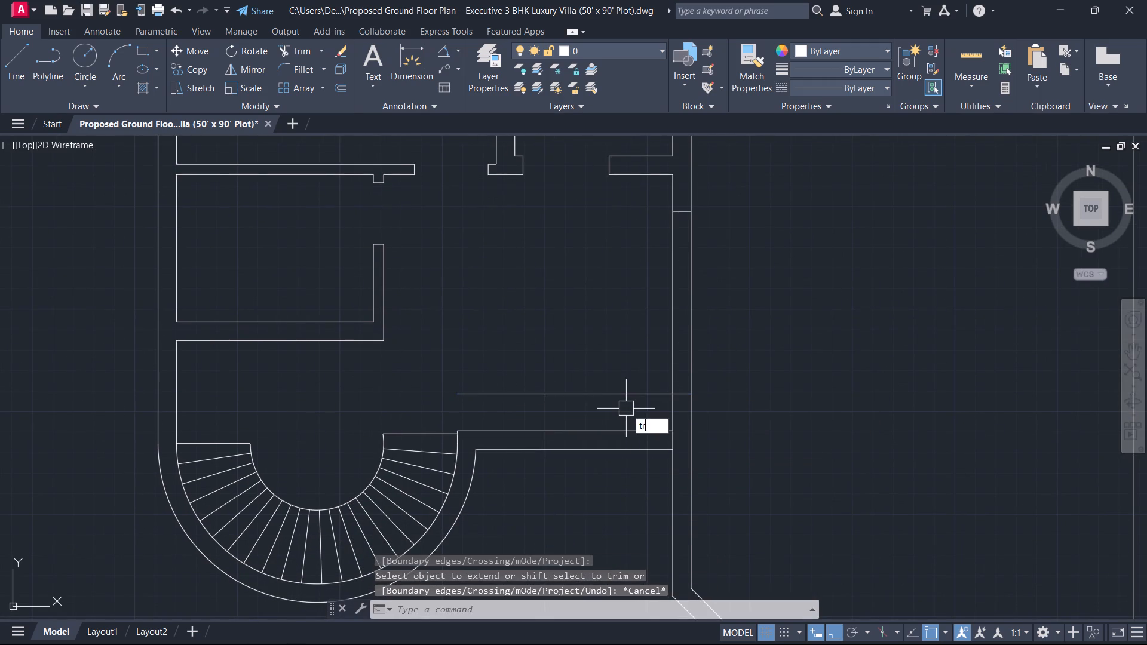
{"action": "key", "text": "space"}
{"action": "left_click", "coordinate": [625, 410]}
{"action": "left_click", "coordinate": [625, 347]}
{"action": "key", "text": "Escape"}
Trim both faces of the large room's west wall between the two jamb lines to cut the opening.
{"action": "key", "text": "space"}
{"action": "left_click", "coordinate": [764, 325]}
{"action": "left_click", "coordinate": [592, 367]}
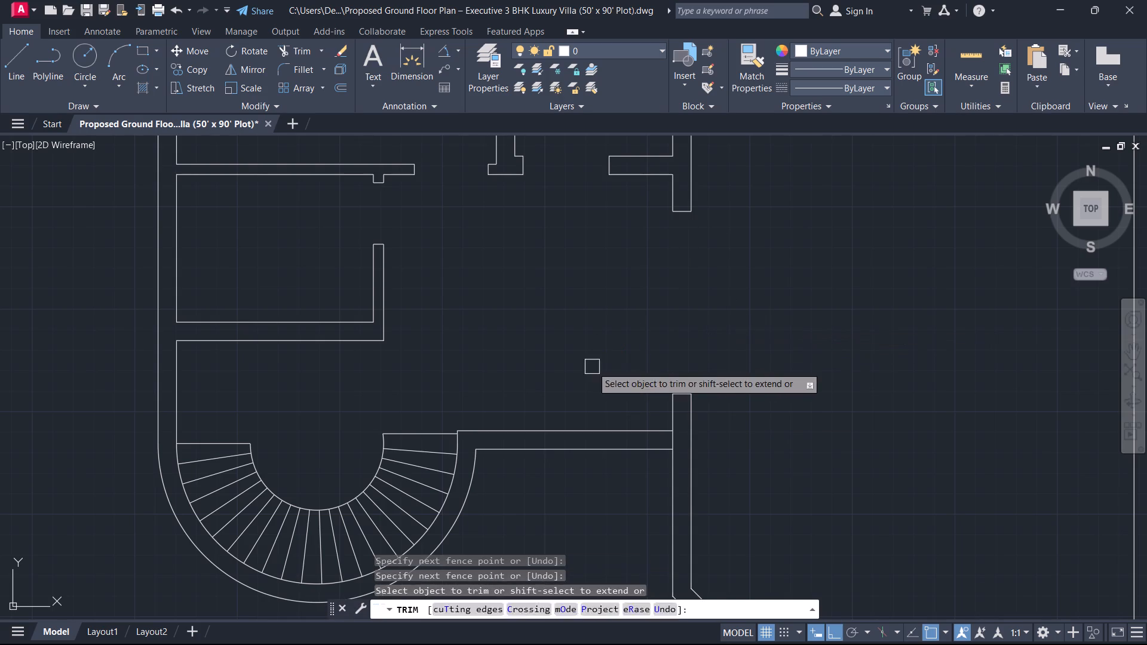
{"action": "key", "text": "Escape"}
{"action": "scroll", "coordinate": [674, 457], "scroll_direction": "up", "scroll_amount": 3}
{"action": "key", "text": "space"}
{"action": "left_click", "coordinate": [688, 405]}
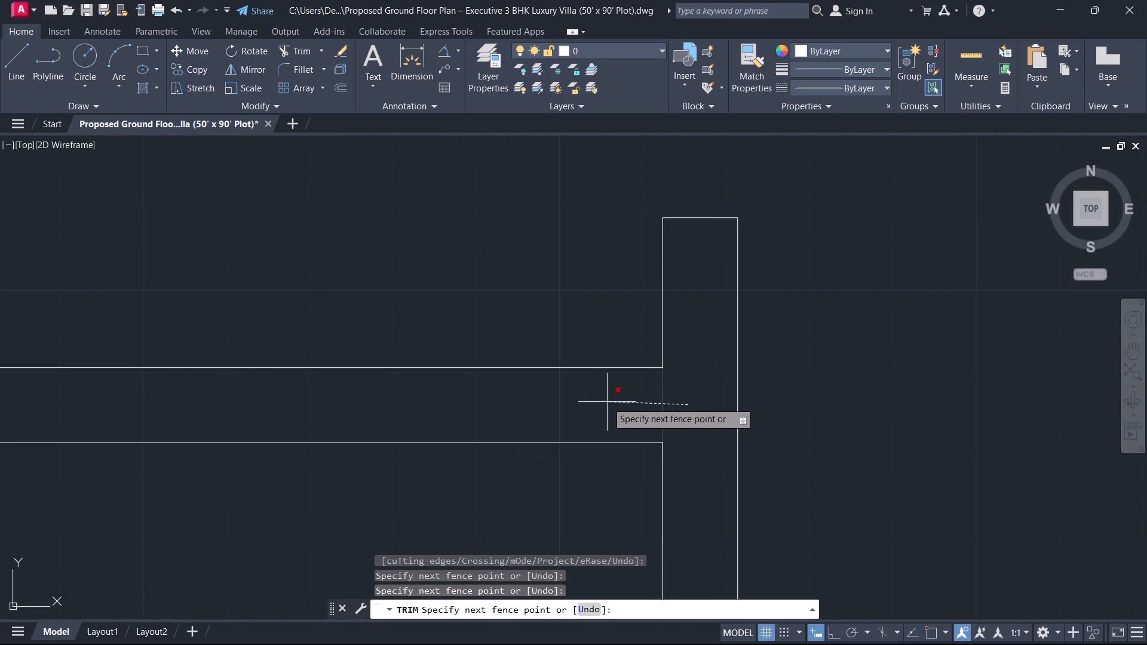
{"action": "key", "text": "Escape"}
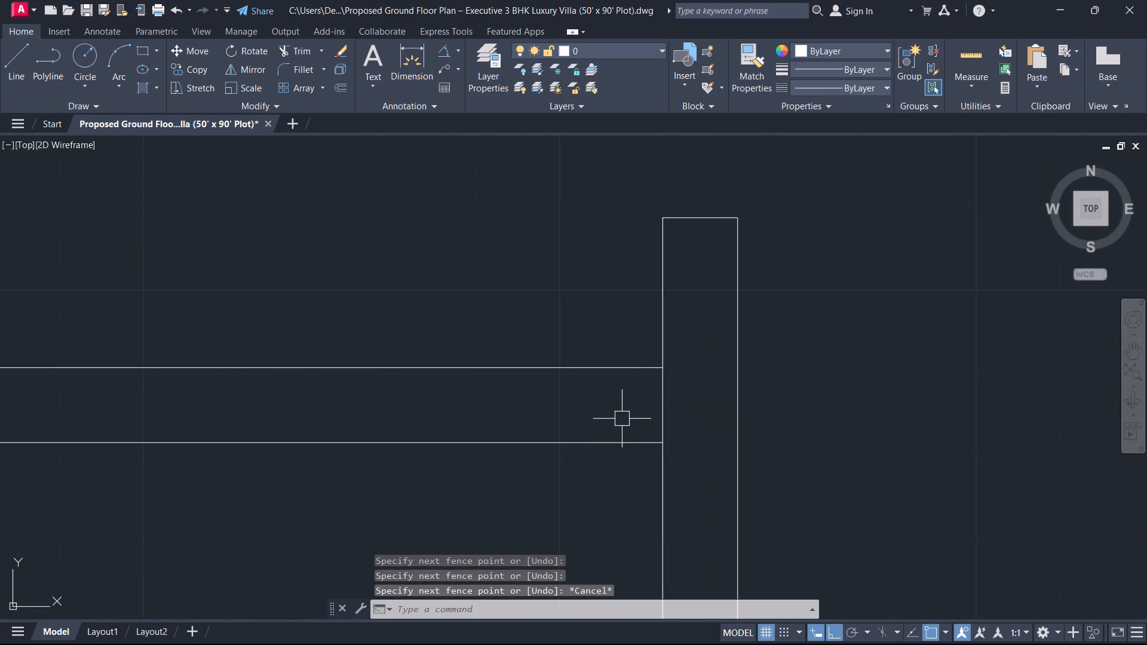
Offset the outer face of the large room's west wall 4" to the west, beside the opening.
{"action": "type", "text": "o 4"}
{"action": "key", "text": "Return"}
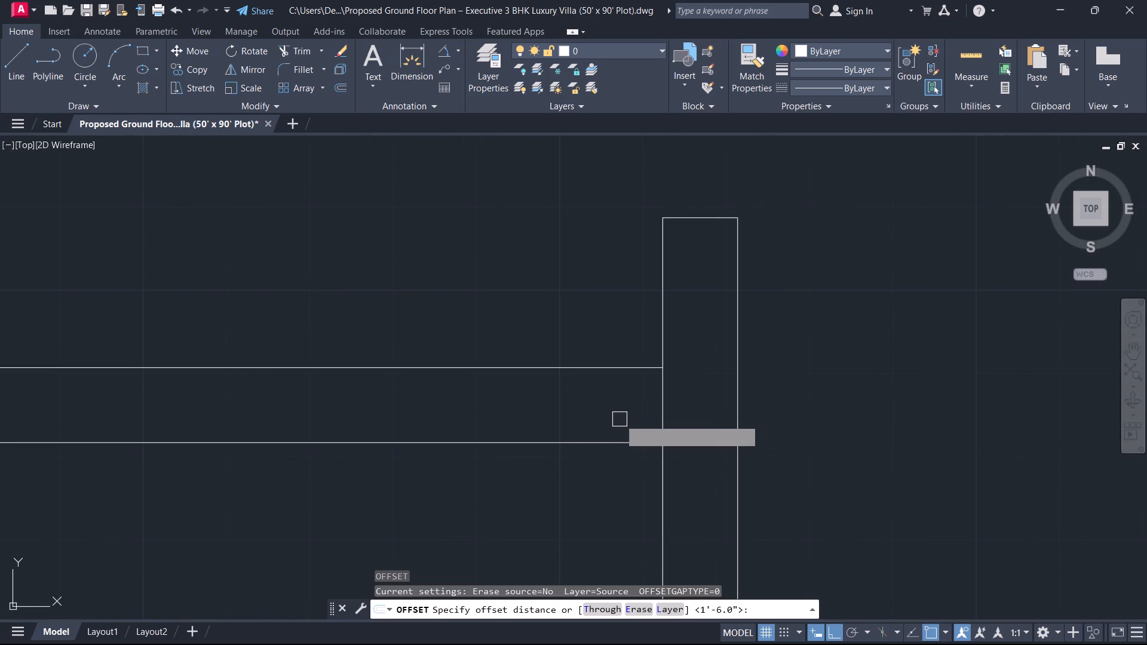
{"action": "left_click_drag", "start_coordinate": [666, 397], "coordinate": [643, 403]}
{"action": "left_click", "coordinate": [508, 420]}
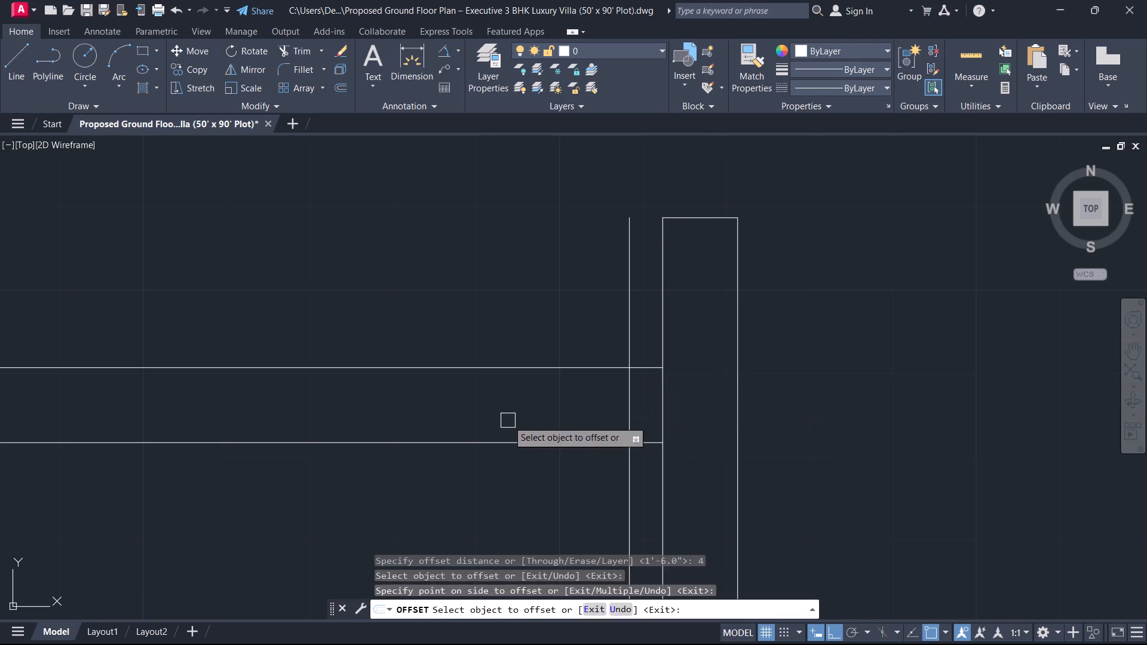
{"action": "key", "text": "Escape"}
Trim the 4" offset line to a jamb within the horizontal wall by the staircase, and trim the large room's wall face at their junction.
{"action": "scroll", "coordinate": [533, 487], "scroll_direction": "down", "scroll_amount": 2}
{"action": "middle_click_drag", "start_coordinate": [531, 487], "coordinate": [667, 344]}
{"action": "type", "text": "tr"}
{"action": "key", "text": "space"}
{"action": "scroll", "coordinate": [687, 388], "scroll_direction": "up", "scroll_amount": 1}
{"action": "left_click", "coordinate": [711, 396]}
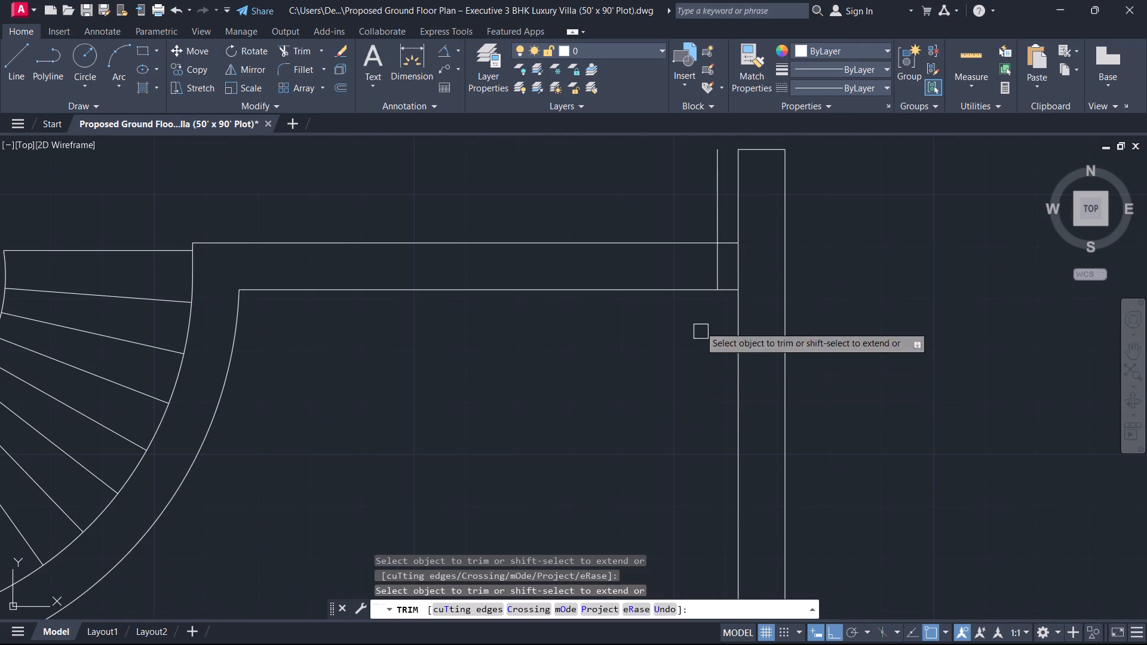
{"action": "left_click", "coordinate": [712, 208]}
{"action": "left_click", "coordinate": [742, 265]}
{"action": "key", "text": "Escape"}
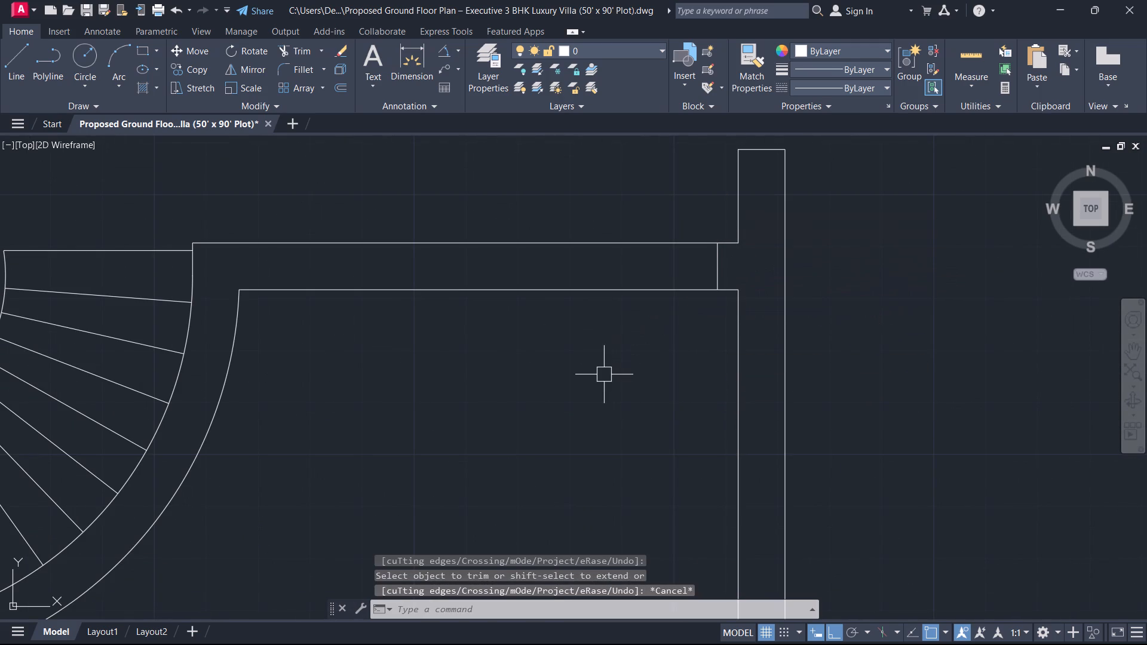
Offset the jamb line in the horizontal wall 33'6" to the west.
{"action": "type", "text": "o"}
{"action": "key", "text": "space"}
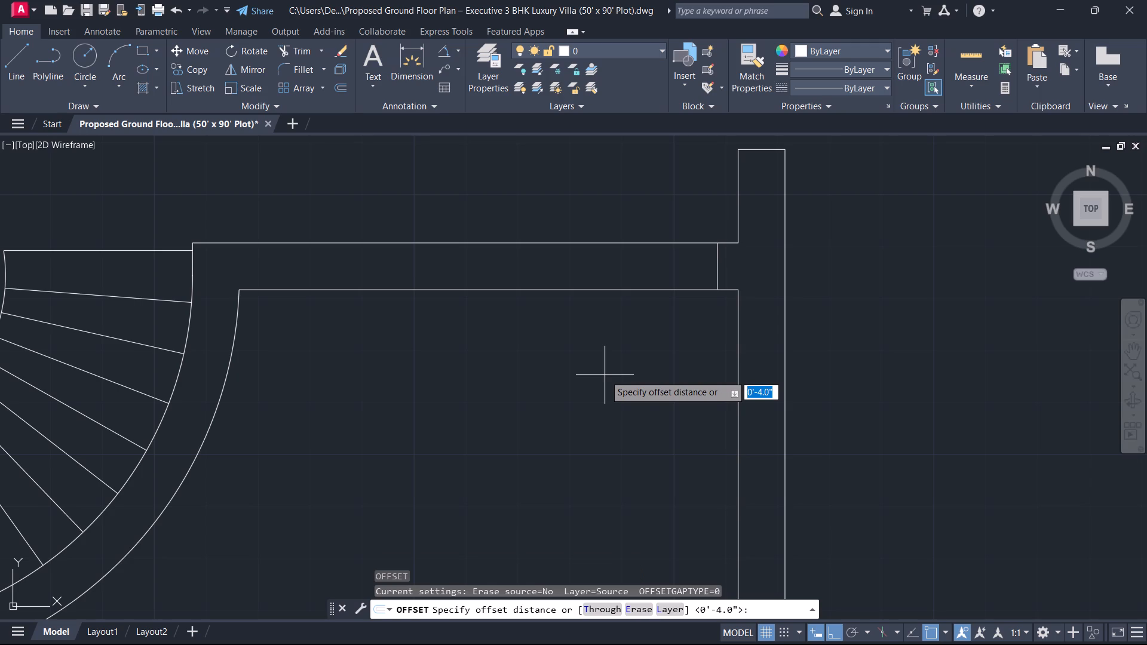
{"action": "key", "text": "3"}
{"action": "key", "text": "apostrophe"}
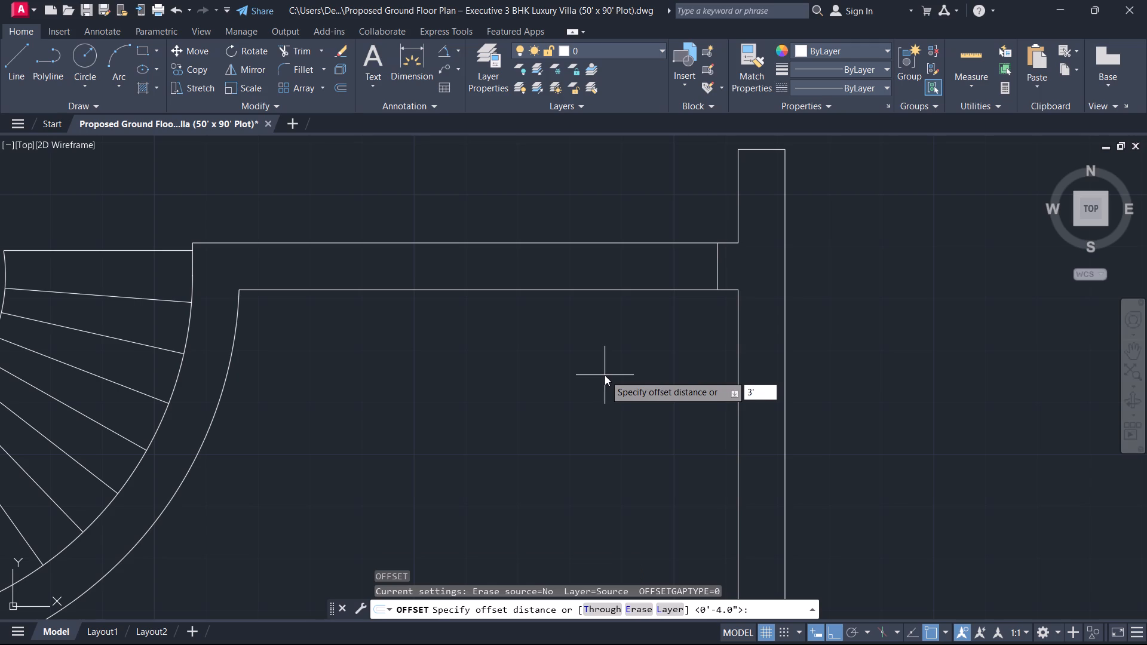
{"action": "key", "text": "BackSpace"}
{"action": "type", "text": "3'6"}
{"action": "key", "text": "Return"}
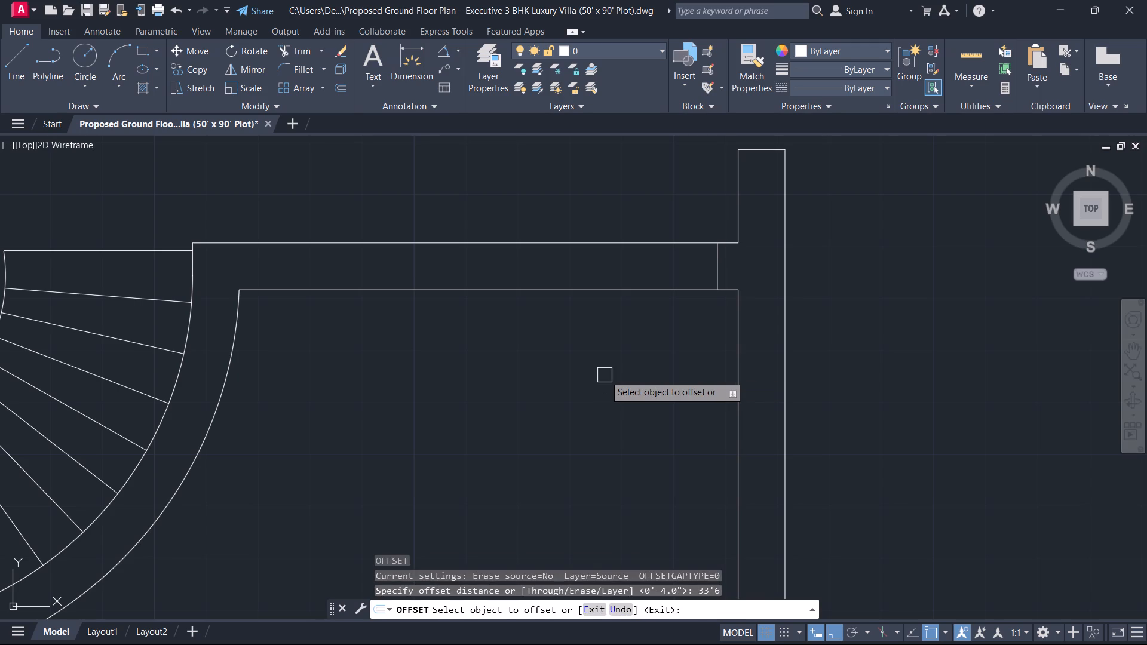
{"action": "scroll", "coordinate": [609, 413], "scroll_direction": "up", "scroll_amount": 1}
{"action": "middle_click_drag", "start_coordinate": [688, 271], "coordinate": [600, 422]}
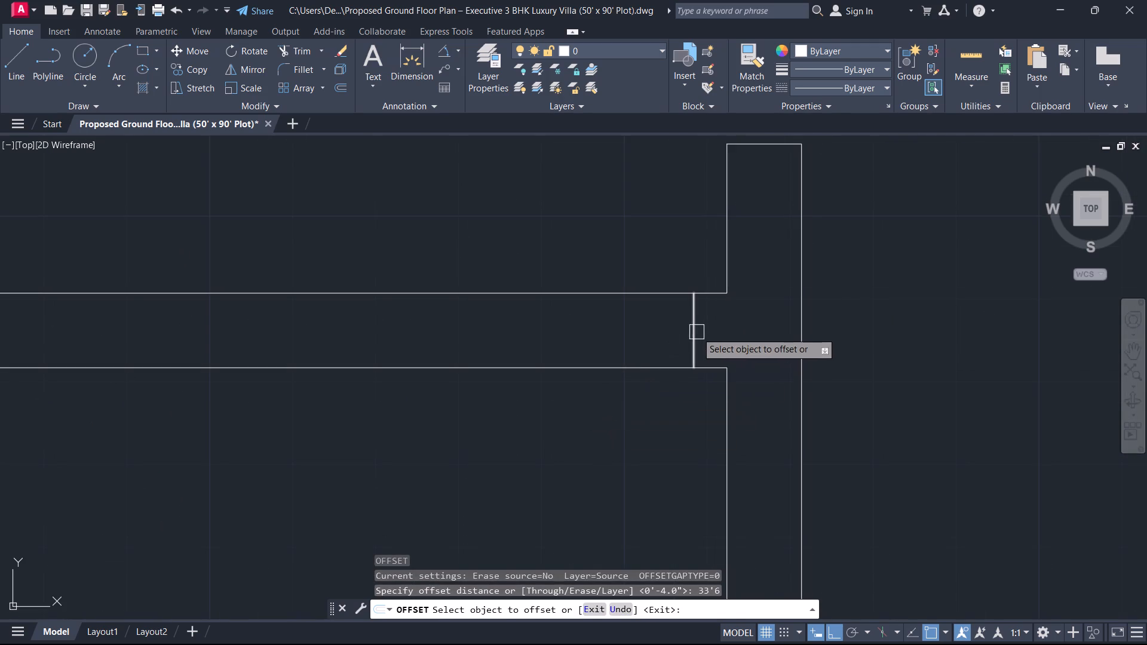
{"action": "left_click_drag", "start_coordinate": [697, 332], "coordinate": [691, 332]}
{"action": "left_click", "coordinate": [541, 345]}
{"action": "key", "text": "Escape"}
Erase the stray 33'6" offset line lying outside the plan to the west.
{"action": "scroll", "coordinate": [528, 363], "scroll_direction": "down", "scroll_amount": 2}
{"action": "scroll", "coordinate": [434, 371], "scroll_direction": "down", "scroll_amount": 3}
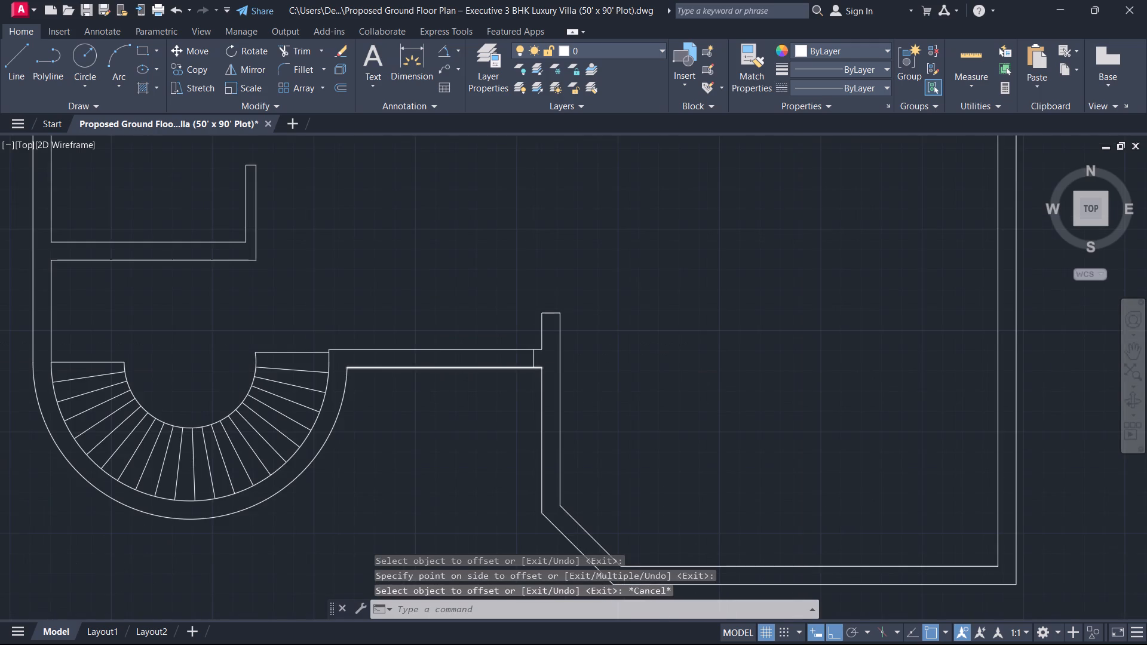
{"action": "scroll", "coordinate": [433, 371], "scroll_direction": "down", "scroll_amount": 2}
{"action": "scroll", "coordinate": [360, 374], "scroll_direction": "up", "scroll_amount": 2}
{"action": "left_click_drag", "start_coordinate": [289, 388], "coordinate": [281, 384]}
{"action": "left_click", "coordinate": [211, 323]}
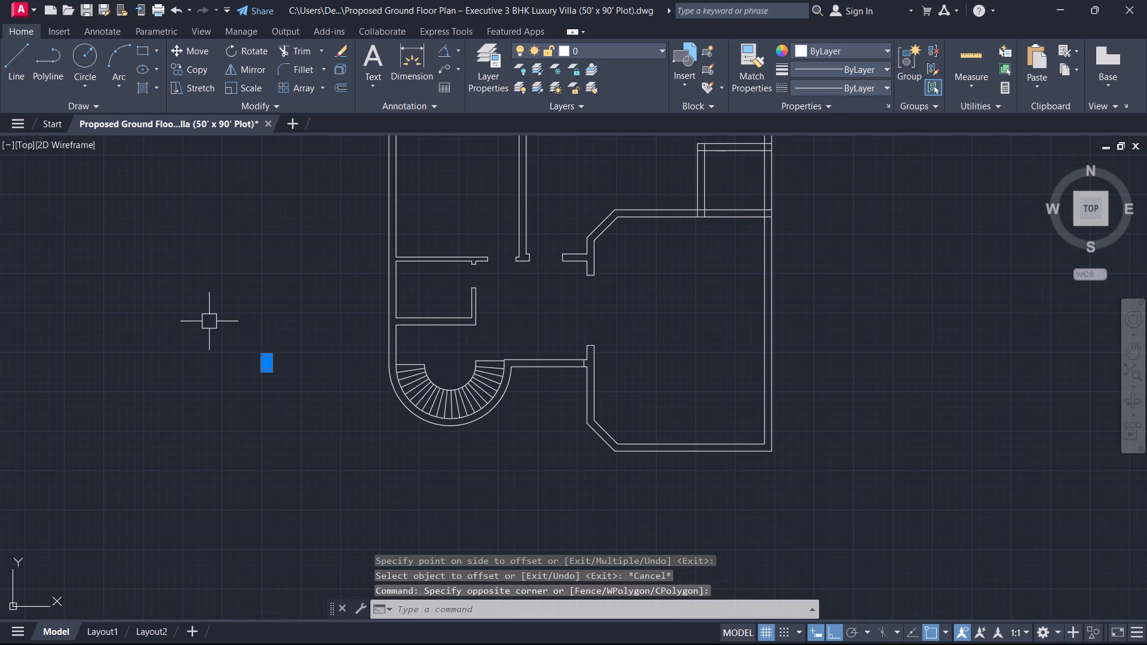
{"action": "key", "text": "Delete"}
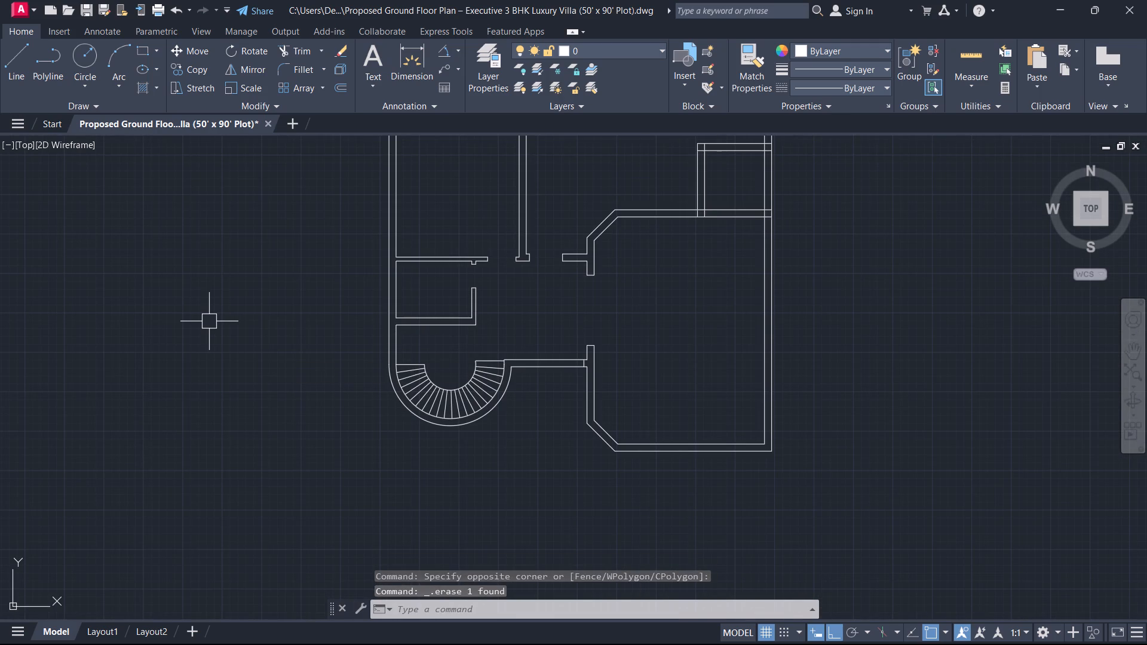
Offset the jamb line in the horizontal wall by the staircase 3'6" to the west.
{"action": "type", "text": "o"}
{"action": "key", "text": "space"}
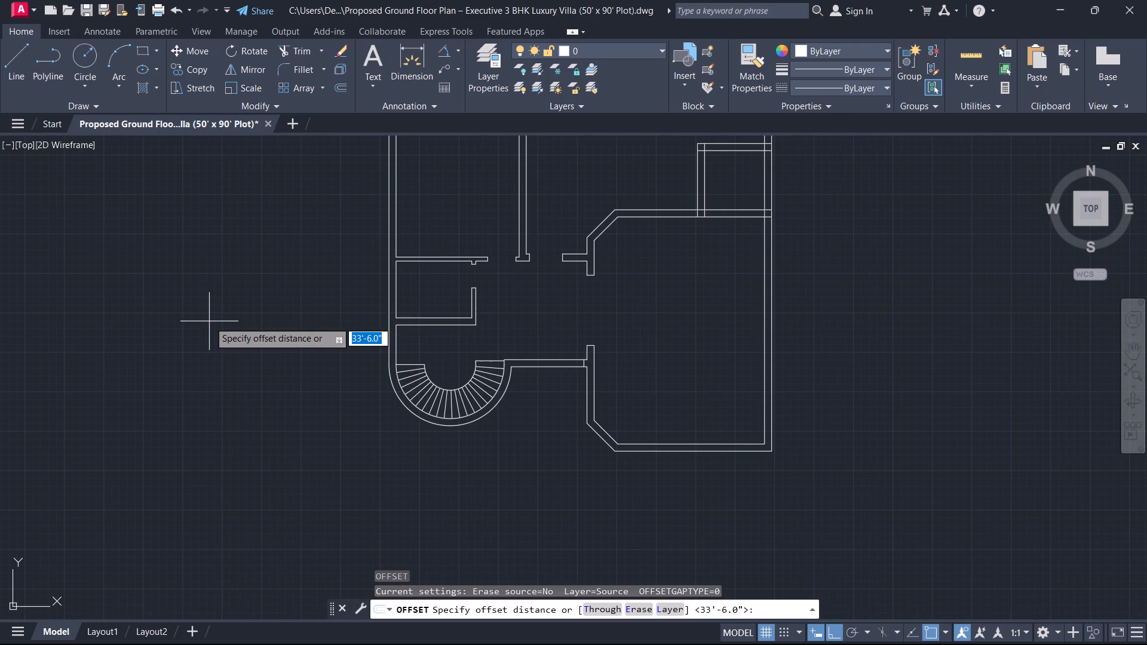
{"action": "type", "text": "3'"}
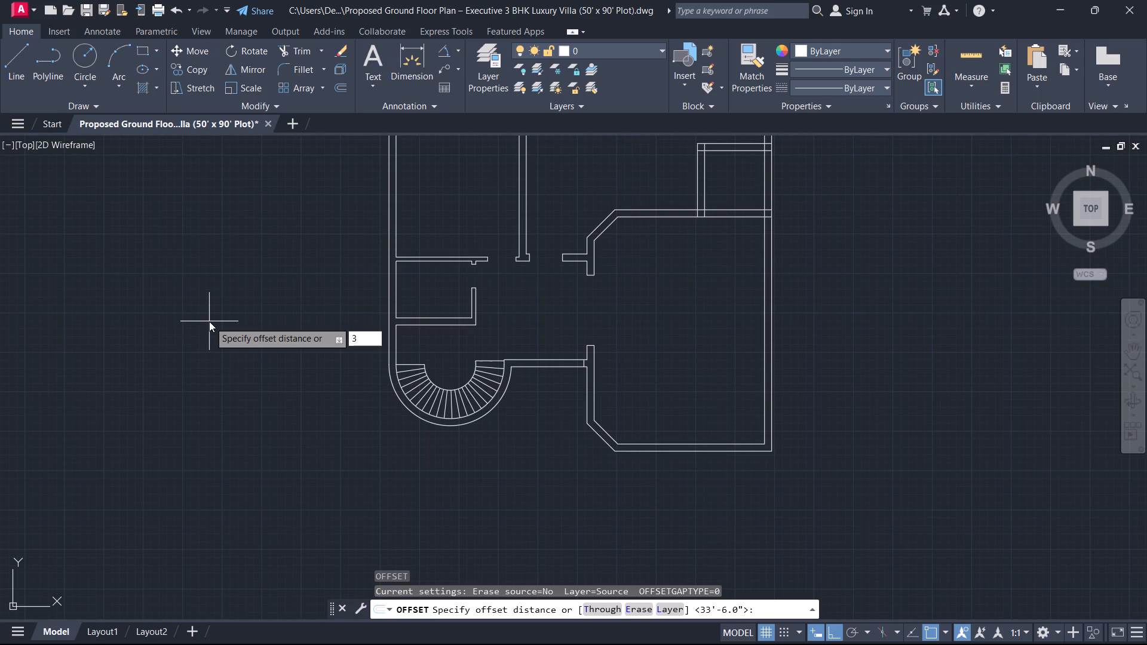
{"action": "key", "text": "6"}
{"action": "key", "text": "Return"}
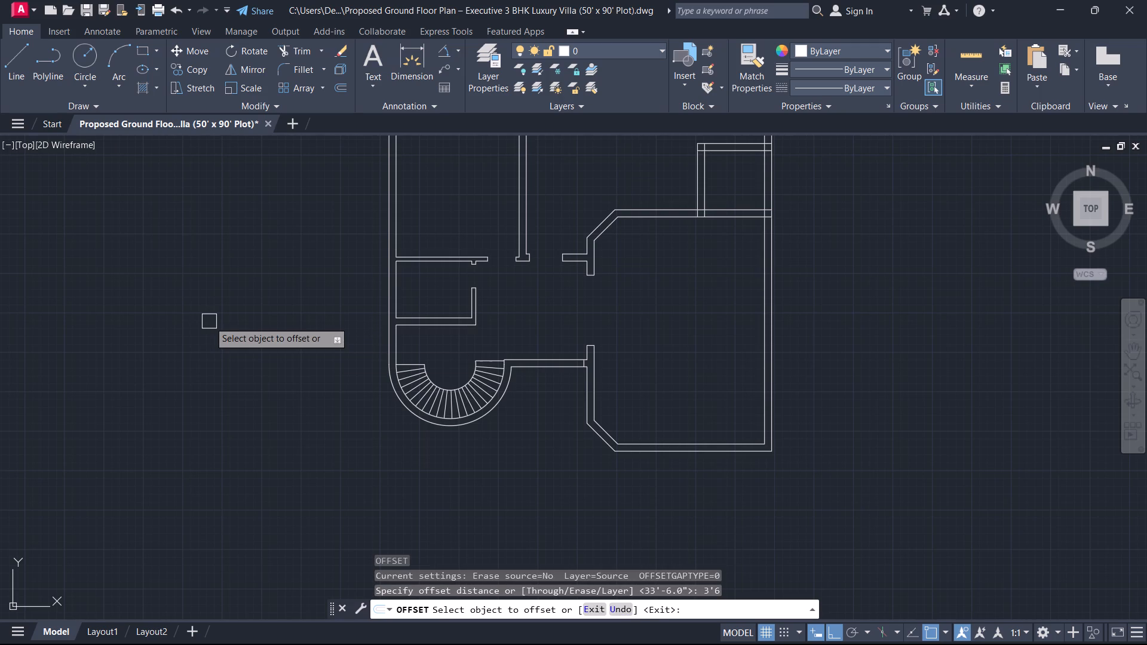
{"action": "scroll", "coordinate": [581, 369], "scroll_direction": "up", "scroll_amount": 4}
{"action": "left_click_drag", "start_coordinate": [594, 322], "coordinate": [586, 324]}
{"action": "left_click", "coordinate": [459, 332]}
{"action": "key", "text": "Escape"}
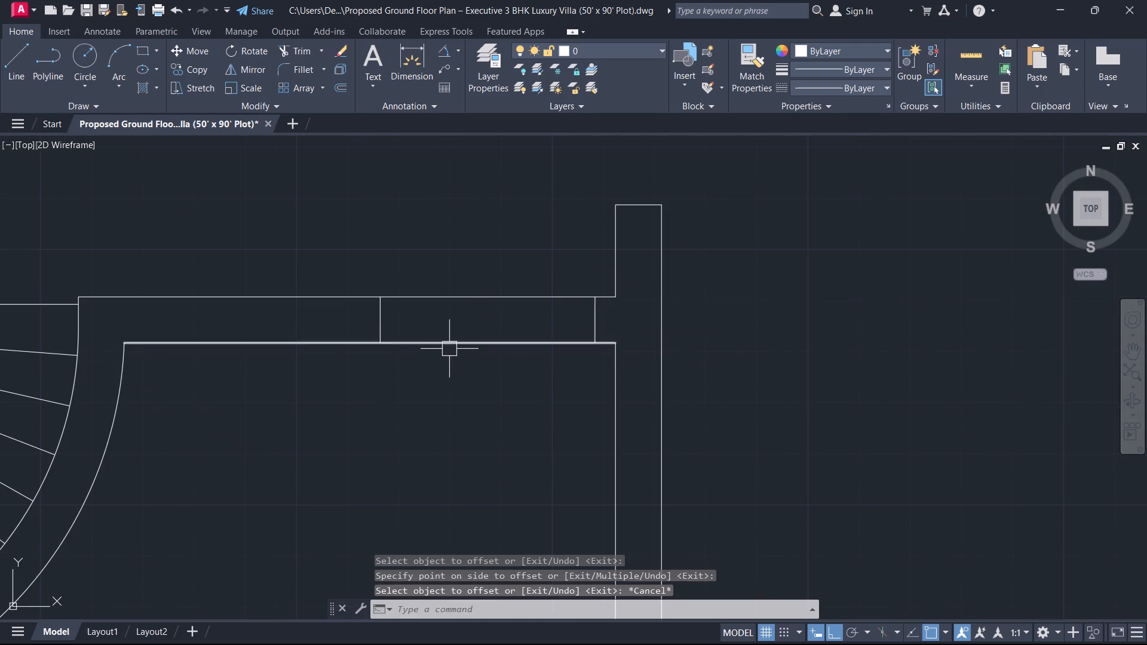
Trim both faces of the horizontal wall between the two jamb lines to cut the 3'6" door opening.
{"action": "type", "text": "tr"}
{"action": "key", "text": "space"}
{"action": "left_click_drag", "start_coordinate": [520, 212], "coordinate": [529, 243]}
{"action": "left_click_drag", "start_coordinate": [501, 388], "coordinate": [501, 389]}
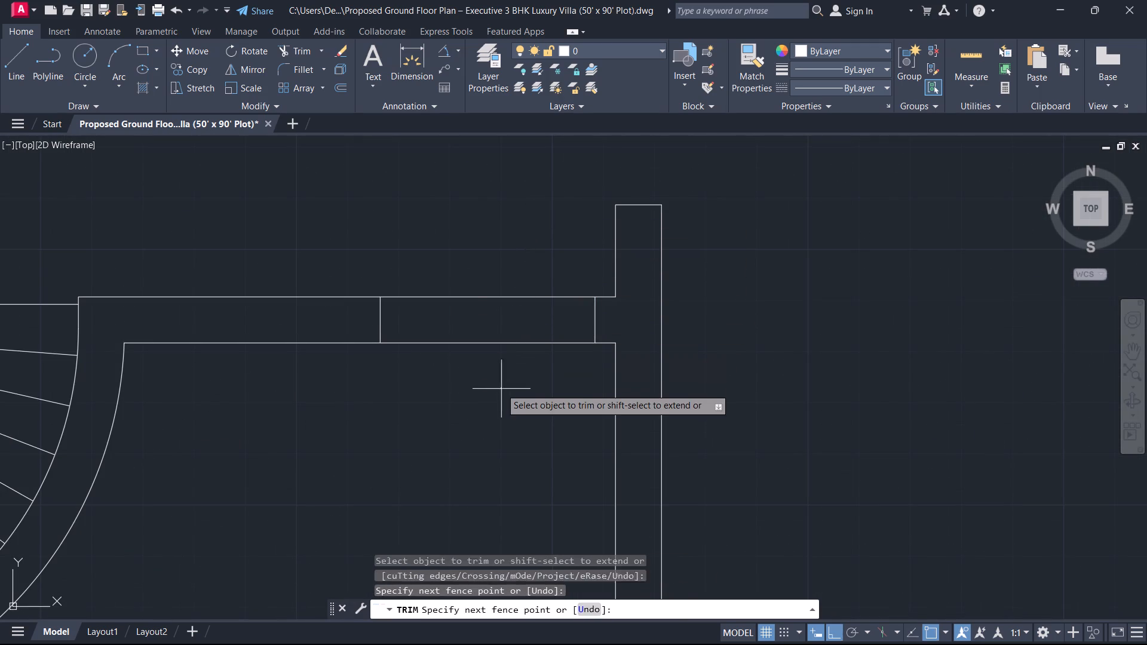
{"action": "left_click_drag", "start_coordinate": [501, 389], "coordinate": [505, 379]}
{"action": "left_click", "coordinate": [507, 250]}
{"action": "scroll", "coordinate": [470, 305], "scroll_direction": "down", "scroll_amount": 2}
{"action": "key", "text": "Escape"}
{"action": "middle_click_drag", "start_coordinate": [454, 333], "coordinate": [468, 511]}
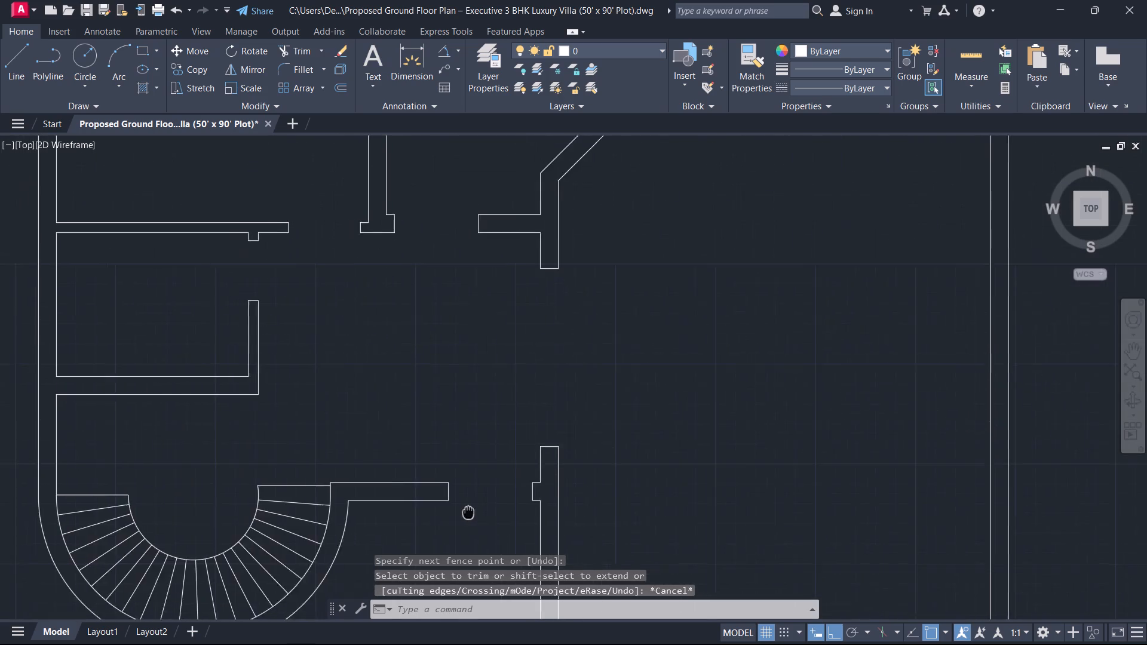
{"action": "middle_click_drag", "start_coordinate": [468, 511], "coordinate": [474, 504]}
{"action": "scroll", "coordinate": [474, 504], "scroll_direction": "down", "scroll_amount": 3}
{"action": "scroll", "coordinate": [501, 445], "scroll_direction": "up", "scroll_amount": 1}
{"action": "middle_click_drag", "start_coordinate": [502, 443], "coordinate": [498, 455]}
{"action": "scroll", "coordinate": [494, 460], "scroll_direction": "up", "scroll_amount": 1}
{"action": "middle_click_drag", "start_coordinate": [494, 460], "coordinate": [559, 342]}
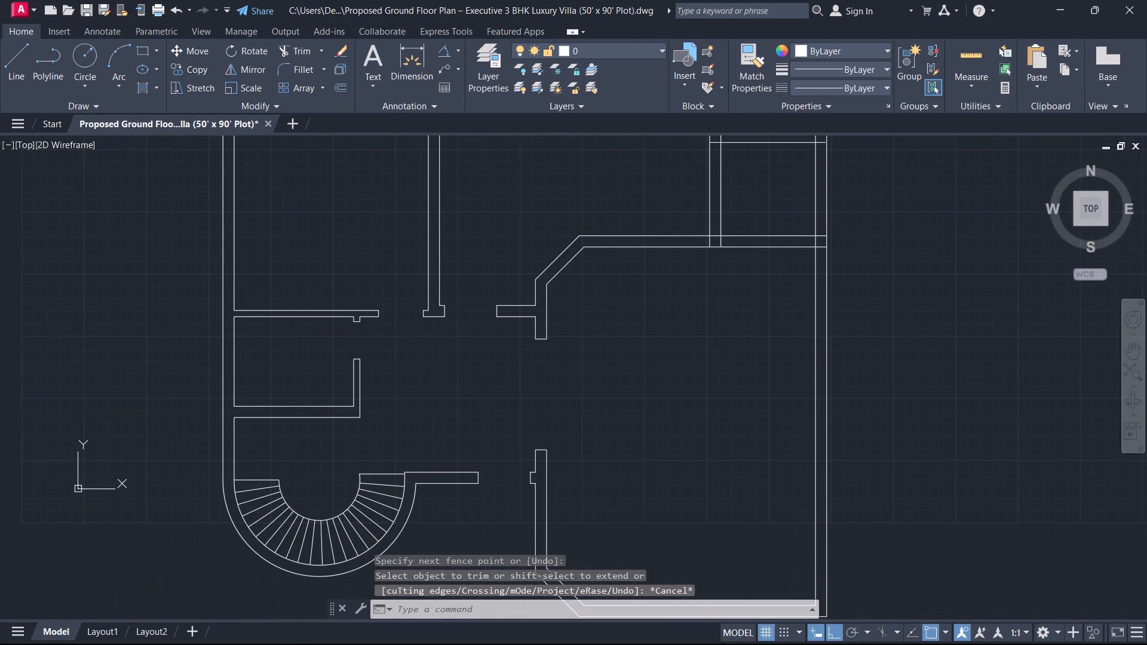
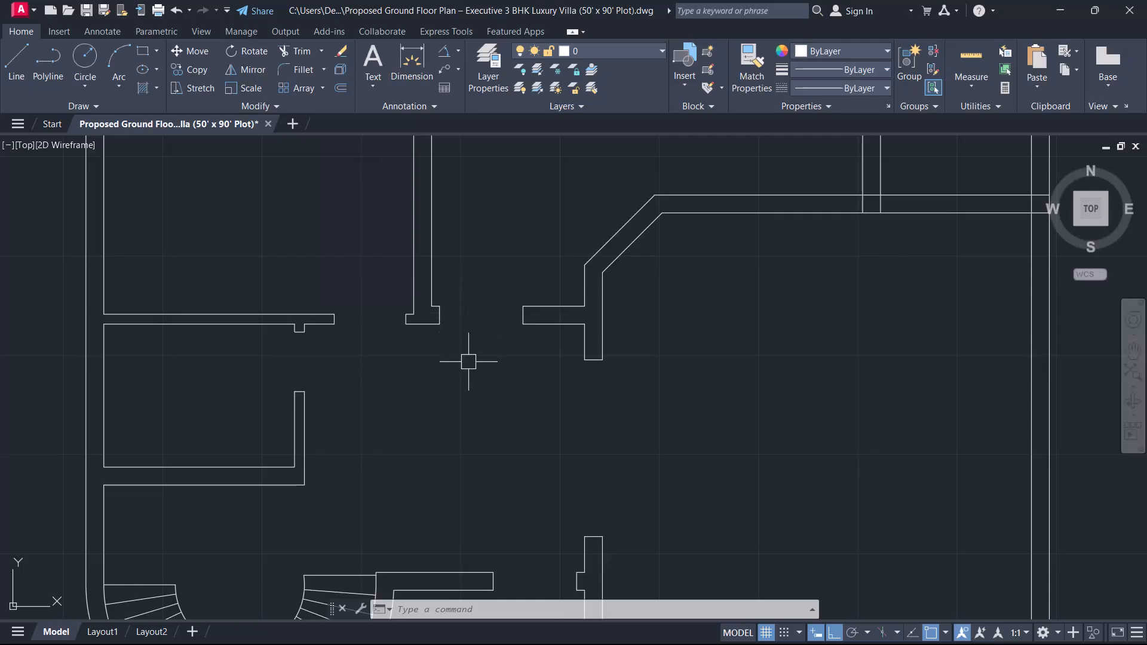
Offset the northeast room's west inner wall line 4" east into the room.
{"action": "scroll", "coordinate": [637, 352], "scroll_direction": "down", "scroll_amount": 1}
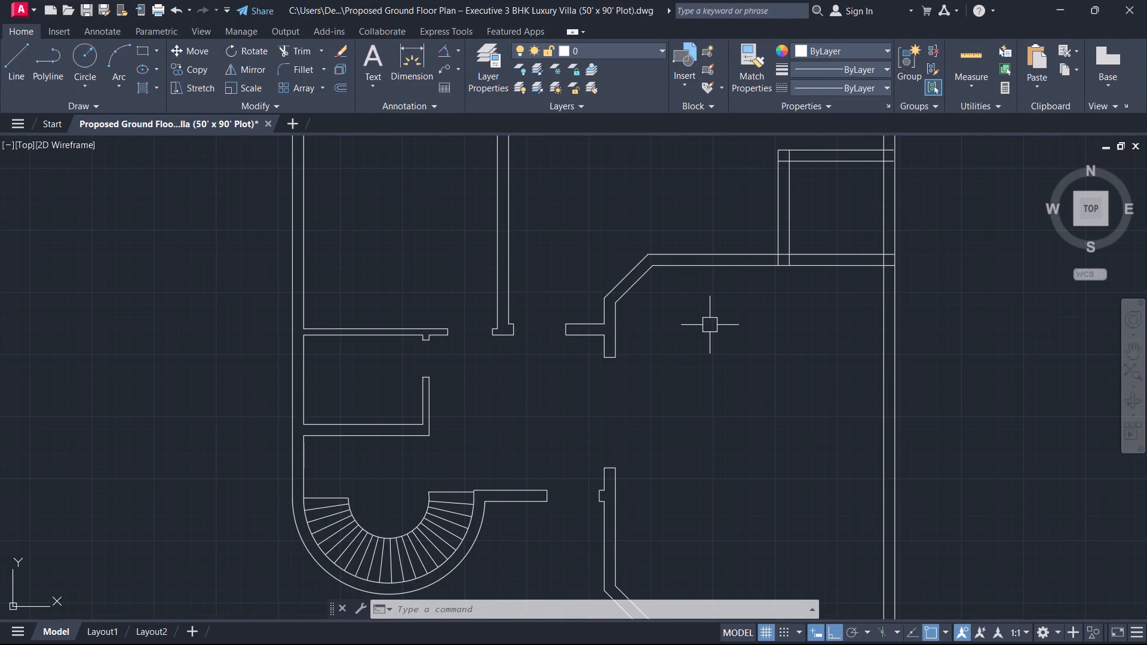
{"action": "scroll", "coordinate": [735, 340], "scroll_direction": "down", "scroll_amount": 1}
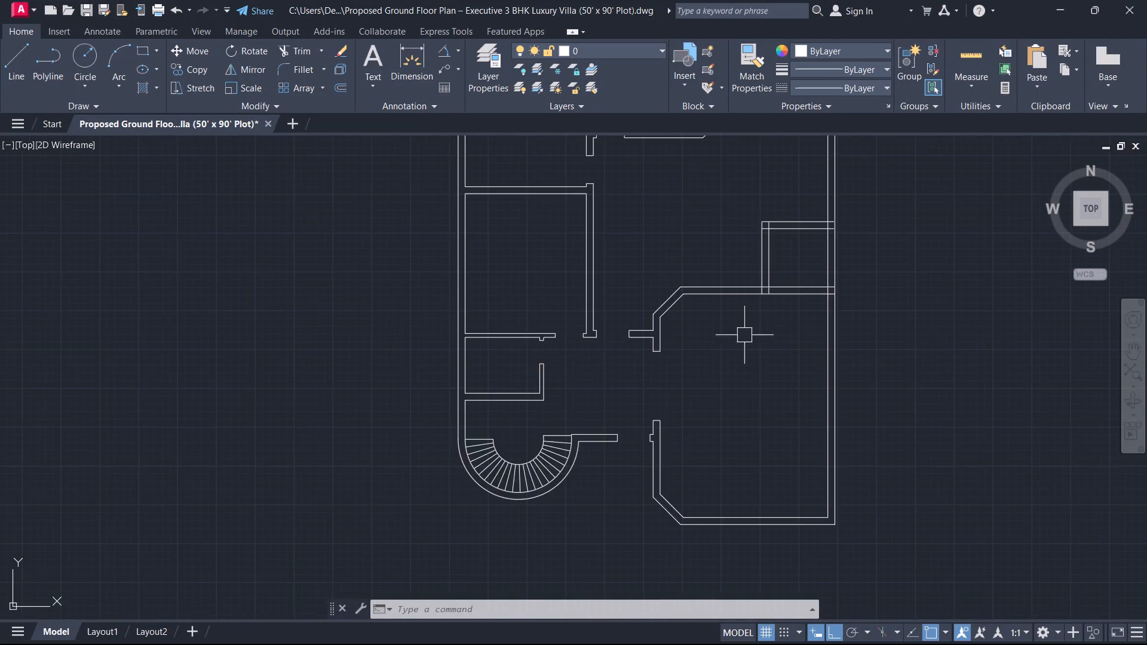
{"action": "scroll", "coordinate": [746, 334], "scroll_direction": "down", "scroll_amount": 1}
{"action": "middle_click_drag", "start_coordinate": [749, 352], "coordinate": [704, 479]}
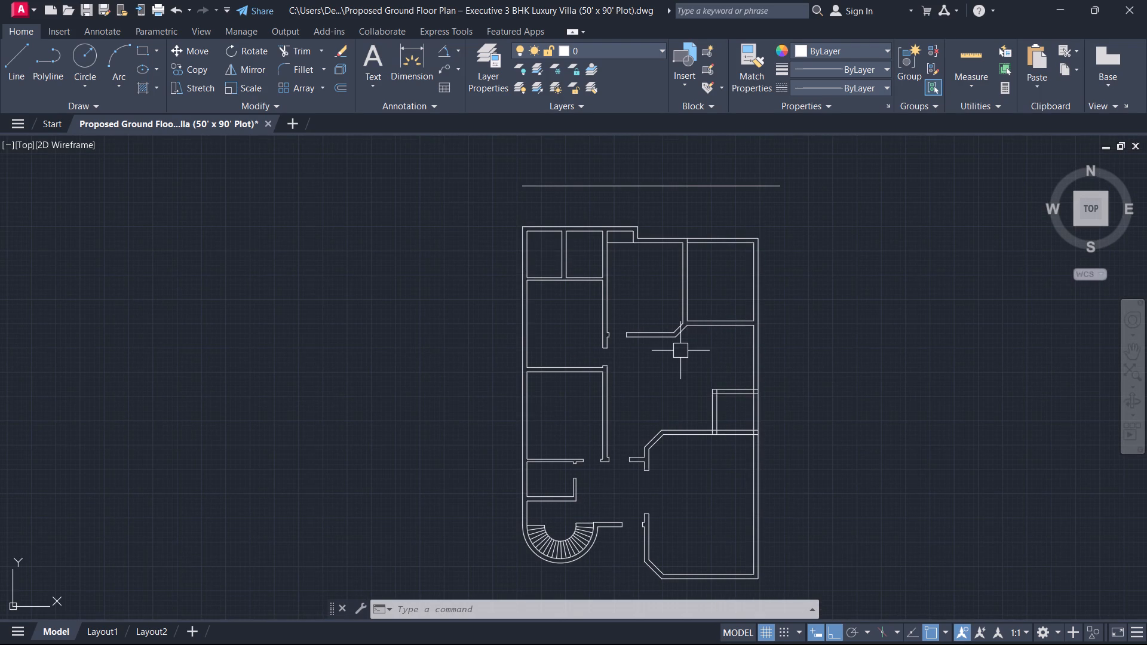
{"action": "type", "text": "o"}
{"action": "key", "text": "space"}
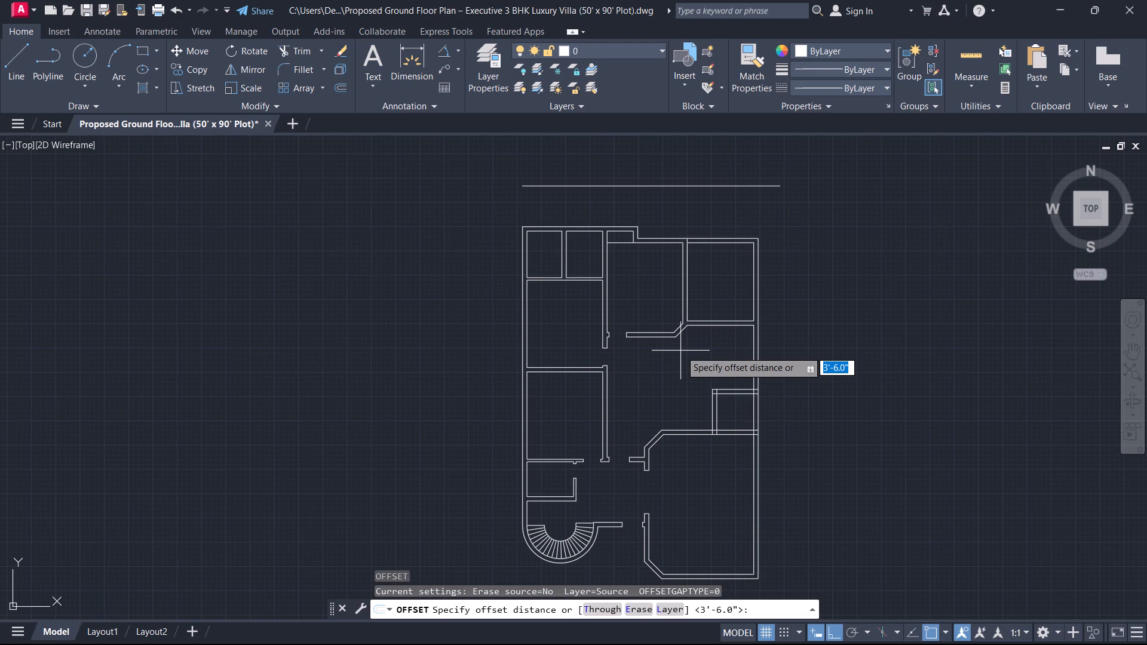
{"action": "key", "text": "4"}
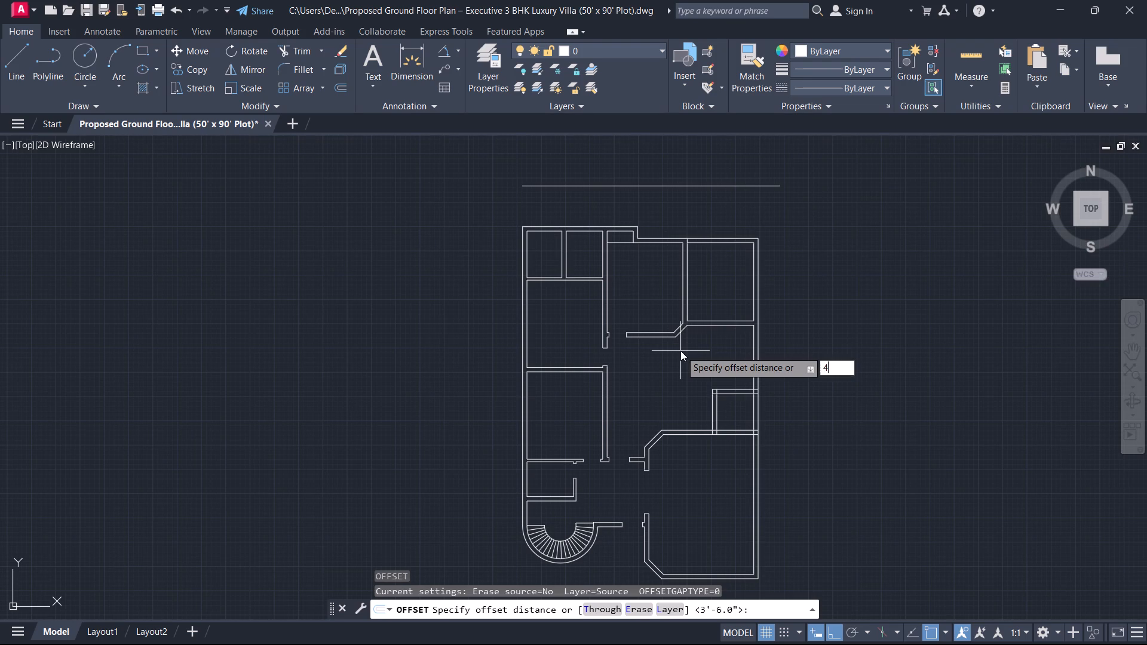
{"action": "key", "text": "Return"}
{"action": "scroll", "coordinate": [886, 278], "scroll_direction": "up", "scroll_amount": 3}
{"action": "left_click", "coordinate": [526, 316]}
{"action": "left_click", "coordinate": [574, 324]}
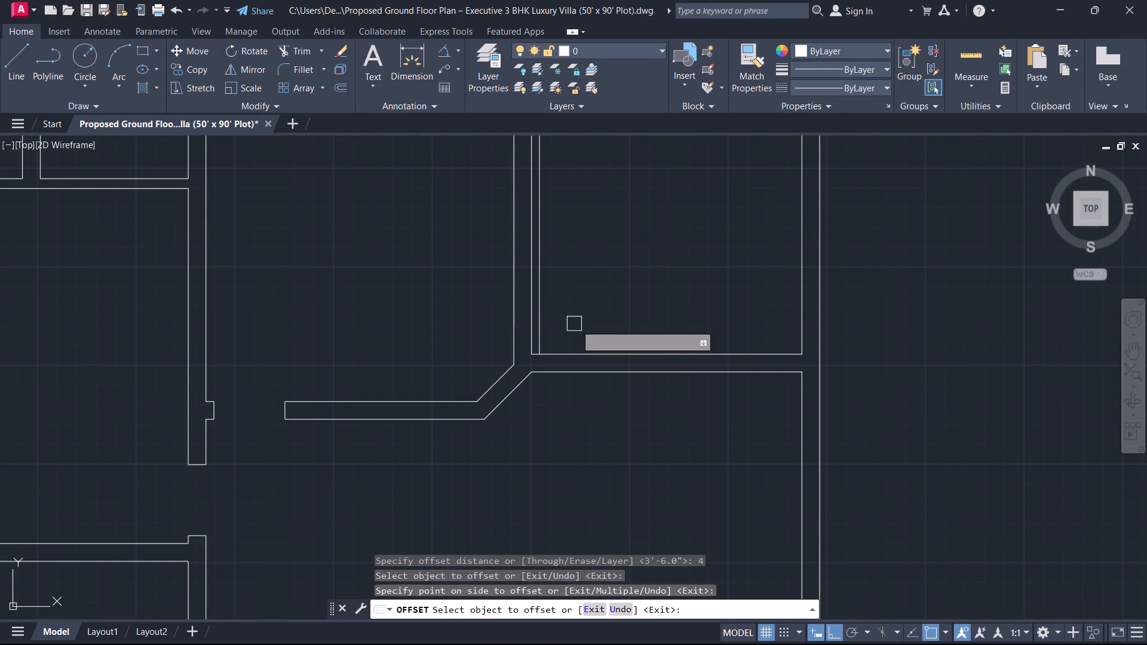
{"action": "key", "text": "Escape"}
Extend the offset line across the northeast room's south wall and trim its part inside the room, leaving a door jamb line.
{"action": "type", "text": "ex"}
{"action": "key", "text": "space"}
{"action": "left_click", "coordinate": [545, 318]}
{"action": "key", "text": "Escape"}
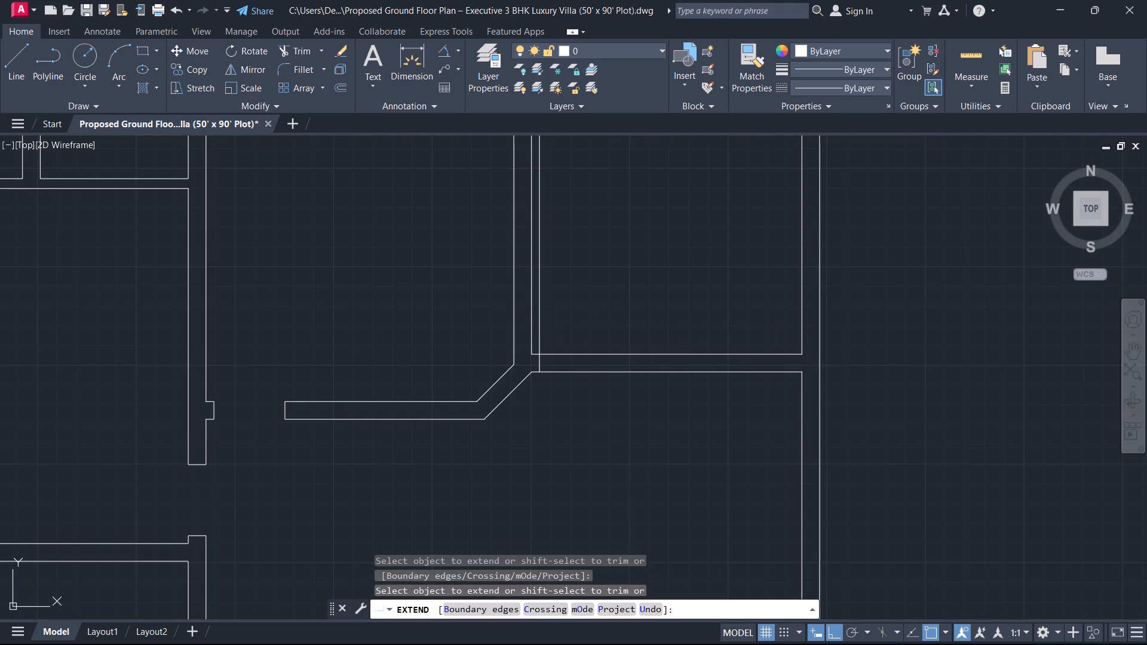
{"action": "key", "text": "t"}
{"action": "key", "text": "r"}
{"action": "key", "text": "space"}
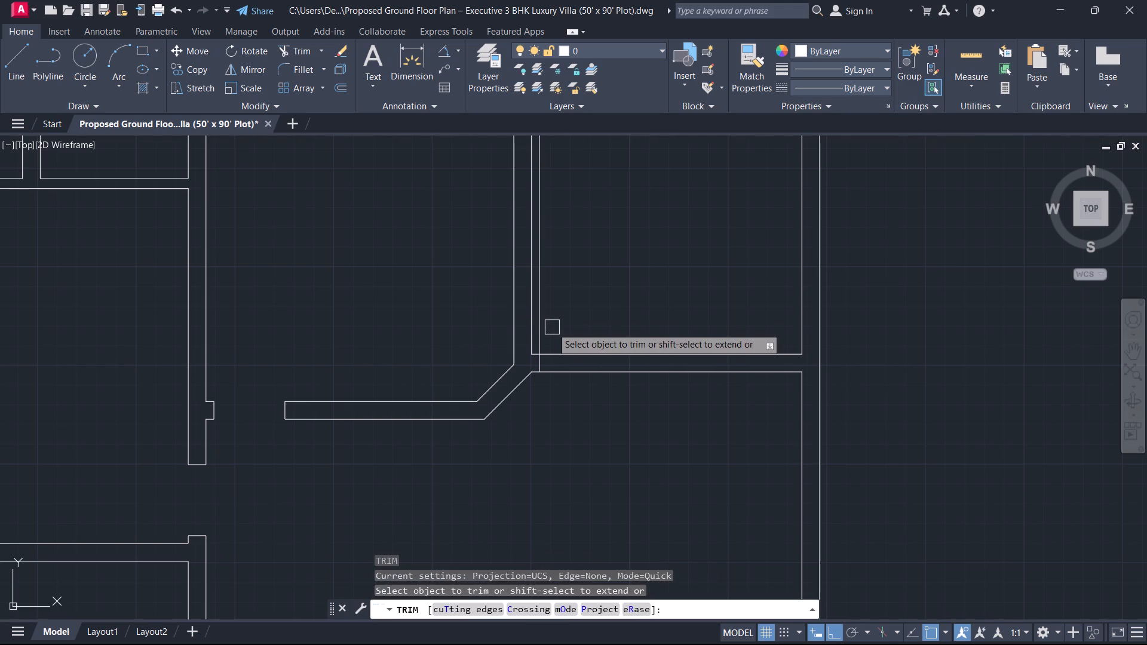
{"action": "left_click", "coordinate": [552, 327]}
{"action": "left_click", "coordinate": [536, 316]}
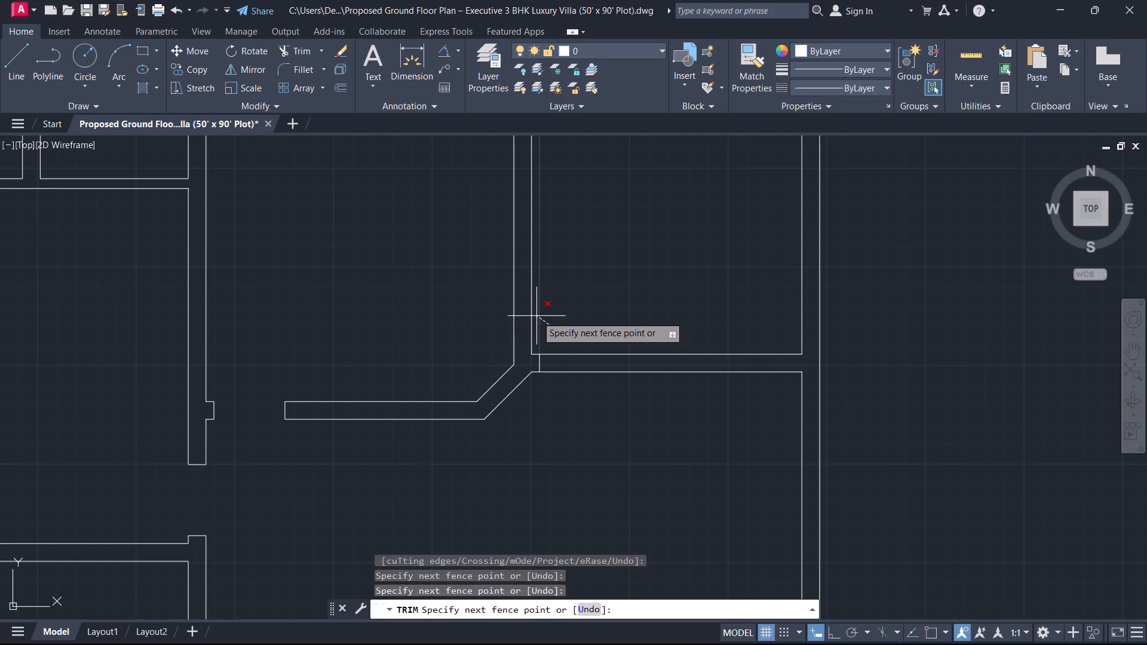
{"action": "key", "text": "Escape"}
Offset the jamb line in the northeast room's south wall 3' to the east.
{"action": "type", "text": "o"}
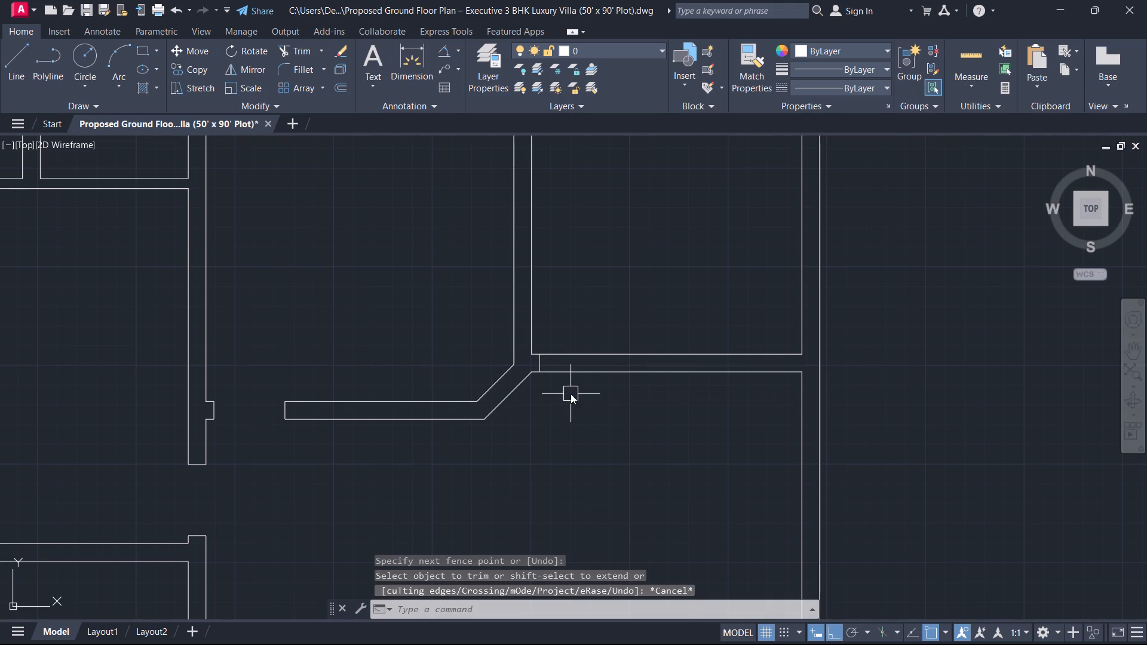
{"action": "key", "text": "space"}
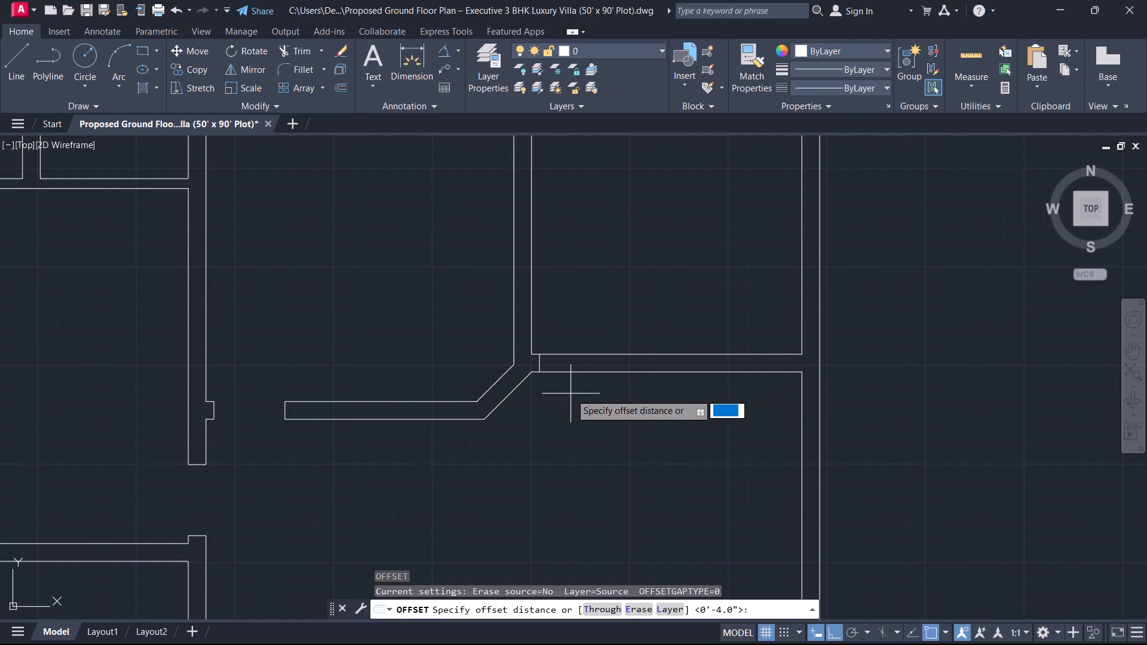
{"action": "key", "text": "3"}
{"action": "key", "text": "apostrophe"}
{"action": "key", "text": "Return"}
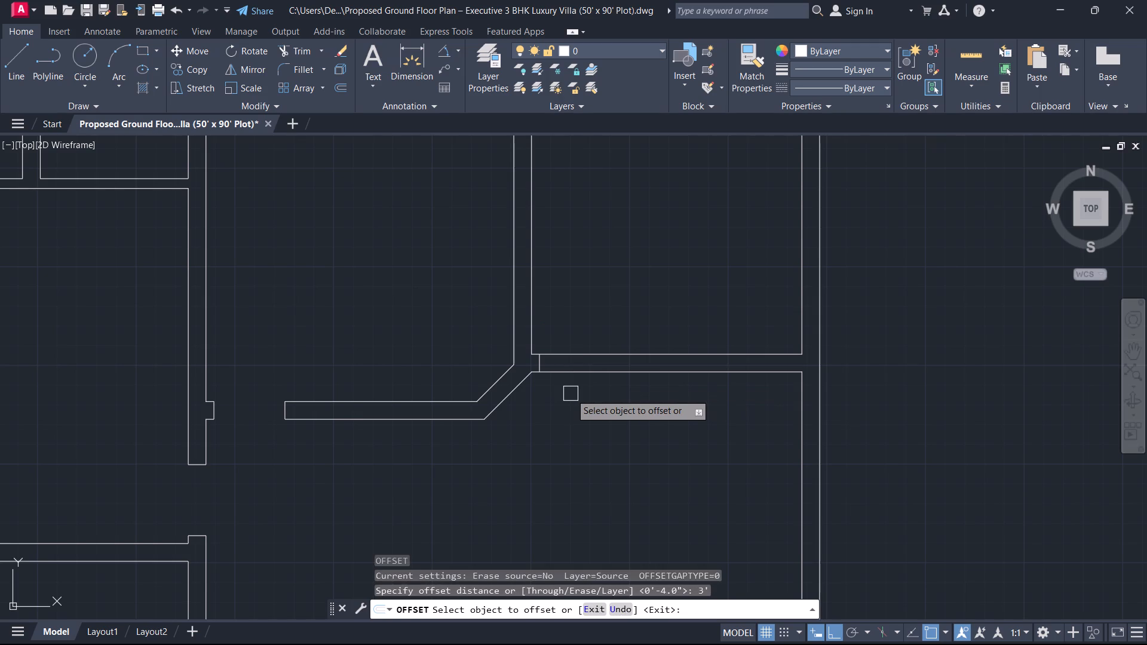
{"action": "scroll", "coordinate": [571, 386], "scroll_direction": "up", "scroll_amount": 3}
{"action": "left_click", "coordinate": [455, 322]}
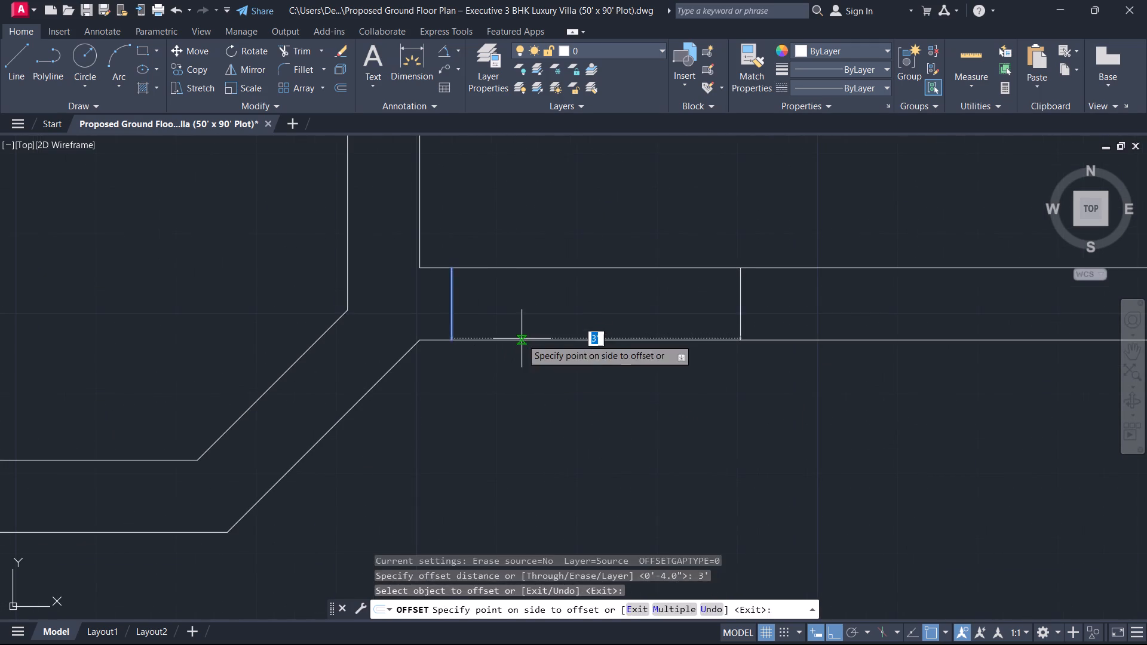
{"action": "left_click", "coordinate": [541, 339]}
{"action": "key", "text": "Escape"}
Trim both south wall lines between the two jambs to open the doorway into the northeast room.
{"action": "key", "text": "t"}
{"action": "key", "text": "r"}
{"action": "key", "text": "space"}
{"action": "left_click_drag", "start_coordinate": [574, 425], "coordinate": [572, 418]}
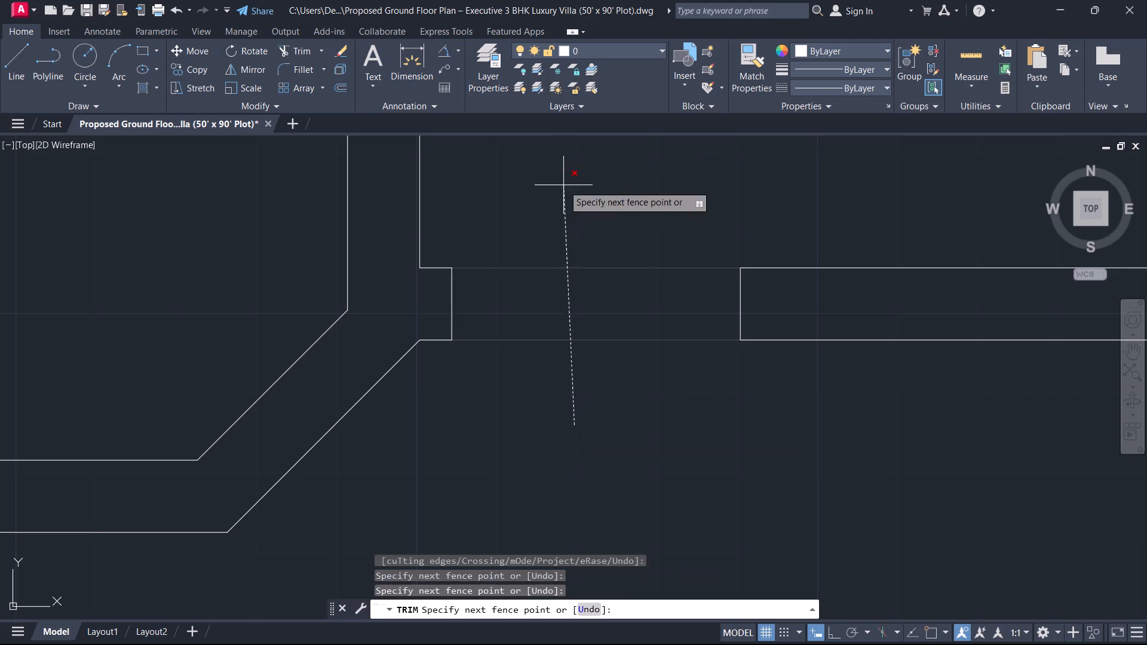
{"action": "left_click", "coordinate": [573, 196]}
{"action": "key", "text": "Escape"}
Offset the northeast room's west inner wall line 4" east for a jamb in the north wall.
{"action": "scroll", "coordinate": [677, 351], "scroll_direction": "down", "scroll_amount": 3}
{"action": "scroll", "coordinate": [674, 350], "scroll_direction": "up", "scroll_amount": 1}
{"action": "scroll", "coordinate": [649, 378], "scroll_direction": "down", "scroll_amount": 3}
{"action": "scroll", "coordinate": [680, 307], "scroll_direction": "down", "scroll_amount": 1}
{"action": "scroll", "coordinate": [679, 308], "scroll_direction": "up", "scroll_amount": 1}
{"action": "scroll", "coordinate": [675, 313], "scroll_direction": "down", "scroll_amount": 1}
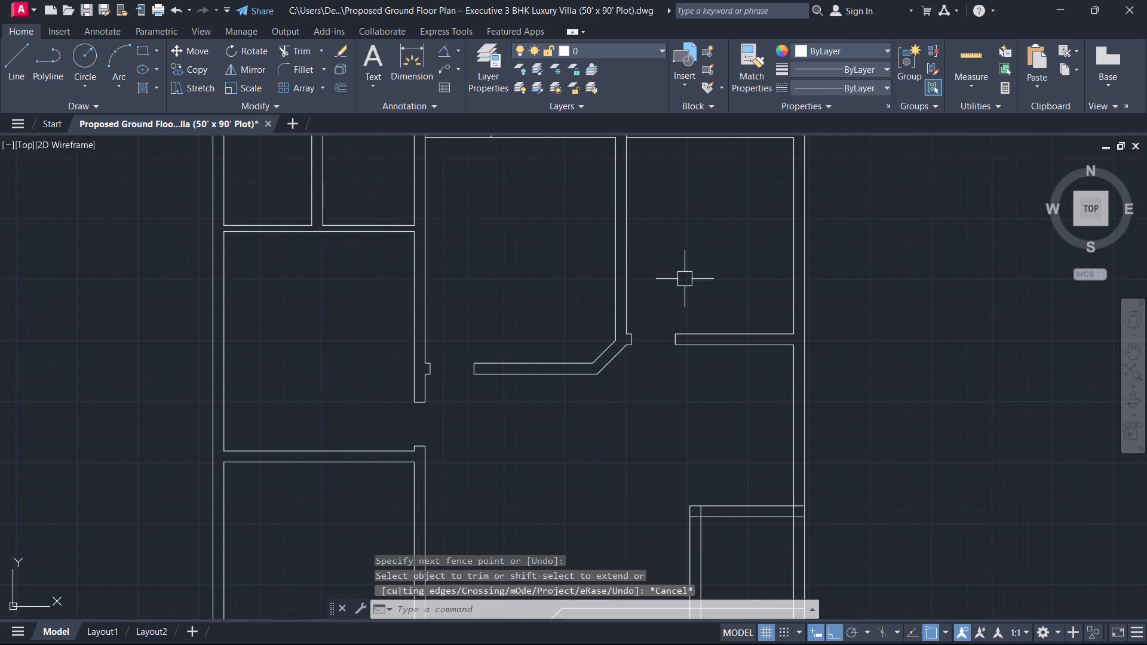
{"action": "scroll", "coordinate": [685, 277], "scroll_direction": "down", "scroll_amount": 1}
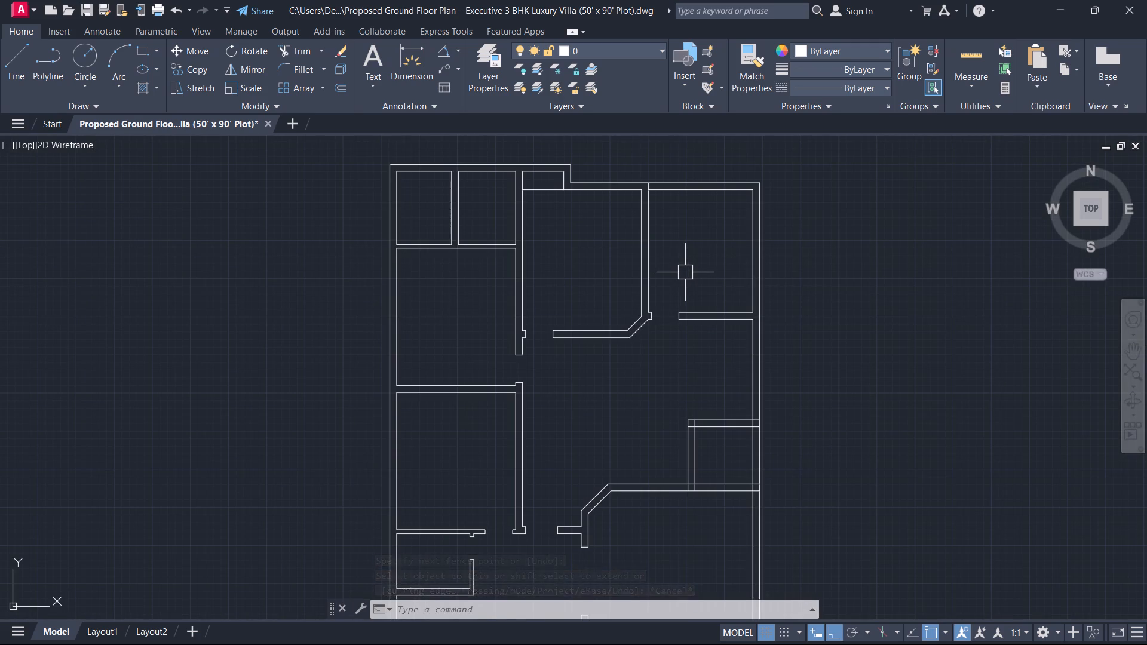
{"action": "type", "text": "o"}
{"action": "key", "text": "space"}
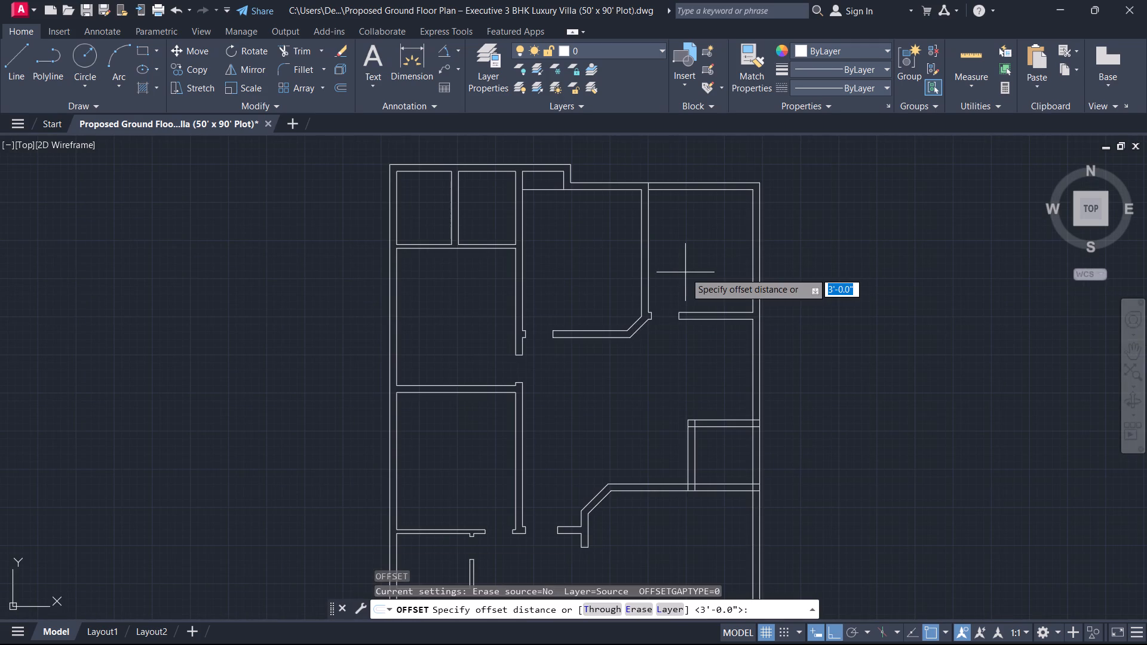
{"action": "key", "text": "4"}
{"action": "key", "text": "Return"}
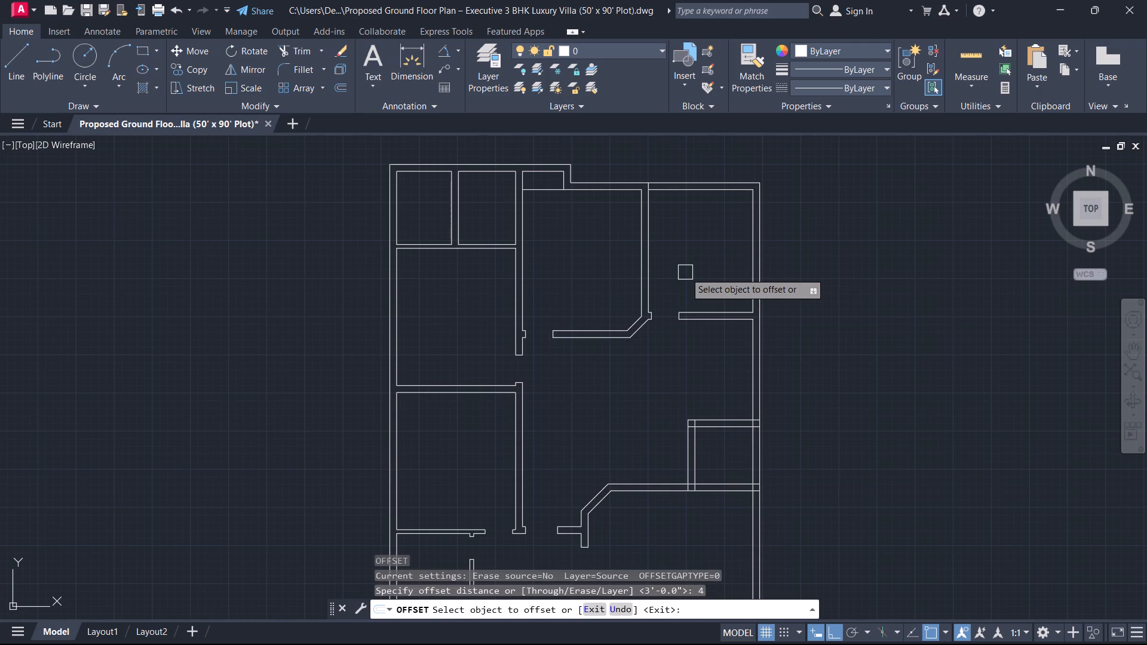
{"action": "scroll", "coordinate": [611, 240], "scroll_direction": "up", "scroll_amount": 3}
{"action": "middle_click_drag", "start_coordinate": [663, 205], "coordinate": [539, 406]}
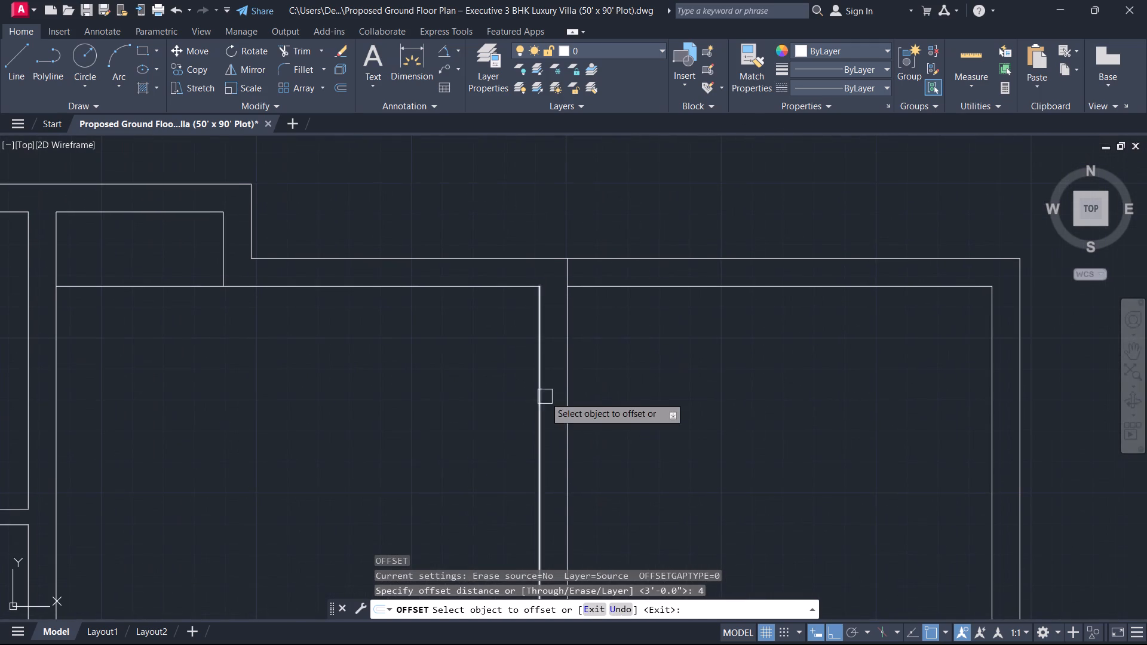
{"action": "left_click", "coordinate": [567, 391]}
{"action": "left_click", "coordinate": [604, 388]}
{"action": "key", "text": "Escape"}
Trim the offset line inside the room and the original wall line's piece crossing the north wall, leaving only the jamb line.
{"action": "type", "text": "tr"}
{"action": "key", "text": "space"}
{"action": "left_click", "coordinate": [585, 342]}
{"action": "scroll", "coordinate": [554, 263], "scroll_direction": "up", "scroll_amount": 2}
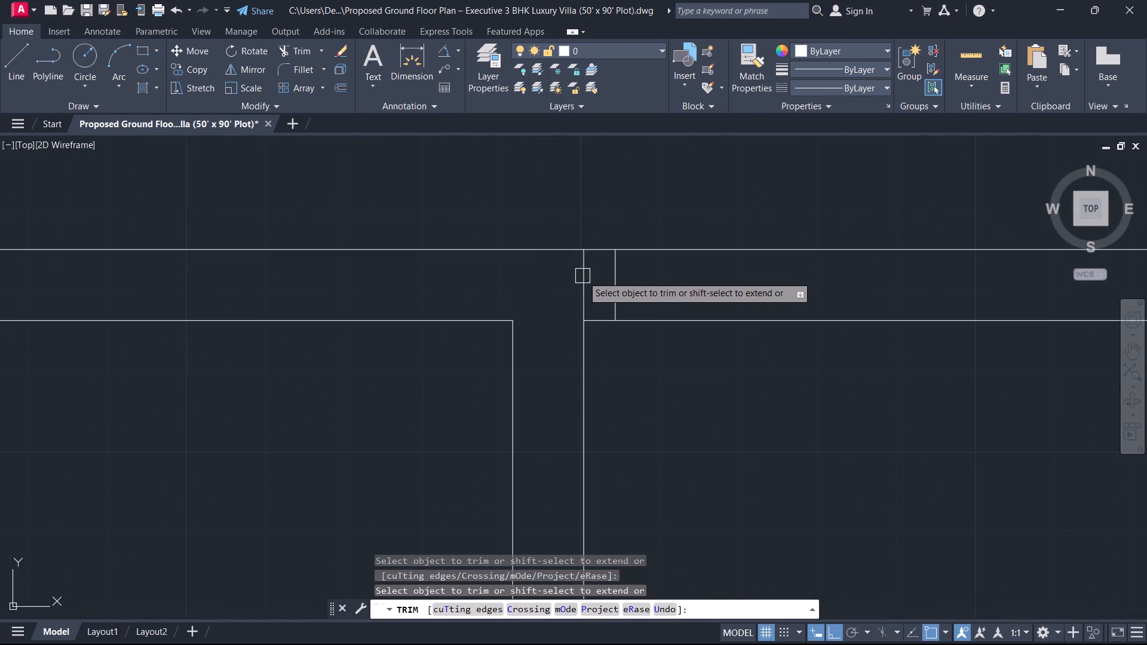
{"action": "left_click", "coordinate": [585, 278]}
{"action": "key", "text": "Escape"}
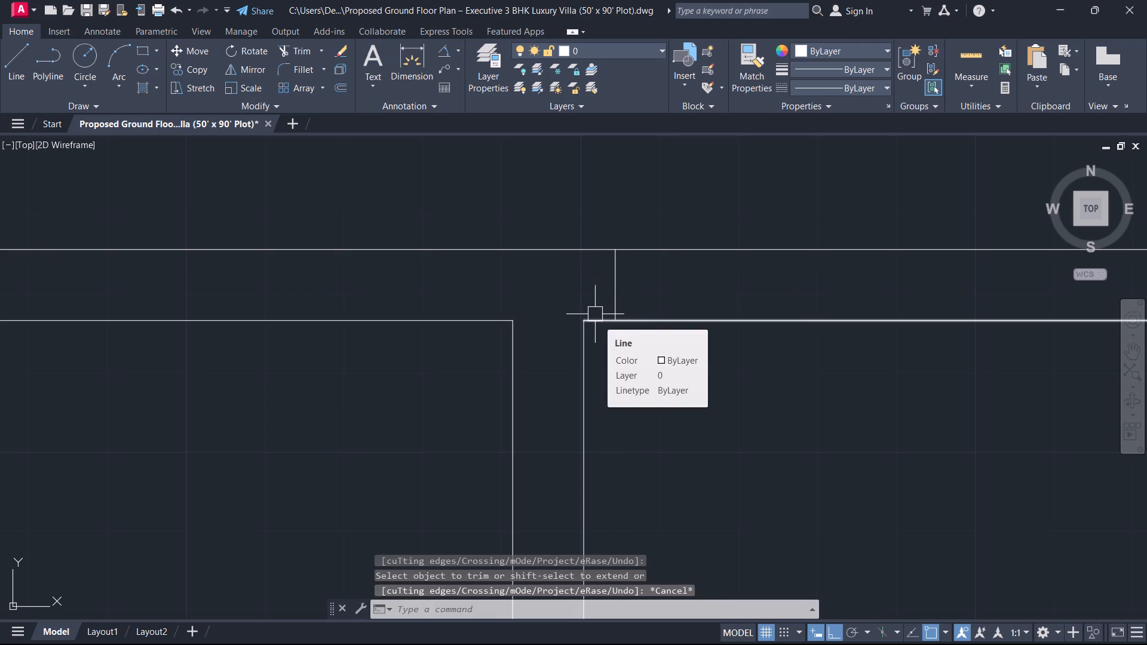
Offset the jamb line in the northeast room's north wall 3' to the east.
{"action": "key", "text": "o"}
{"action": "key", "text": "space"}
{"action": "type", "text": "3'"}
{"action": "key", "text": "Return"}
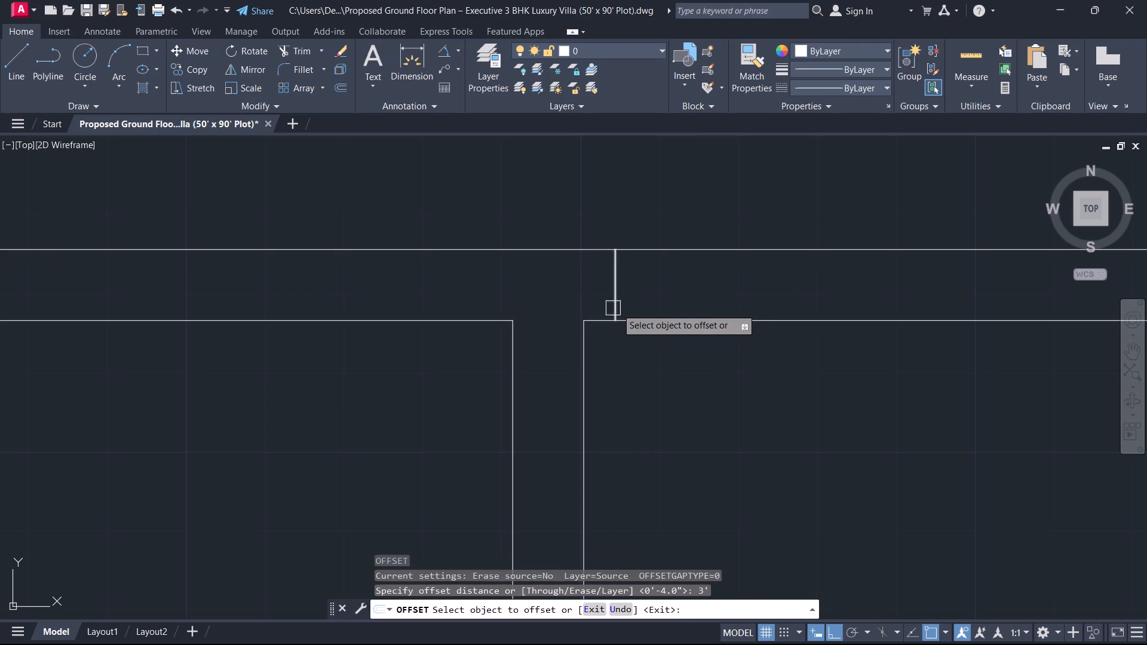
{"action": "left_click", "coordinate": [619, 285]}
{"action": "left_click", "coordinate": [700, 283]}
{"action": "scroll", "coordinate": [678, 346], "scroll_direction": "up", "scroll_amount": 1}
{"action": "scroll", "coordinate": [677, 346], "scroll_direction": "down", "scroll_amount": 4}
{"action": "middle_click_drag", "start_coordinate": [753, 300], "coordinate": [745, 16]}
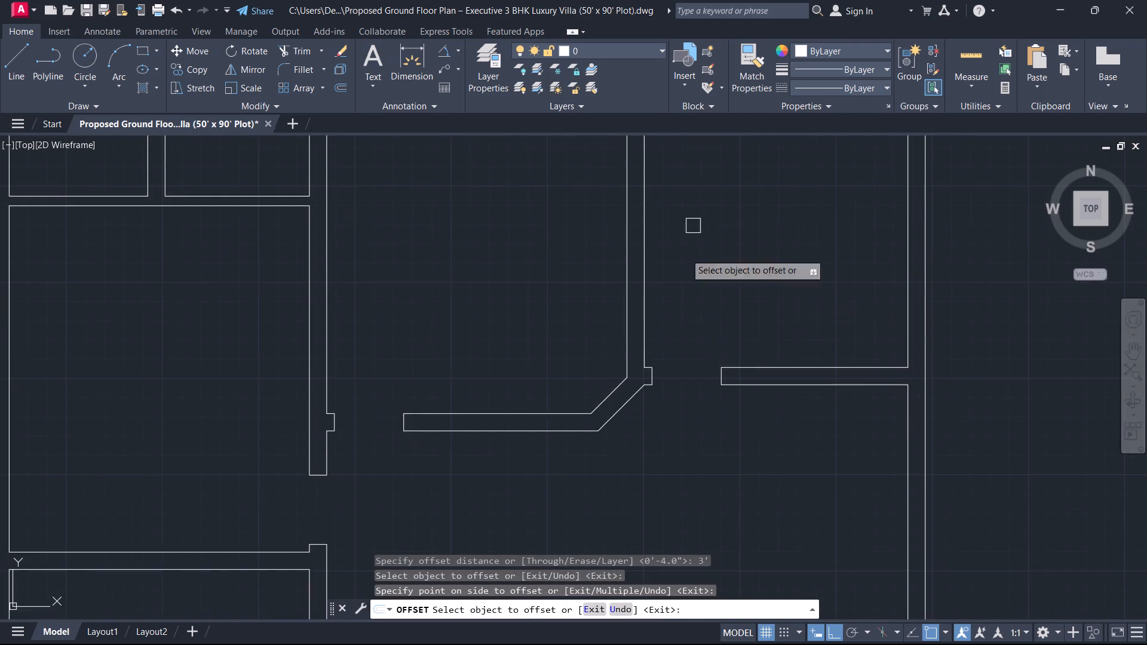
{"action": "scroll", "coordinate": [631, 408], "scroll_direction": "up", "scroll_amount": 3}
{"action": "scroll", "coordinate": [691, 311], "scroll_direction": "down", "scroll_amount": 5}
{"action": "middle_click_drag", "start_coordinate": [728, 252], "coordinate": [574, 541]}
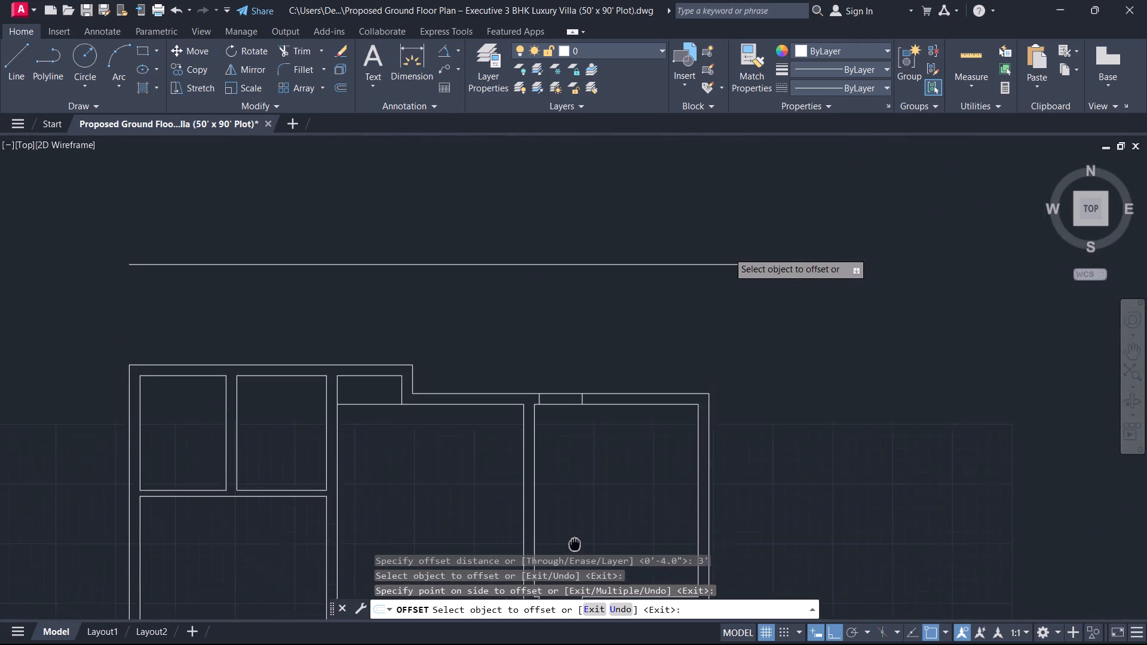
{"action": "middle_click_drag", "start_coordinate": [574, 541], "coordinate": [566, 514]}
{"action": "key", "text": "Escape"}
Trim both north wall lines between the two jambs to open the northeast room's exterior doorway.
{"action": "scroll", "coordinate": [559, 385], "scroll_direction": "up", "scroll_amount": 1}
{"action": "type", "text": "tr"}
{"action": "key", "text": "space"}
{"action": "left_click_drag", "start_coordinate": [563, 404], "coordinate": [560, 389]}
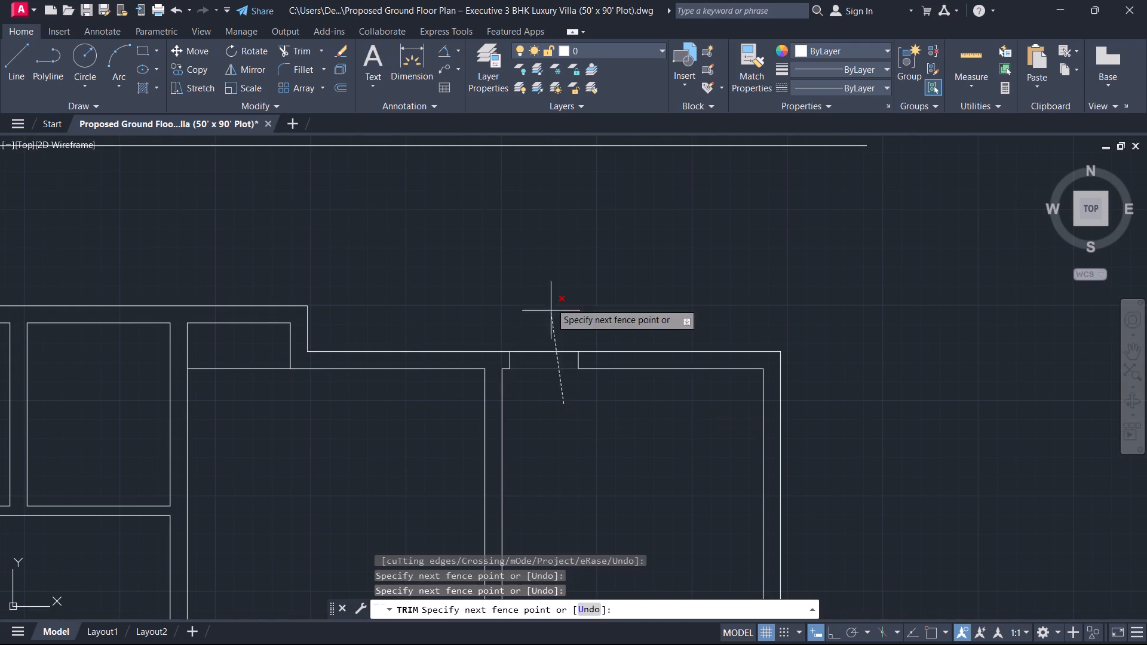
{"action": "left_click", "coordinate": [551, 296]}
{"action": "key", "text": "Escape"}
{"action": "scroll", "coordinate": [422, 392], "scroll_direction": "down", "scroll_amount": 2}
{"action": "middle_click_drag", "start_coordinate": [393, 417], "coordinate": [443, 366]}
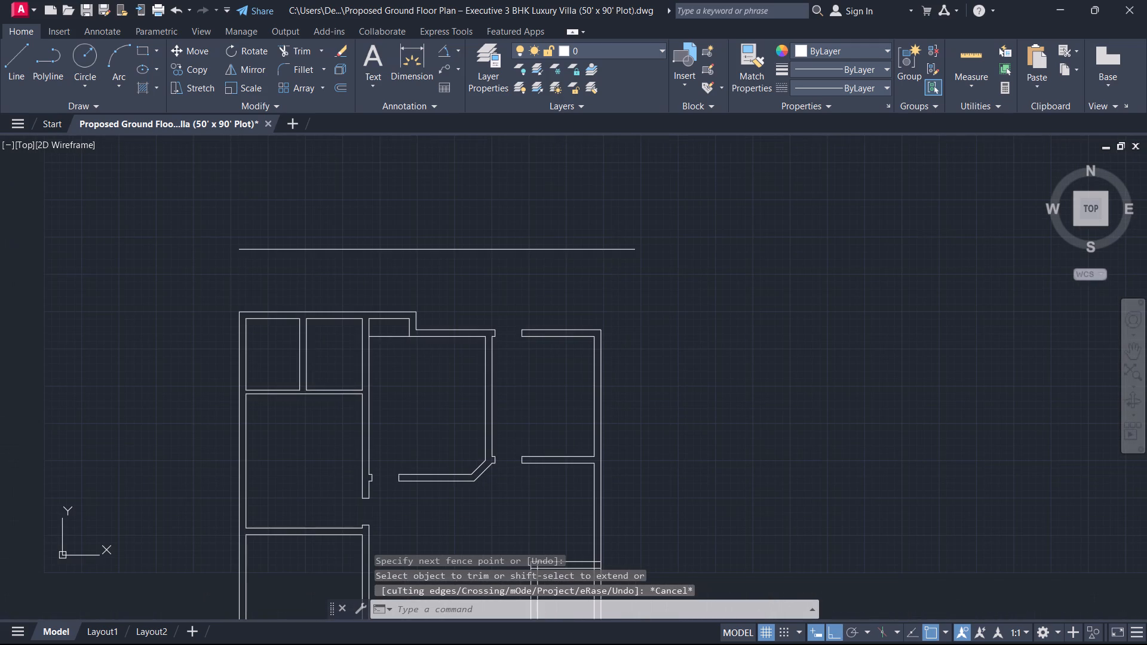
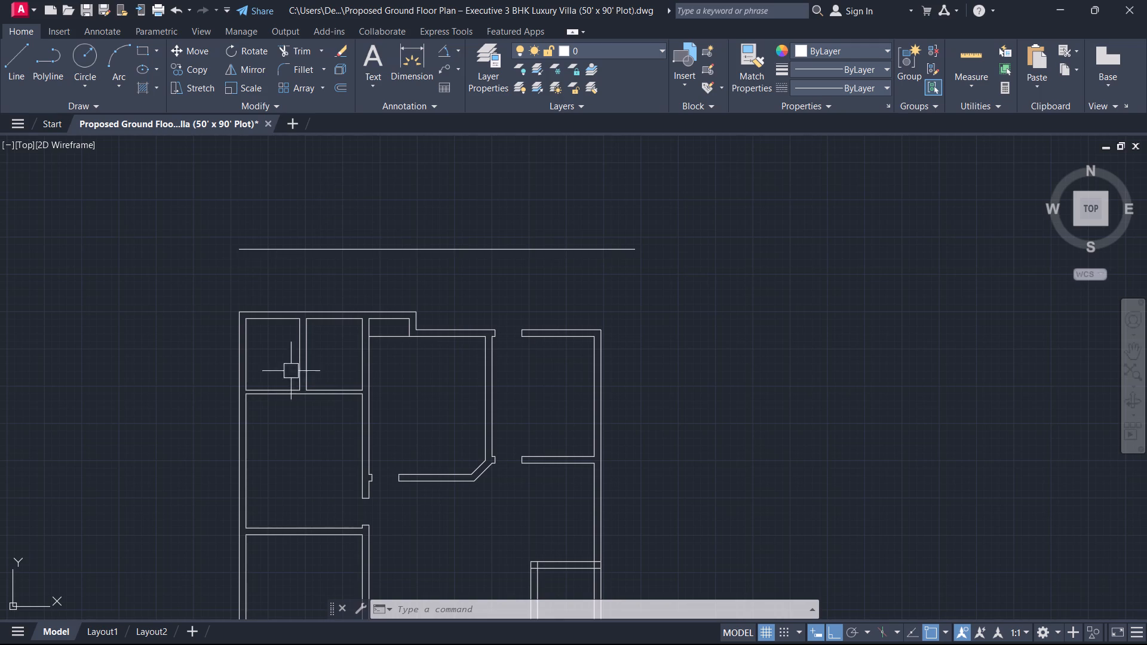
Offset the west inner wall line of the large room below the two small northwest rooms 4" to the east.
{"action": "middle_click_drag", "start_coordinate": [403, 360], "coordinate": [522, 228]}
{"action": "scroll", "coordinate": [505, 243], "scroll_direction": "up", "scroll_amount": 1}
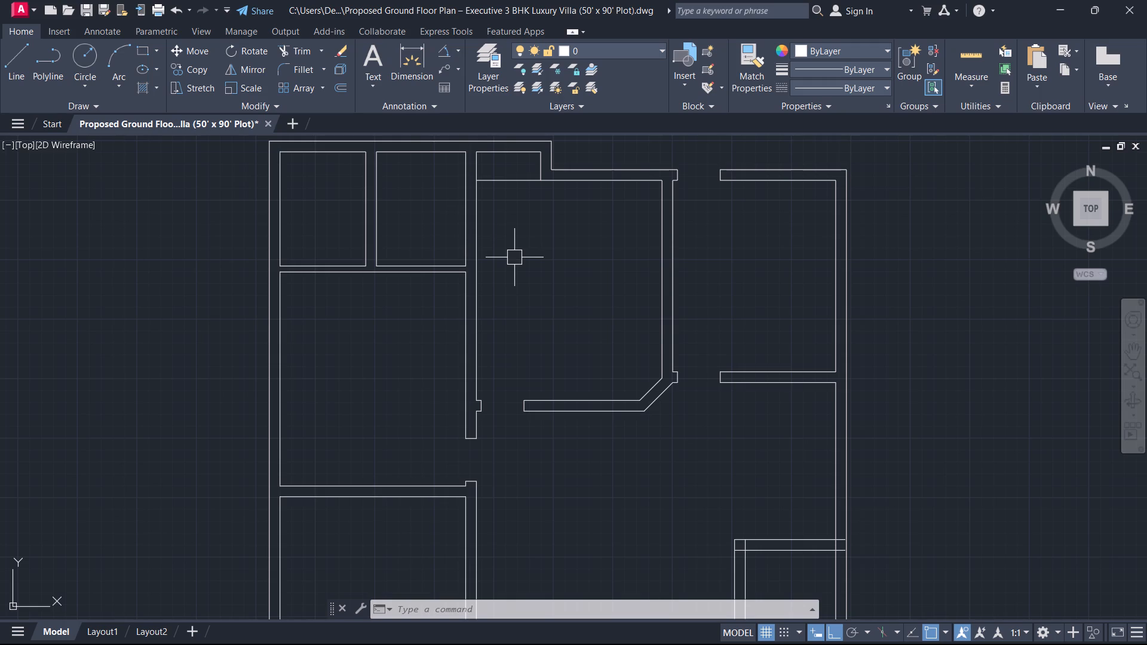
{"action": "scroll", "coordinate": [544, 335], "scroll_direction": "down", "scroll_amount": 1}
{"action": "middle_click_drag", "start_coordinate": [542, 334], "coordinate": [771, 286]}
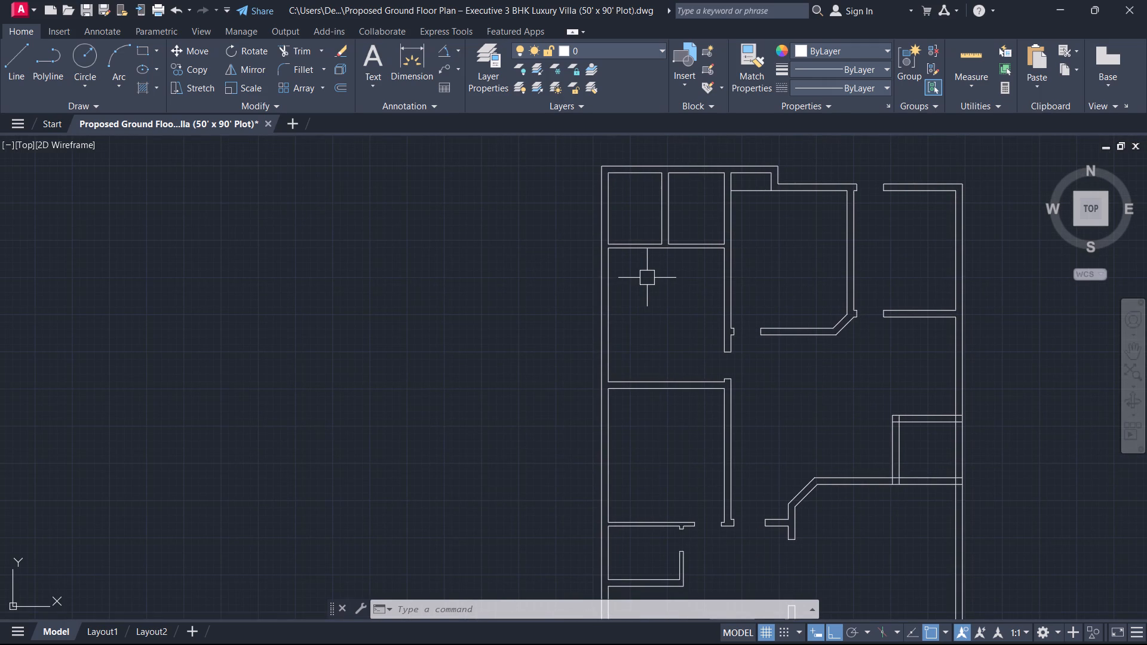
{"action": "scroll", "coordinate": [643, 276], "scroll_direction": "up", "scroll_amount": 3}
{"action": "middle_click_drag", "start_coordinate": [653, 257], "coordinate": [640, 384]}
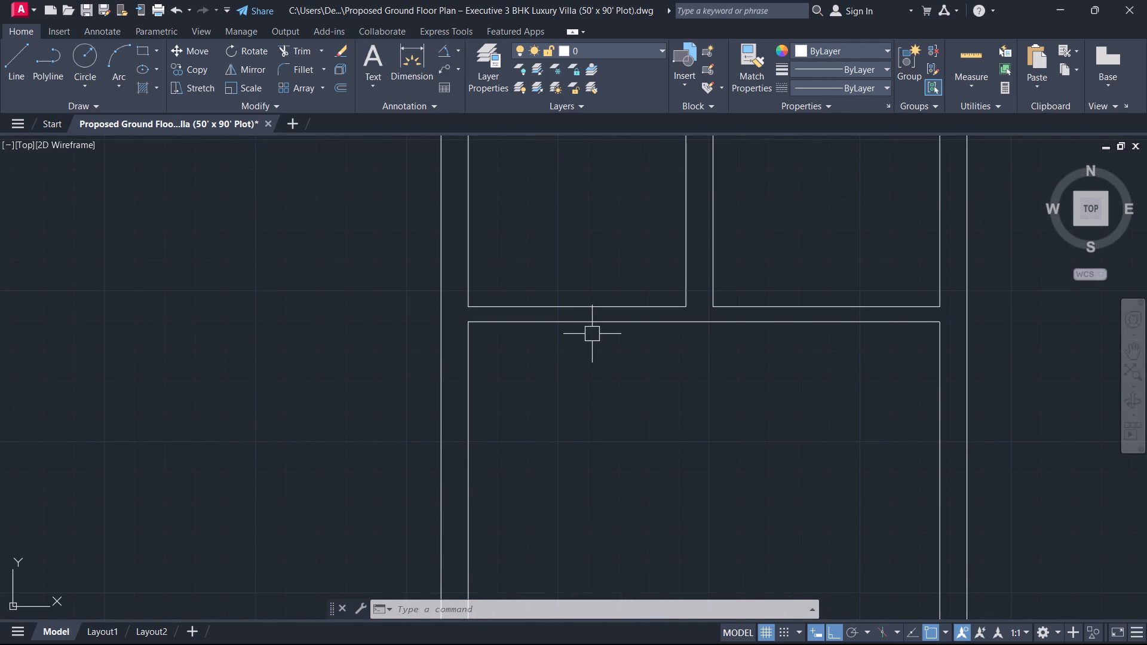
{"action": "type", "text": "o"}
{"action": "key", "text": "space"}
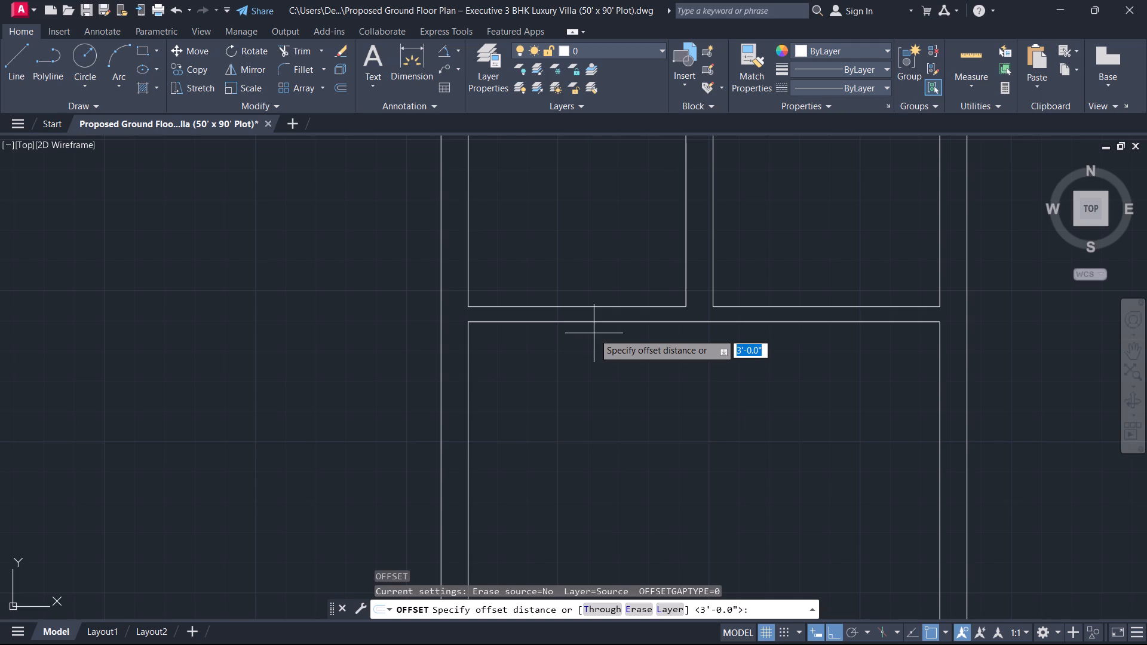
{"action": "key", "text": "5"}
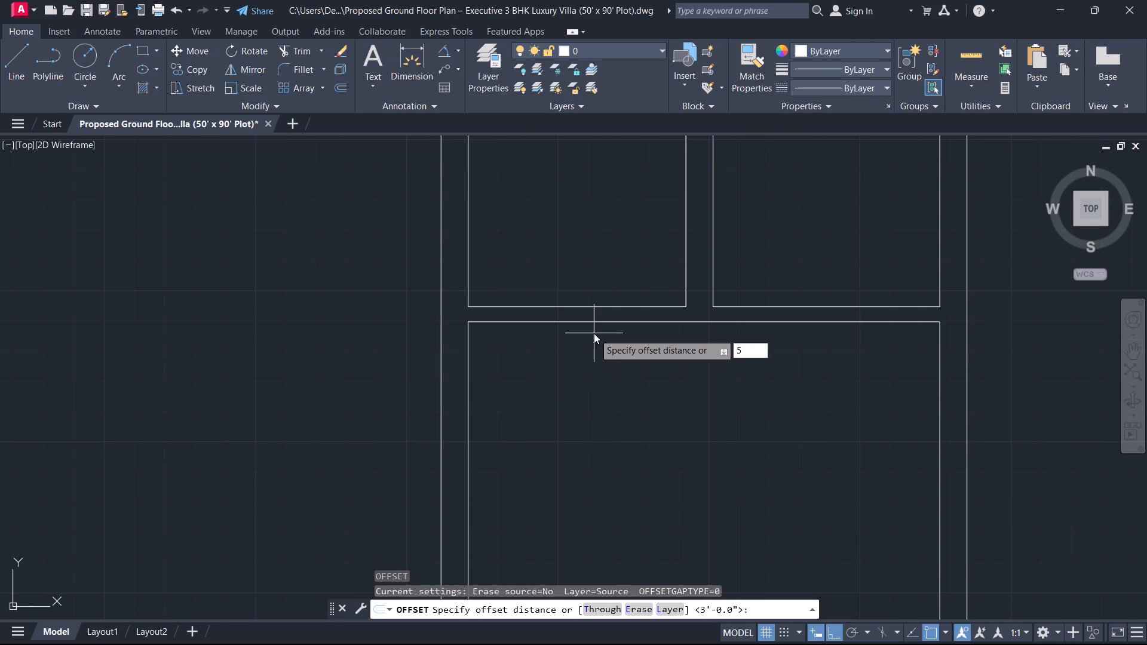
{"action": "key", "text": "BackSpace"}
{"action": "key", "text": "4"}
{"action": "key", "text": "Return"}
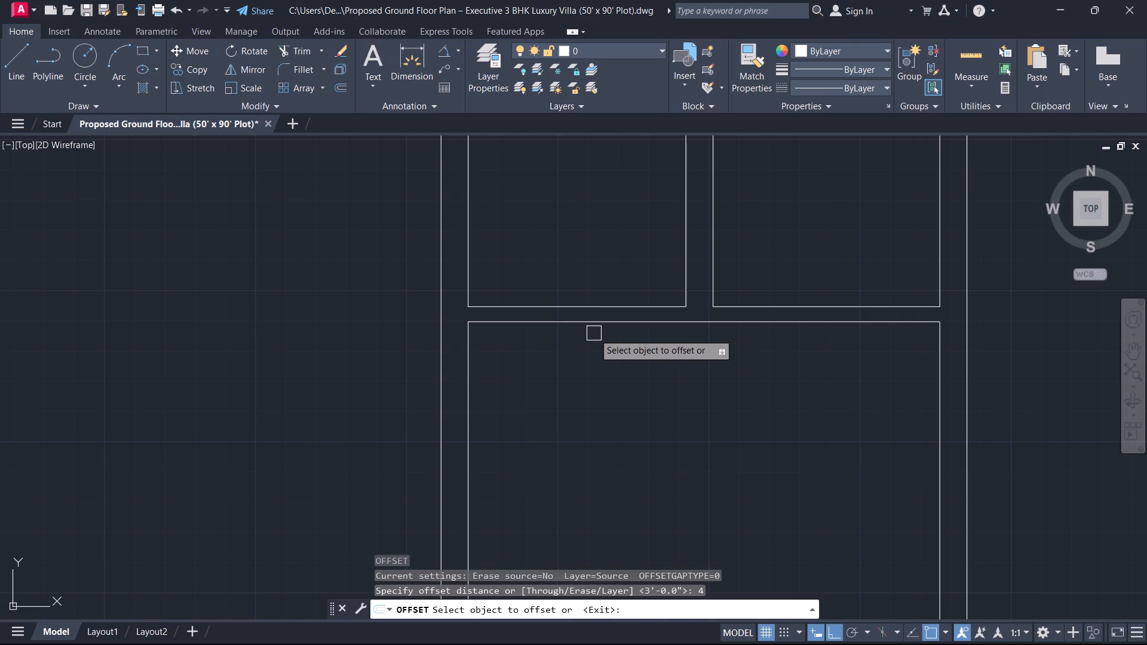
{"action": "left_click", "coordinate": [467, 437]}
{"action": "left_click", "coordinate": [508, 417]}
{"action": "key", "text": "Escape"}
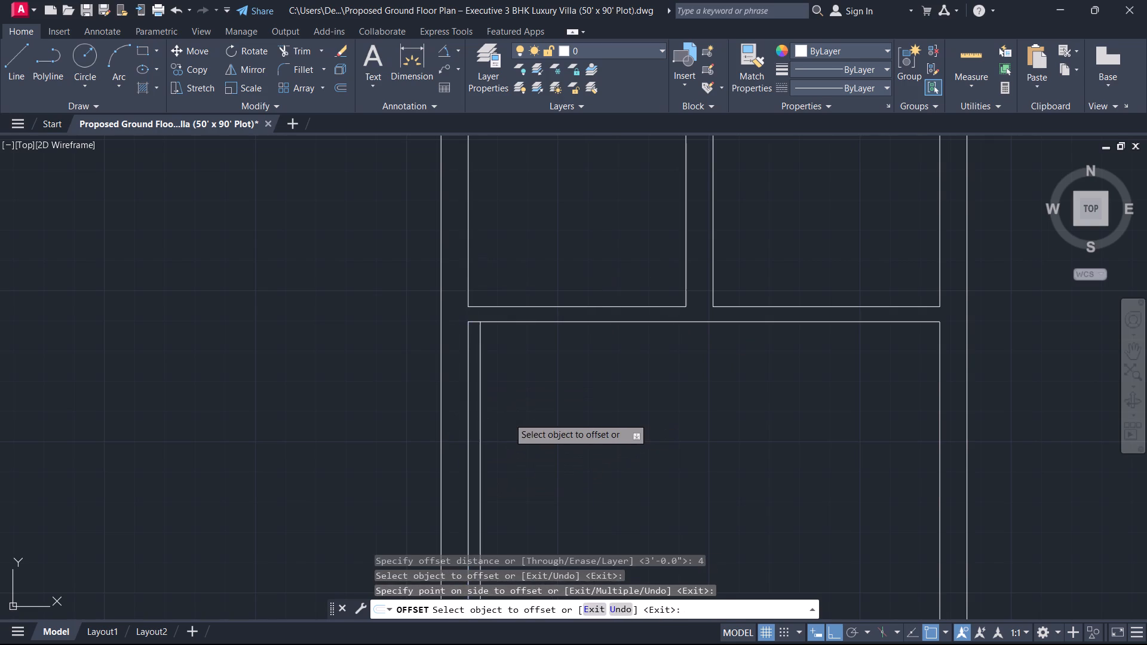
Extend the offset line north across the small room's south wall and trim its part inside the large room, leaving a jamb line.
{"action": "type", "text": "ex"}
{"action": "key", "text": "space"}
{"action": "left_click", "coordinate": [479, 379]}
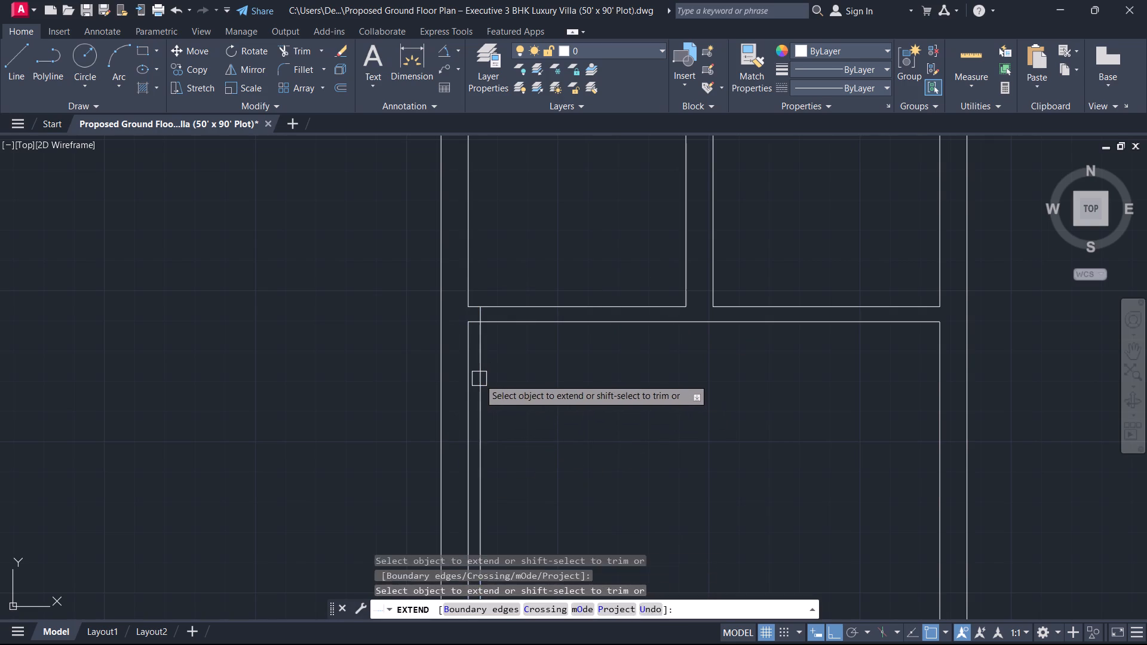
{"action": "key", "text": "Escape"}
{"action": "type", "text": "tr"}
{"action": "key", "text": "space"}
{"action": "left_click", "coordinate": [481, 379]}
{"action": "key", "text": "Escape"}
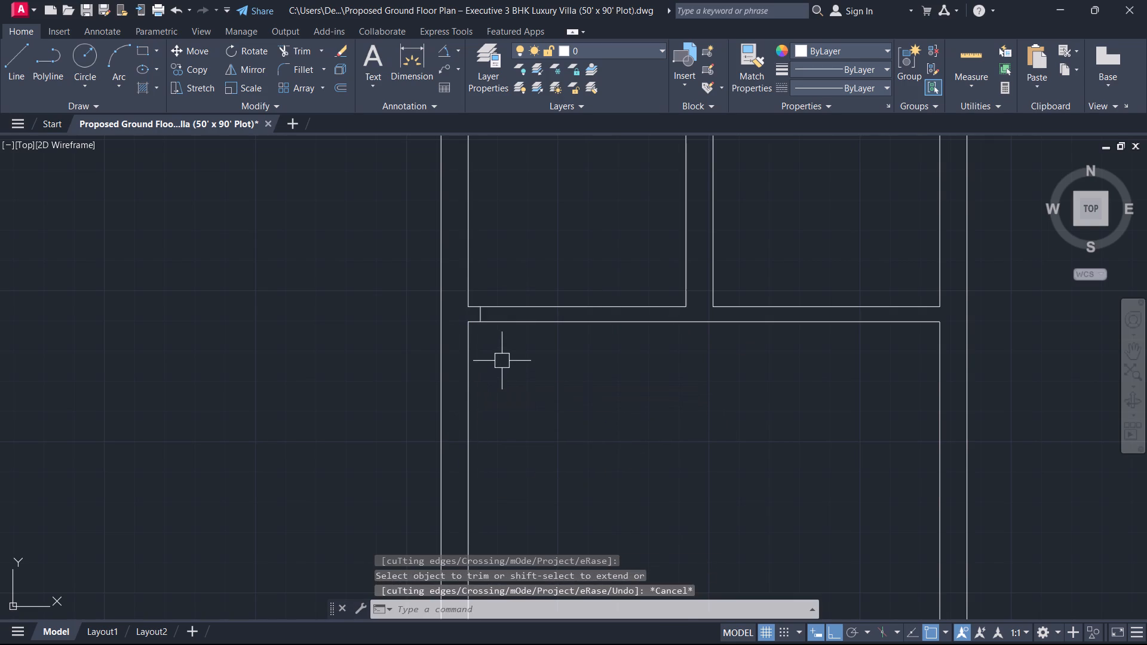
Offset the jamb line in the northwest corner room's south wall 3' to the east.
{"action": "type", "text": "o"}
{"action": "key", "text": "space"}
{"action": "type", "text": "3'"}
{"action": "key", "text": "Return"}
{"action": "scroll", "coordinate": [507, 363], "scroll_direction": "up", "scroll_amount": 4}
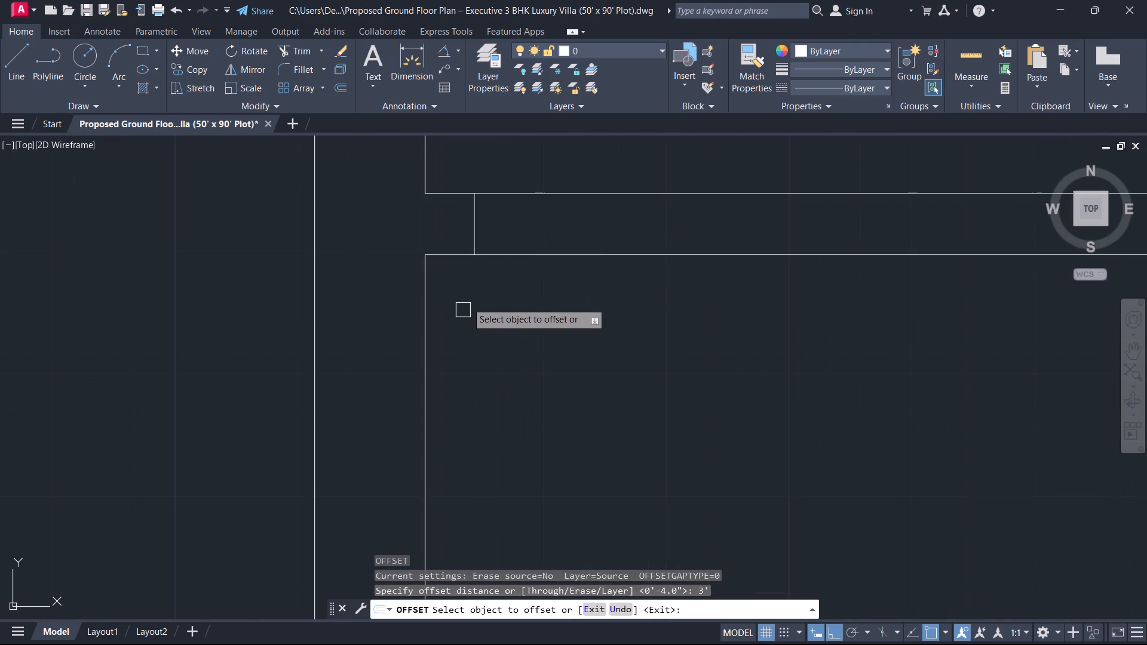
{"action": "left_click", "coordinate": [482, 230]}
{"action": "left_click_drag", "start_coordinate": [480, 225], "coordinate": [486, 225]}
{"action": "left_click", "coordinate": [533, 226]}
{"action": "key", "text": "Escape"}
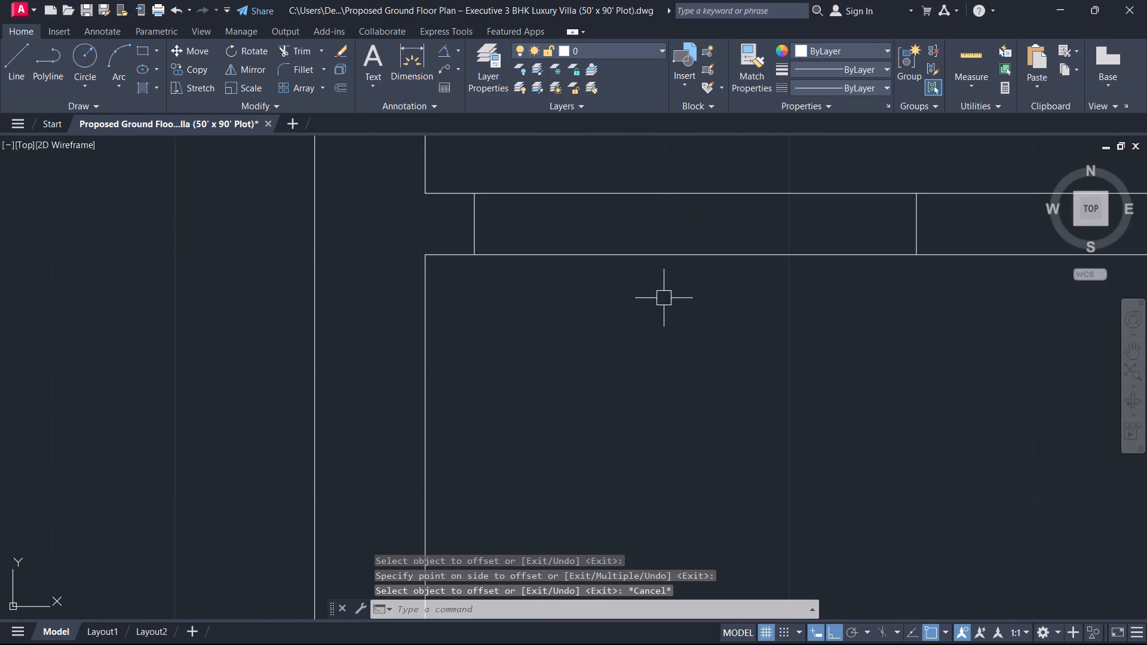
Trim both wall lines between the two jambs to open the doorway in the northwest corner room's south wall.
{"action": "key", "text": "t"}
{"action": "type", "text": "r"}
{"action": "key", "text": "space"}
{"action": "left_click", "coordinate": [647, 308]}
{"action": "left_click", "coordinate": [671, 161]}
{"action": "key", "text": "Escape"}
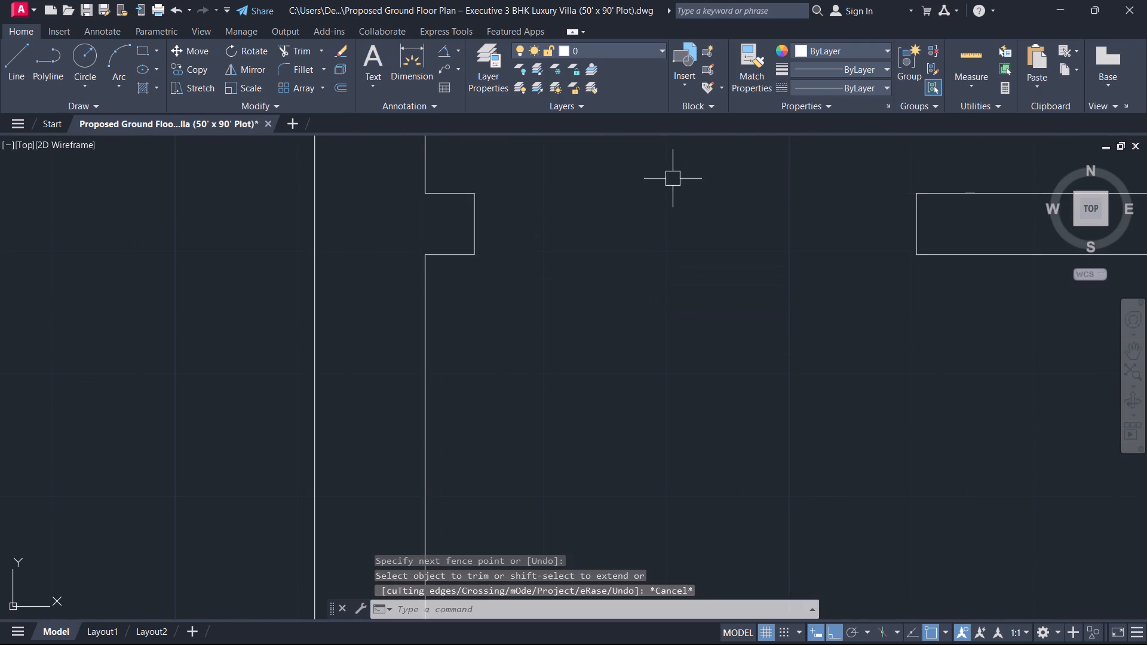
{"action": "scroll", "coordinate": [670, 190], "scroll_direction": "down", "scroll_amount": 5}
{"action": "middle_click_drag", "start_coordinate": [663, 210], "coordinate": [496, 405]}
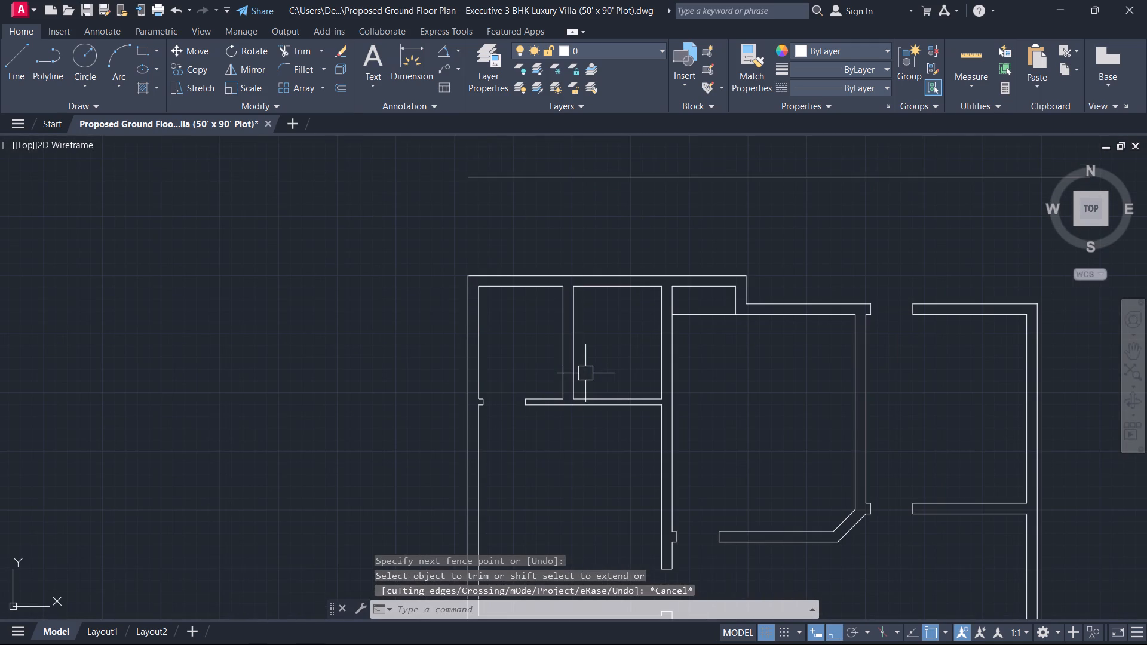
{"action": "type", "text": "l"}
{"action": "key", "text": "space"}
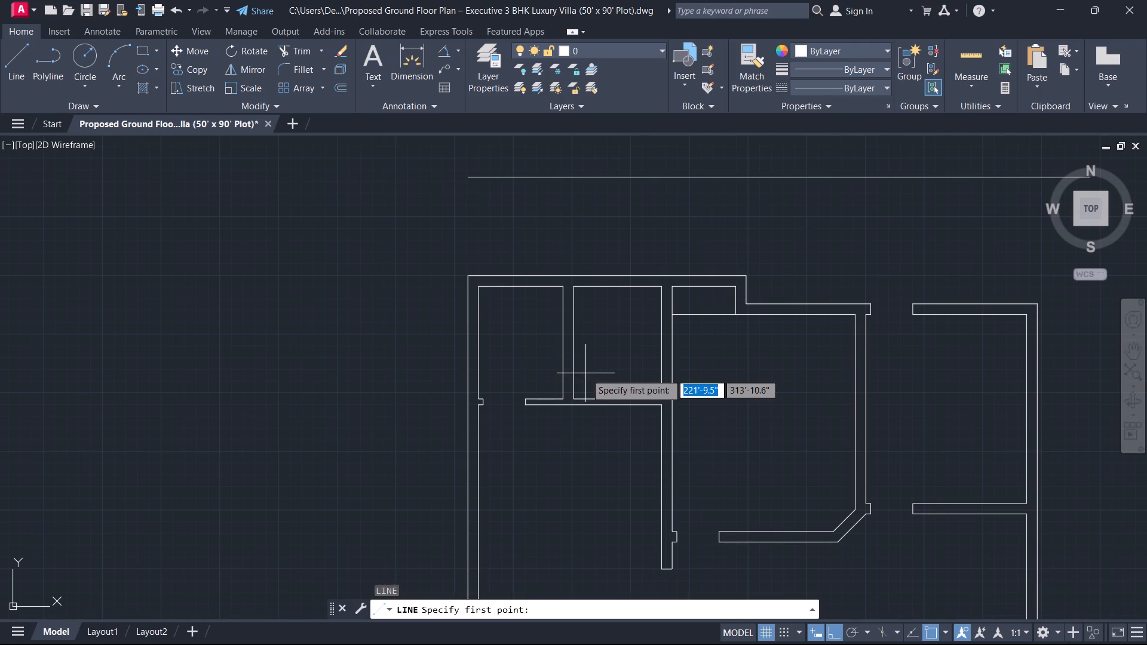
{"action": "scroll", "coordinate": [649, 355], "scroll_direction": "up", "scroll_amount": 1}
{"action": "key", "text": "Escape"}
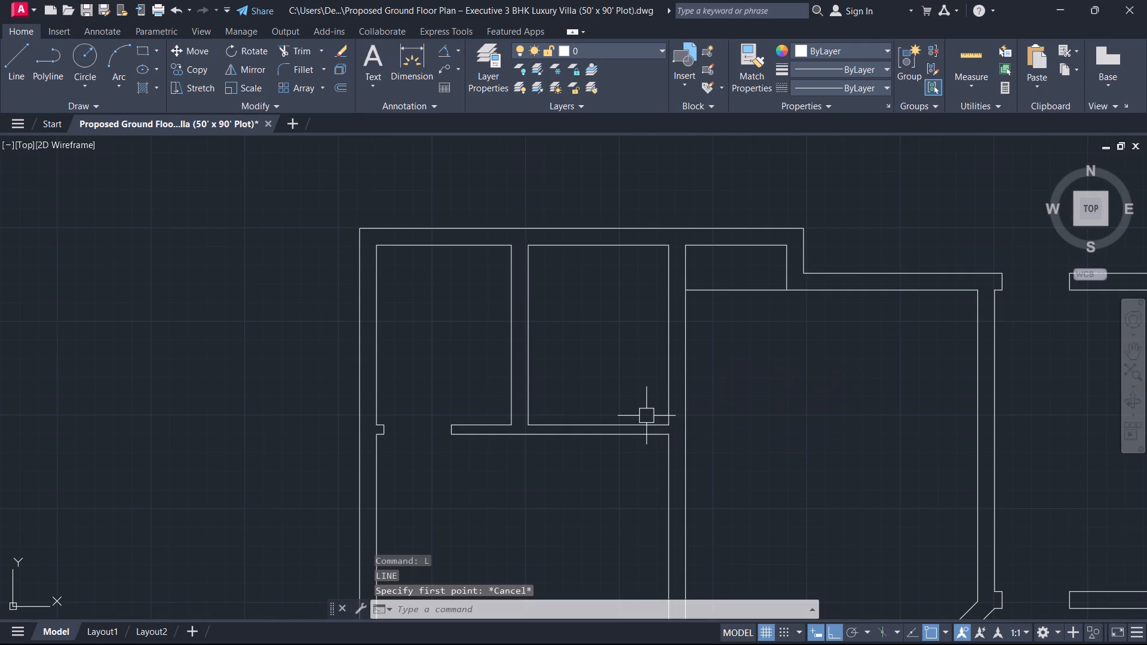
Offset the south inner wall line of the second small northern room 4" to the north.
{"action": "type", "text": "o"}
{"action": "key", "text": "space"}
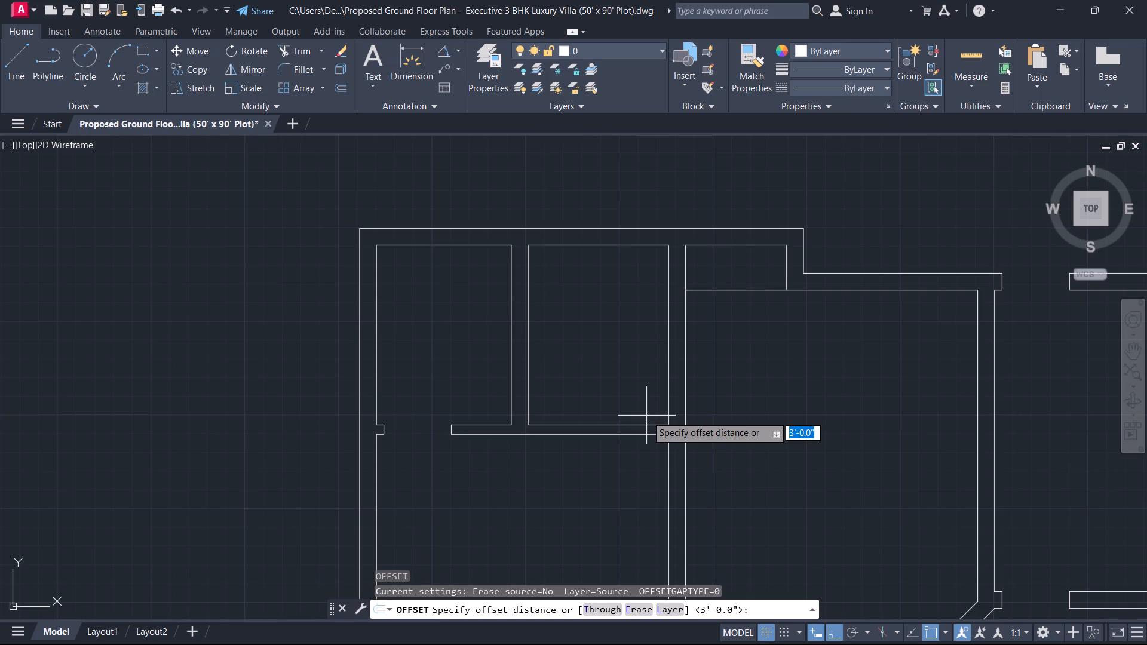
{"action": "key", "text": "4"}
{"action": "key", "text": "Return"}
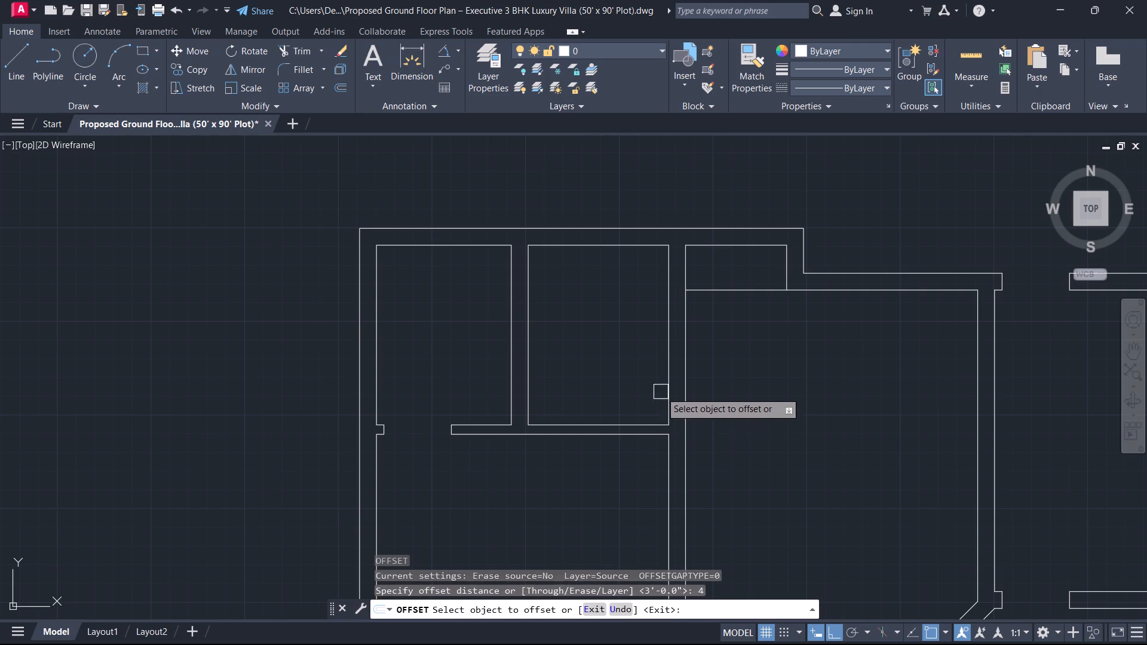
{"action": "scroll", "coordinate": [671, 464], "scroll_direction": "up", "scroll_amount": 2}
{"action": "left_click_drag", "start_coordinate": [628, 370], "coordinate": [629, 363]}
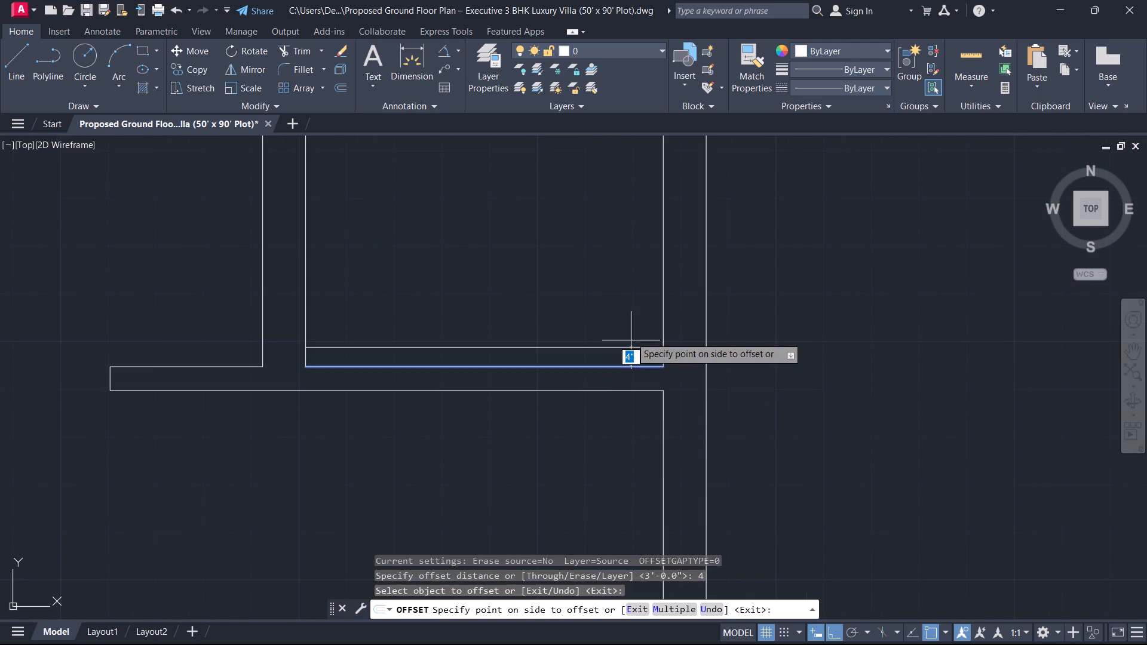
{"action": "left_click", "coordinate": [631, 283]}
{"action": "key", "text": "Escape"}
Extend the offset line east across the second small room's east wall and trim its part inside the room, leaving a jamb line.
{"action": "type", "text": "ex"}
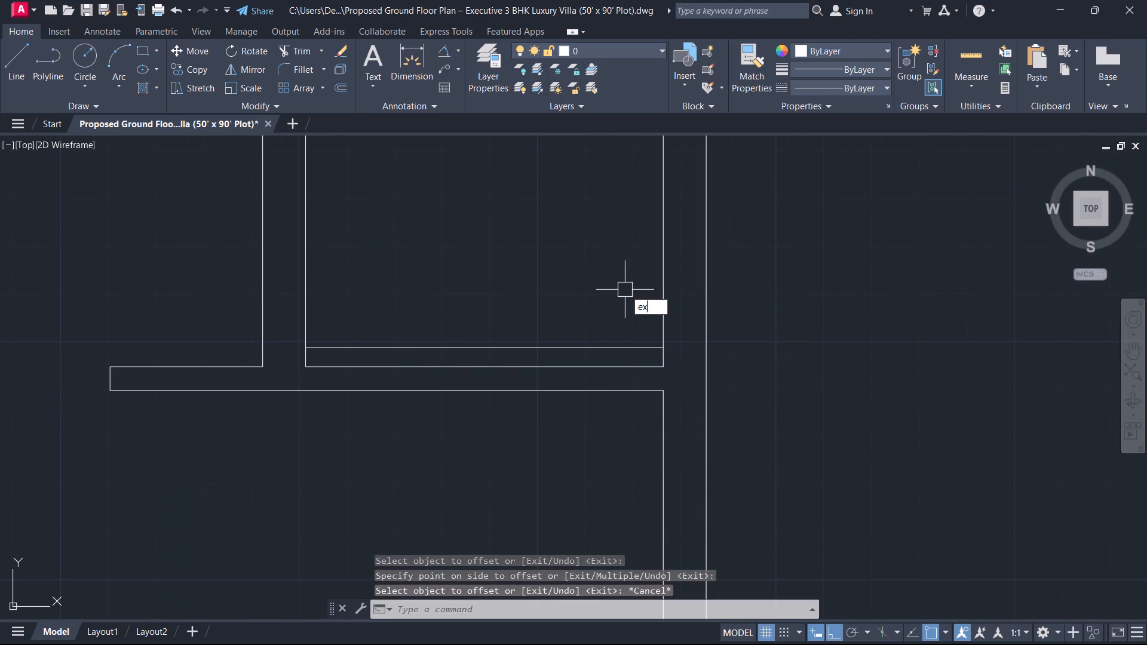
{"action": "key", "text": "space"}
{"action": "left_click", "coordinate": [610, 347]}
{"action": "key", "text": "Escape"}
{"action": "type", "text": "tr"}
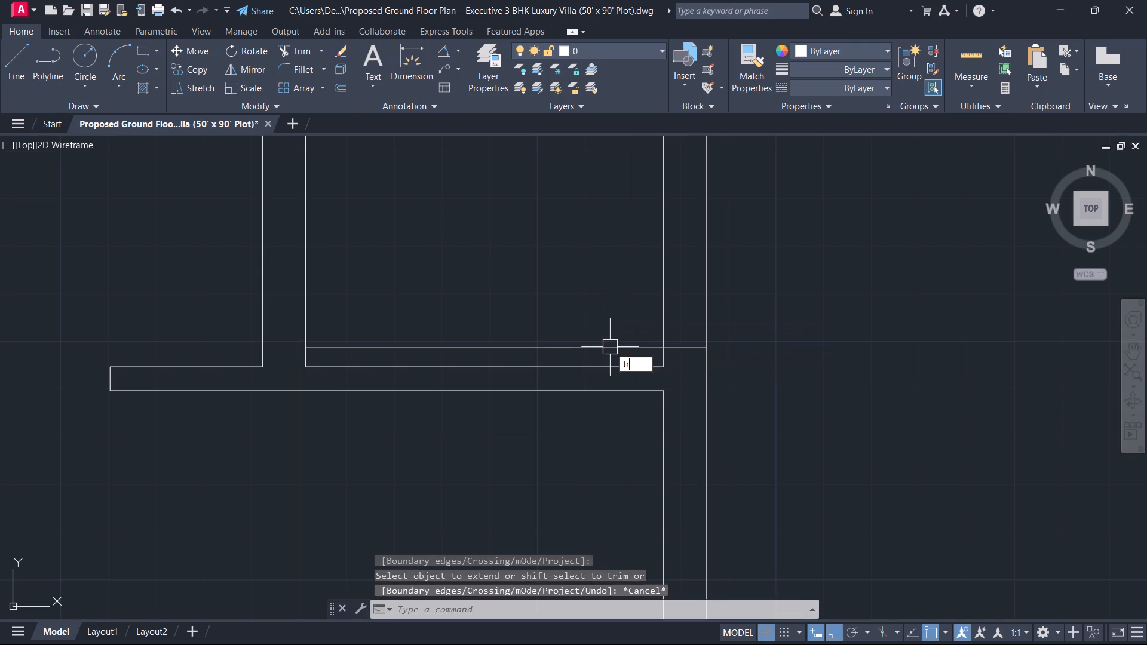
{"action": "key", "text": "space"}
{"action": "left_click", "coordinate": [610, 347]}
{"action": "key", "text": "Escape"}
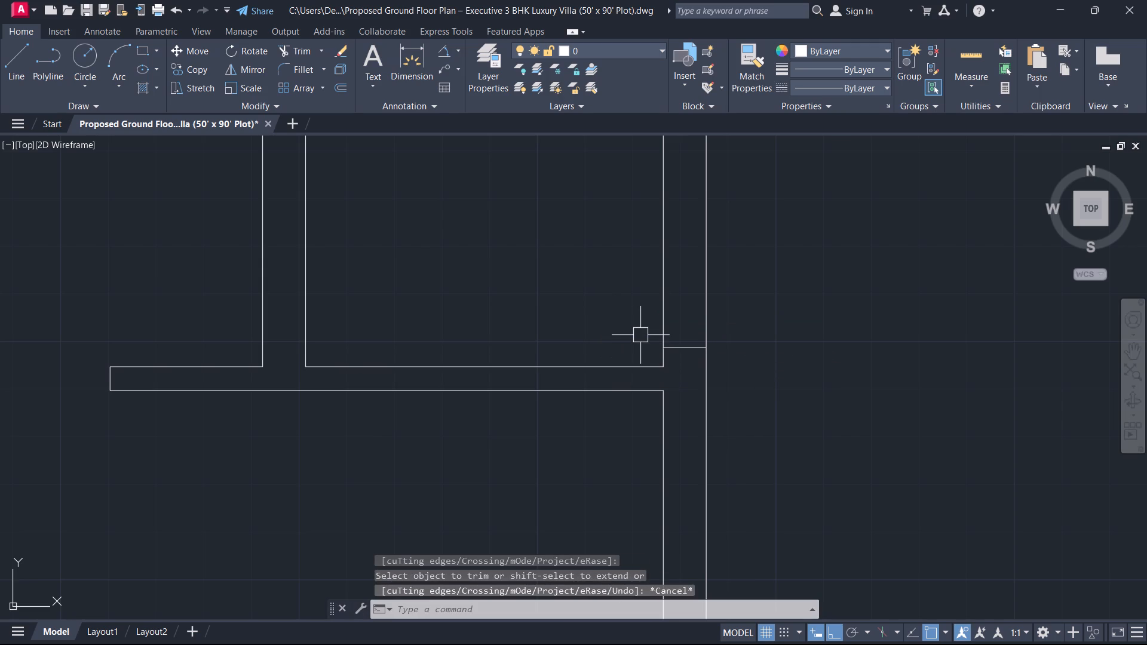
Offset the jamb line in the second small room's east wall 2'6" to the north.
{"action": "type", "text": "o"}
{"action": "key", "text": "space"}
{"action": "type", "text": "2'6"}
{"action": "key", "text": "Return"}
{"action": "scroll", "coordinate": [693, 340], "scroll_direction": "up", "scroll_amount": 2}
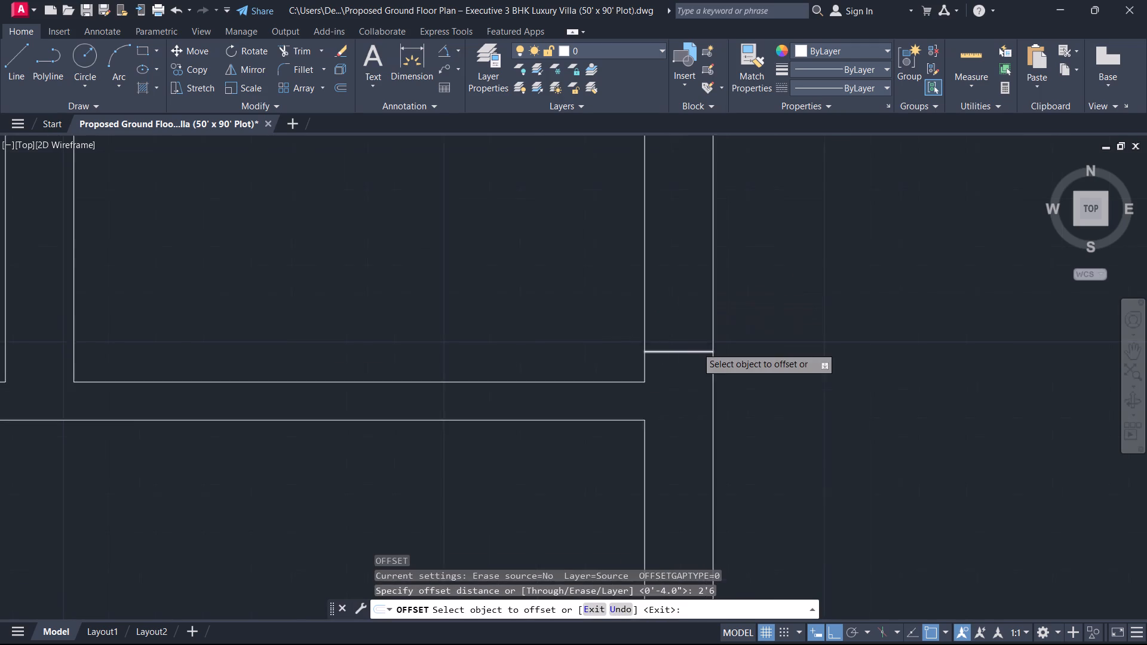
{"action": "left_click", "coordinate": [685, 351]}
{"action": "left_click", "coordinate": [684, 287]}
{"action": "scroll", "coordinate": [683, 283], "scroll_direction": "down", "scroll_amount": 3}
{"action": "key", "text": "Escape"}
Trim both east wall lines between the two jambs to open the second small room's doorway.
{"action": "middle_click_drag", "start_coordinate": [683, 282], "coordinate": [669, 334]}
{"action": "key", "text": "t"}
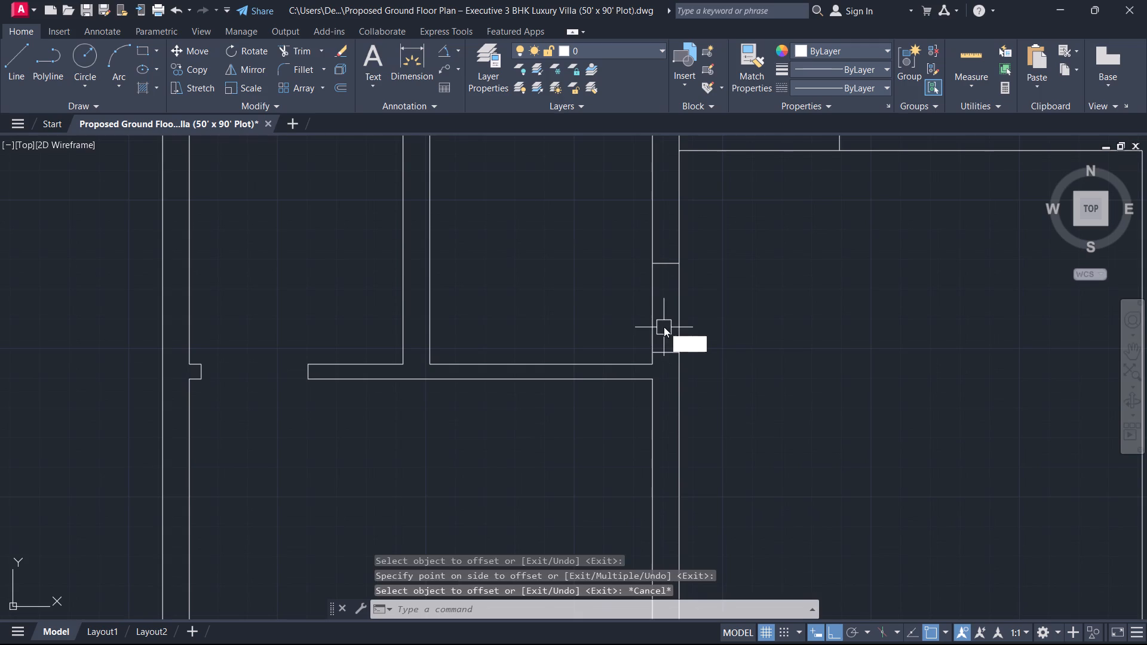
{"action": "key", "text": "space"}
{"action": "key", "text": "r"}
{"action": "left_click", "coordinate": [705, 302]}
{"action": "key", "text": "Escape"}
{"action": "type", "text": "tr"}
{"action": "key", "text": "space"}
{"action": "left_click", "coordinate": [701, 317]}
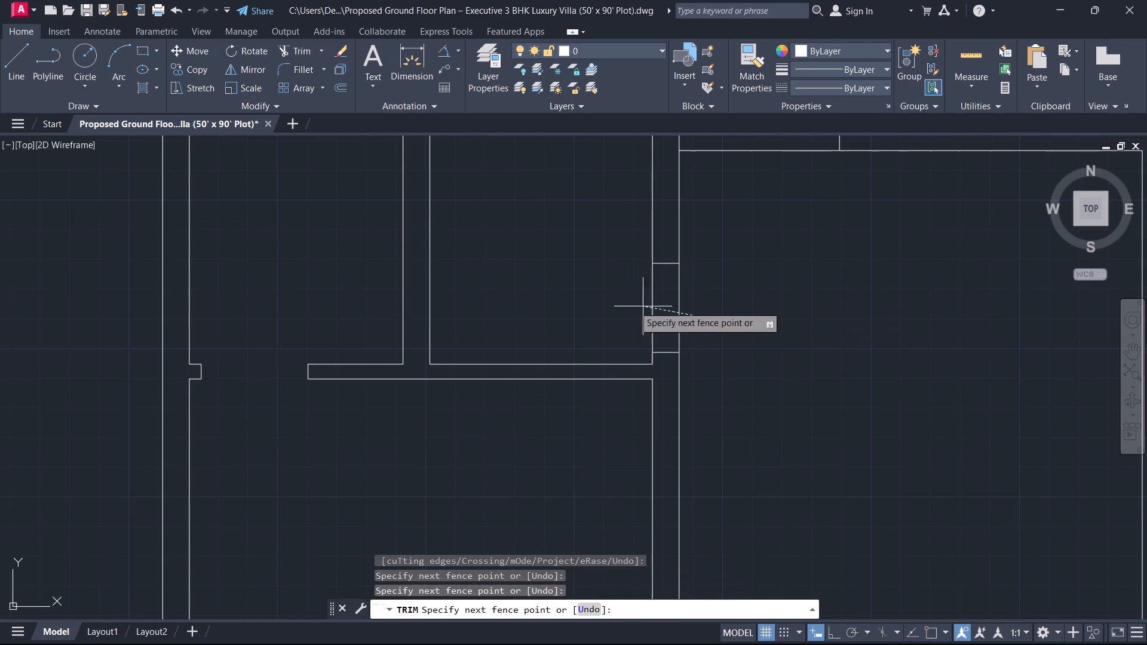
{"action": "left_click", "coordinate": [588, 307]}
{"action": "key", "text": "Escape"}
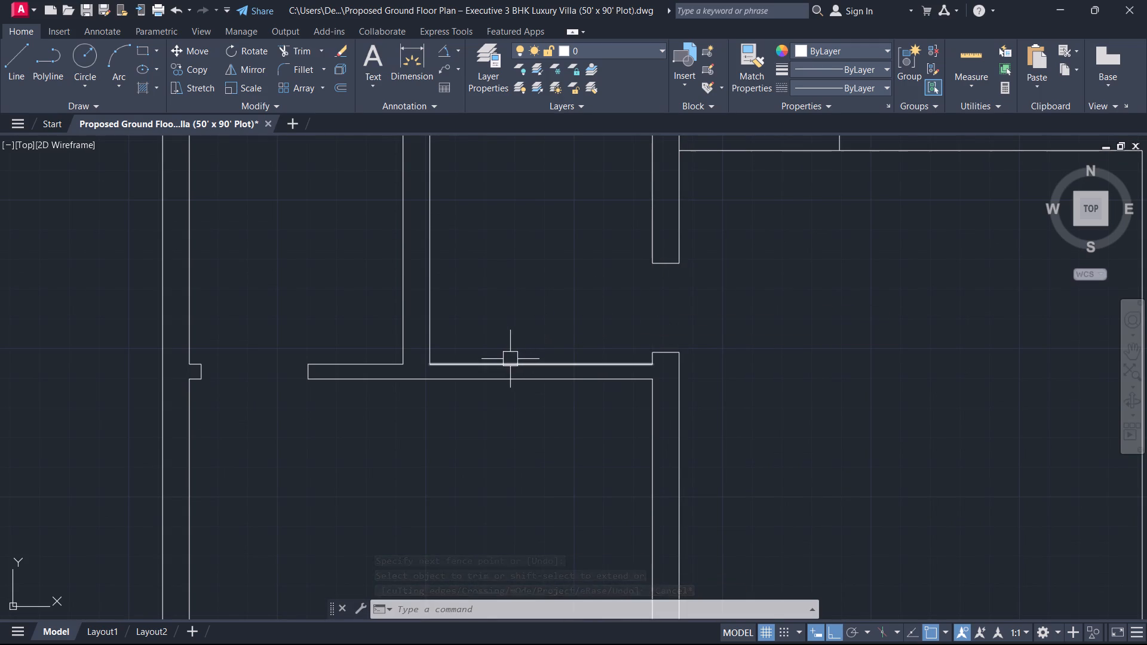
Examine the door openings across the northern rooms of the floor plan.
{"action": "scroll", "coordinate": [507, 367], "scroll_direction": "down", "scroll_amount": 3}
{"action": "middle_click_drag", "start_coordinate": [510, 389], "coordinate": [575, 282]}
{"action": "scroll", "coordinate": [630, 305], "scroll_direction": "up", "scroll_amount": 1}
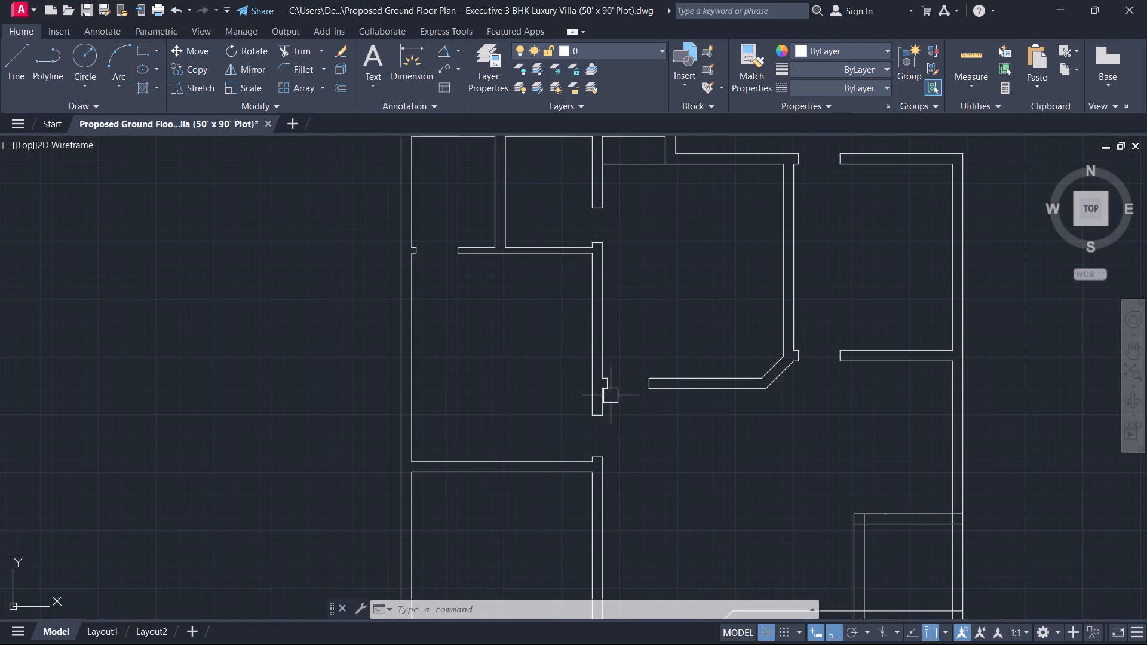
{"action": "middle_click_drag", "start_coordinate": [629, 401], "coordinate": [597, 410]}
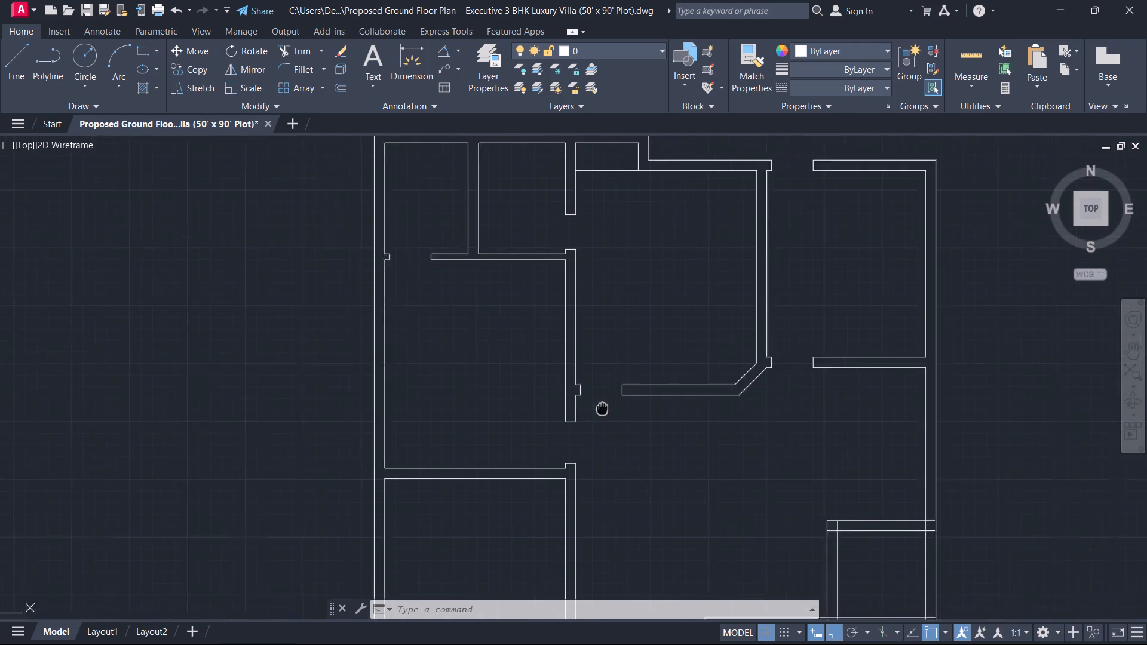
{"action": "middle_click_drag", "start_coordinate": [597, 410], "coordinate": [550, 447]}
{"action": "middle_click_drag", "start_coordinate": [633, 384], "coordinate": [608, 388]}
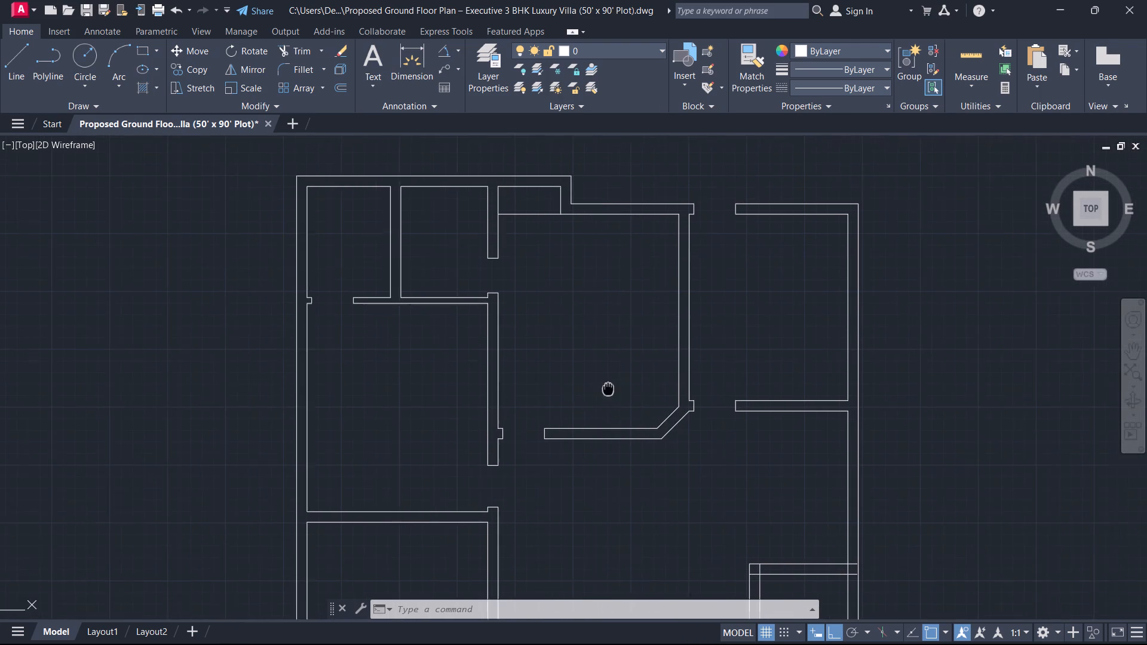
{"action": "middle_click_drag", "start_coordinate": [608, 388], "coordinate": [533, 417]}
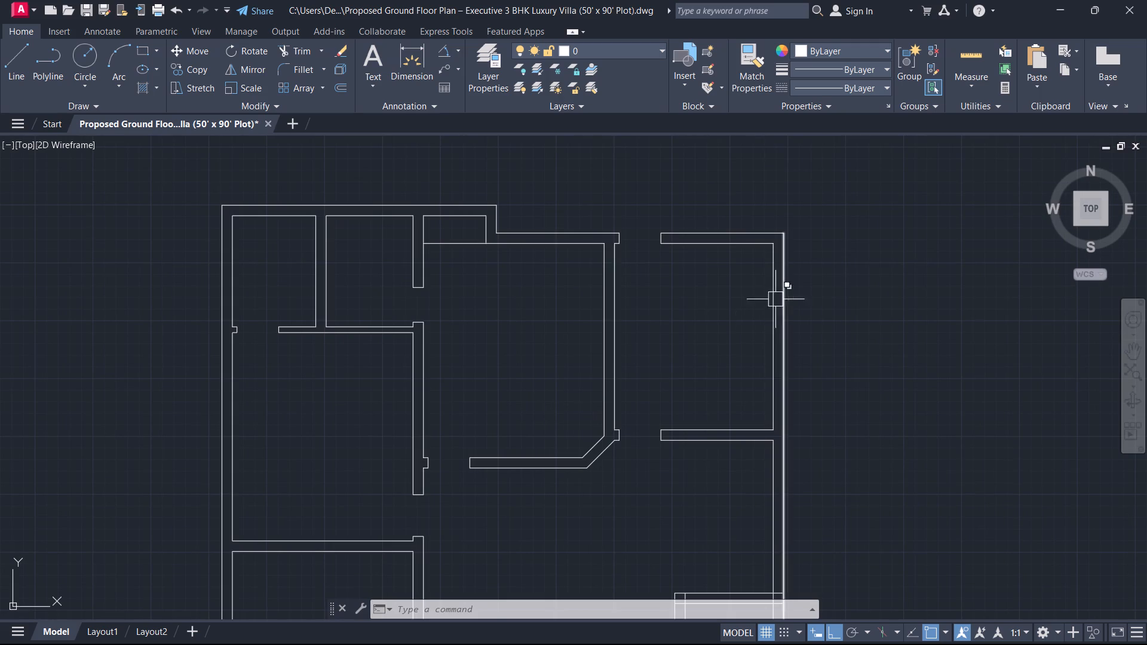
{"action": "scroll", "coordinate": [718, 370], "scroll_direction": "down", "scroll_amount": 1}
{"action": "scroll", "coordinate": [691, 378], "scroll_direction": "up", "scroll_amount": 1}
{"action": "middle_click", "coordinate": [691, 367]}
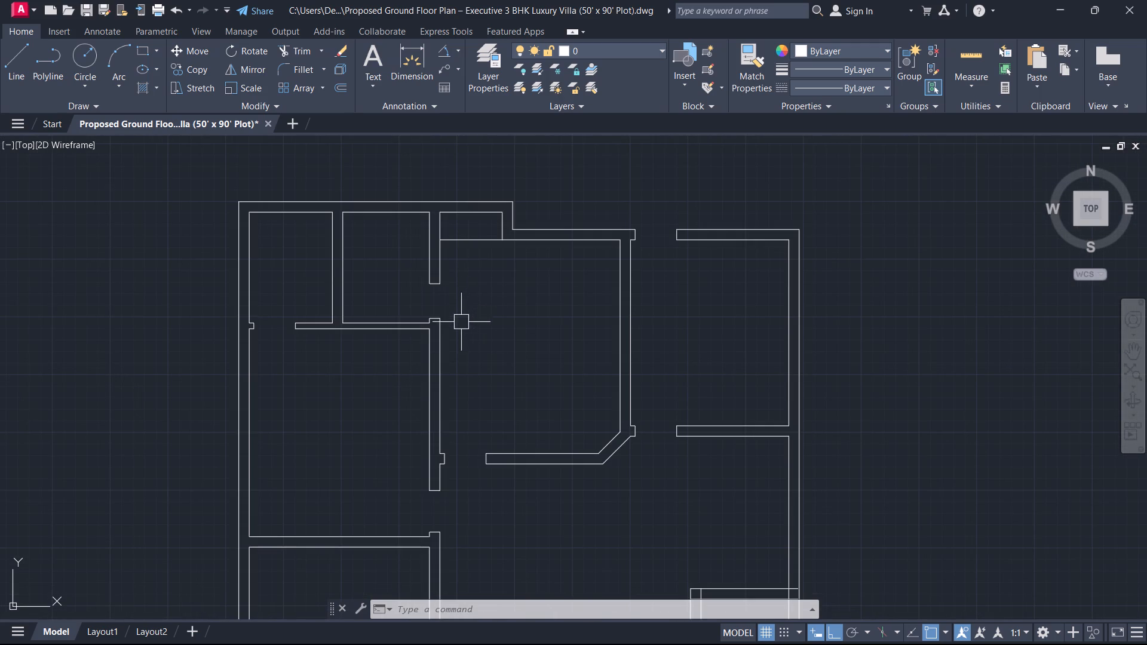
Draw a door leaf line about 2'-6" north from the west jamb's upper corner at the northwest corner room's doorway.
{"action": "scroll", "coordinate": [468, 328], "scroll_direction": "up", "scroll_amount": 1}
{"action": "middle_click_drag", "start_coordinate": [468, 328], "coordinate": [796, 352]}
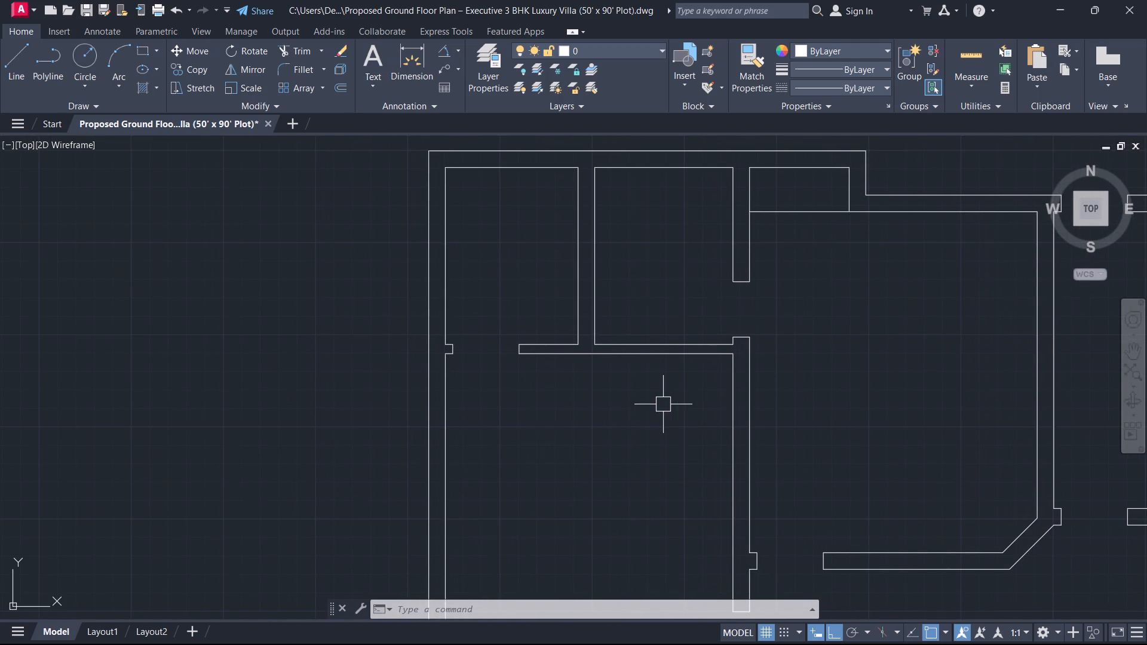
{"action": "scroll", "coordinate": [516, 376], "scroll_direction": "up", "scroll_amount": 1}
{"action": "type", "text": "l"}
{"action": "key", "text": "space"}
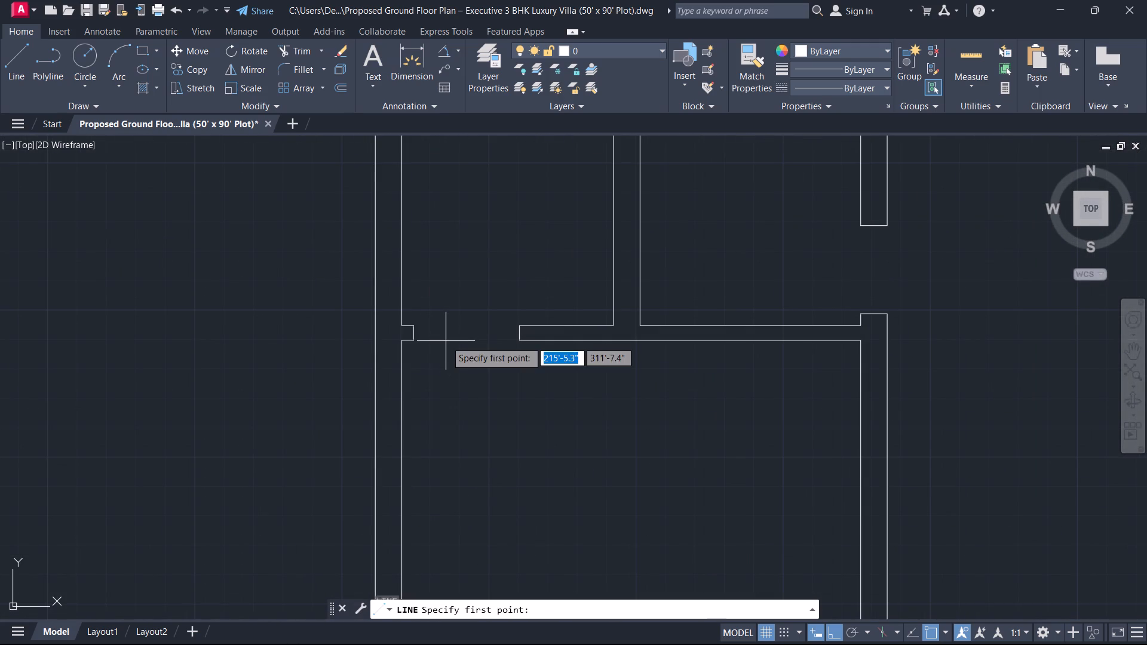
{"action": "left_click_drag", "start_coordinate": [412, 323], "coordinate": [419, 312]}
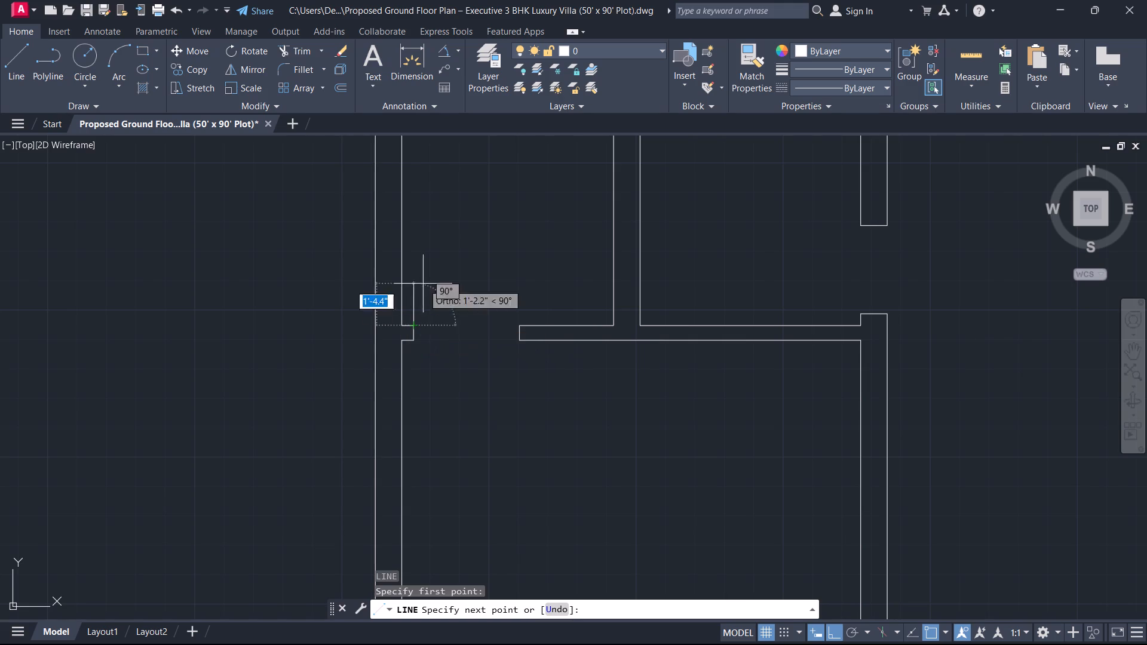
{"action": "left_click", "coordinate": [418, 237]}
{"action": "key", "text": "Escape"}
Offset the door leaf line 1" to the east for the leaf's thickness.
{"action": "type", "text": "o"}
{"action": "key", "text": "space"}
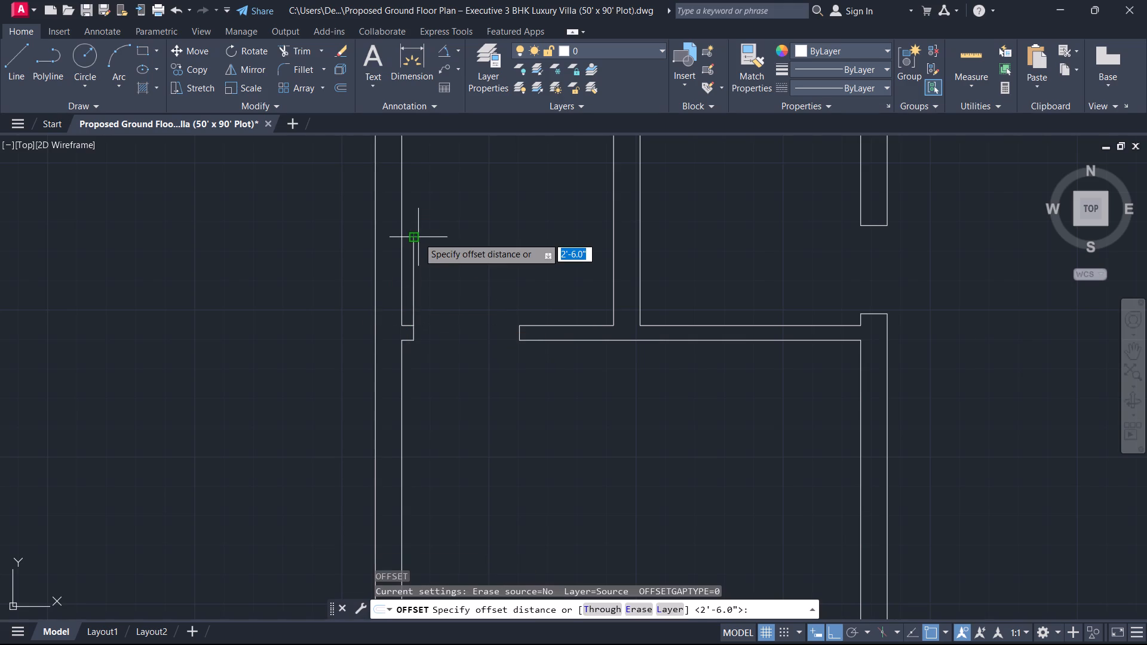
{"action": "key", "text": "1"}
{"action": "key", "text": "Return"}
{"action": "left_click", "coordinate": [418, 235]}
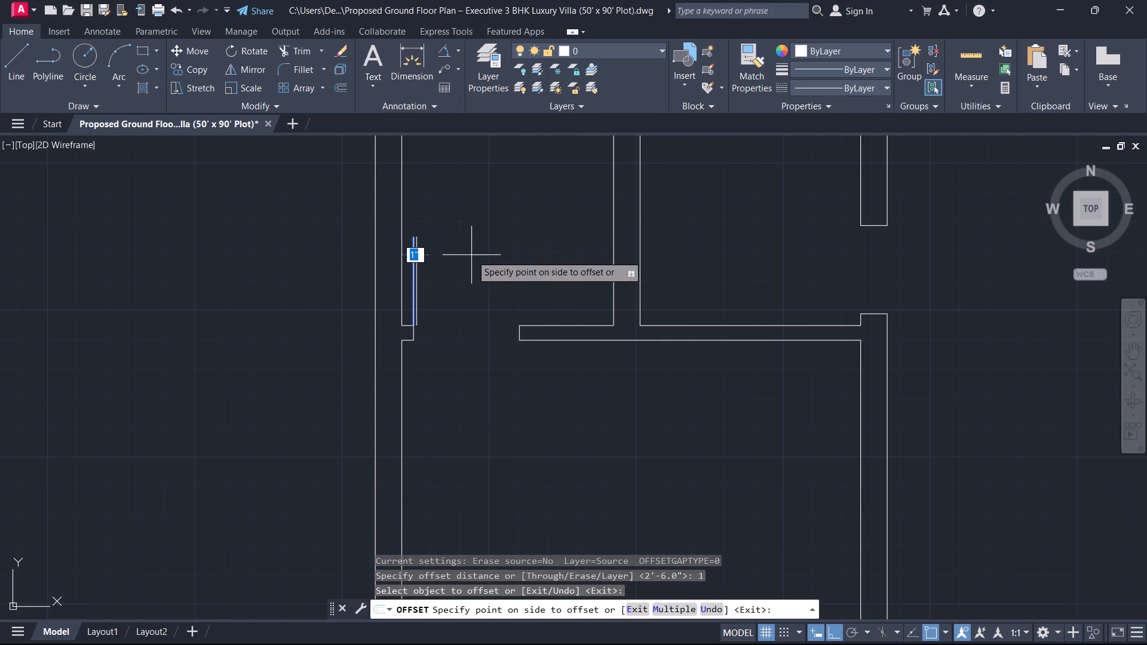
{"action": "left_click", "coordinate": [473, 255]}
{"action": "key", "text": "Escape"}
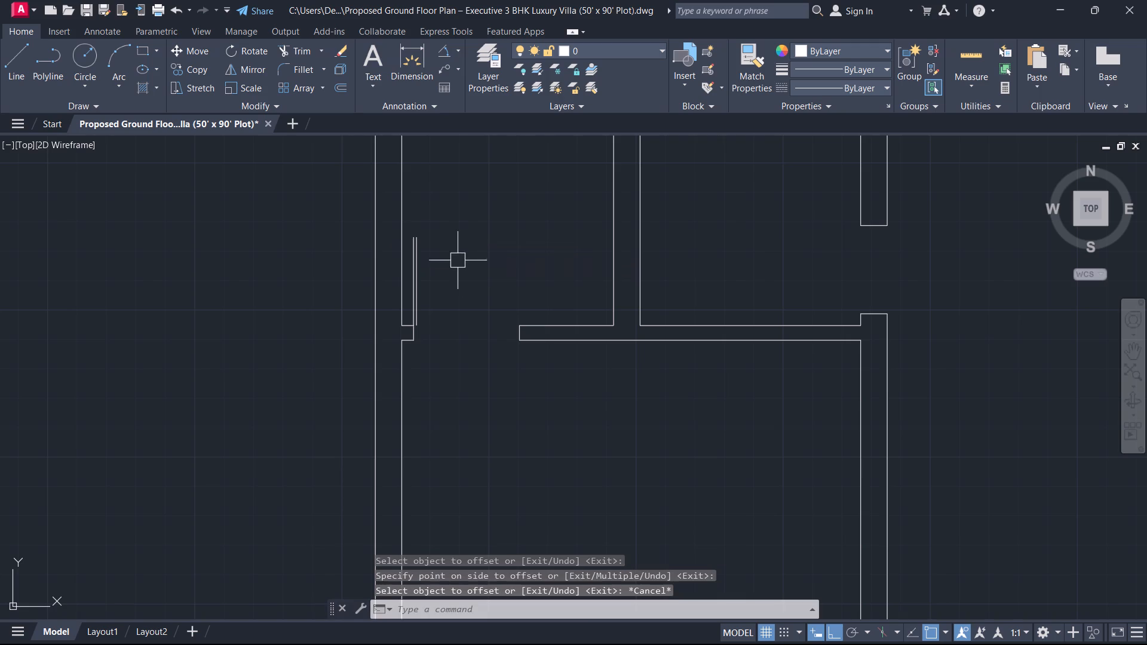
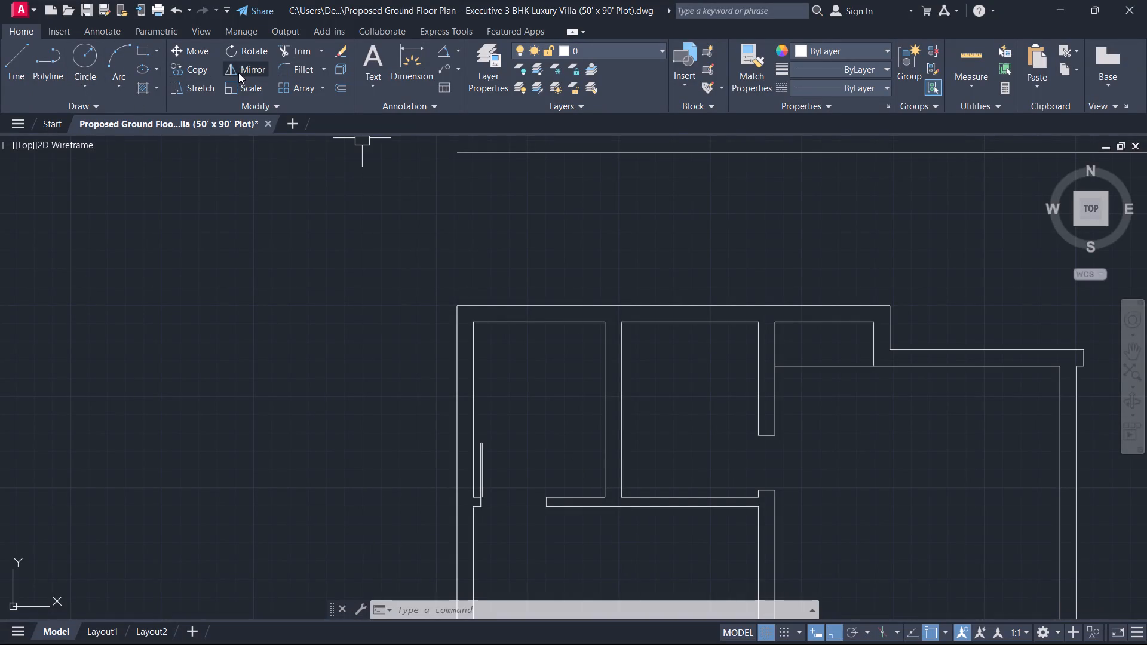
Draw a 3' start-center-end swing arc at the northwest corner room's doorway, from the east jamb's upper corner, centered on the west jamb's.
{"action": "left_click", "coordinate": [122, 85]}
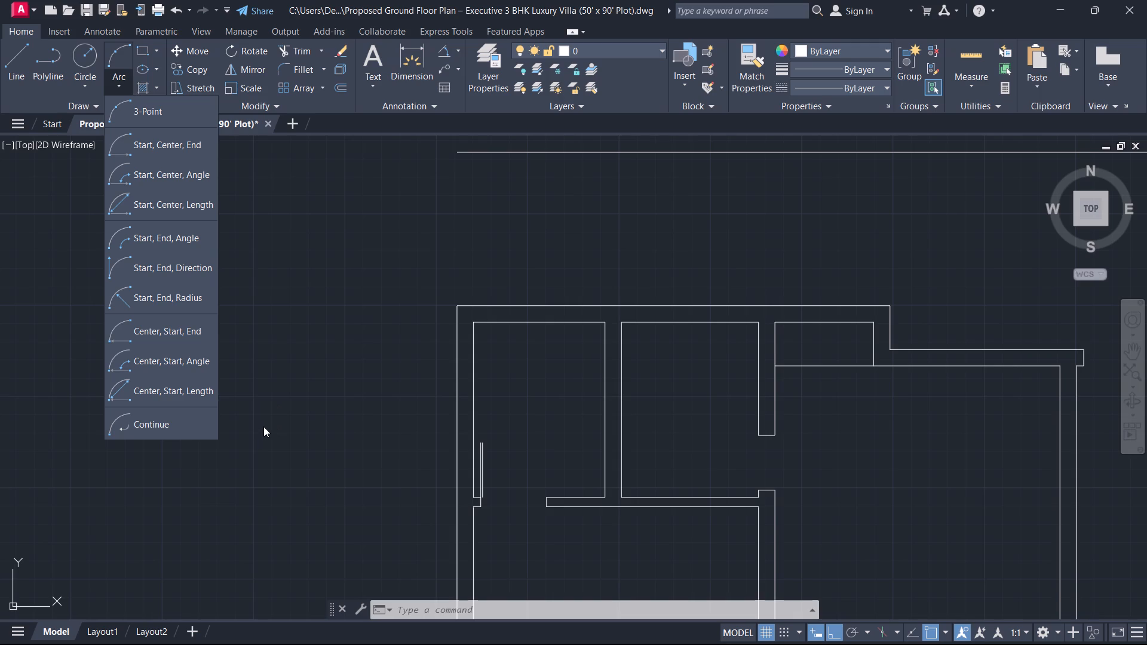
{"action": "left_click", "coordinate": [175, 151]}
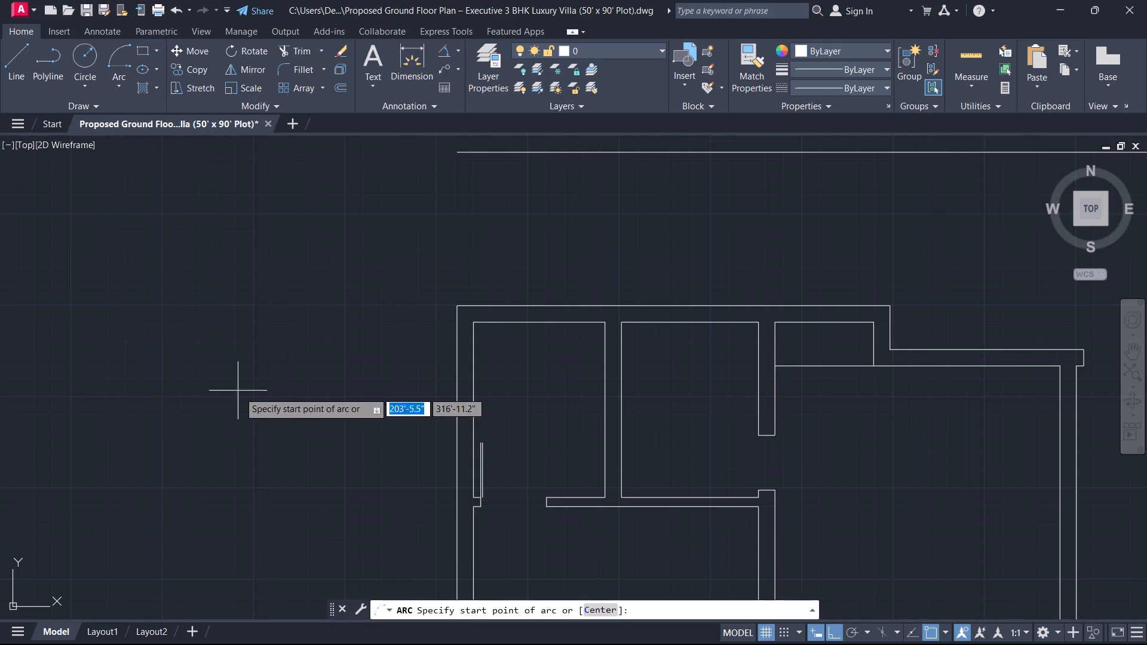
{"action": "scroll", "coordinate": [277, 381], "scroll_direction": "down", "scroll_amount": 2}
{"action": "scroll", "coordinate": [355, 382], "scroll_direction": "up", "scroll_amount": 5}
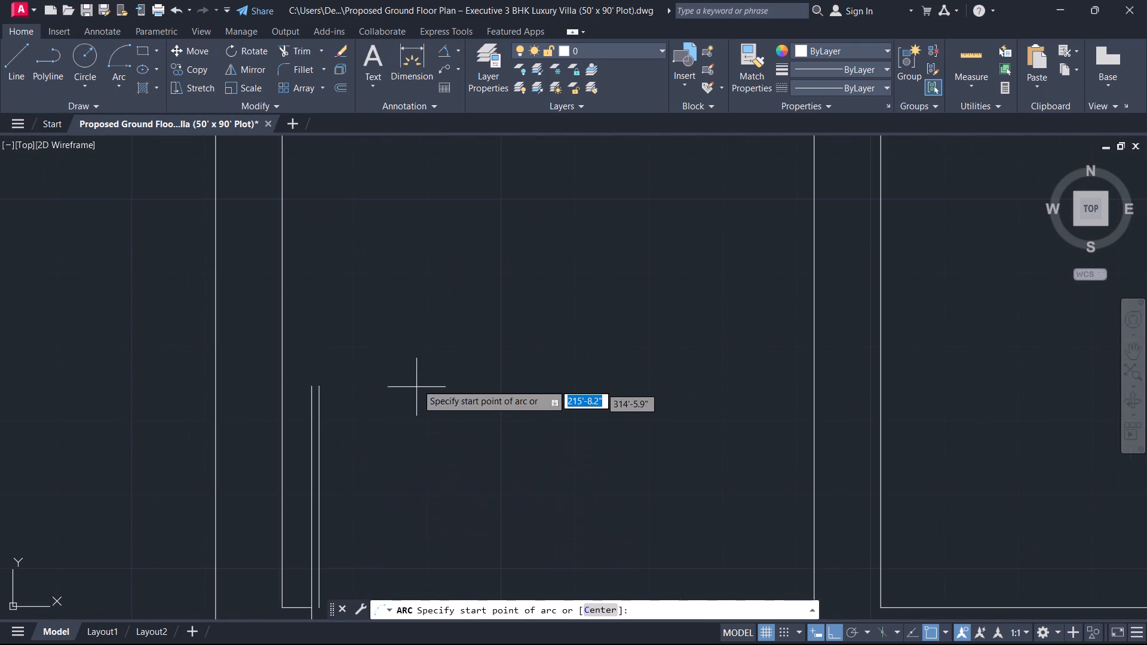
{"action": "middle_click_drag", "start_coordinate": [425, 370], "coordinate": [483, 302]}
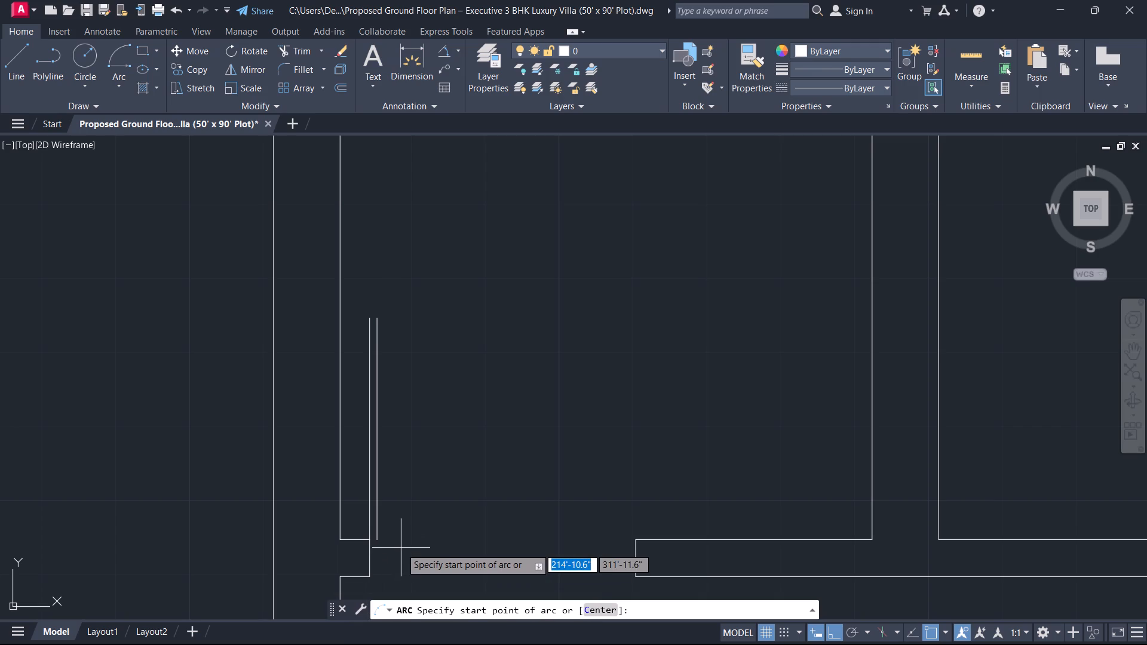
{"action": "scroll", "coordinate": [571, 438], "scroll_direction": "down", "scroll_amount": 2}
{"action": "middle_click_drag", "start_coordinate": [563, 423], "coordinate": [535, 193]}
{"action": "scroll", "coordinate": [487, 244], "scroll_direction": "up", "scroll_amount": 2}
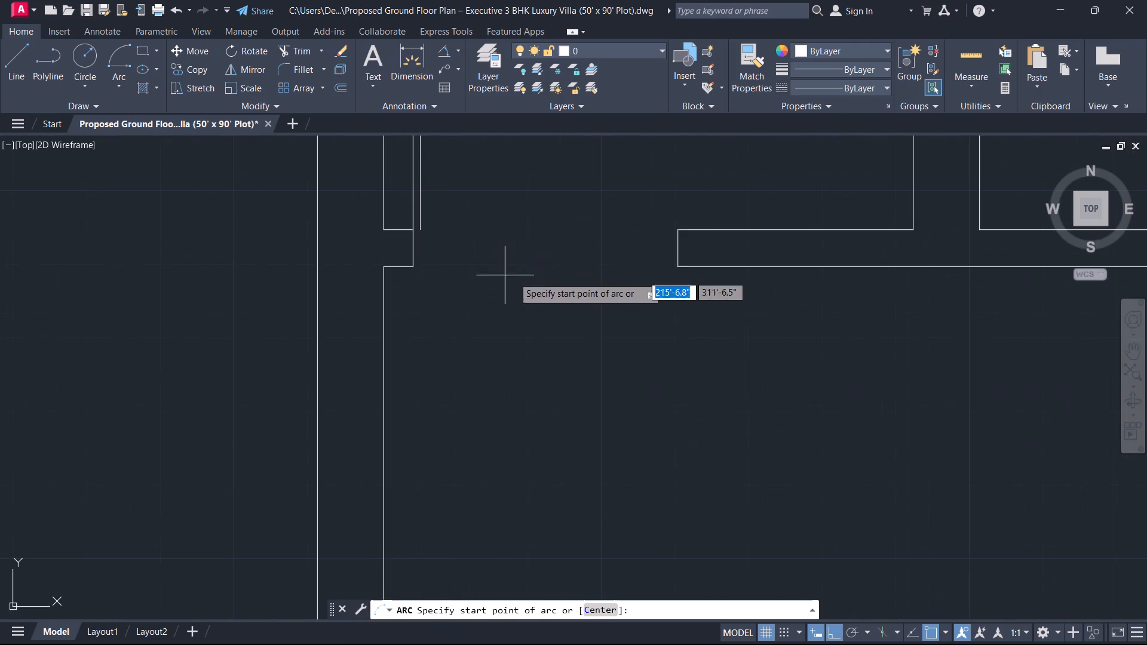
{"action": "left_click", "coordinate": [676, 234]}
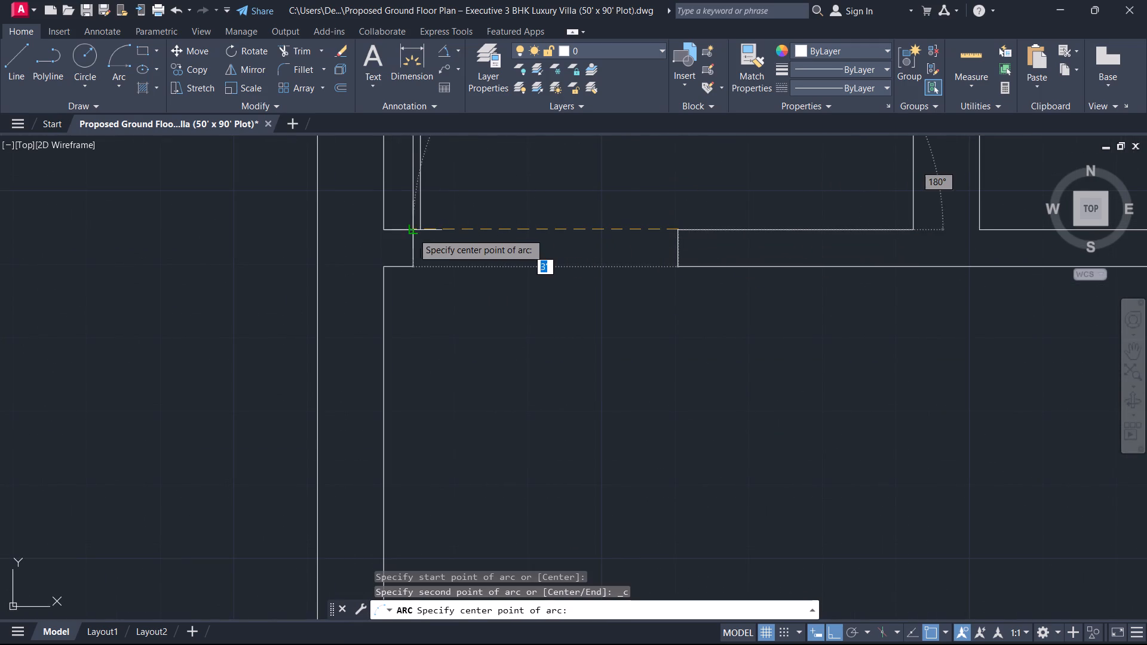
{"action": "left_click", "coordinate": [410, 230]}
{"action": "left_click", "coordinate": [407, 207]}
{"action": "key", "text": "Escape"}
{"action": "scroll", "coordinate": [425, 205], "scroll_direction": "down", "scroll_amount": 2}
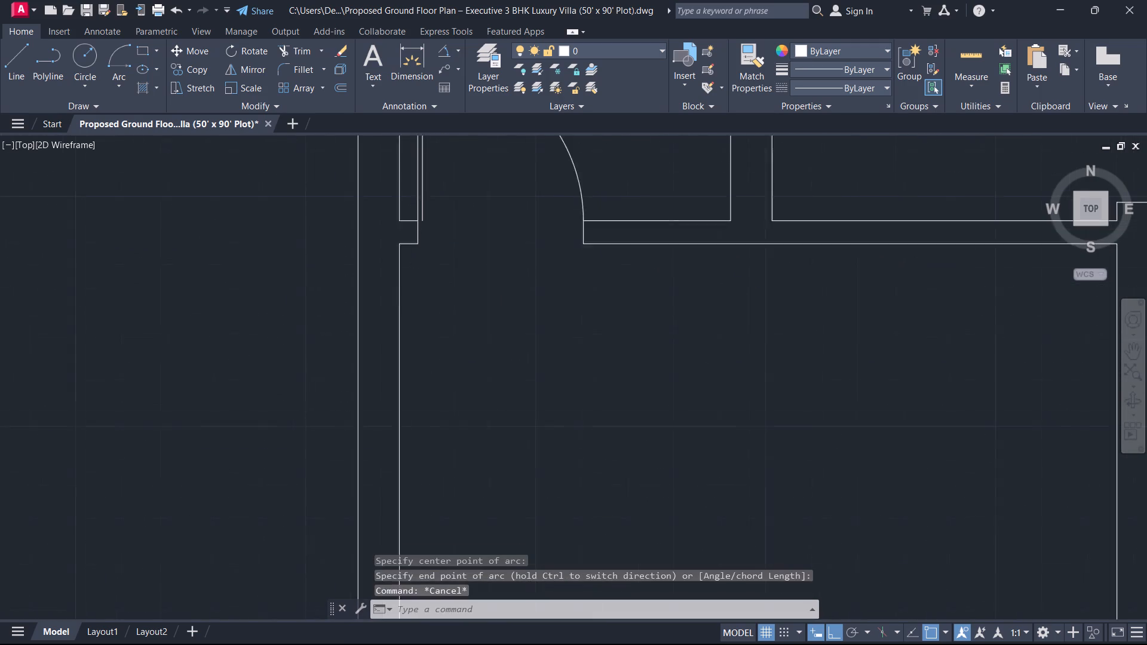
{"action": "middle_click_drag", "start_coordinate": [425, 205], "coordinate": [422, 333]}
{"action": "scroll", "coordinate": [426, 337], "scroll_direction": "up", "scroll_amount": 1}
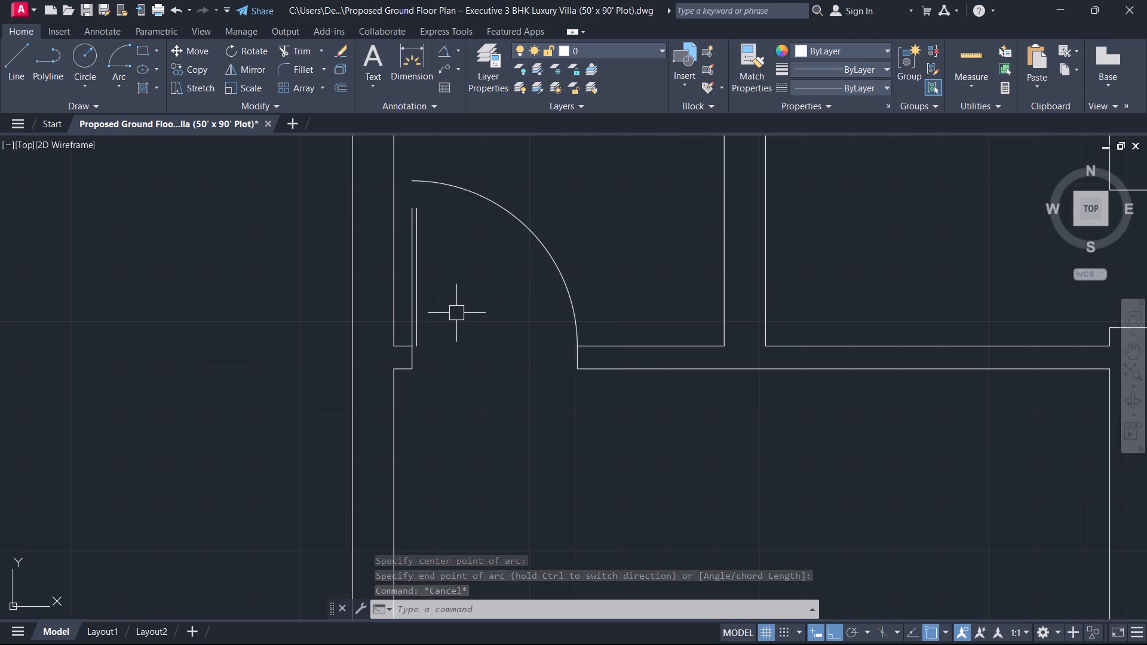
Measure the width of the northwest corner room's door opening between its jambs.
{"action": "type", "text": "di"}
{"action": "key", "text": "space"}
{"action": "left_click", "coordinate": [412, 363]}
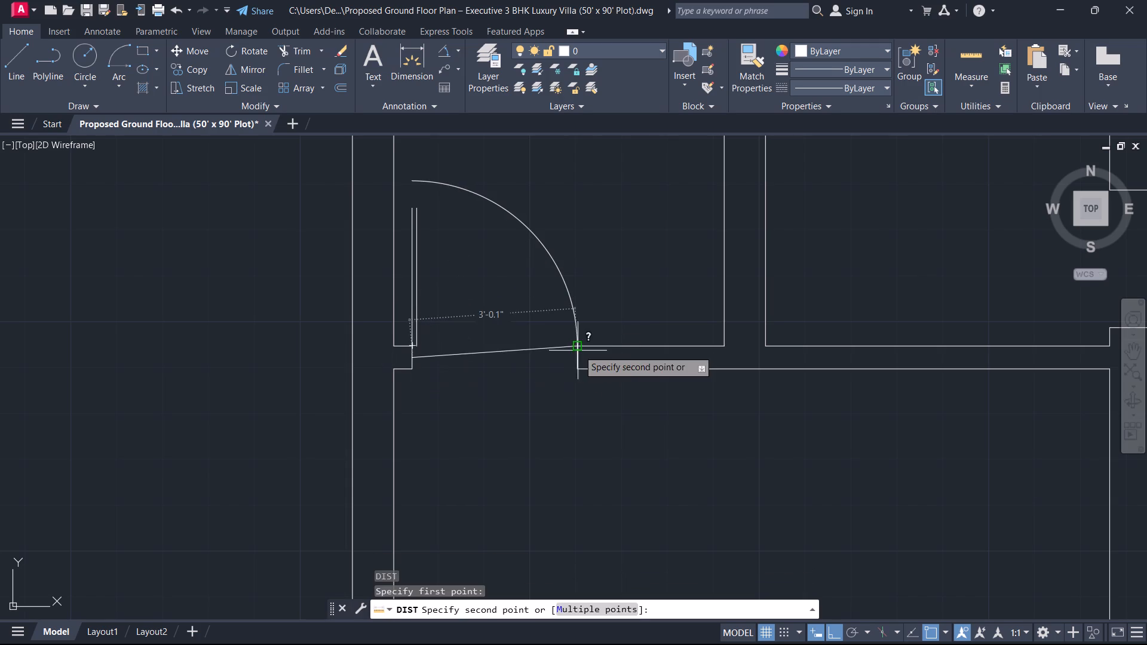
{"action": "key", "text": "Escape"}
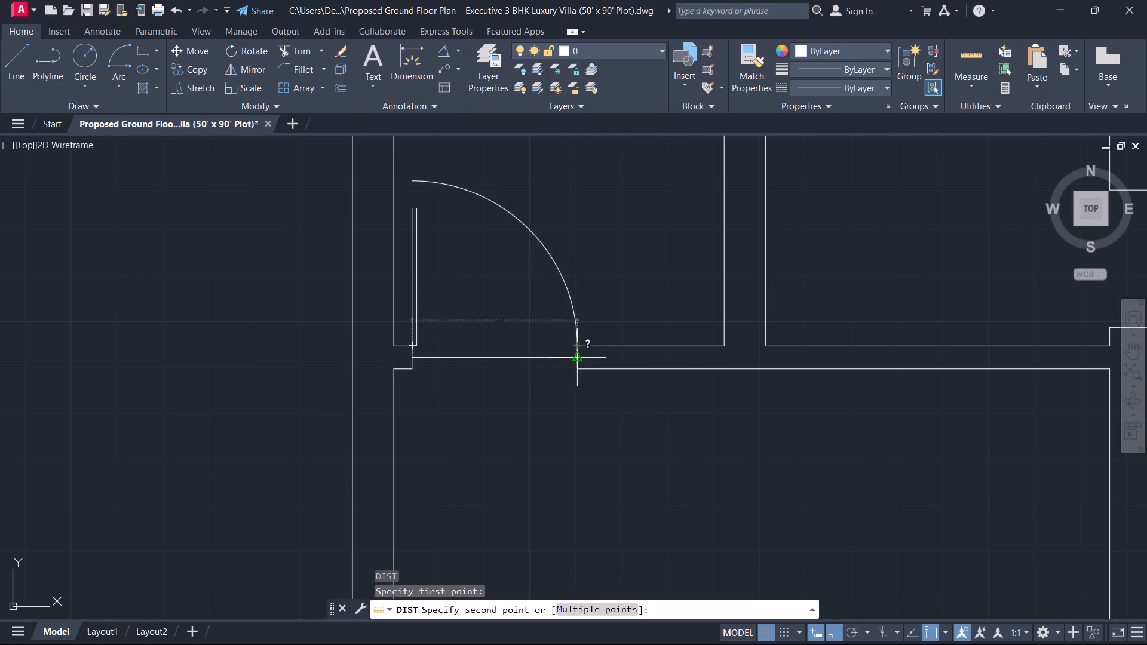
Extend both door leaf lines north to meet the swing arc.
{"action": "type", "text": "ex"}
{"action": "key", "text": "space"}
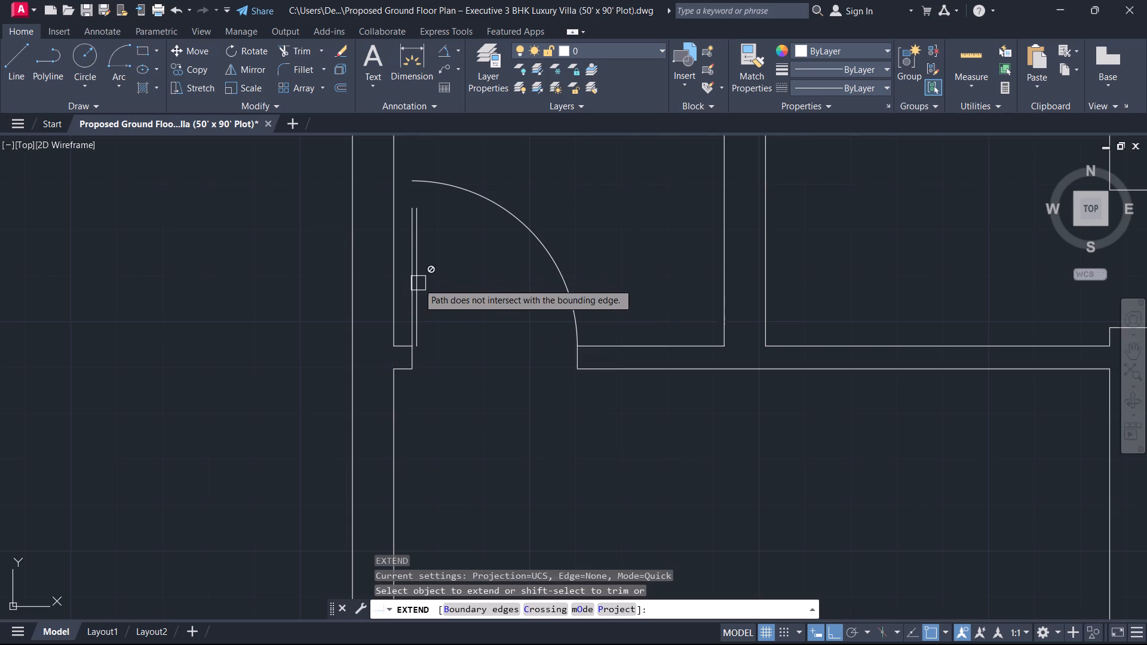
{"action": "scroll", "coordinate": [411, 275], "scroll_direction": "up", "scroll_amount": 3}
{"action": "left_click", "coordinate": [397, 268]}
{"action": "scroll", "coordinate": [416, 272], "scroll_direction": "down", "scroll_amount": 3}
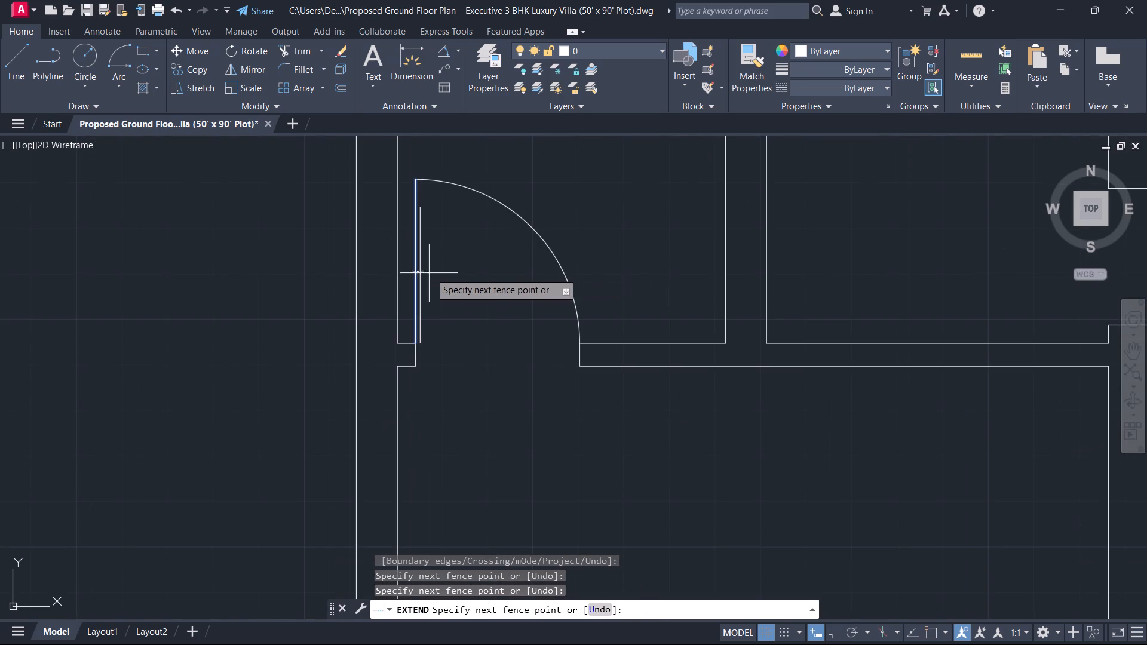
{"action": "left_click", "coordinate": [432, 272]}
{"action": "key", "text": "Escape"}
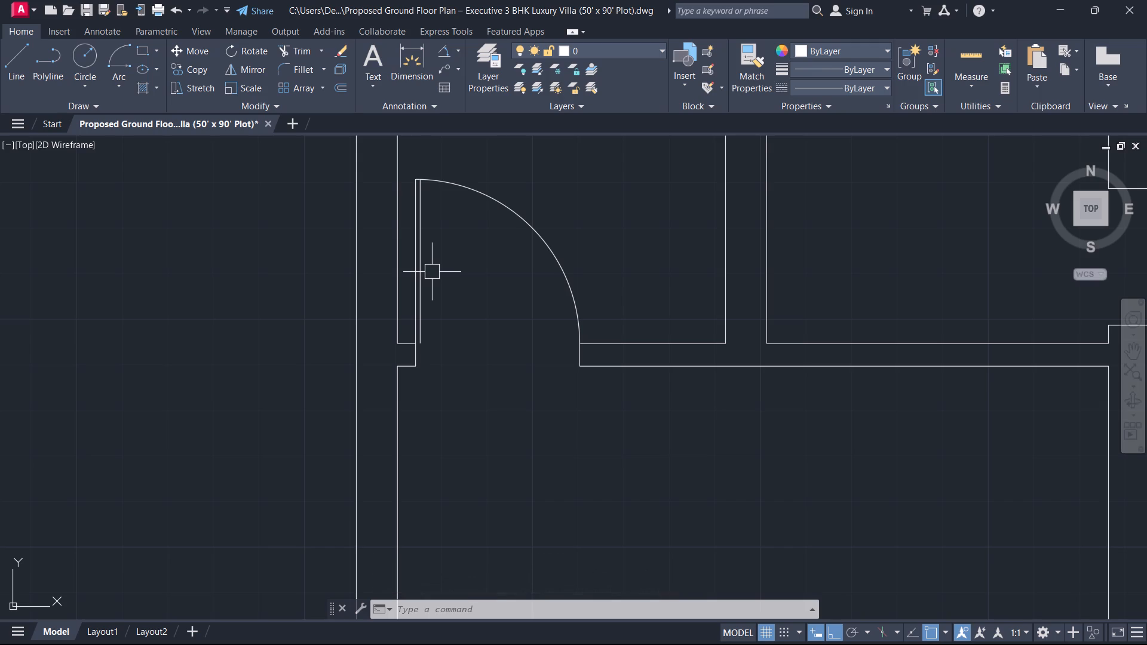
Close the south end of the northwest room's door leaf with a short line to the west jamb's upper corner.
{"action": "type", "text": "l"}
{"action": "key", "text": "space"}
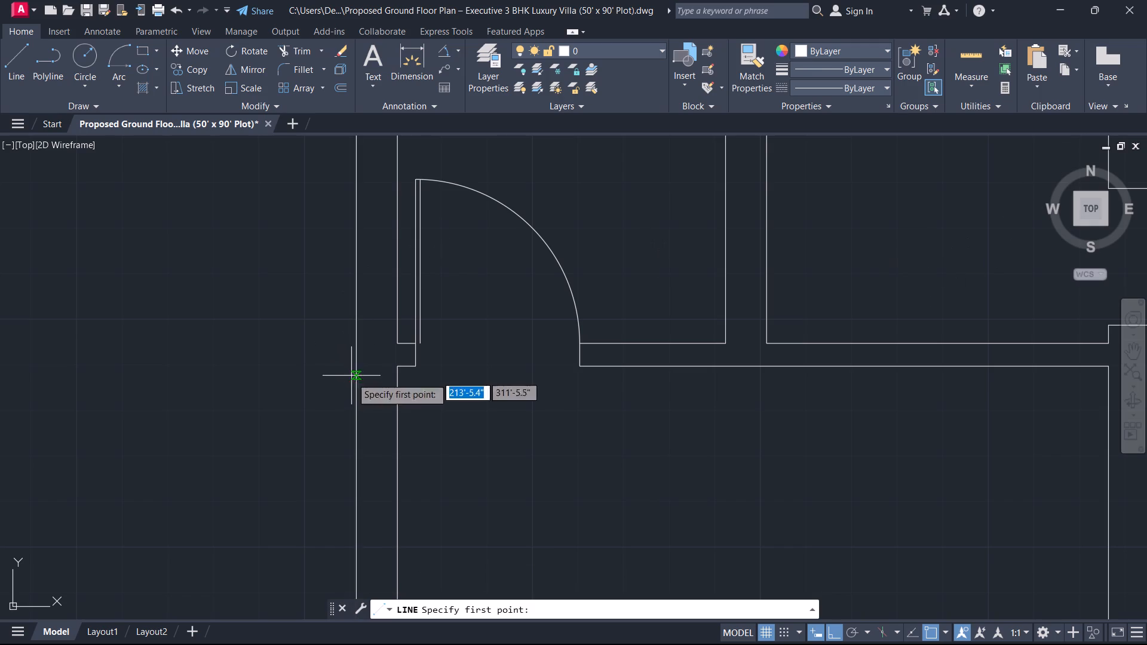
{"action": "scroll", "coordinate": [434, 349], "scroll_direction": "up", "scroll_amount": 3}
{"action": "left_click", "coordinate": [342, 324]}
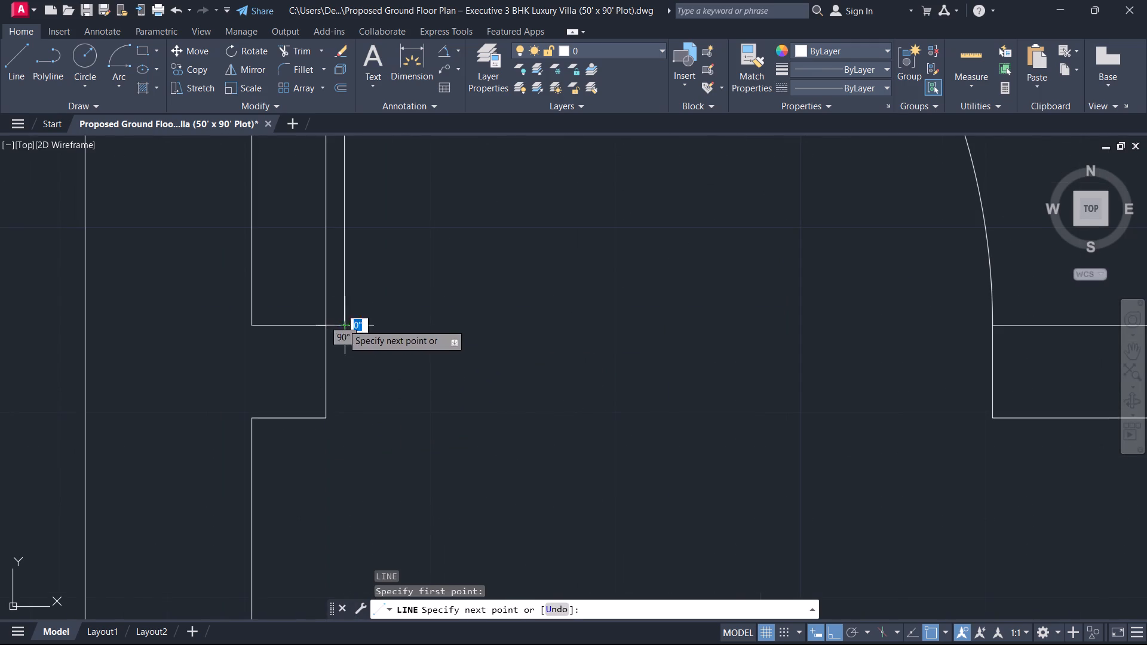
{"action": "left_click", "coordinate": [320, 330]}
{"action": "key", "text": "Escape"}
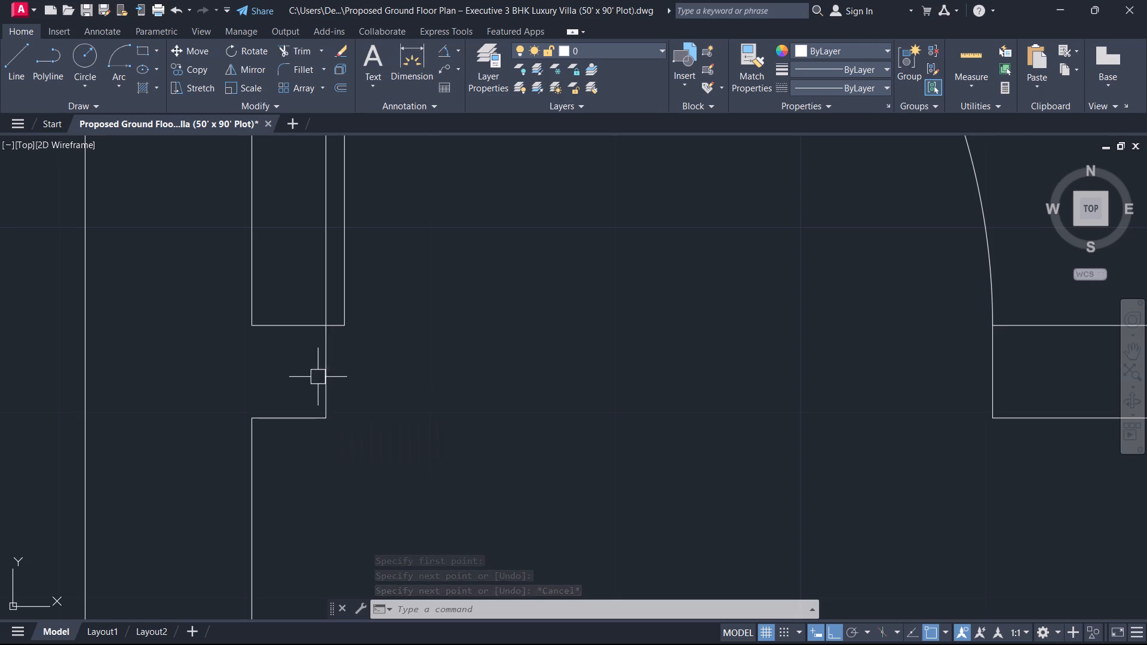
Draw a 2'6" door leaf line west from the south jamb's inner corner at the second small room's doorway.
{"action": "scroll", "coordinate": [388, 410], "scroll_direction": "down", "scroll_amount": 3}
{"action": "scroll", "coordinate": [436, 368], "scroll_direction": "down", "scroll_amount": 2}
{"action": "middle_click_drag", "start_coordinate": [556, 259], "coordinate": [299, 255]}
{"action": "type", "text": "l"}
{"action": "key", "text": "space"}
{"action": "scroll", "coordinate": [405, 322], "scroll_direction": "up", "scroll_amount": 2}
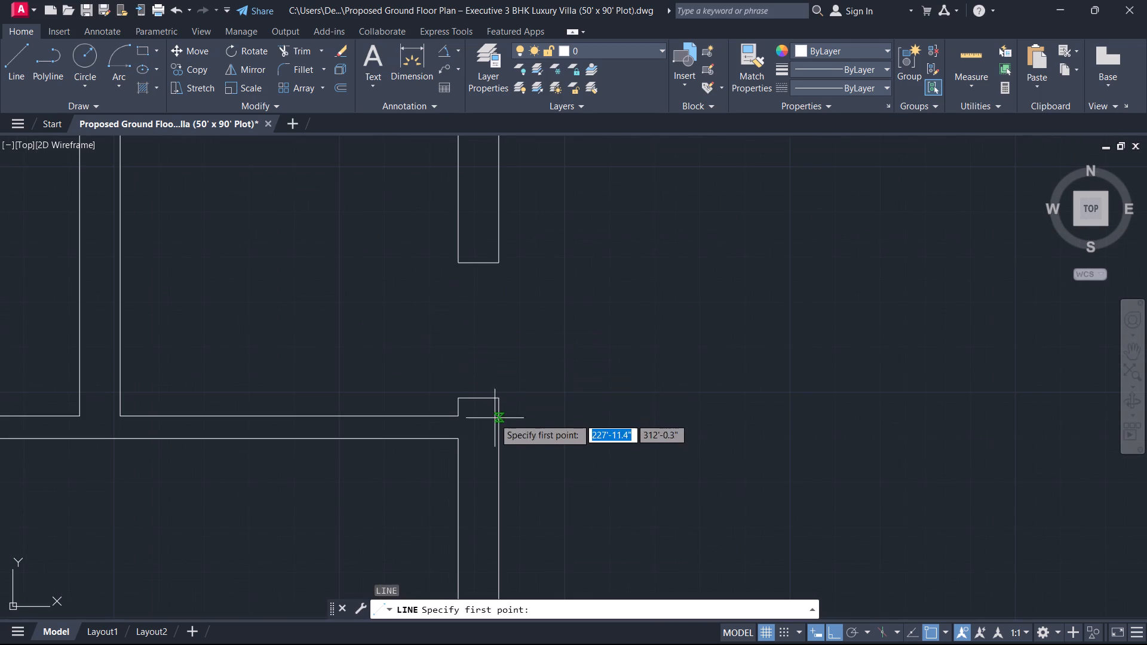
{"action": "left_click", "coordinate": [456, 397]}
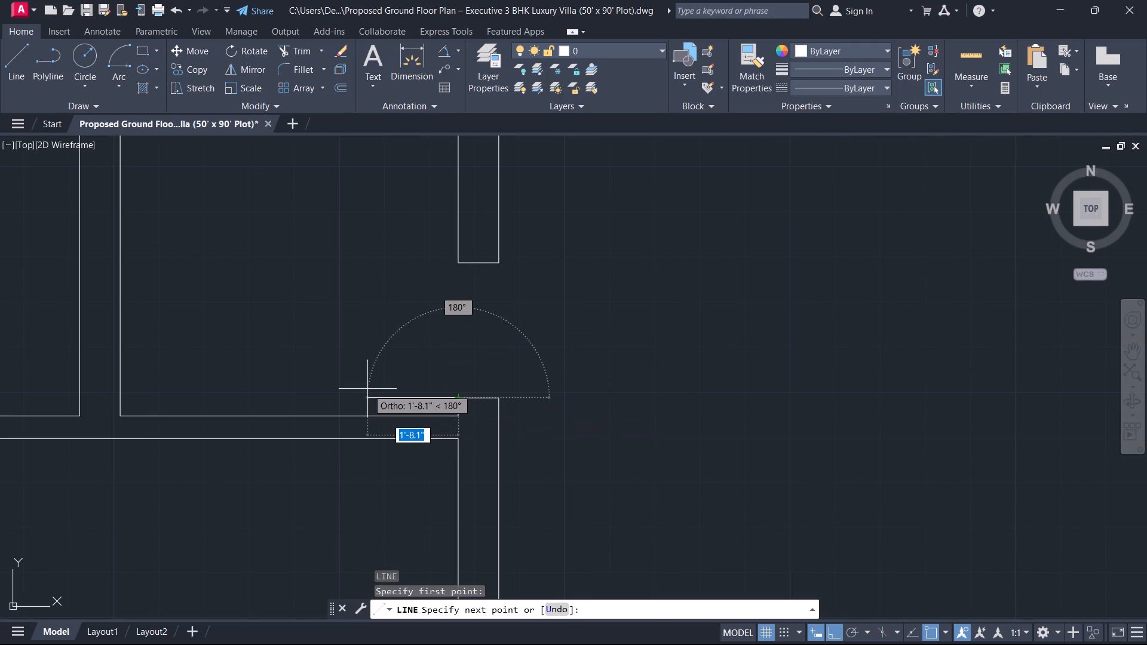
{"action": "type", "text": "2'6"}
{"action": "key", "text": "Return"}
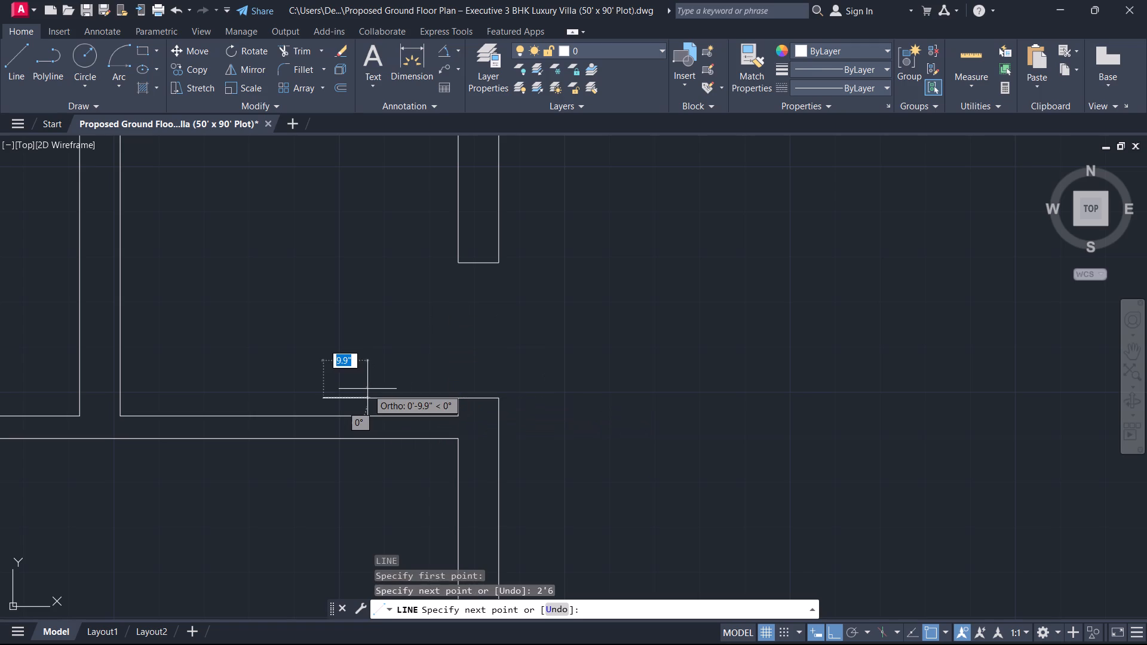
{"action": "key", "text": "Escape"}
Offset the second small room's door leaf line 1" to the north for the leaf's thickness.
{"action": "type", "text": "o"}
{"action": "key", "text": "space"}
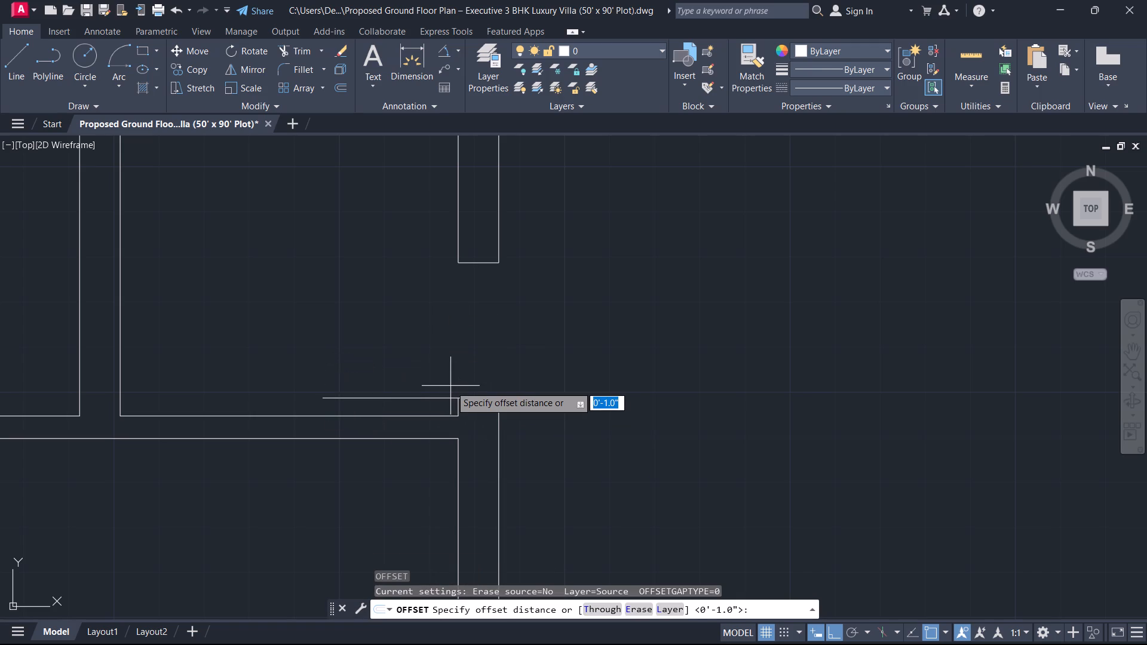
{"action": "key", "text": "1"}
{"action": "key", "text": "Return"}
{"action": "scroll", "coordinate": [450, 386], "scroll_direction": "up", "scroll_amount": 3}
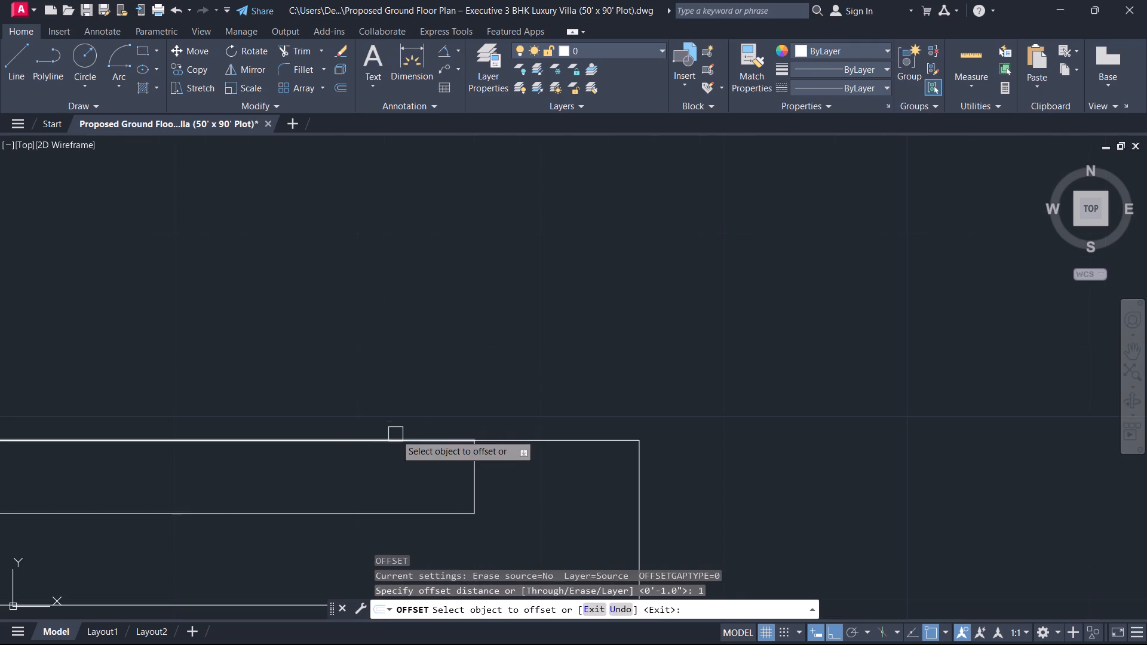
{"action": "left_click", "coordinate": [400, 439]}
{"action": "left_click", "coordinate": [388, 367]}
{"action": "scroll", "coordinate": [392, 364], "scroll_direction": "down", "scroll_amount": 2}
{"action": "key", "text": "Escape"}
{"action": "middle_click_drag", "start_coordinate": [393, 364], "coordinate": [588, 321]}
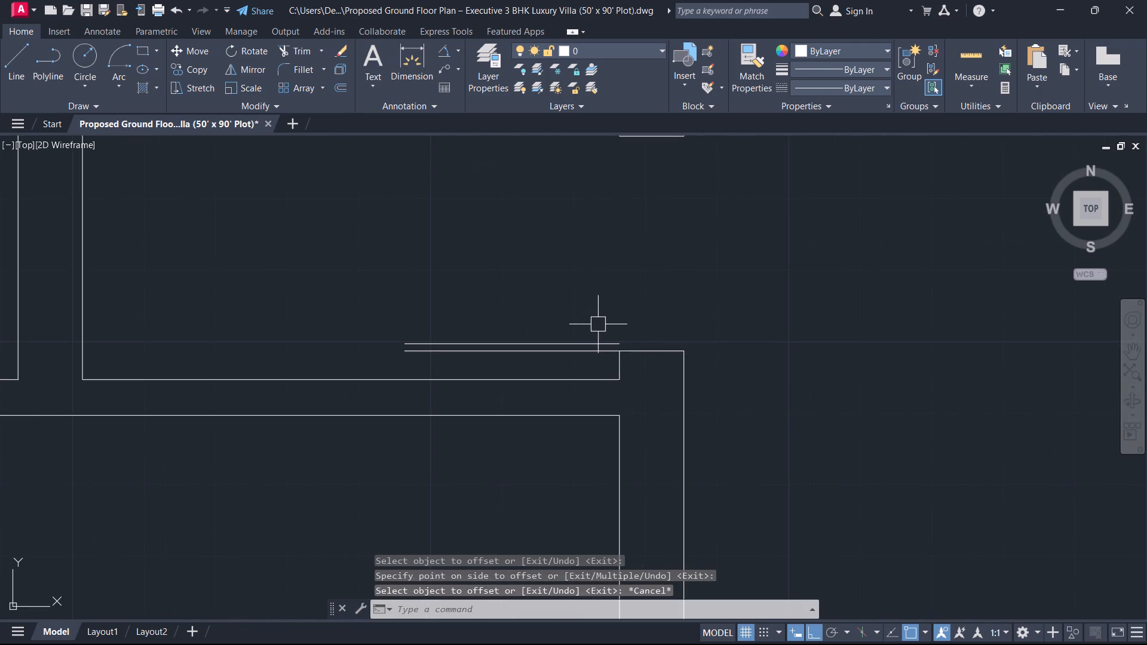
Close the east end of the second door leaf with a short line down to the jamb corner.
{"action": "type", "text": "l"}
{"action": "key", "text": "space"}
{"action": "scroll", "coordinate": [611, 339], "scroll_direction": "up", "scroll_amount": 2}
{"action": "left_click", "coordinate": [625, 345]}
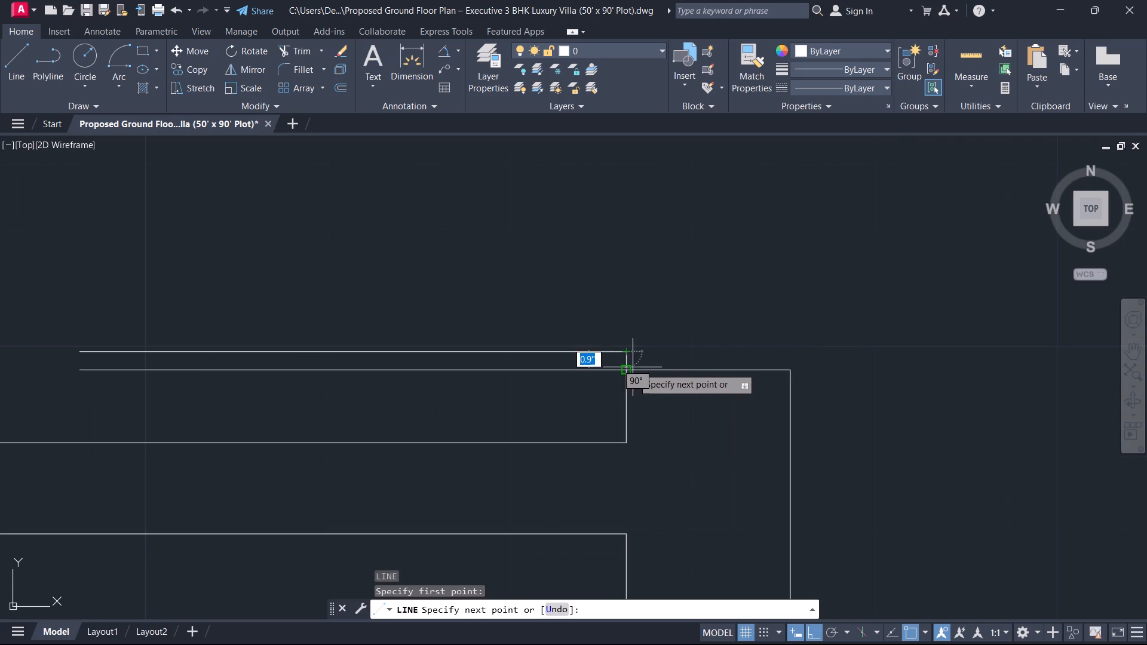
{"action": "left_click", "coordinate": [632, 370]}
{"action": "key", "text": "Escape"}
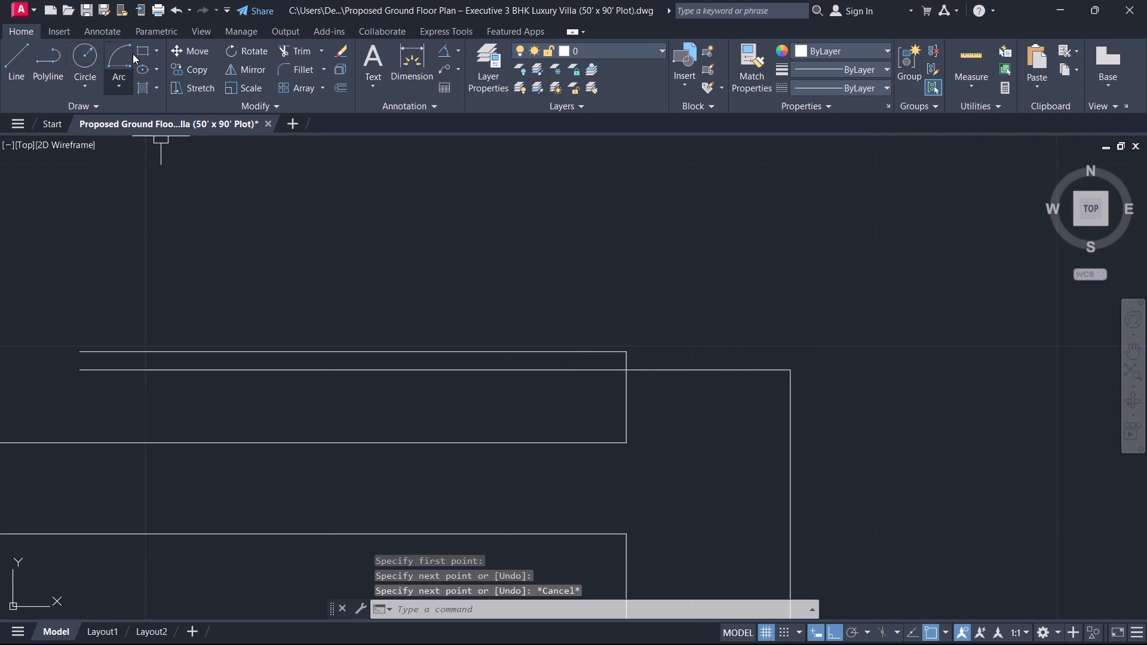
Draw the second door's swing arc from the north jamb's inner corner, centered on the south jamb corner, ending west at the leaf.
{"action": "left_click_drag", "start_coordinate": [133, 54], "coordinate": [138, 53]}
{"action": "scroll", "coordinate": [412, 383], "scroll_direction": "up", "scroll_amount": 1}
{"action": "scroll", "coordinate": [459, 415], "scroll_direction": "down", "scroll_amount": 3}
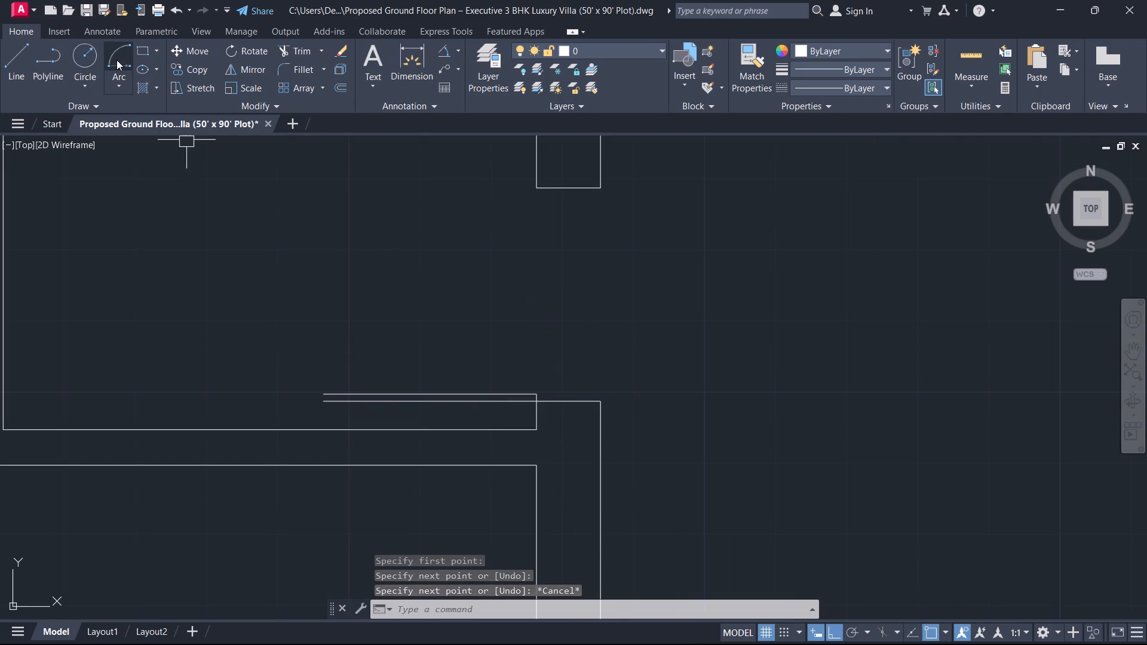
{"action": "left_click", "coordinate": [116, 60]}
{"action": "left_click_drag", "start_coordinate": [535, 188], "coordinate": [531, 205]}
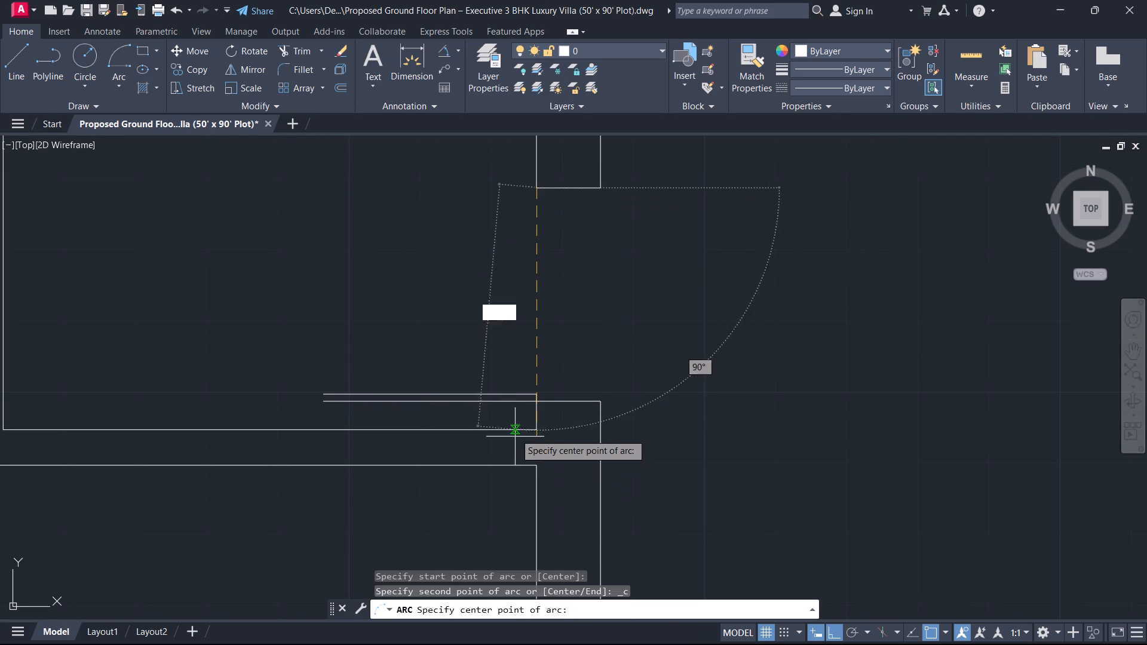
{"action": "left_click", "coordinate": [535, 404]}
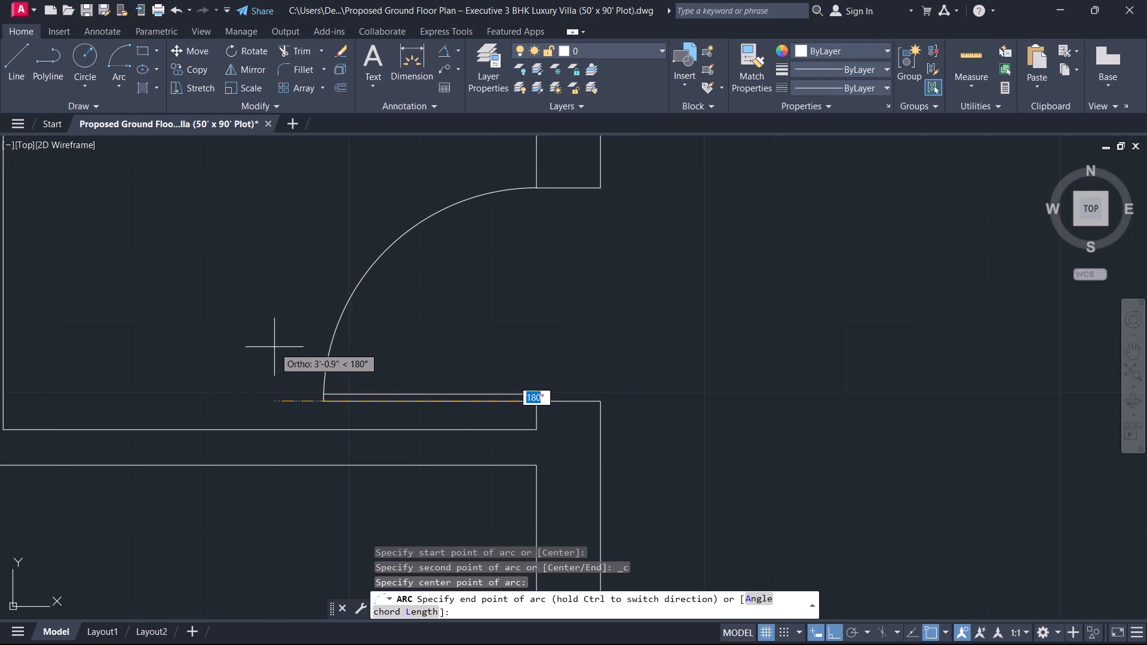
{"action": "left_click", "coordinate": [274, 347]}
{"action": "key", "text": "Escape"}
Trim the upper leaf line's overhang beyond the second door's swing arc.
{"action": "scroll", "coordinate": [320, 410], "scroll_direction": "up", "scroll_amount": 5}
{"action": "scroll", "coordinate": [331, 317], "scroll_direction": "up", "scroll_amount": 4}
{"action": "middle_click_drag", "start_coordinate": [329, 295], "coordinate": [329, 526]}
{"action": "type", "text": "tr"}
{"action": "key", "text": "space"}
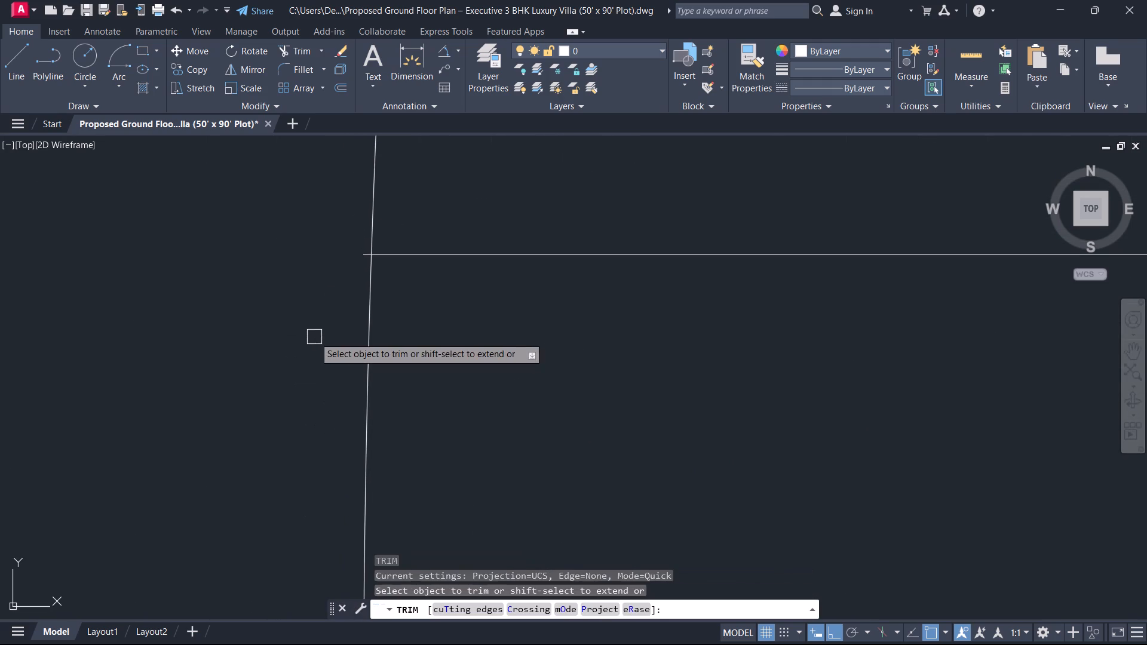
{"action": "left_click", "coordinate": [358, 259]}
{"action": "key", "text": "Escape"}
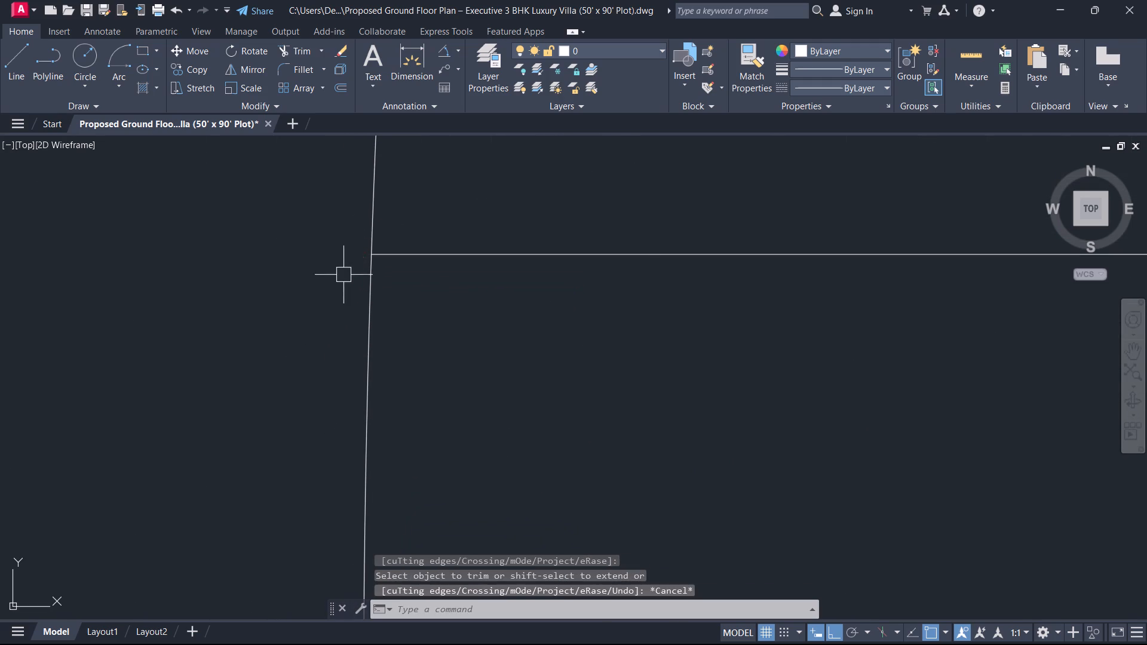
Examine where the door leaves meet their swing arcs in the two northern small rooms.
{"action": "scroll", "coordinate": [338, 283], "scroll_direction": "down", "scroll_amount": 6}
{"action": "middle_click", "coordinate": [323, 305]}
{"action": "scroll", "coordinate": [323, 307], "scroll_direction": "down", "scroll_amount": 1}
{"action": "middle_click", "coordinate": [323, 307]}
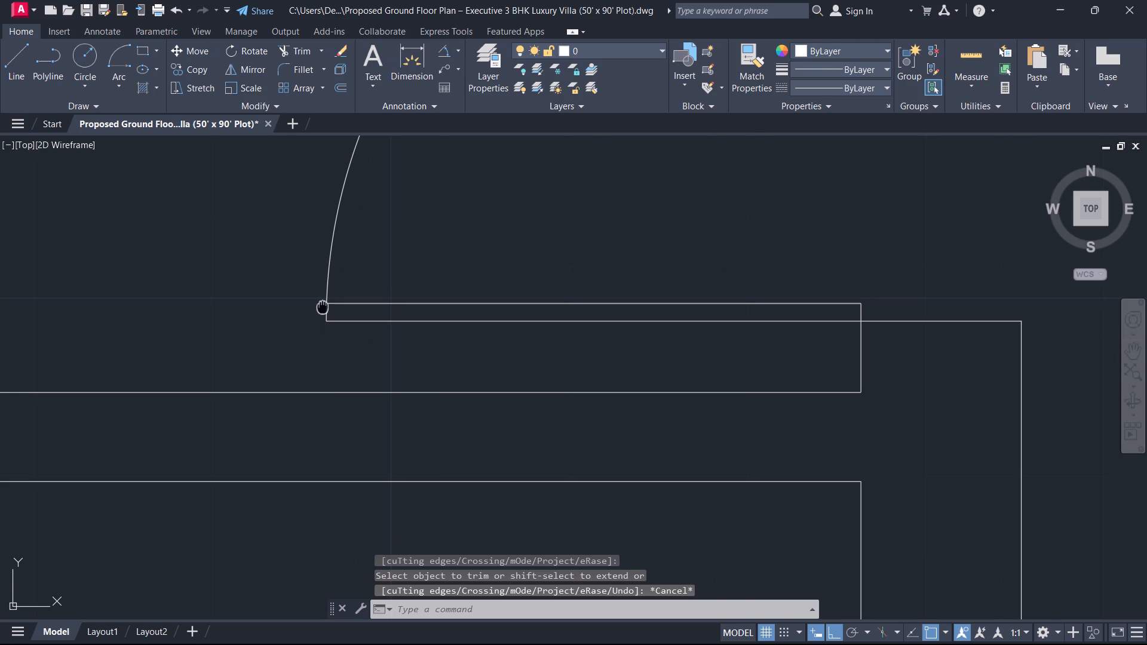
{"action": "scroll", "coordinate": [369, 311], "scroll_direction": "down", "scroll_amount": 3}
{"action": "scroll", "coordinate": [238, 302], "scroll_direction": "down", "scroll_amount": 1}
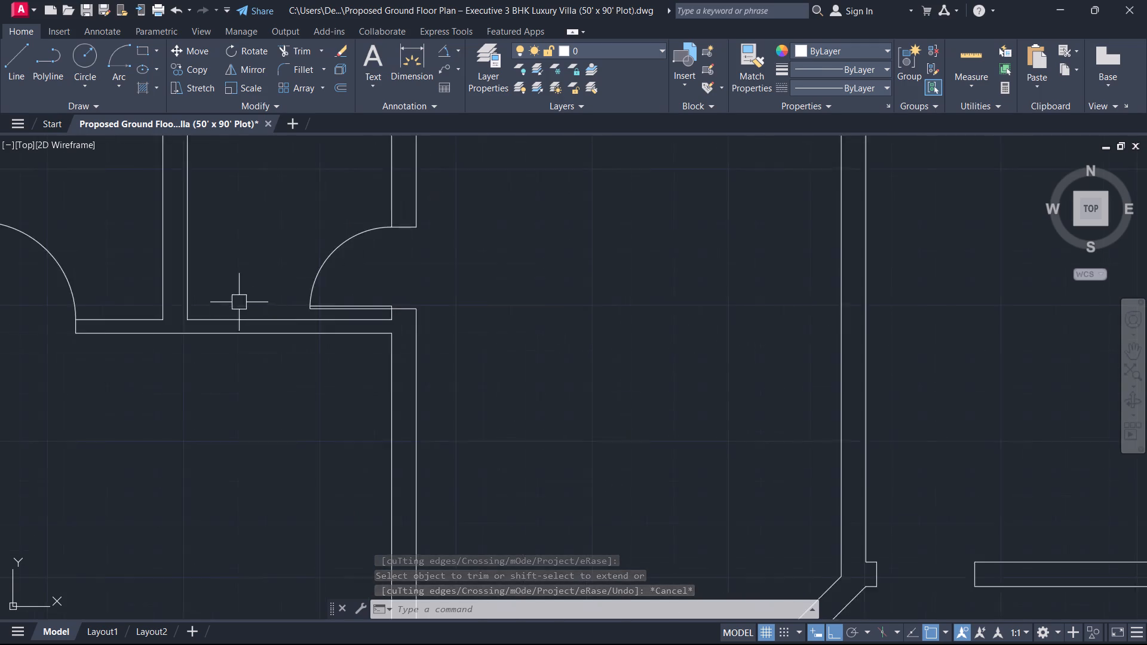
{"action": "middle_click_drag", "start_coordinate": [241, 303], "coordinate": [744, 460]}
{"action": "scroll", "coordinate": [468, 357], "scroll_direction": "up", "scroll_amount": 7}
{"action": "scroll", "coordinate": [565, 414], "scroll_direction": "up", "scroll_amount": 4}
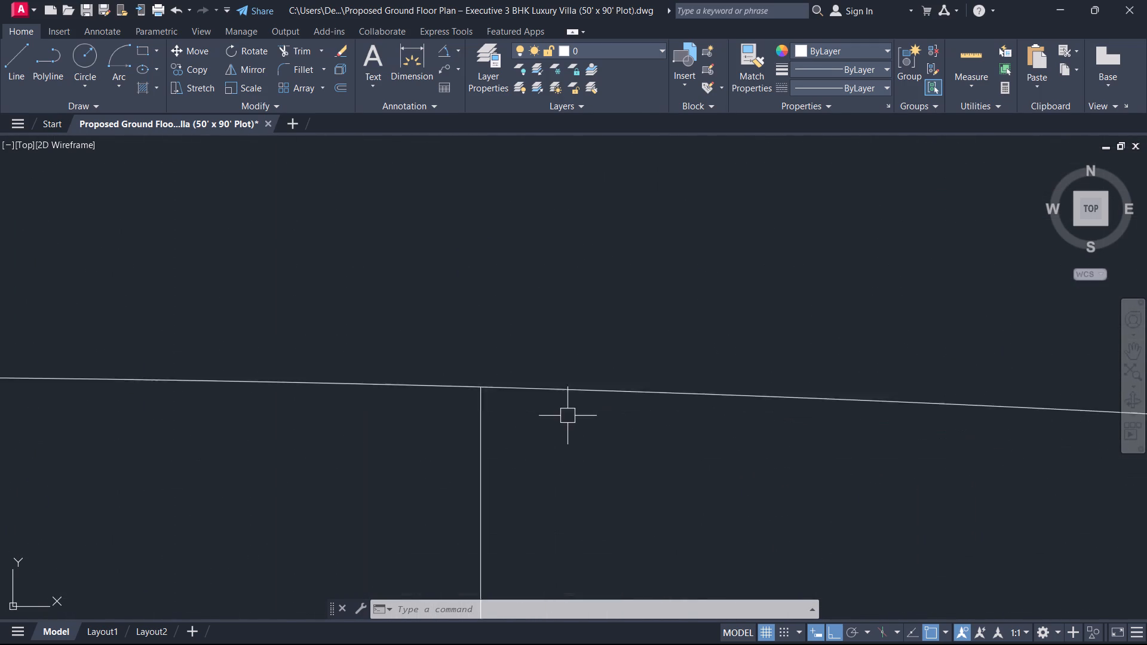
{"action": "scroll", "coordinate": [568, 416], "scroll_direction": "up", "scroll_amount": 2}
{"action": "scroll", "coordinate": [458, 361], "scroll_direction": "up", "scroll_amount": 6}
{"action": "scroll", "coordinate": [489, 453], "scroll_direction": "up", "scroll_amount": 1}
{"action": "scroll", "coordinate": [507, 416], "scroll_direction": "down", "scroll_amount": 5}
{"action": "scroll", "coordinate": [507, 416], "scroll_direction": "up", "scroll_amount": 1}
{"action": "scroll", "coordinate": [506, 416], "scroll_direction": "down", "scroll_amount": 4}
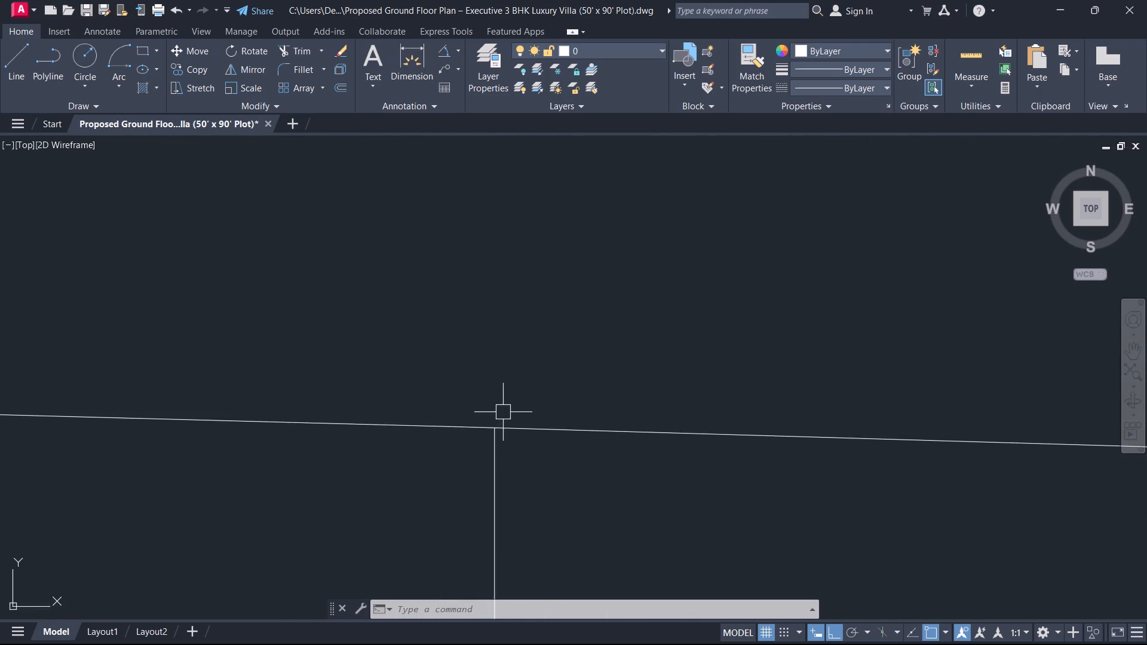
Examine the remaining door openings south of the two small rooms, around the west bedroom's east wall.
{"action": "scroll", "coordinate": [503, 412], "scroll_direction": "down", "scroll_amount": 4}
{"action": "scroll", "coordinate": [507, 396], "scroll_direction": "down", "scroll_amount": 19}
{"action": "scroll", "coordinate": [507, 398], "scroll_direction": "down", "scroll_amount": 4}
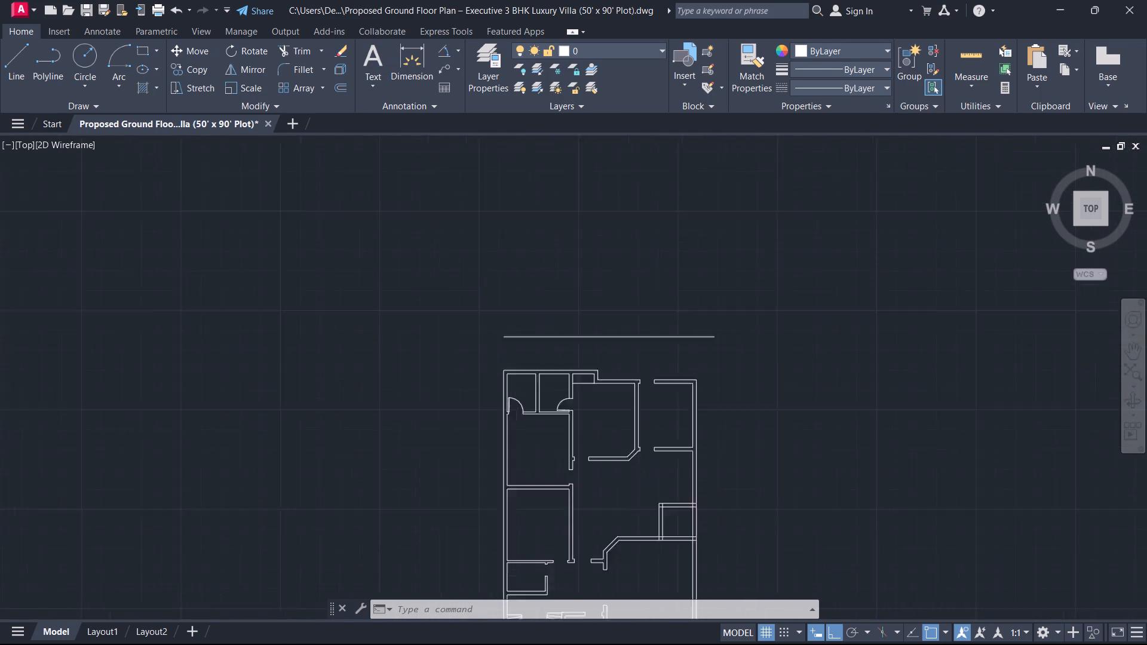
{"action": "scroll", "coordinate": [511, 398], "scroll_direction": "down", "scroll_amount": 2}
{"action": "scroll", "coordinate": [477, 426], "scroll_direction": "up", "scroll_amount": 4}
{"action": "scroll", "coordinate": [790, 419], "scroll_direction": "up", "scroll_amount": 1}
{"action": "middle_click_drag", "start_coordinate": [787, 417], "coordinate": [592, 443]}
{"action": "scroll", "coordinate": [592, 443], "scroll_direction": "up", "scroll_amount": 1}
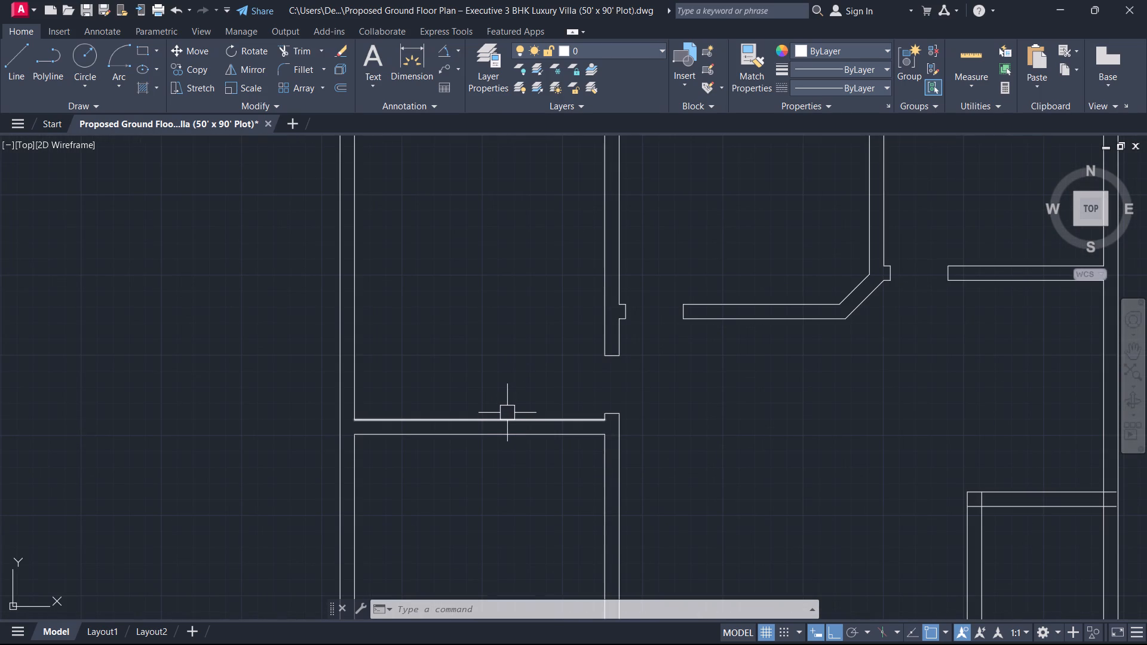
Start a multiline text label in the middle of the west bedroom with the first line "bed".
{"action": "key", "text": "t"}
{"action": "key", "text": "space"}
{"action": "scroll", "coordinate": [496, 409], "scroll_direction": "up", "scroll_amount": 1}
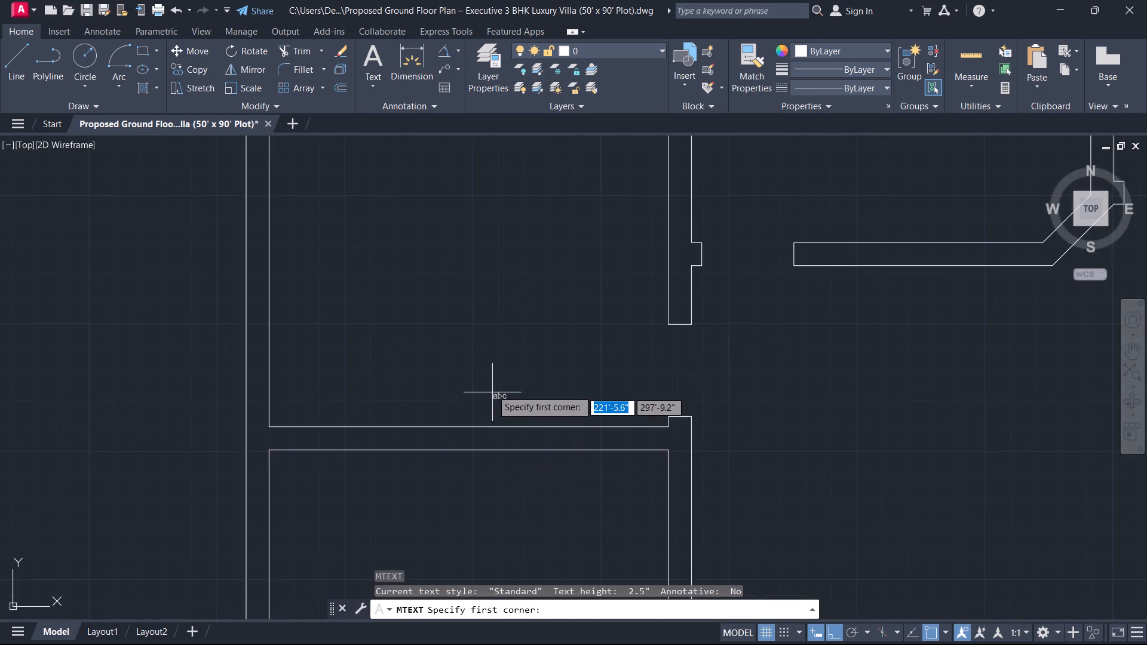
{"action": "scroll", "coordinate": [492, 390], "scroll_direction": "up", "scroll_amount": 1}
{"action": "middle_click_drag", "start_coordinate": [424, 308], "coordinate": [623, 537]}
{"action": "left_click_drag", "start_coordinate": [544, 396], "coordinate": [553, 399]}
{"action": "left_click", "coordinate": [765, 478]}
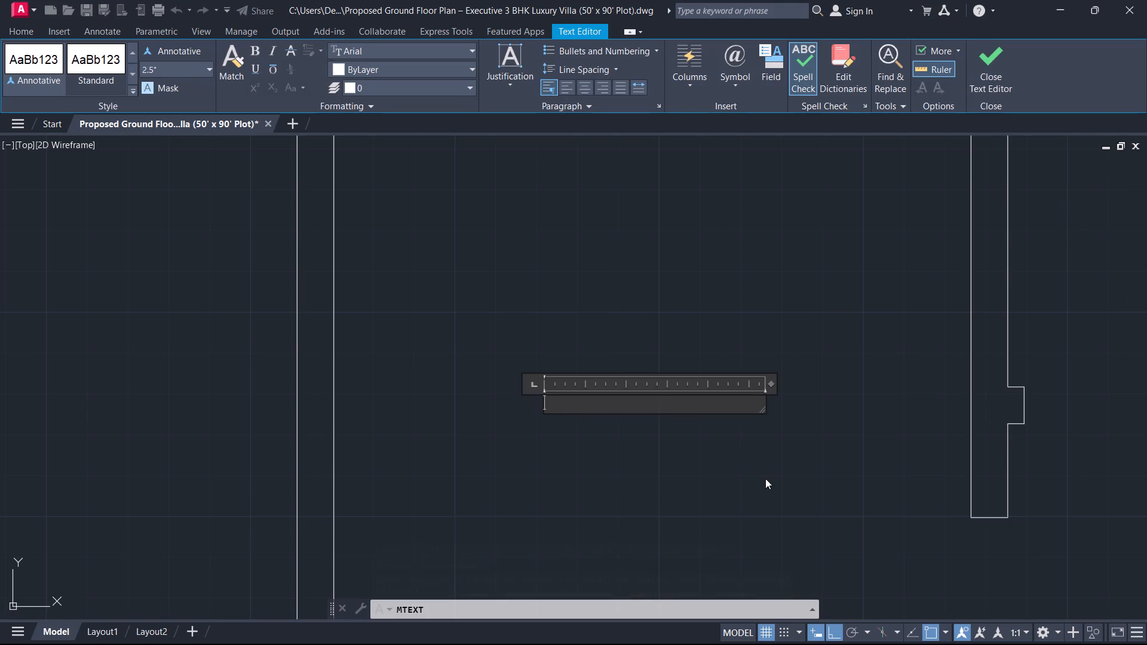
{"action": "key", "text": "d"}
{"action": "key", "text": "e"}
{"action": "key", "text": "BackSpace"}
{"action": "key", "text": "BackSpace"}
{"action": "type", "text": "bed"}
Add a second line to the bedroom label with the room size 13'-0"x15'-0".
{"action": "key", "text": "Return"}
{"action": "type", "text": "13"}
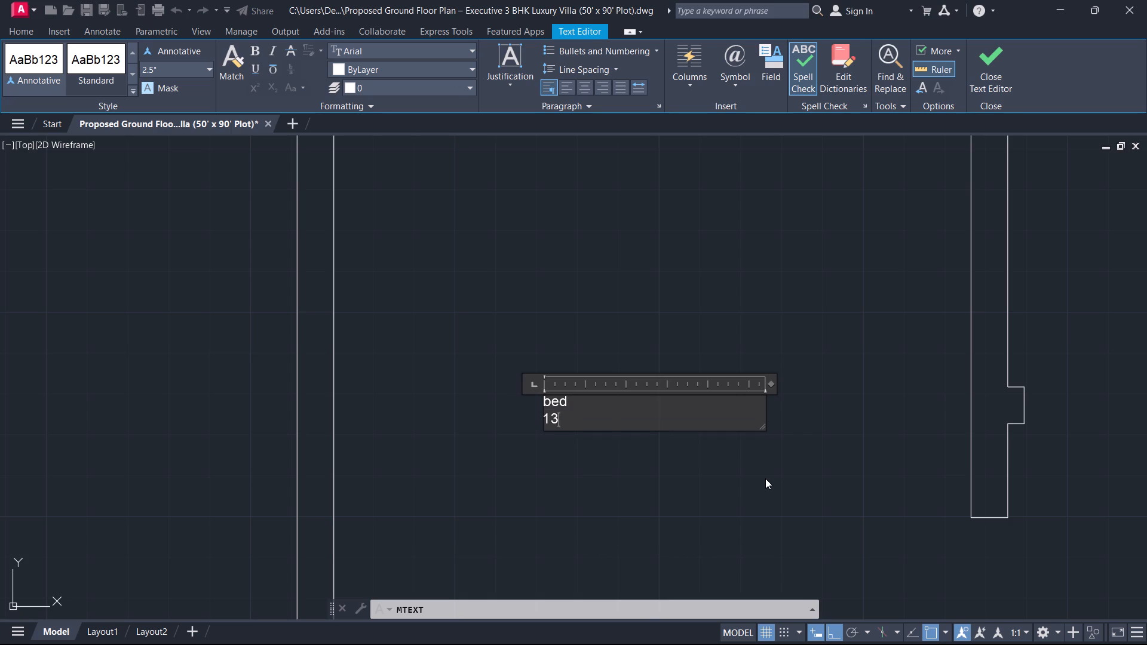
{"action": "key", "text": "apostrophe"}
{"action": "key", "text": "minus"}
{"action": "type", "text": "0\""}
{"action": "type", "text": "x15'"}
{"action": "key", "text": "minus"}
{"action": "key", "text": "0"}
{"action": "key", "text": "shift+quotedbl"}
Replace the bedroom label's first line with BED in capitals.
{"action": "key", "text": "ctrl+Up"}
{"action": "key", "text": "Up"}
{"action": "key", "text": "Right"}
{"action": "key", "text": "Right"}
{"action": "key", "text": "Right"}
{"action": "key", "text": "BackSpace"}
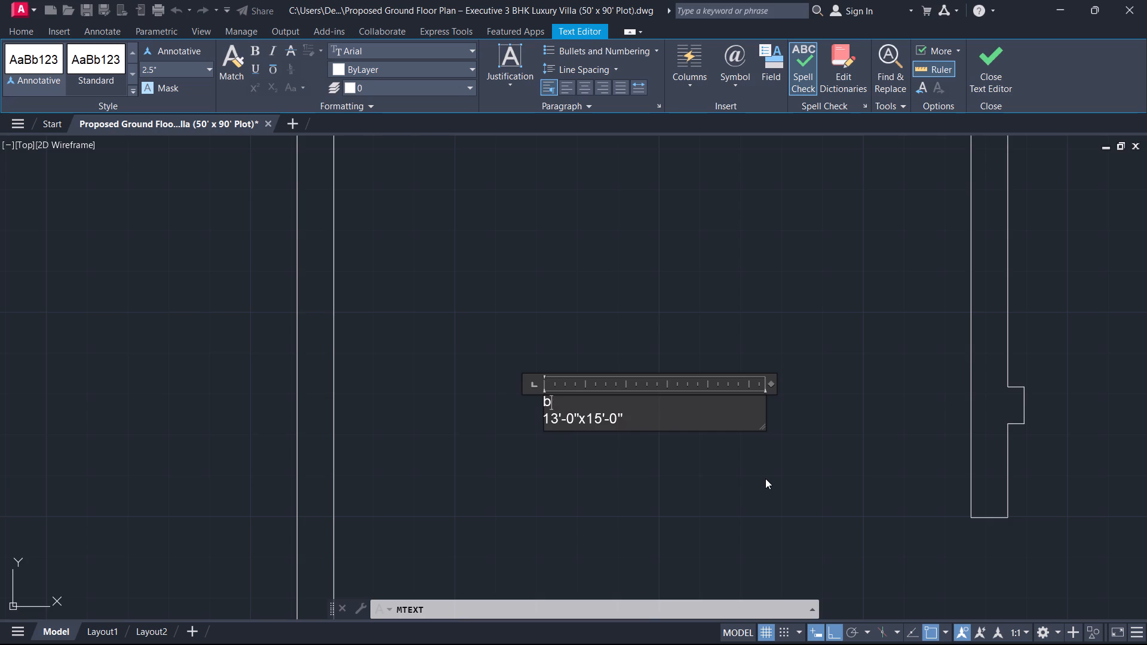
{"action": "key", "text": "BackSpace"}
{"action": "type", "text": "BED"}
Indent the BED line with six leading spaces to centre it above the room size.
{"action": "key", "text": "Left"}
{"action": "key", "text": "Left"}
{"action": "key", "text": "Left"}
{"action": "key", "text": "space"}
{"action": "key", "text": "space"}
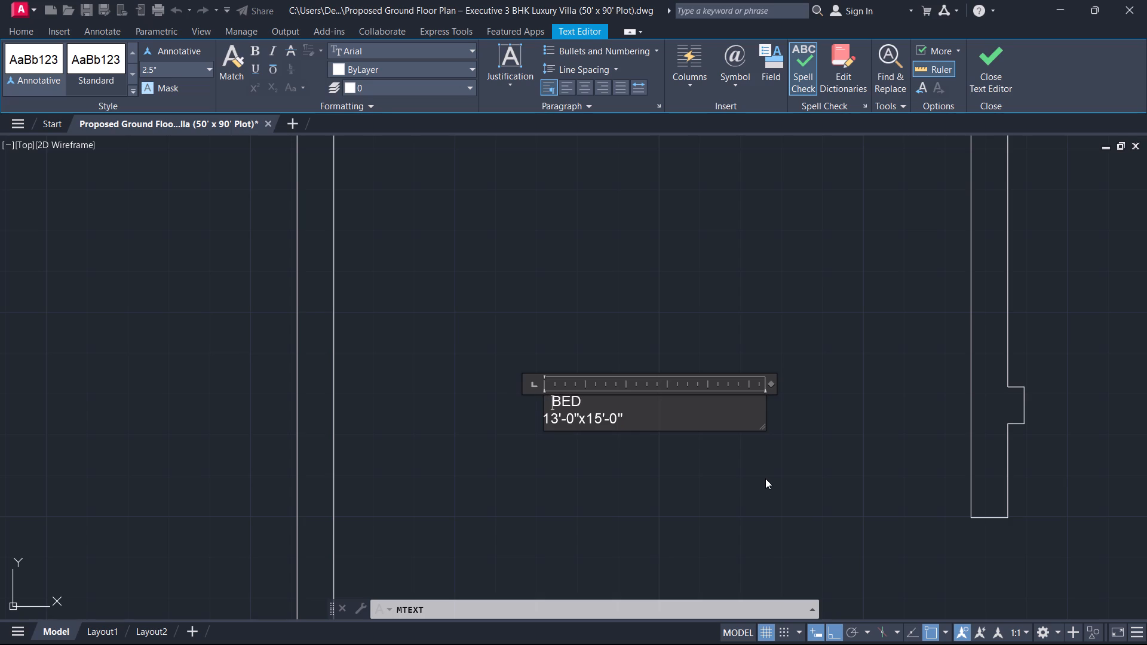
{"action": "key", "text": "space"}
{"action": "key", "text": "space"}
{"action": "key", "text": "space"}
{"action": "key", "text": "space"}
Set the text height of both bedroom label lines to 7" and finish the label.
{"action": "key", "text": "Up"}
{"action": "key", "text": "shift+Down"}
{"action": "key", "text": "shift+Down"}
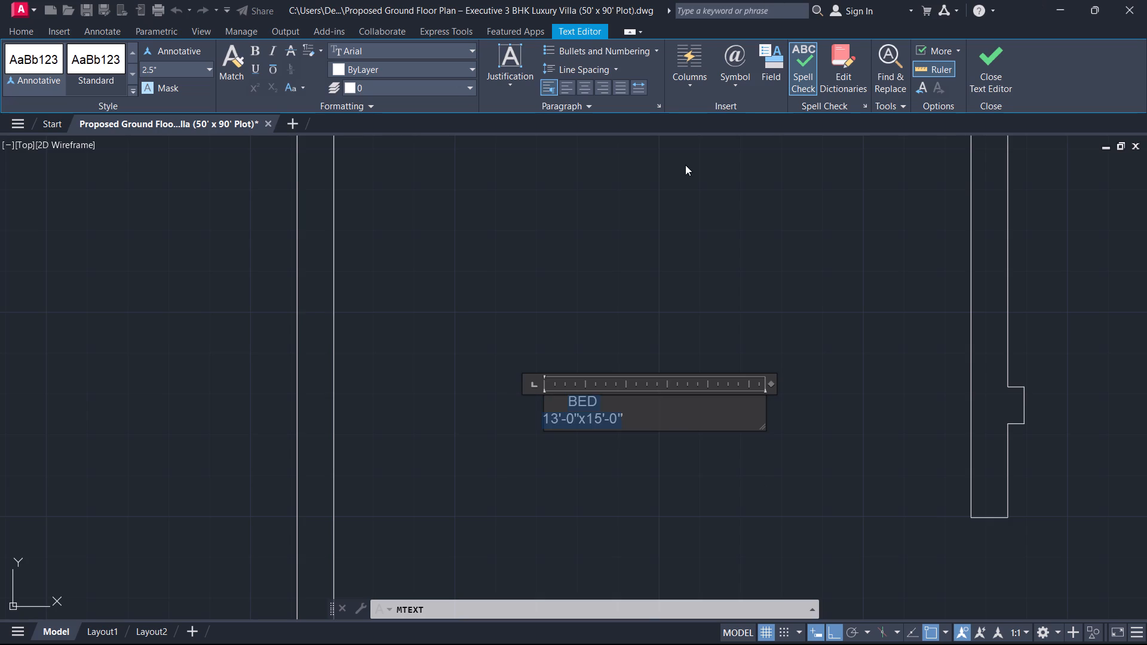
{"action": "left_click", "coordinate": [174, 67]}
{"action": "key", "text": "7"}
{"action": "key", "text": "Return"}
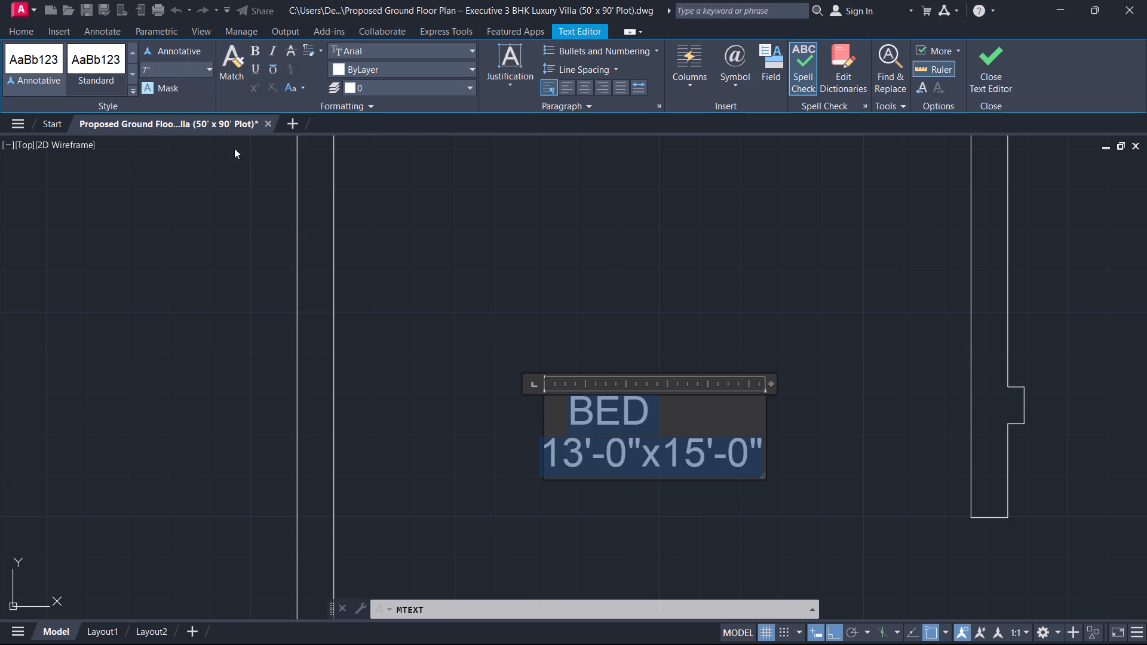
{"action": "left_click", "coordinate": [985, 73]}
Reopen the bedroom label and add eight more leading spaces before BED to recentre it above the enlarged room size.
{"action": "double_click", "coordinate": [614, 395]}
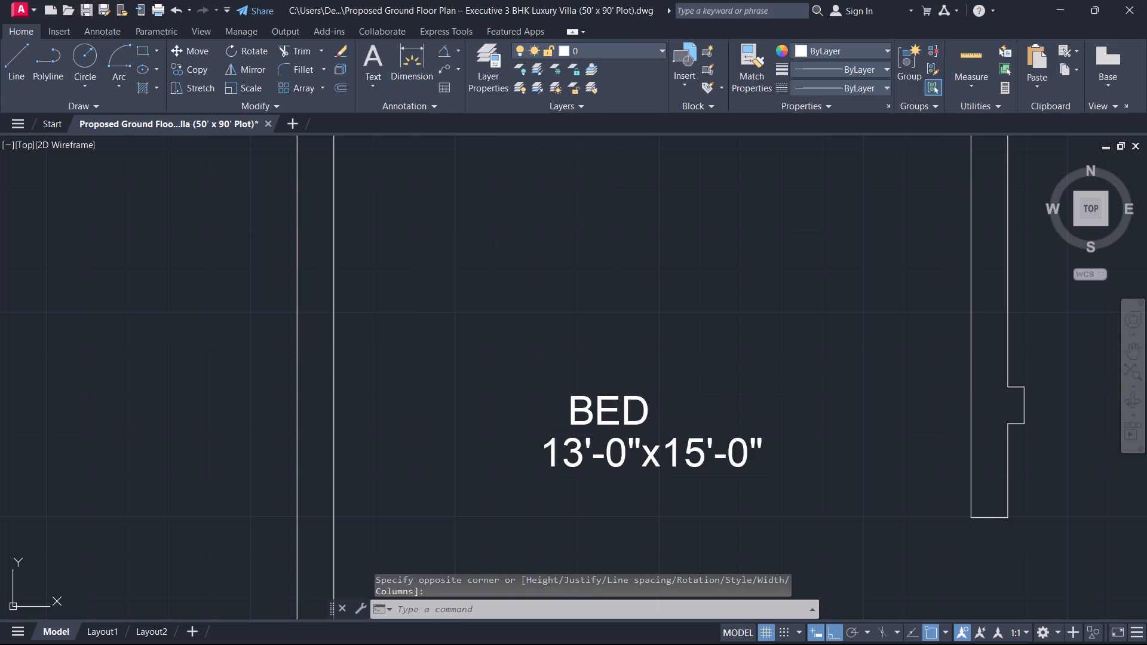
{"action": "left_click", "coordinate": [574, 416]}
{"action": "key", "text": "space"}
{"action": "key", "text": "space"}
{"action": "key", "text": "space"}
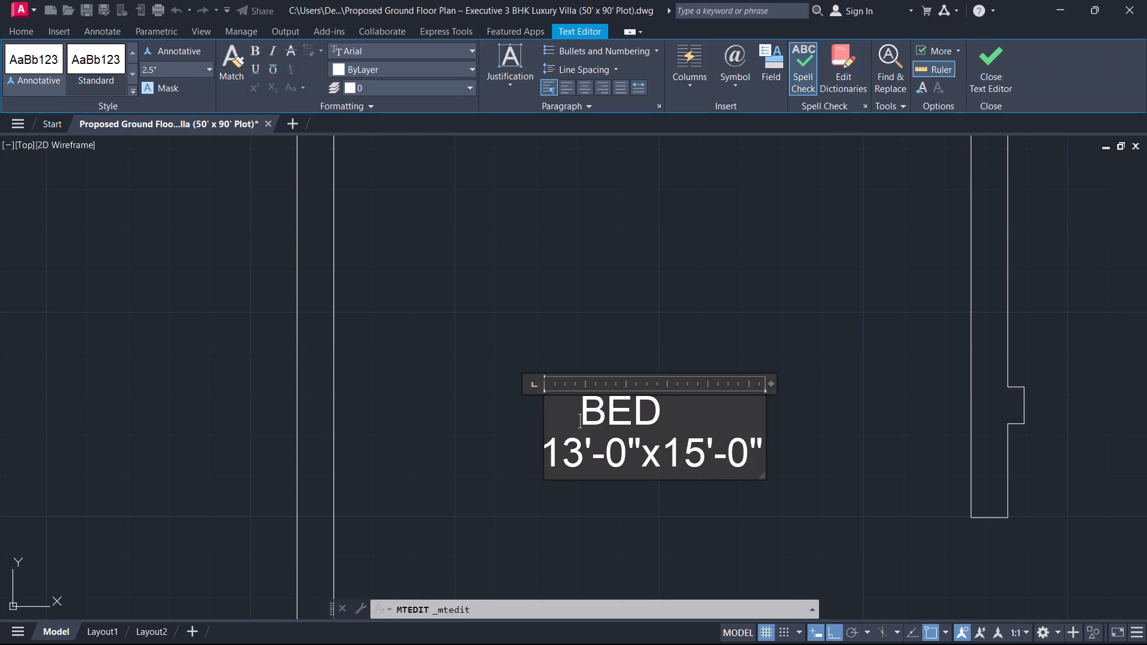
{"action": "key", "text": "space"}
{"action": "key", "text": "space"}
{"action": "key", "text": "space"}
{"action": "key", "text": "space"}
{"action": "key", "text": "space"}
{"action": "left_click", "coordinate": [690, 276]}
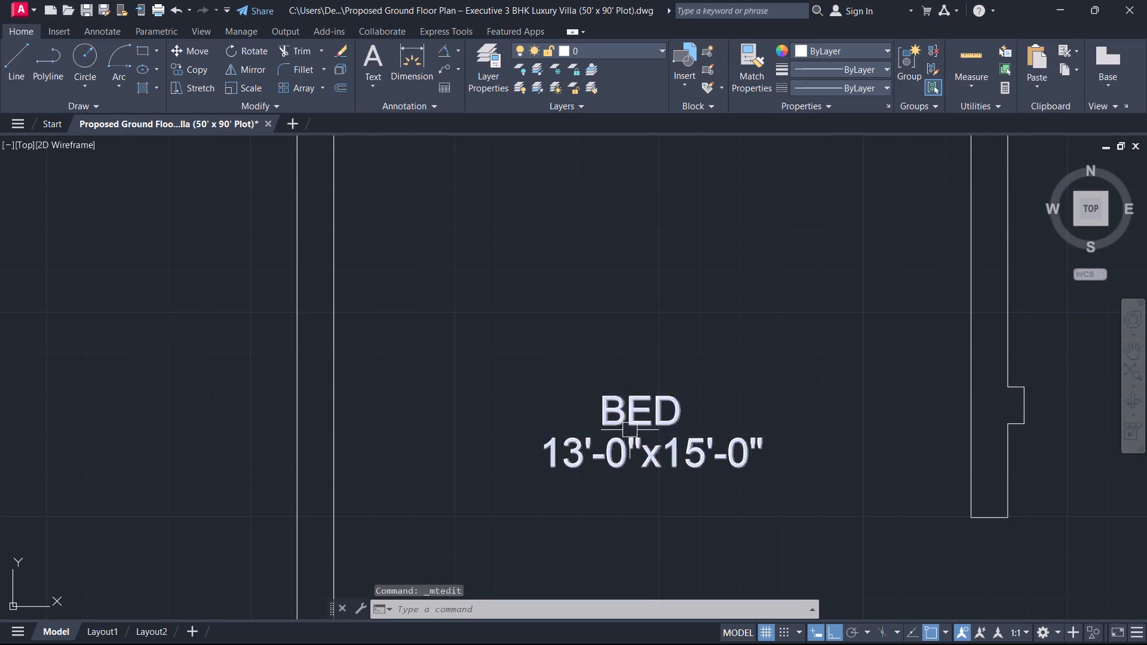
Start a multiline text label in the northwest small room, above its door swing, with the first line BATH.
{"action": "scroll", "coordinate": [630, 434], "scroll_direction": "up", "scroll_amount": 1}
{"action": "scroll", "coordinate": [628, 437], "scroll_direction": "down", "scroll_amount": 4}
{"action": "middle_click_drag", "start_coordinate": [631, 429], "coordinate": [550, 399]}
{"action": "scroll", "coordinate": [632, 428], "scroll_direction": "up", "scroll_amount": 1}
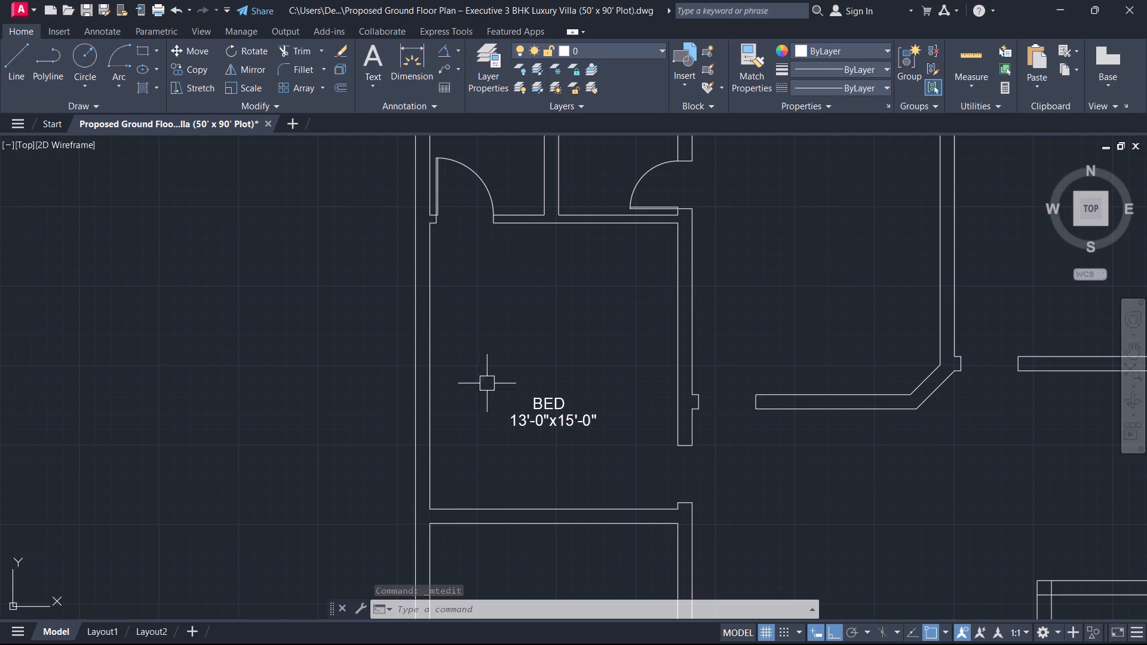
{"action": "middle_click_drag", "start_coordinate": [495, 357], "coordinate": [480, 576]}
{"action": "scroll", "coordinate": [469, 323], "scroll_direction": "up", "scroll_amount": 2}
{"action": "key", "text": "t"}
{"action": "key", "text": "space"}
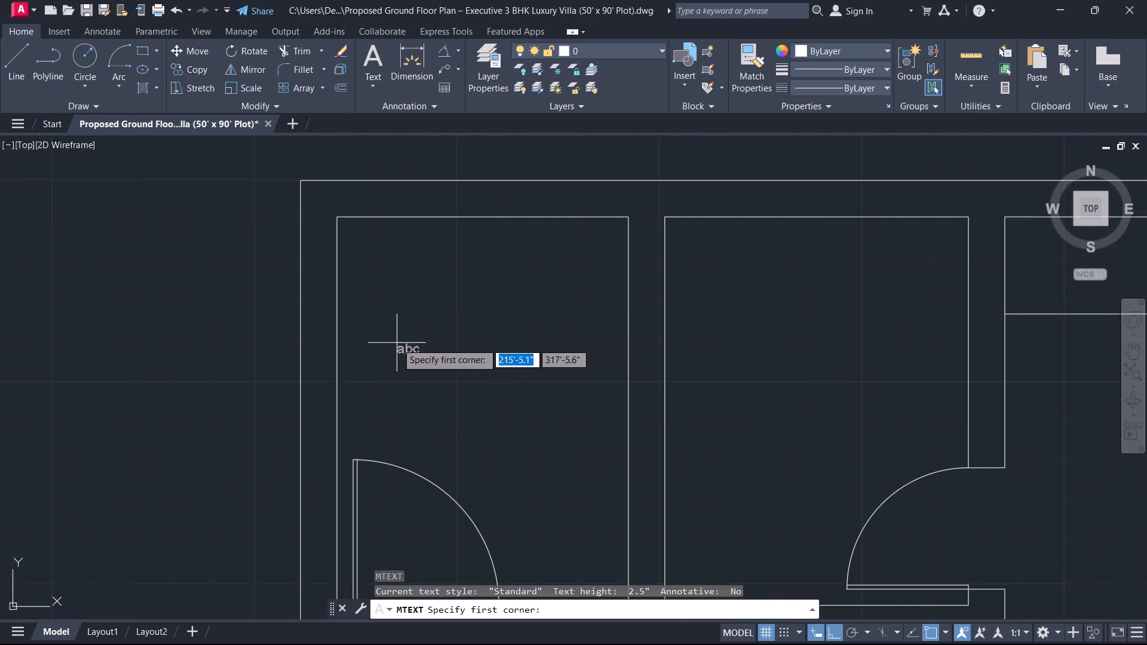
{"action": "left_click", "coordinate": [394, 343]}
{"action": "left_click", "coordinate": [572, 404]}
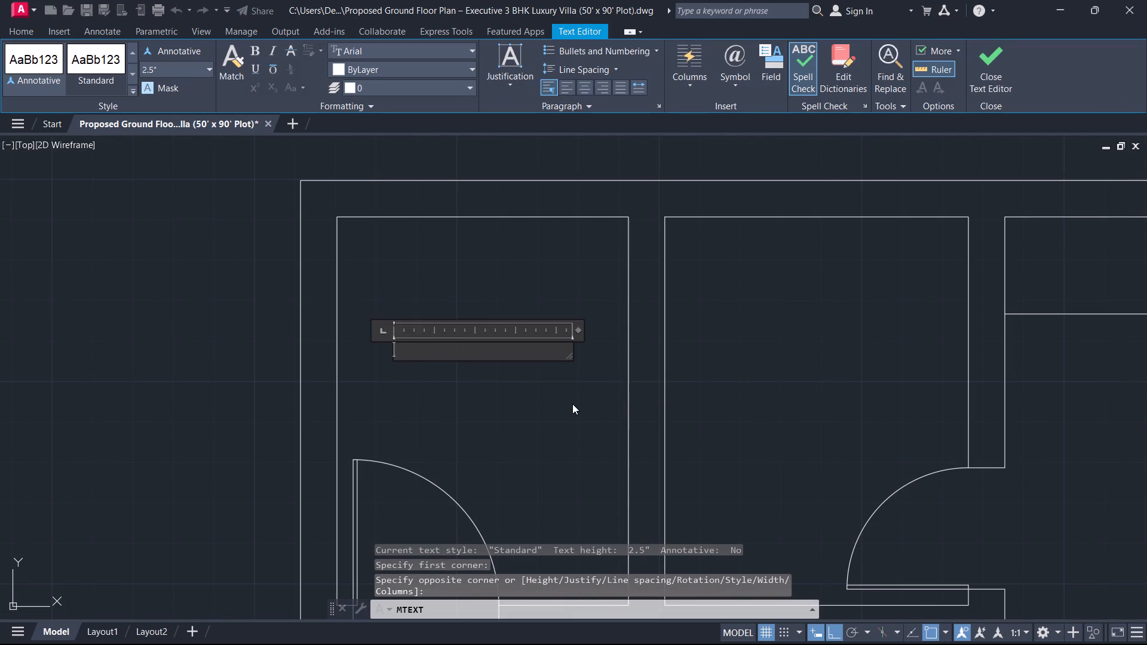
{"action": "type", "text": "BATH"}
Add a second line to the BATH label with the room size 6'-0"X8'-0".
{"action": "key", "text": "Return"}
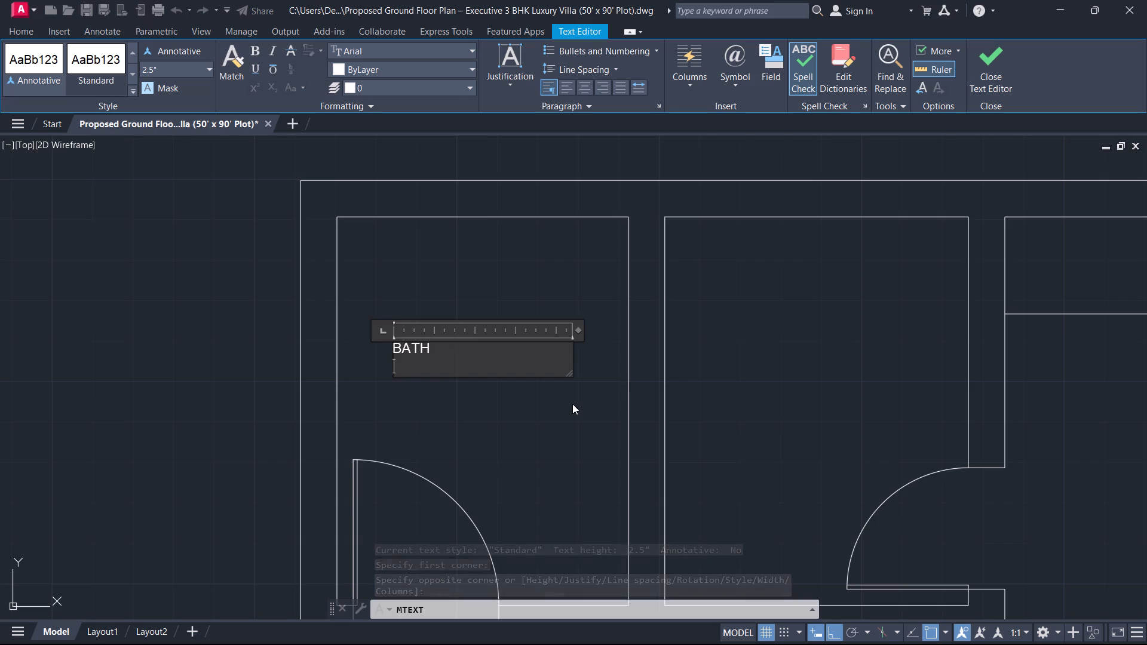
{"action": "key", "text": "6"}
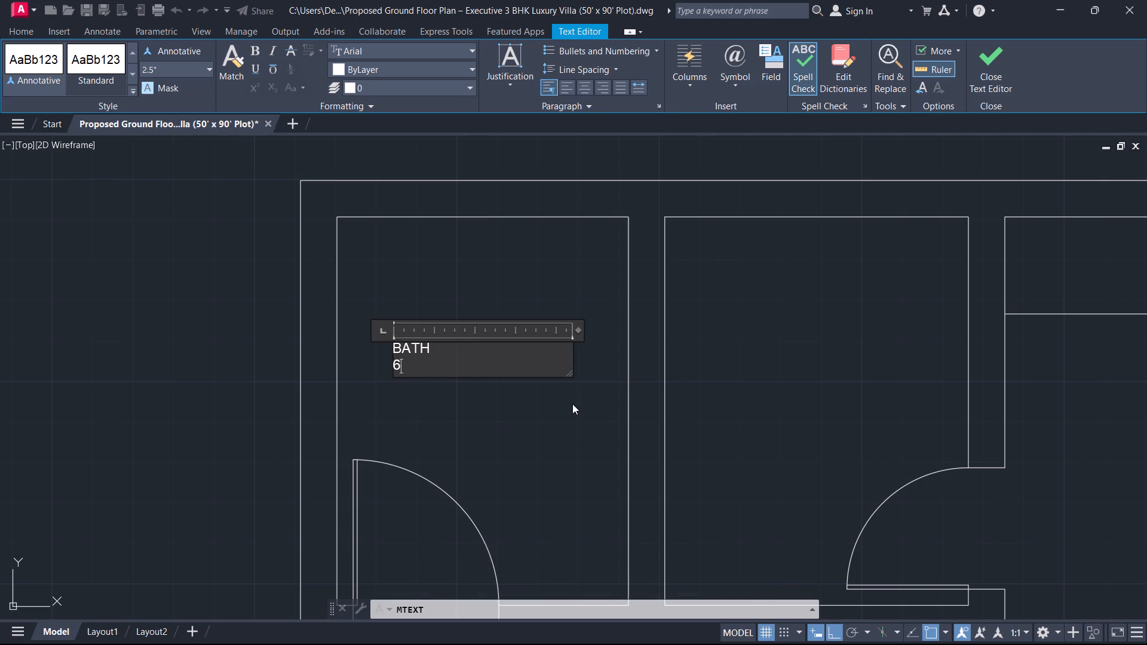
{"action": "key", "text": "apostrophe"}
{"action": "key", "text": "minus"}
{"action": "type", "text": "0\""}
{"action": "key", "text": "x"}
{"action": "type", "text": "8'"}
{"action": "type", "text": "-0\""}
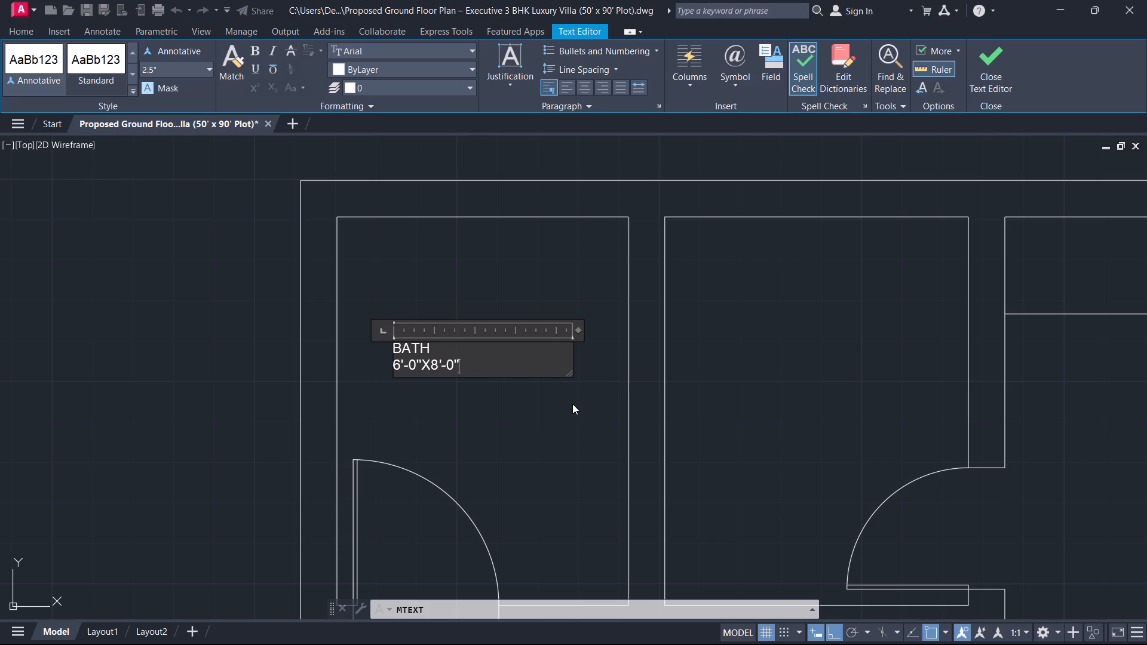
Set the text height of both BATH label lines to 6".
{"action": "key", "text": "ctrl+a"}
{"action": "left_click", "coordinate": [173, 68]}
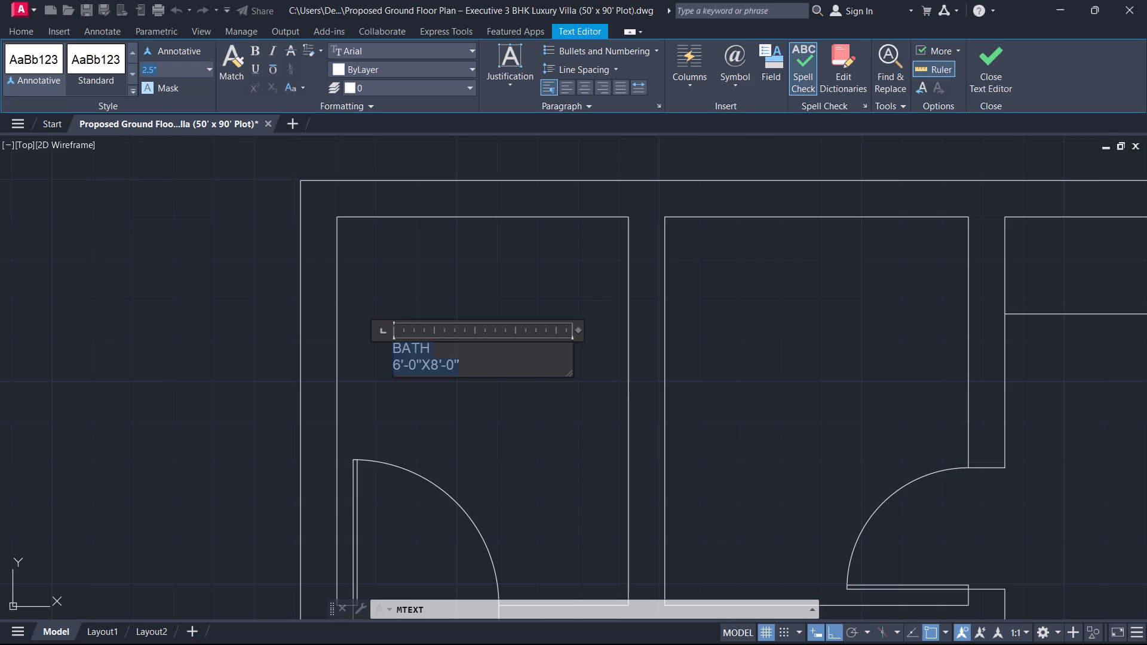
{"action": "key", "text": "6"}
{"action": "key", "text": "Return"}
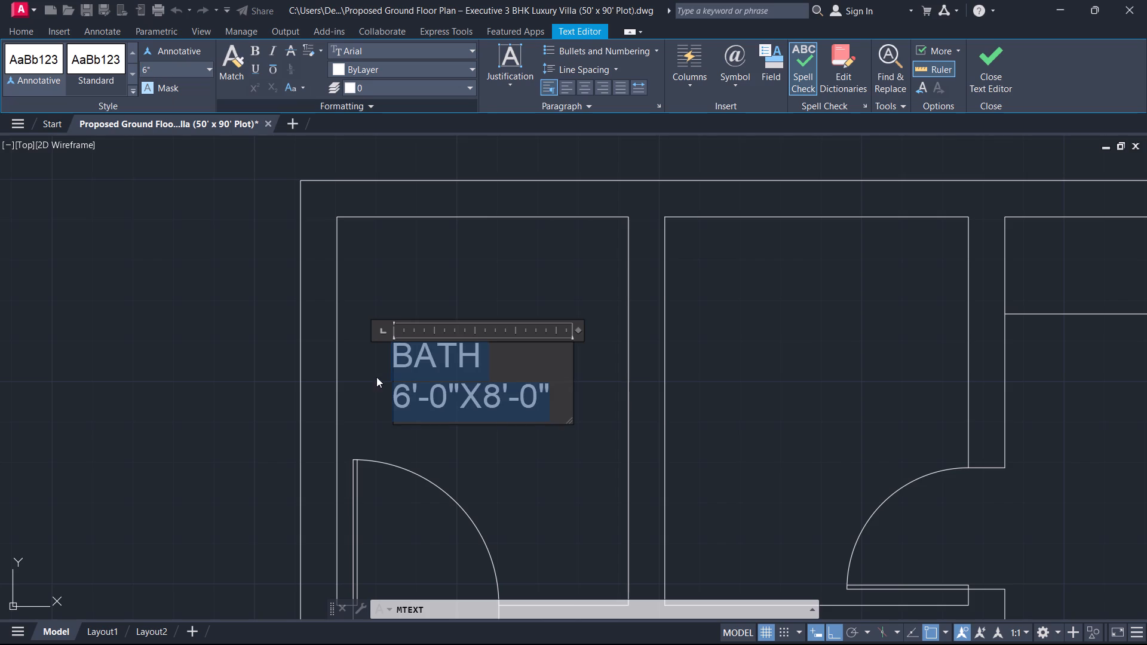
Add three leading spaces before BATH to centre it above its room size, and finish the label.
{"action": "left_click", "coordinate": [399, 360]}
{"action": "key", "text": "space"}
{"action": "key", "text": "space"}
{"action": "key", "text": "space"}
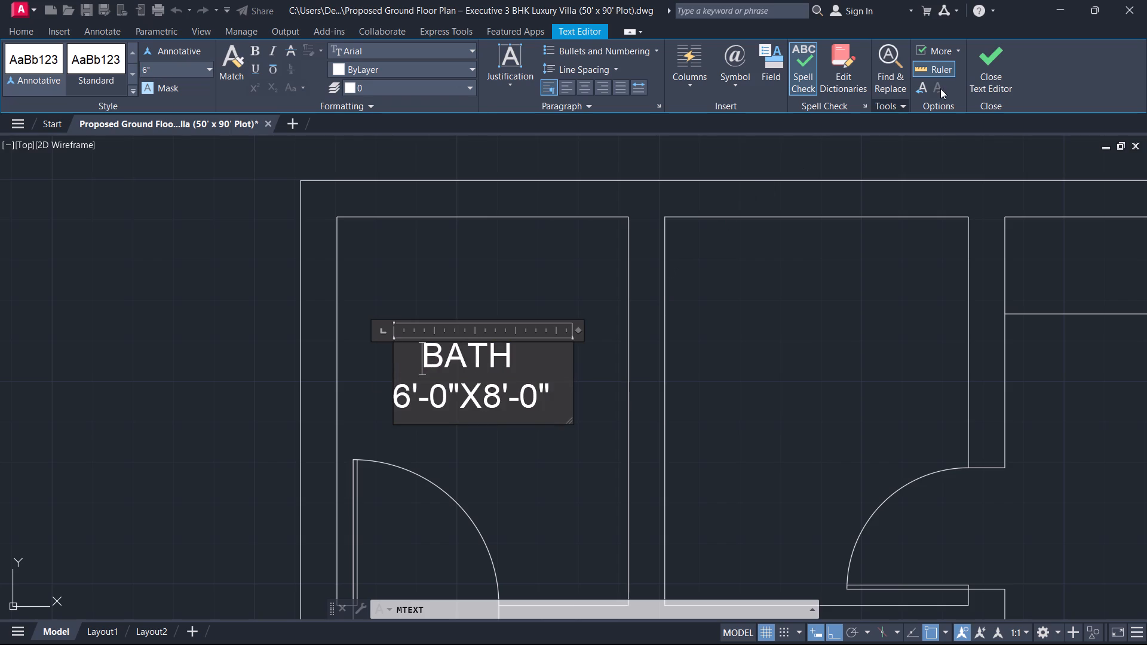
{"action": "left_click", "coordinate": [996, 58]}
Copy the BATH label horizontally about 6'-10" east into the neighbouring small room, above its door swing.
{"action": "scroll", "coordinate": [595, 402], "scroll_direction": "down", "scroll_amount": 1}
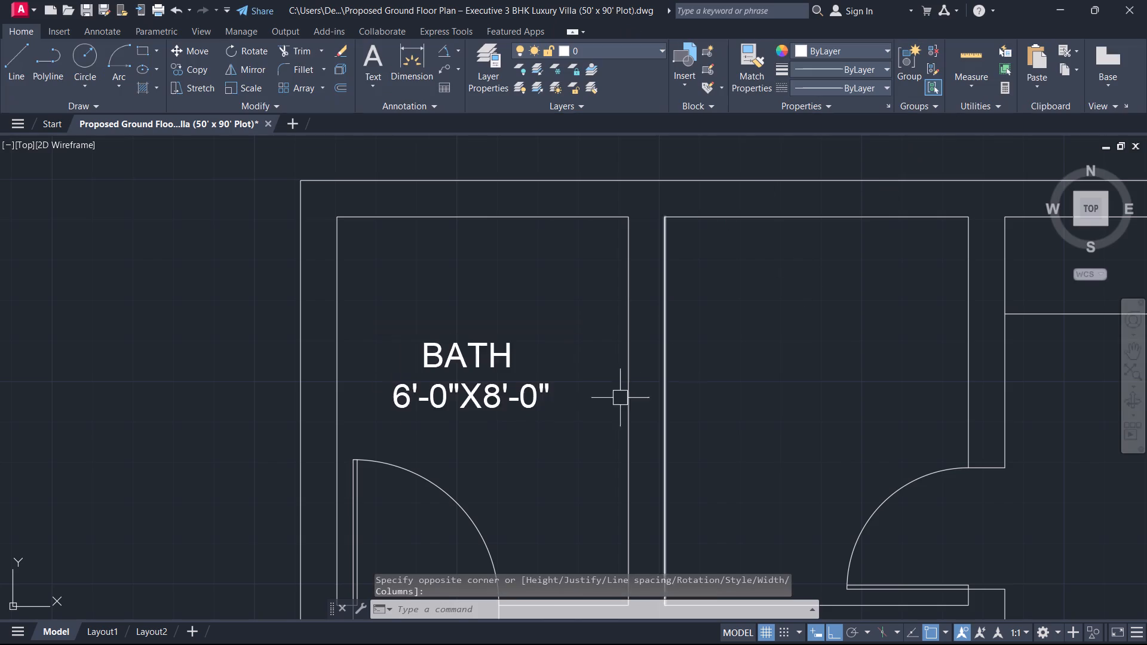
{"action": "middle_click_drag", "start_coordinate": [551, 395], "coordinate": [465, 365]}
{"action": "left_click", "coordinate": [455, 382]}
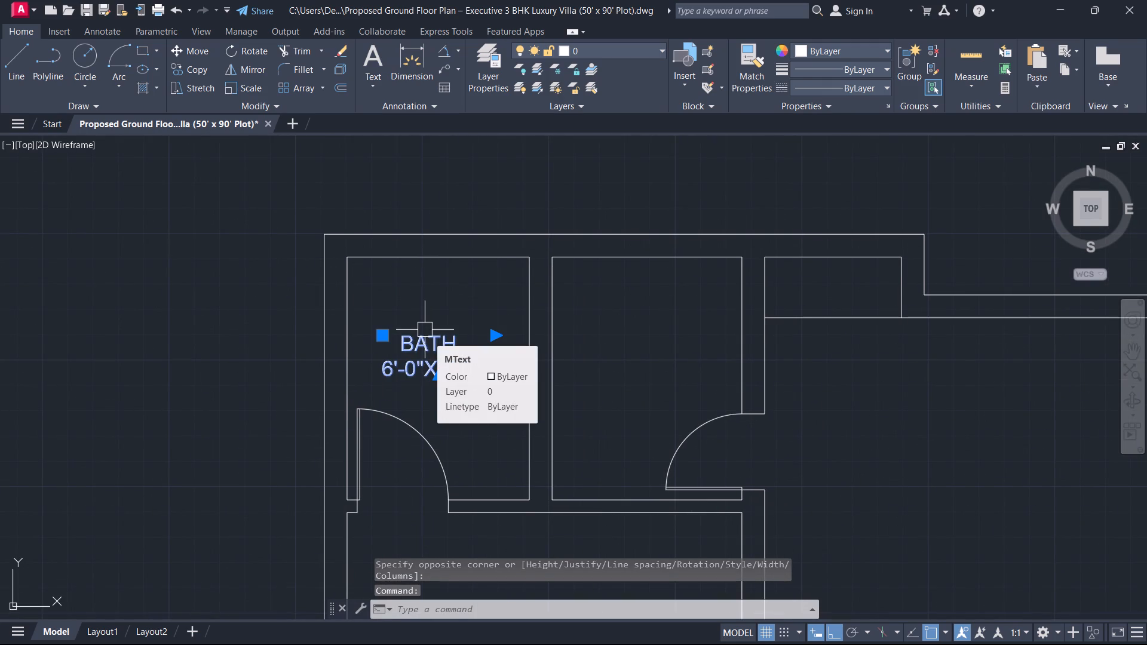
{"action": "type", "text": "CO"}
{"action": "key", "text": "space"}
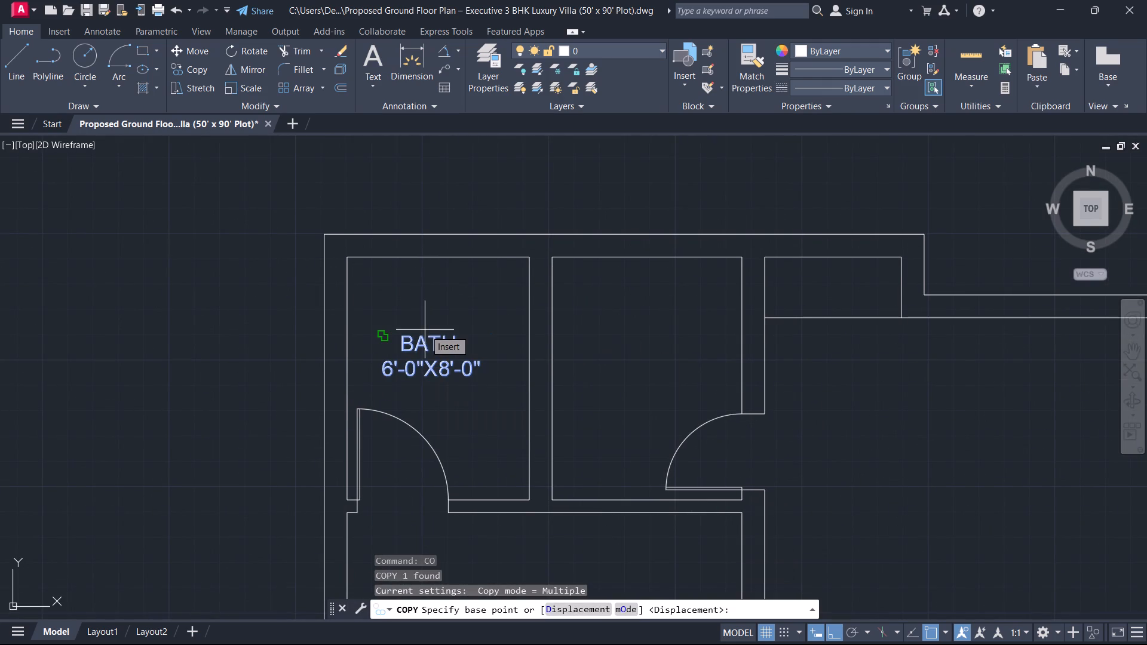
{"action": "left_click", "coordinate": [428, 371]}
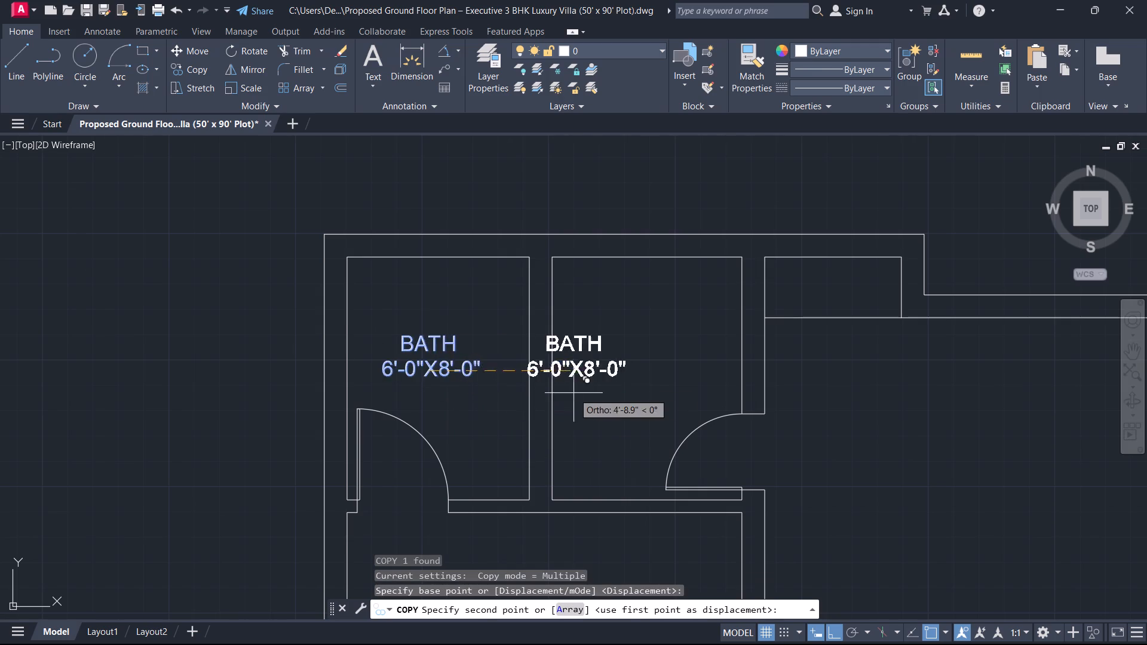
{"action": "scroll", "coordinate": [612, 376], "scroll_direction": "up", "scroll_amount": 3}
{"action": "scroll", "coordinate": [704, 348], "scroll_direction": "down", "scroll_amount": 2}
{"action": "middle_click_drag", "start_coordinate": [698, 343], "coordinate": [571, 371]}
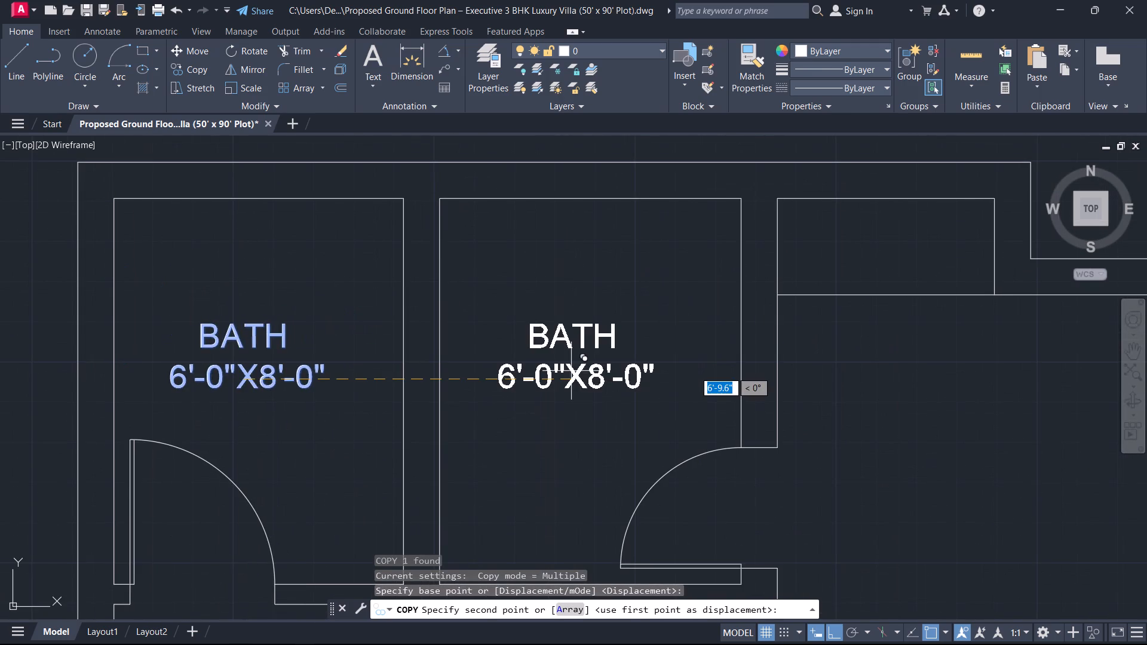
{"action": "left_click", "coordinate": [571, 371]}
{"action": "key", "text": "Escape"}
Change the room size in the copied BATH label to 6'-3"X8'-0".
{"action": "double_click", "coordinate": [591, 348]}
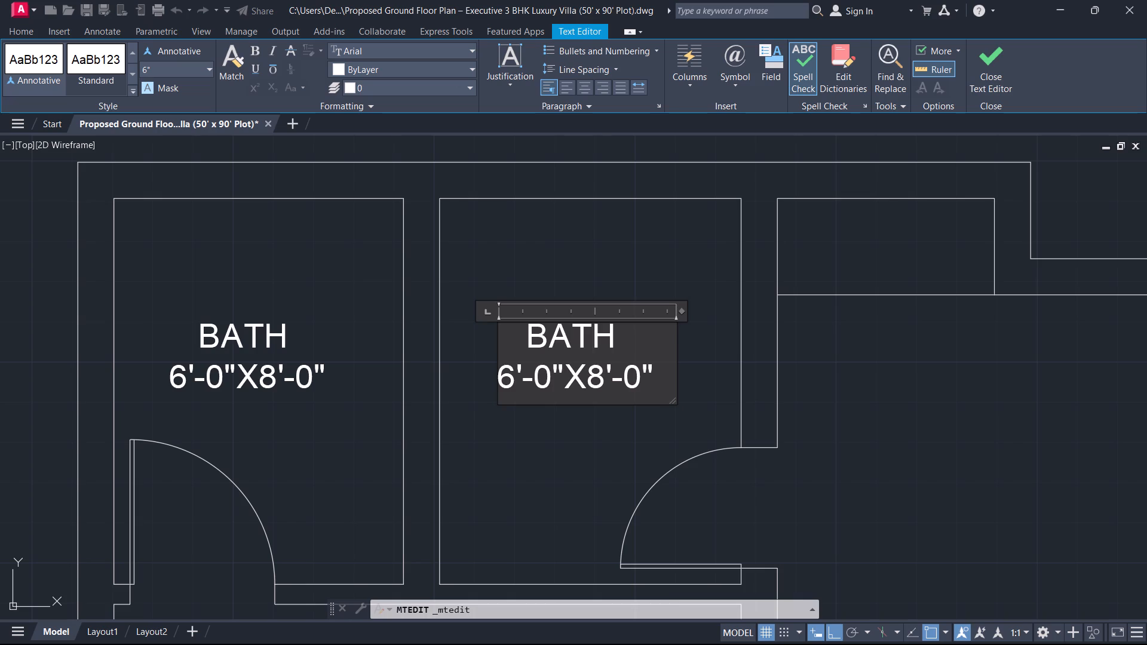
{"action": "key", "text": "Up"}
{"action": "key", "text": "Down"}
{"action": "key", "text": "Left"}
{"action": "key", "text": "Left"}
{"action": "key", "text": "BackSpace"}
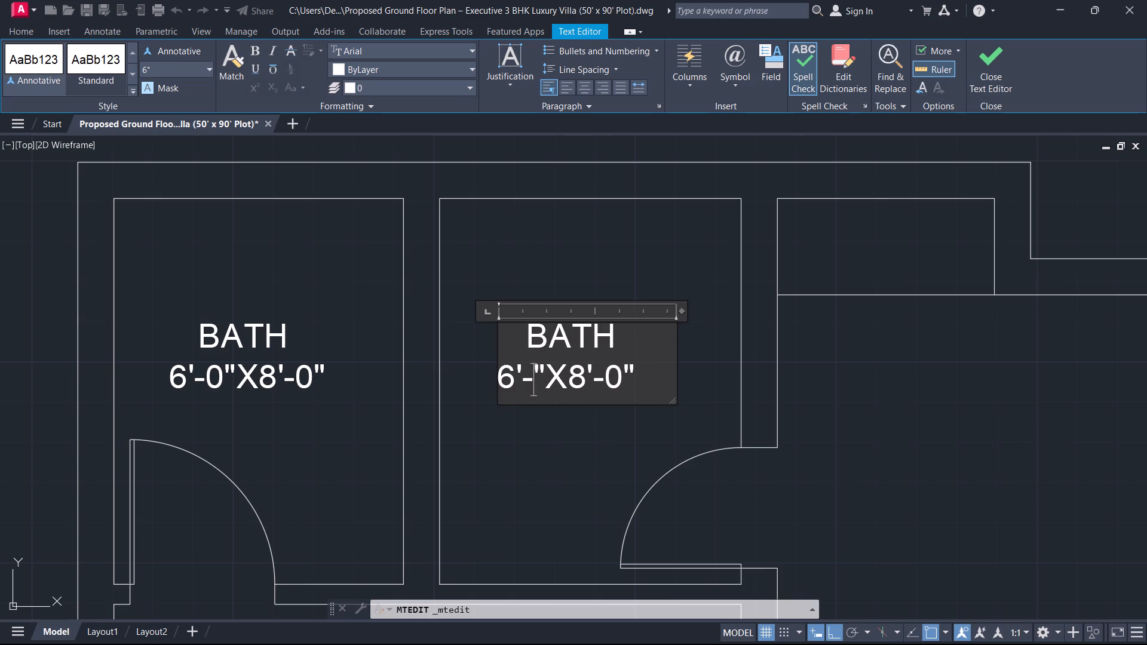
{"action": "key", "text": "3"}
{"action": "left_click", "coordinate": [644, 268]}
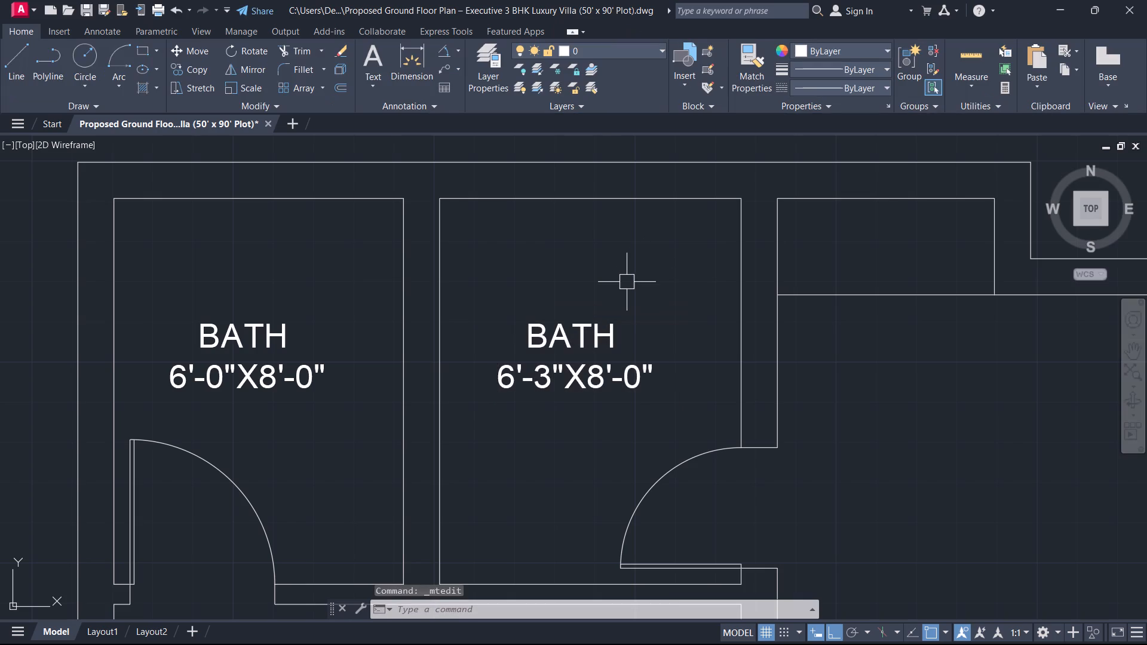
Measure the clear width between the inner wall faces of the east bath and of the west bath.
{"action": "type", "text": "DI"}
{"action": "key", "text": "space"}
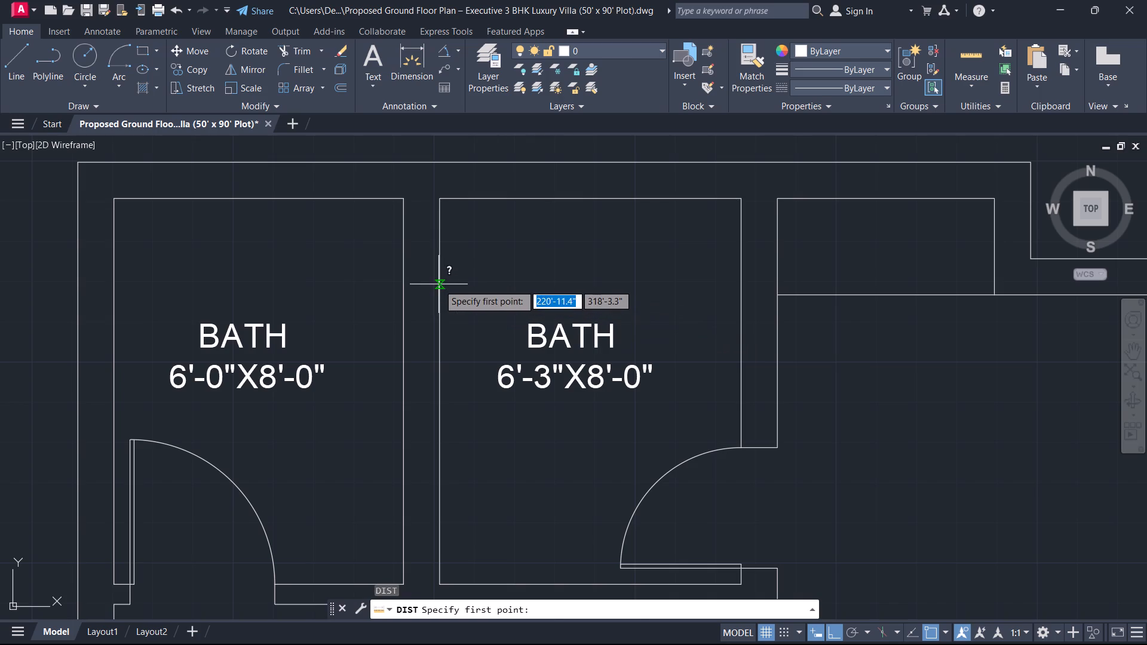
{"action": "left_click", "coordinate": [438, 284]}
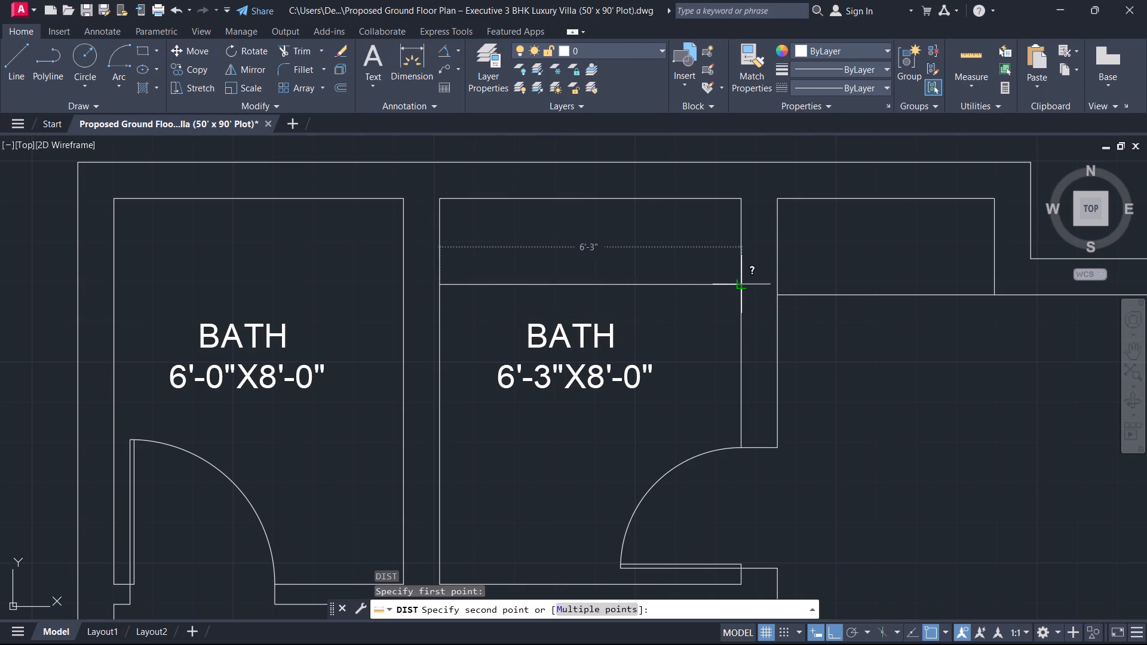
{"action": "key", "text": "Escape"}
{"action": "key", "text": "space"}
{"action": "left_click", "coordinate": [116, 288]}
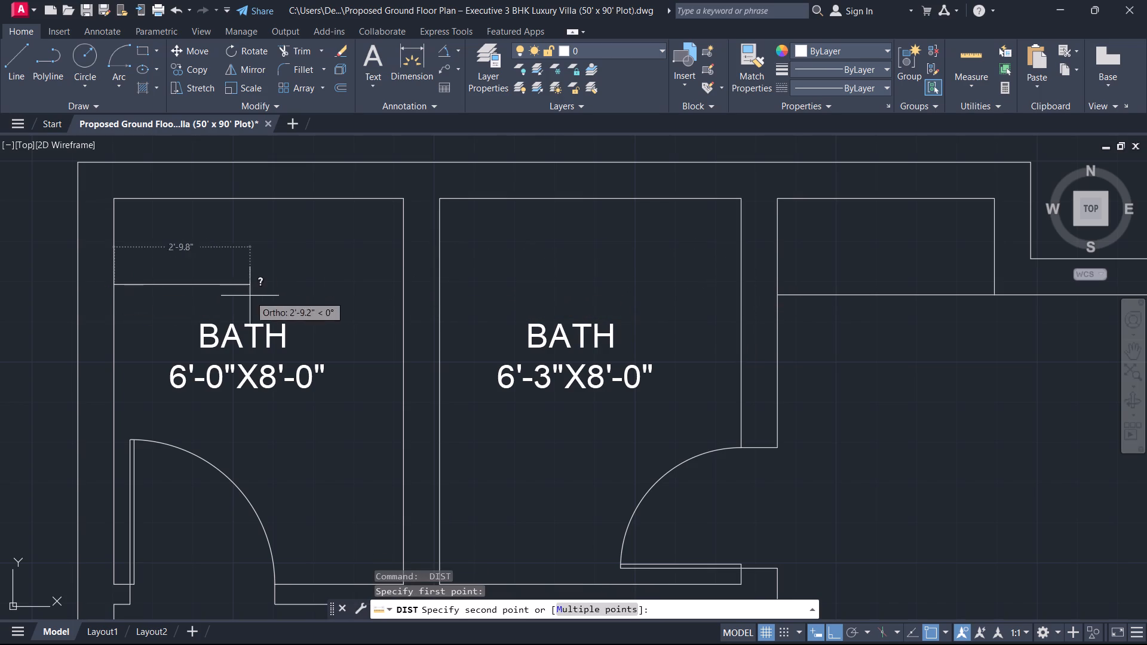
{"action": "key", "text": "Escape"}
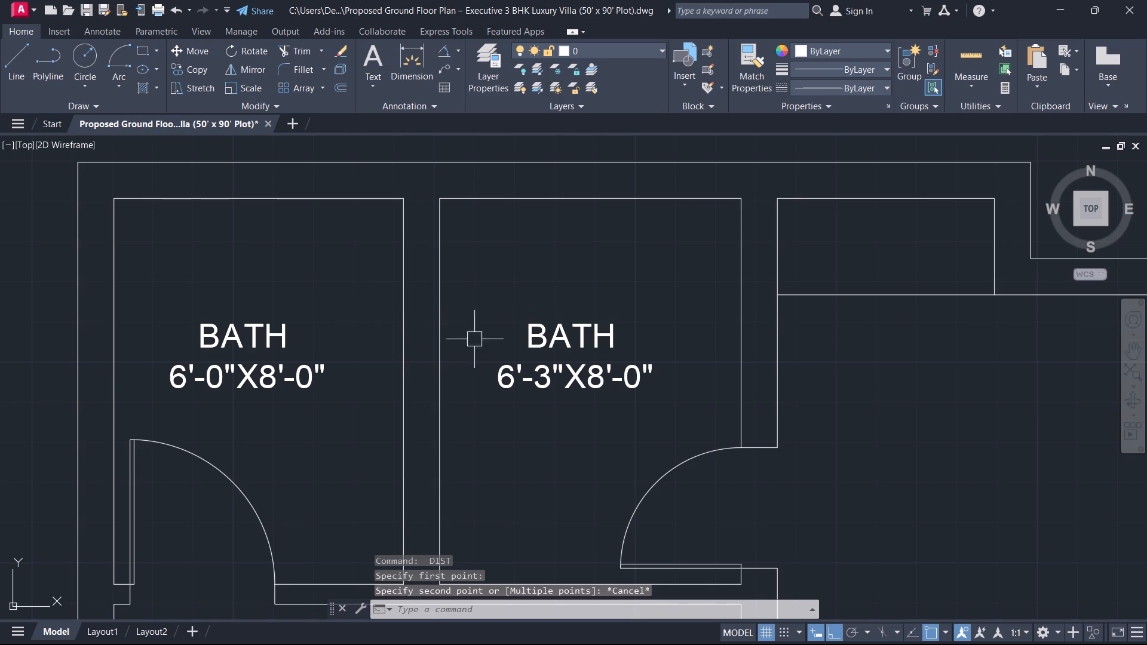
Start a multiline text label in the large room east of the baths, with the first line BED.
{"action": "scroll", "coordinate": [643, 438], "scroll_direction": "down", "scroll_amount": 1}
{"action": "middle_click_drag", "start_coordinate": [642, 451], "coordinate": [611, 433]}
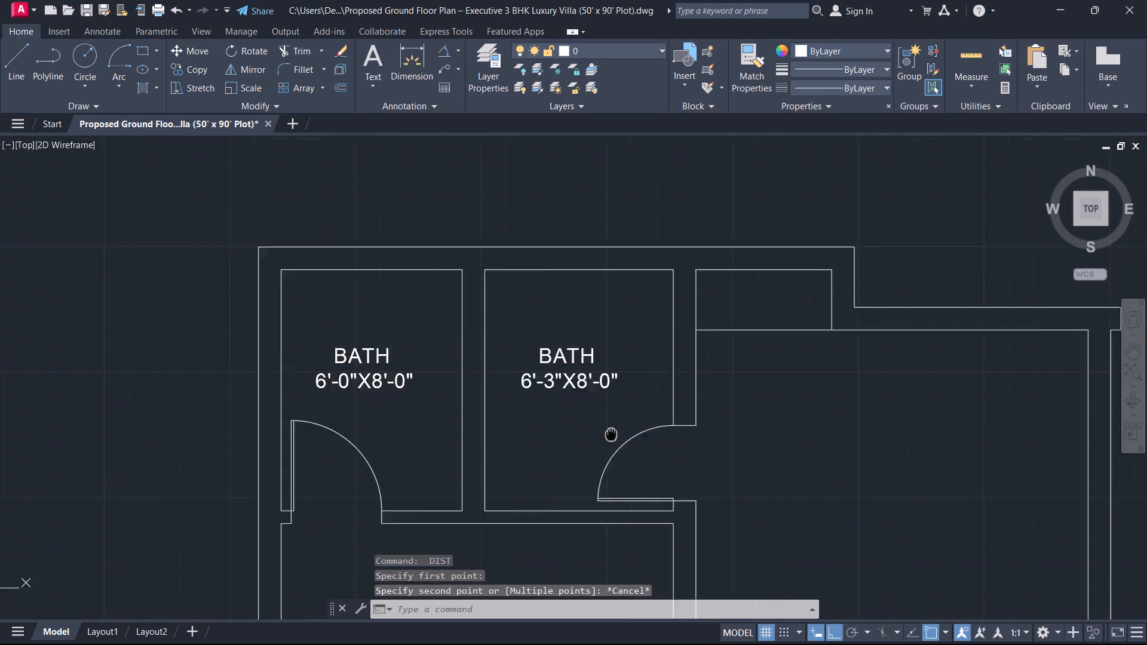
{"action": "middle_click_drag", "start_coordinate": [611, 433], "coordinate": [513, 370]}
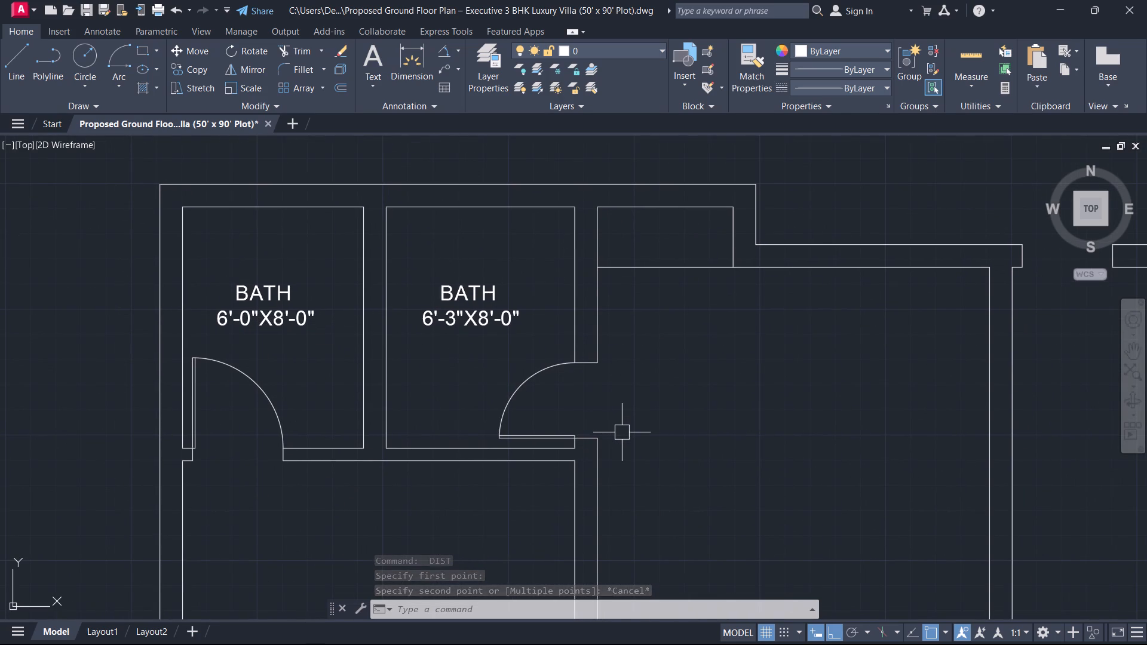
{"action": "middle_click_drag", "start_coordinate": [632, 407], "coordinate": [588, 374]}
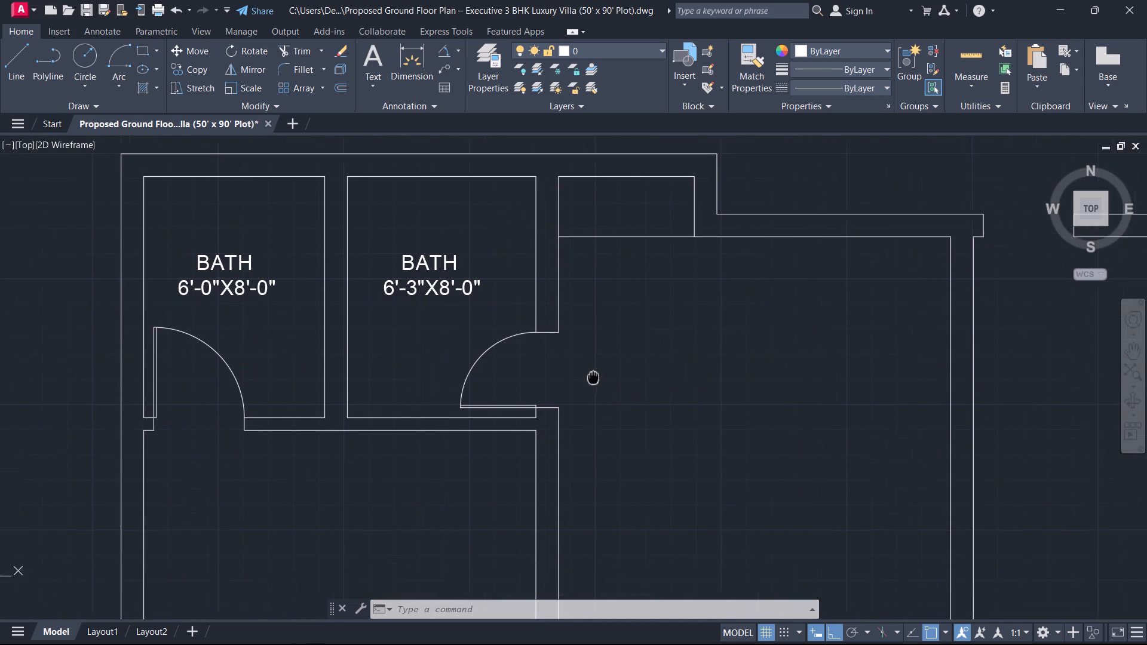
{"action": "middle_click_drag", "start_coordinate": [588, 374], "coordinate": [511, 336]}
{"action": "scroll", "coordinate": [511, 336], "scroll_direction": "down", "scroll_amount": 1}
{"action": "middle_click", "coordinate": [516, 331]}
{"action": "middle_click_drag", "start_coordinate": [581, 422], "coordinate": [578, 371]}
{"action": "key", "text": "t"}
{"action": "key", "text": "space"}
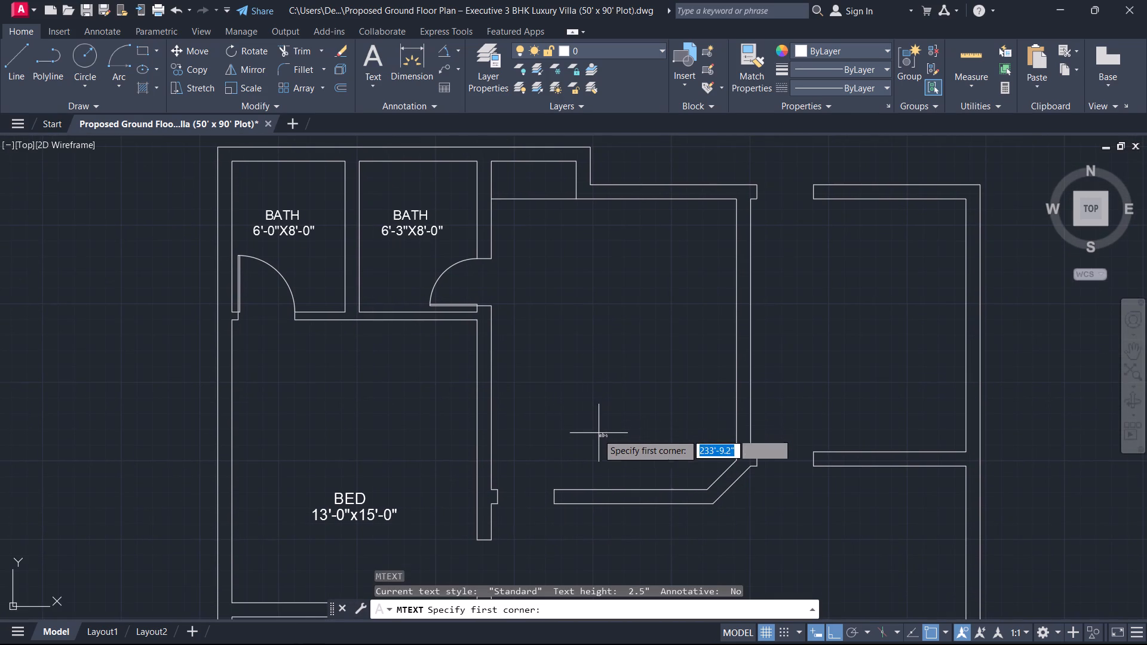
{"action": "scroll", "coordinate": [597, 434], "scroll_direction": "up", "scroll_amount": 1}
{"action": "left_click_drag", "start_coordinate": [523, 361], "coordinate": [530, 368]}
{"action": "left_click", "coordinate": [742, 430]}
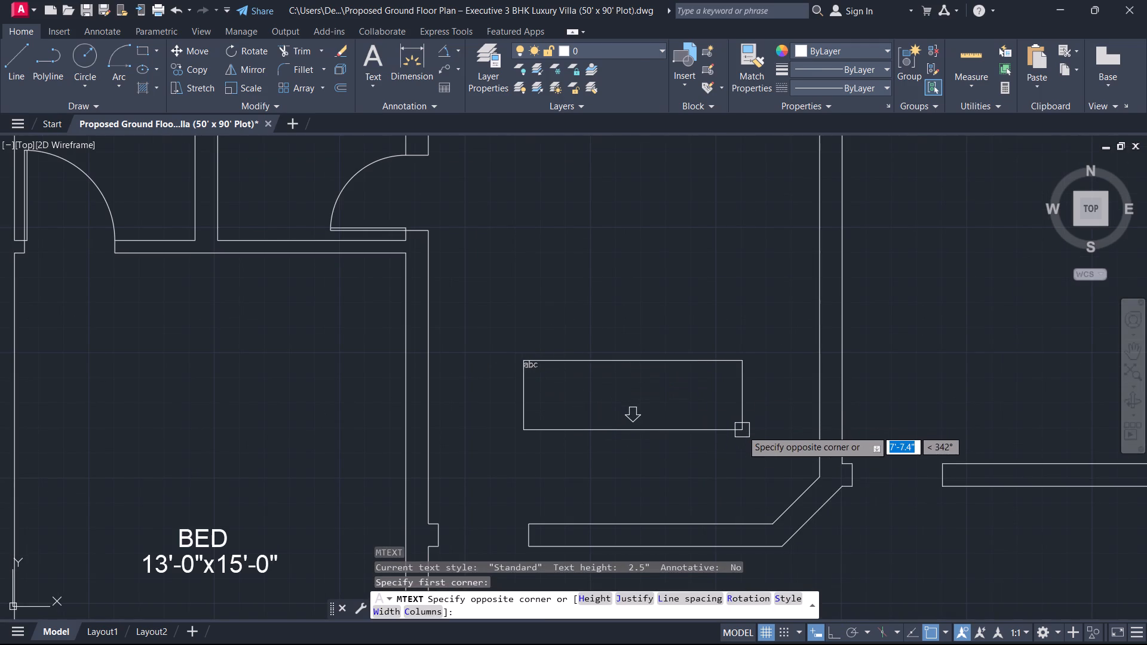
{"action": "type", "text": "BED"}
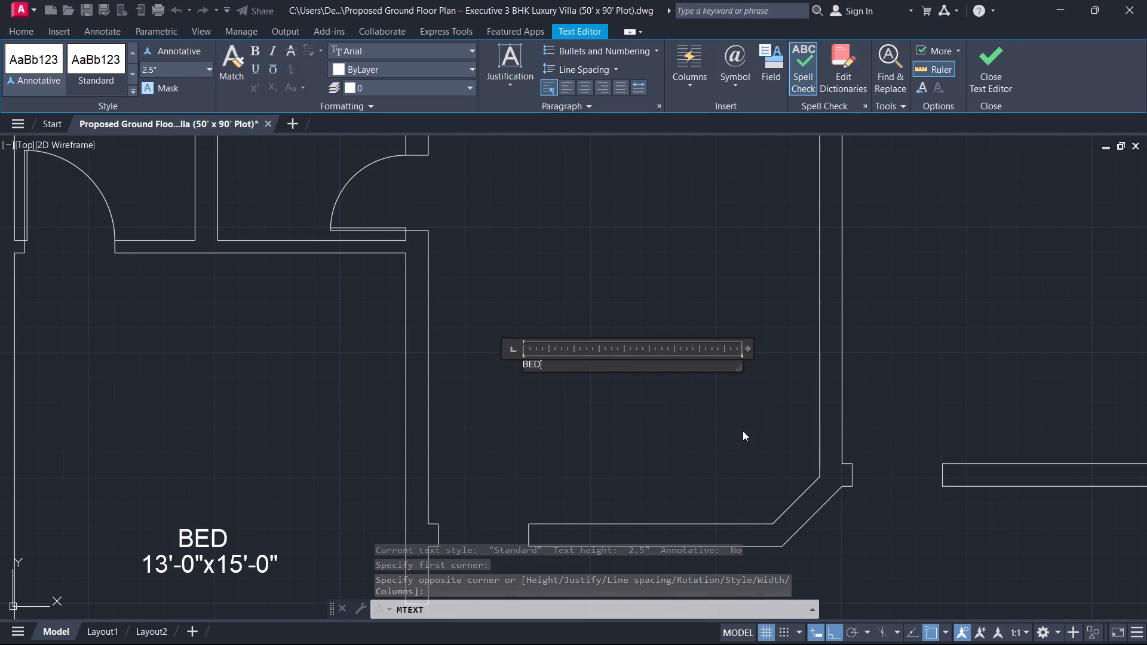
Add a second line to the new BED label with the room size 13'-0"X15'-5".
{"action": "key", "text": "Return"}
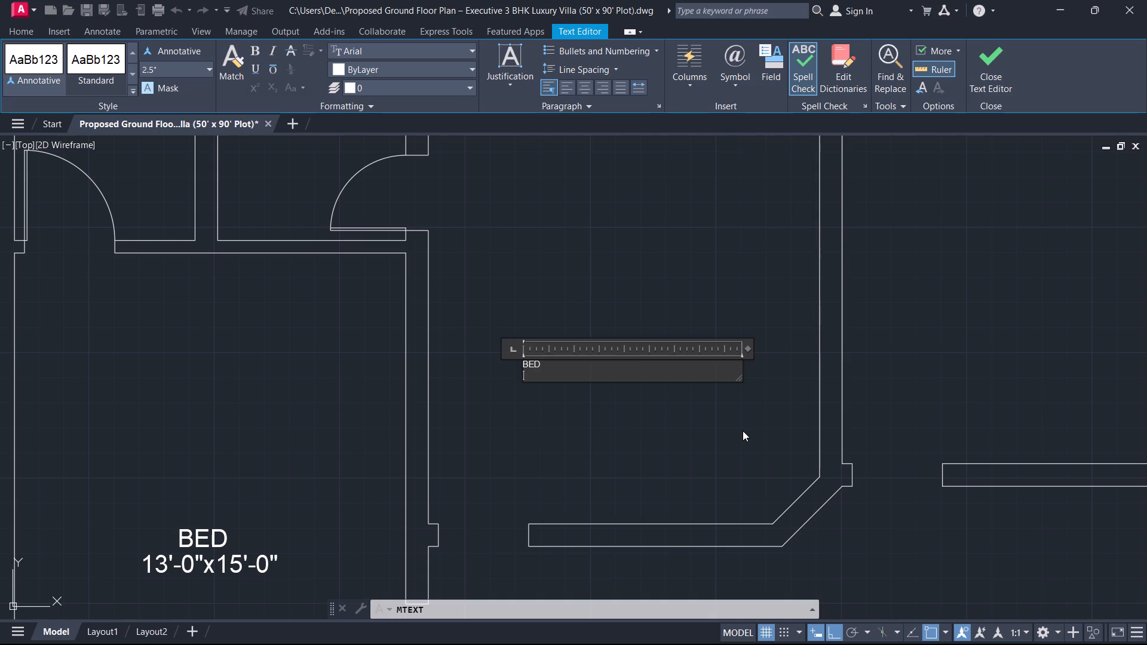
{"action": "type", "text": "13"}
{"action": "key", "text": "apostrophe"}
{"action": "type", "text": "-0"}
{"action": "key", "text": "shift+quotedbl"}
{"action": "key", "text": "x"}
{"action": "type", "text": "15'"}
{"action": "key", "text": "5"}
{"action": "key", "text": "BackSpace"}
{"action": "key", "text": "minus"}
{"action": "key", "text": "5"}
{"action": "key", "text": "shift+quotedbl"}
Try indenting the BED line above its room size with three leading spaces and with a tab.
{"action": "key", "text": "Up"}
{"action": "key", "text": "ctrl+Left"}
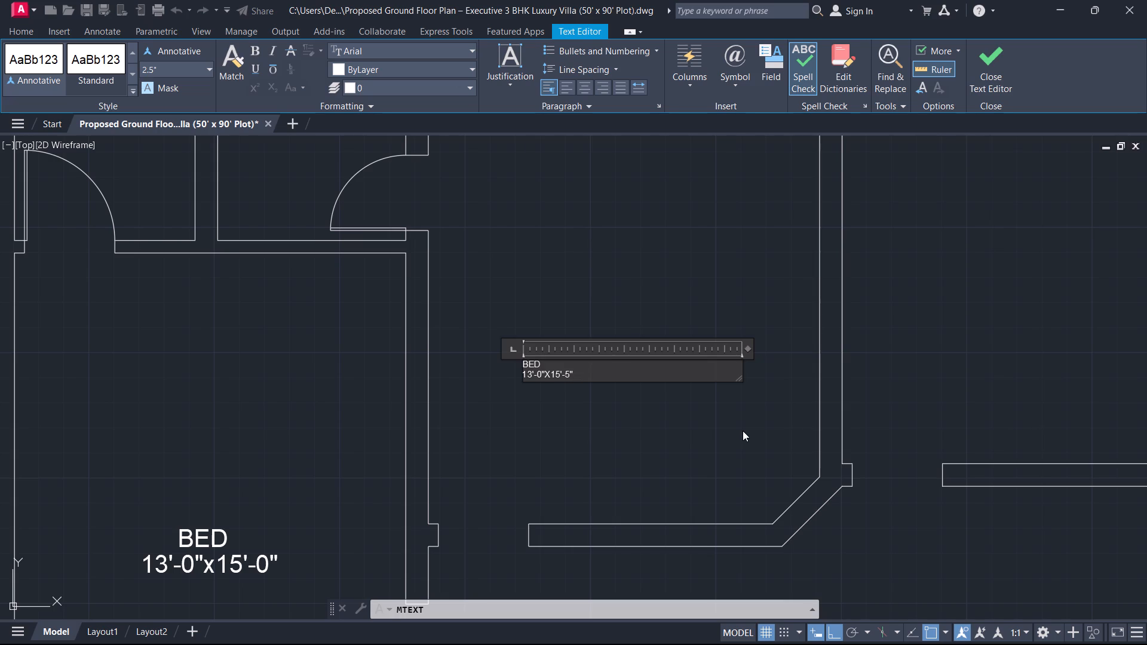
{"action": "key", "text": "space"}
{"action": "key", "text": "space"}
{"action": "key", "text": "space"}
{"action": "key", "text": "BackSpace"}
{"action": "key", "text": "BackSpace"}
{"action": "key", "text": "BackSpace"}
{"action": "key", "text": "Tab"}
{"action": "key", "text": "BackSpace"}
Add six leading spaces before BED to centre it above the room size.
{"action": "key", "text": "space"}
{"action": "key", "text": "space"}
{"action": "key", "text": "space"}
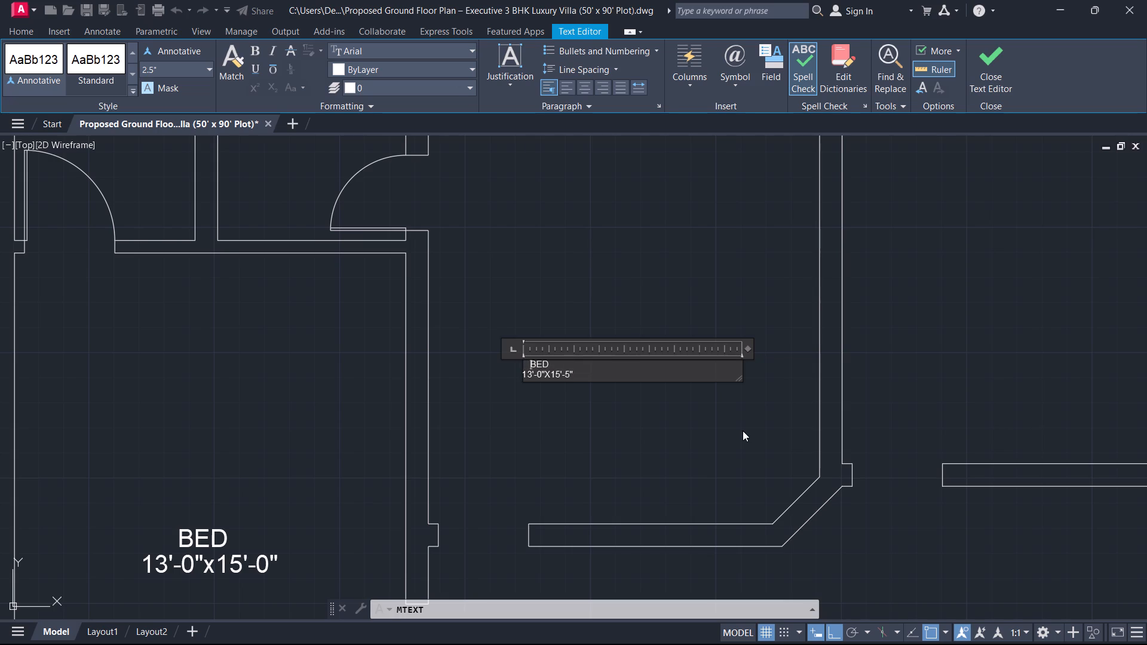
{"action": "key", "text": "space"}
{"action": "key", "text": "space"}
{"action": "key", "text": "space"}
Set the text height of both lines of the new BED 13'-0"X15'-5" label to 7".
{"action": "key", "text": "shift+Down"}
{"action": "key", "text": "shift+Down"}
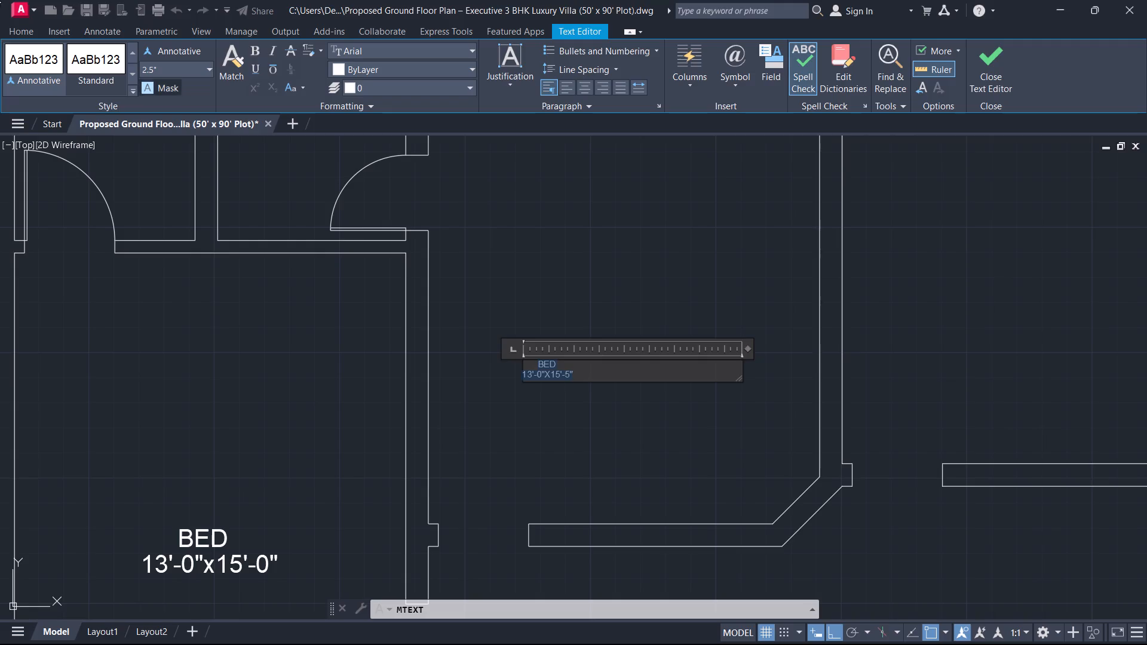
{"action": "left_click", "coordinate": [185, 75]}
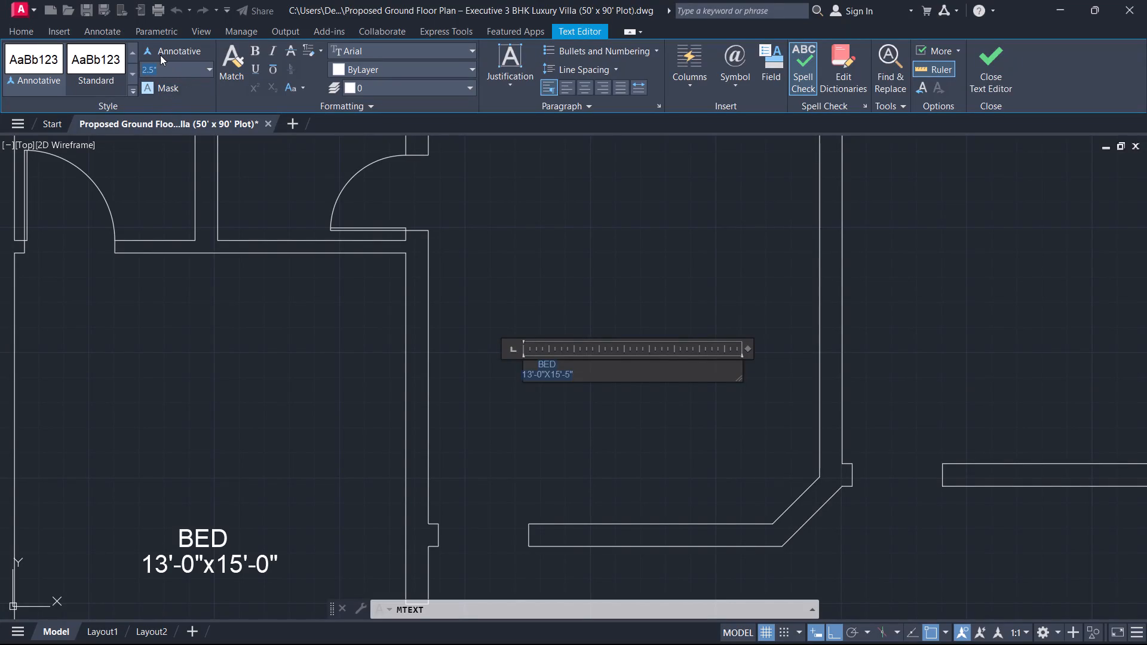
{"action": "key", "text": "7"}
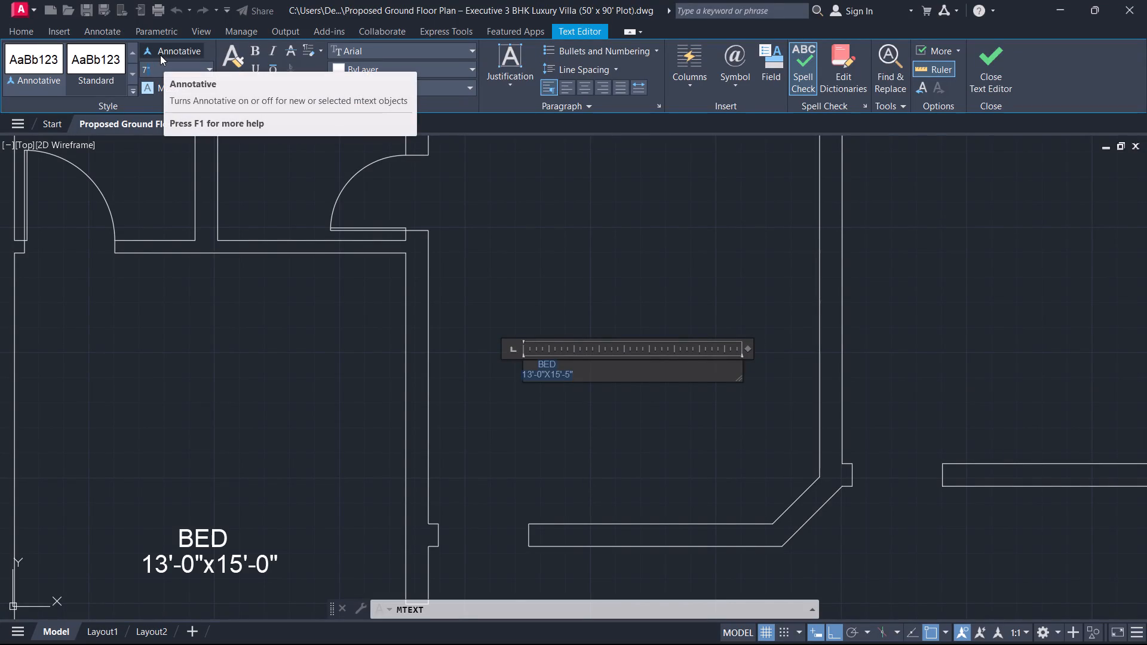
{"action": "key", "text": "Return"}
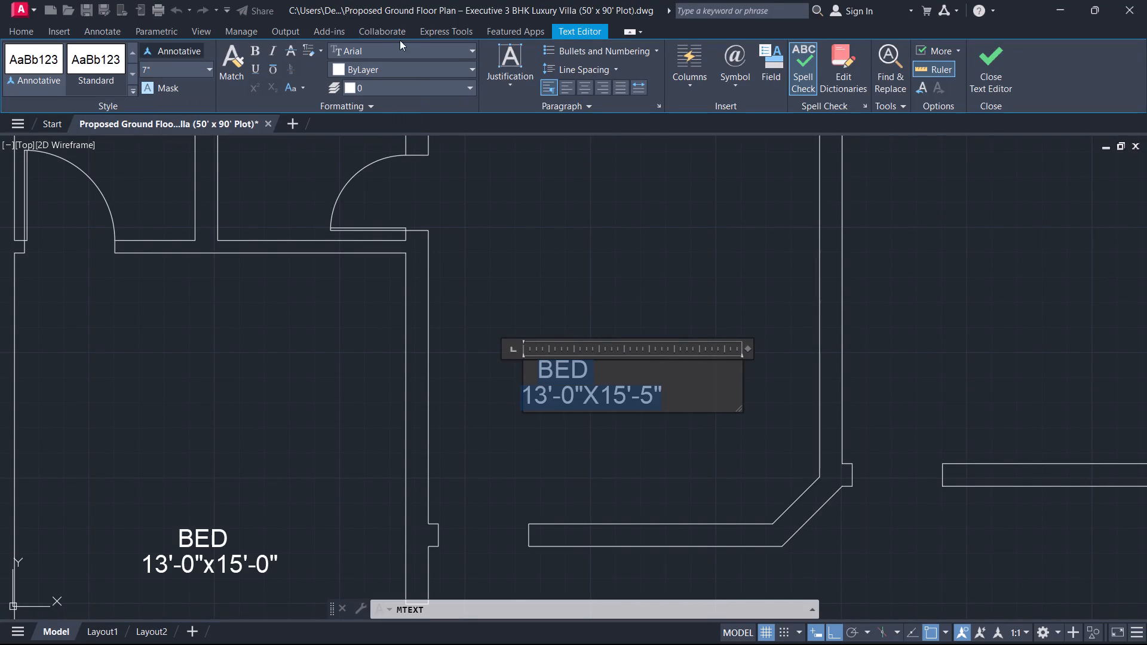
Insert nine more spaces before BED to centre it above 13'-0"X15'-5", and finish editing the label.
{"action": "left_click", "coordinate": [538, 364]}
{"action": "key", "text": "space"}
{"action": "key", "text": "space"}
{"action": "key", "text": "space"}
{"action": "key", "text": "space"}
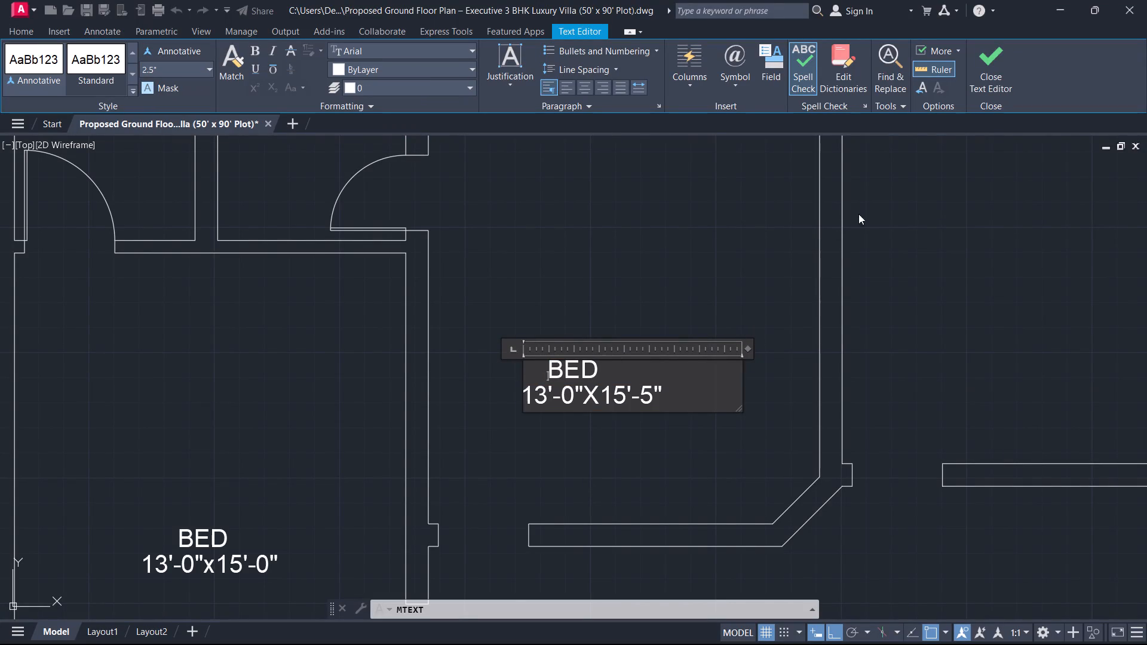
{"action": "key", "text": "space"}
{"action": "key", "text": "space"}
{"action": "key", "text": "space"}
{"action": "key", "text": "space"}
{"action": "key", "text": "space"}
{"action": "left_click_drag", "start_coordinate": [1005, 65], "coordinate": [1002, 70]}
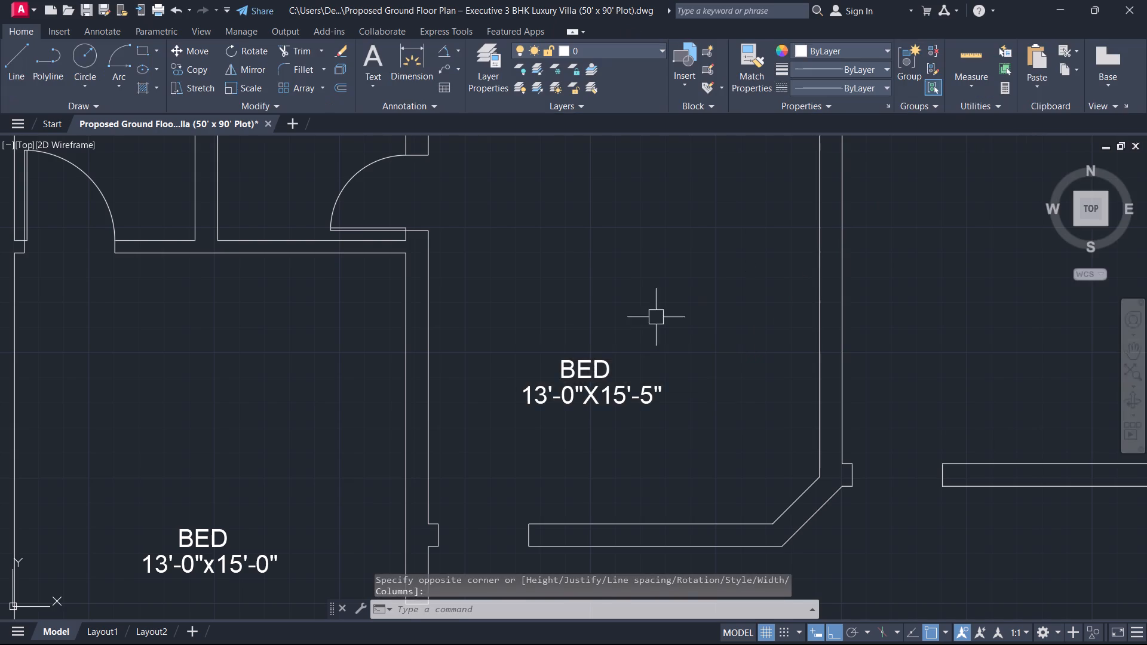
Start a multiline text label in the room east of the 13'-0"X15'-5" bedroom, with the first line KITCHEN.
{"action": "scroll", "coordinate": [578, 331], "scroll_direction": "down", "scroll_amount": 3}
{"action": "middle_click_drag", "start_coordinate": [575, 331], "coordinate": [539, 404]}
{"action": "scroll", "coordinate": [589, 342], "scroll_direction": "up", "scroll_amount": 1}
{"action": "scroll", "coordinate": [539, 404], "scroll_direction": "up", "scroll_amount": 1}
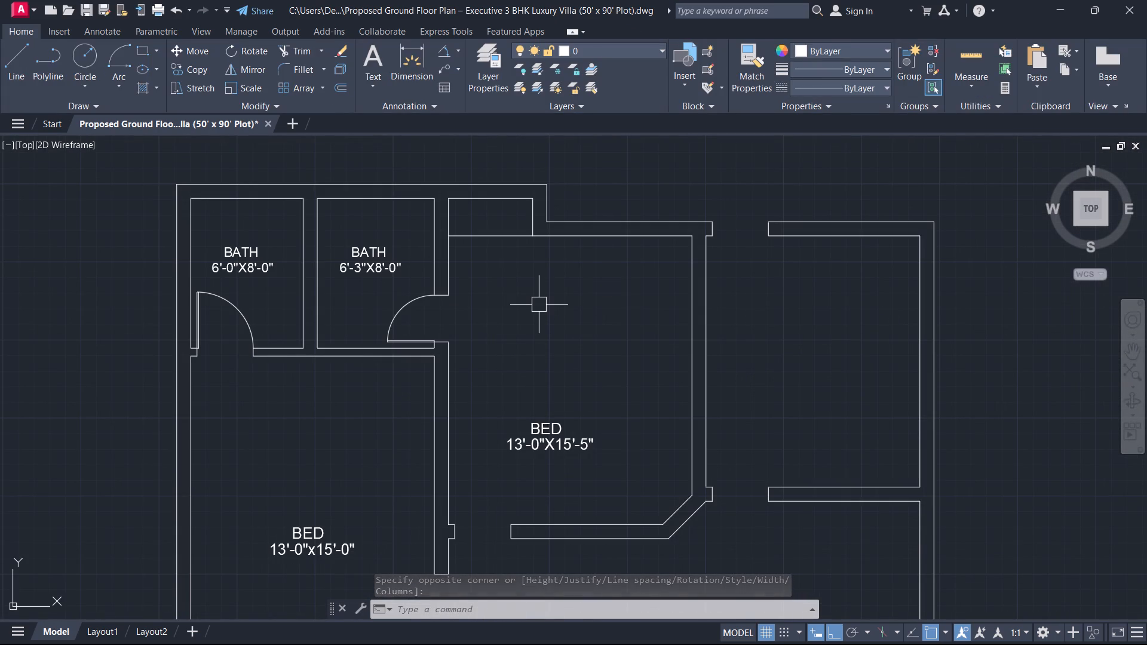
{"action": "key", "text": "t"}
{"action": "key", "text": "space"}
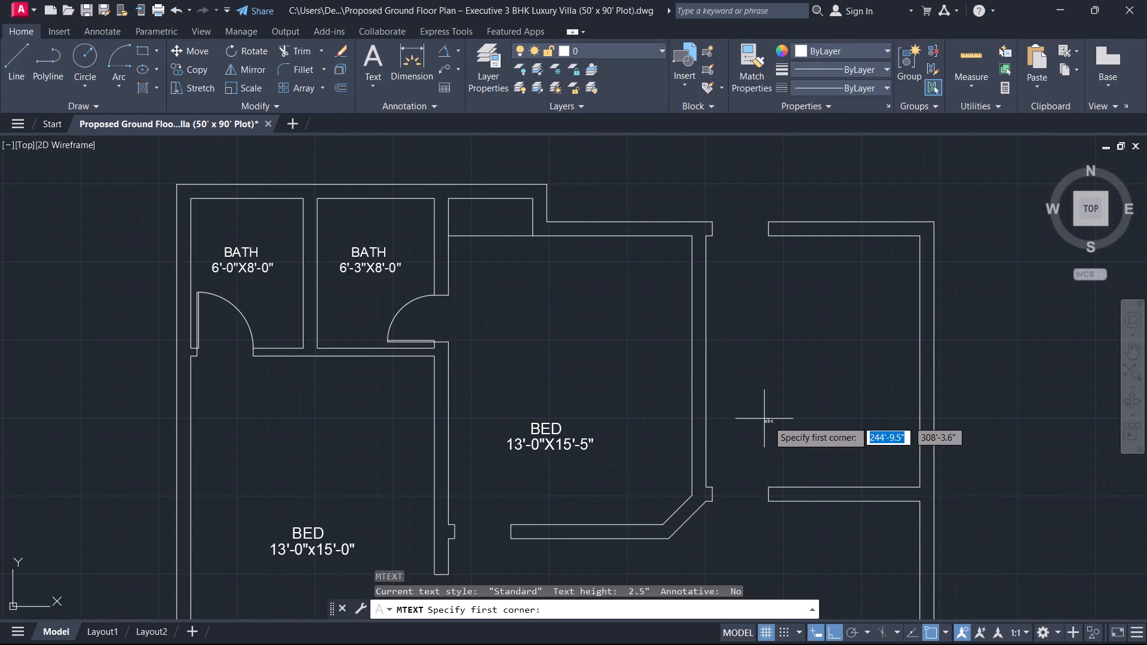
{"action": "scroll", "coordinate": [765, 407], "scroll_direction": "up", "scroll_amount": 1}
{"action": "left_click", "coordinate": [762, 406]}
{"action": "left_click", "coordinate": [917, 465]}
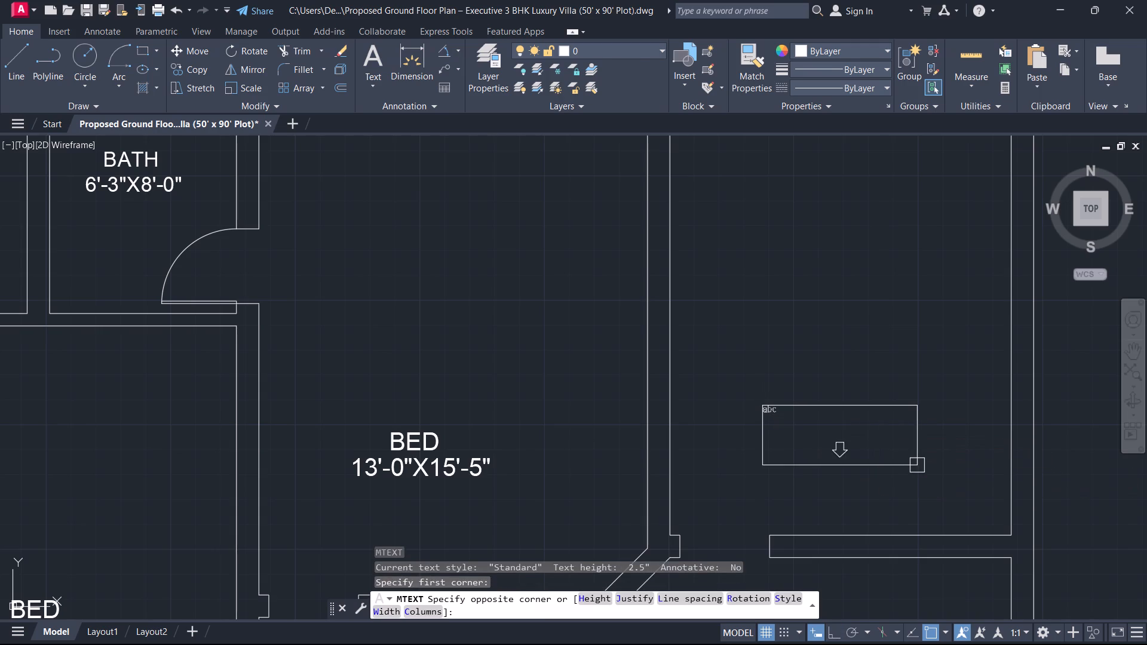
{"action": "type", "text": "KITCHEN"}
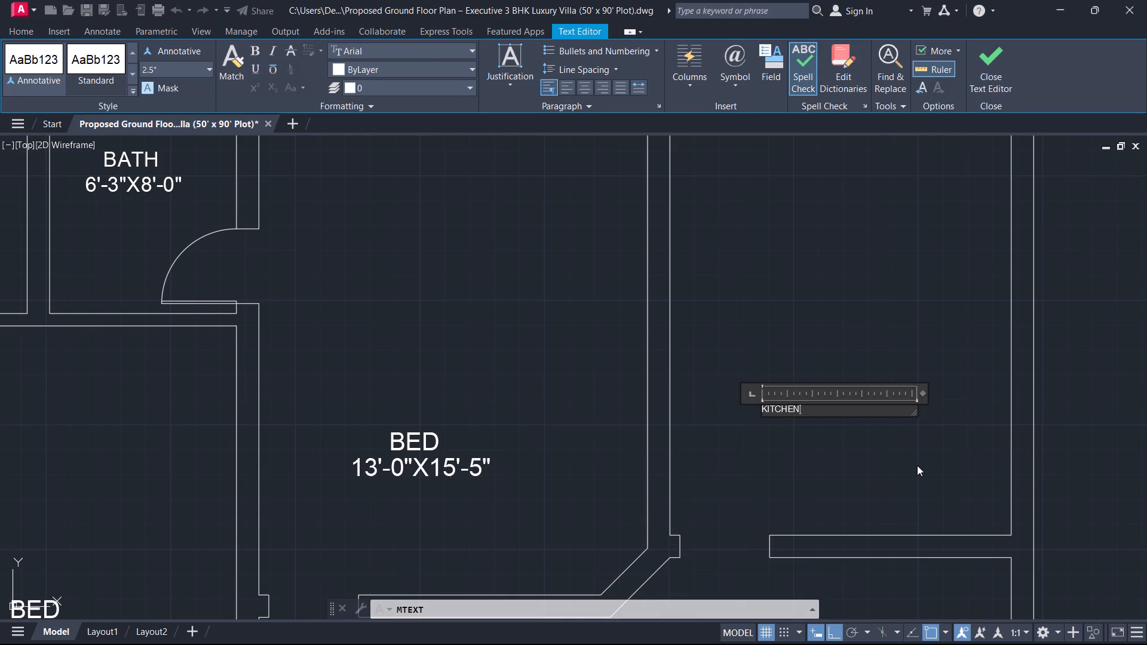
Add the room size 11'5"X13'5" as the second line of the KITCHEN label.
{"action": "key", "text": "Return"}
{"action": "type", "text": "11"}
{"action": "key", "text": "apostrophe"}
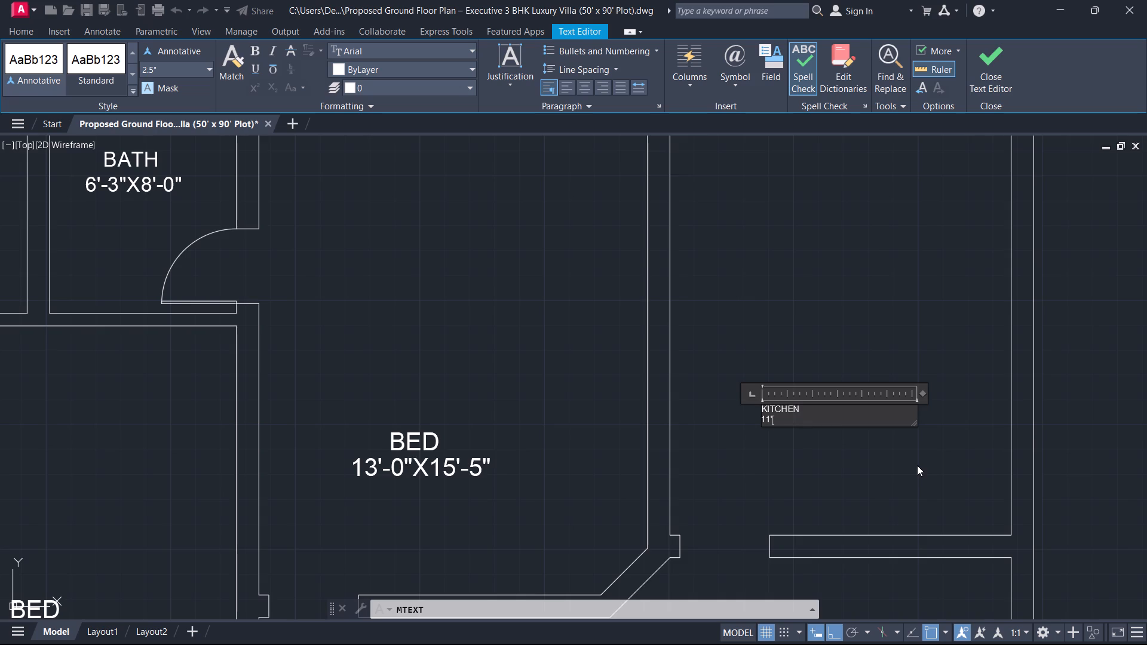
{"action": "key", "text": "5"}
{"action": "type", "text": "\"X"}
{"action": "type", "text": "13'"}
{"action": "key", "text": "4"}
{"action": "key", "text": "BackSpace"}
{"action": "type", "text": "5\""}
Set the text height of both lines of the KITCHEN label to 7".
{"action": "key", "text": "ctrl+a"}
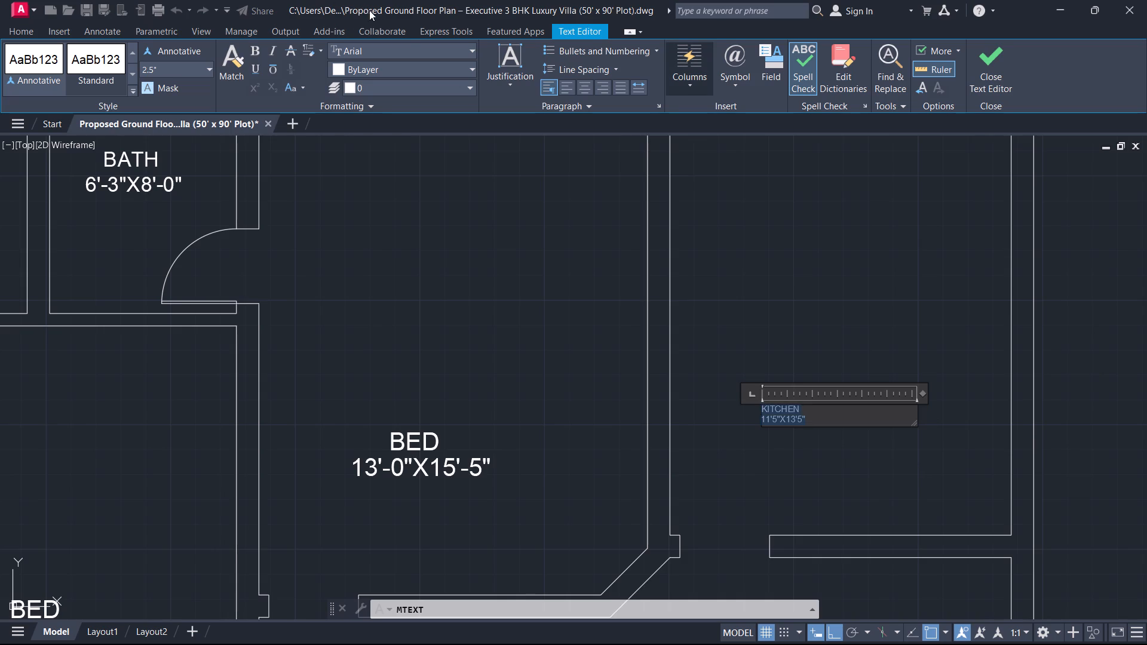
{"action": "left_click", "coordinate": [191, 70]}
{"action": "key", "text": "9"}
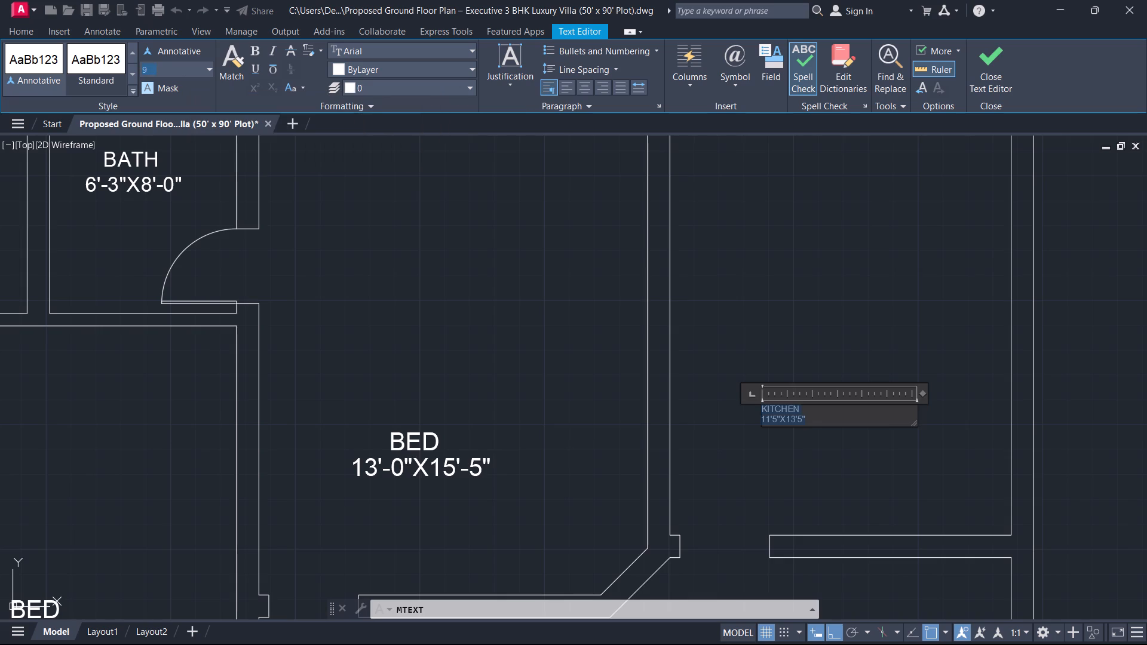
{"action": "key", "text": "BackSpace"}
{"action": "key", "text": "7"}
{"action": "key", "text": "Return"}
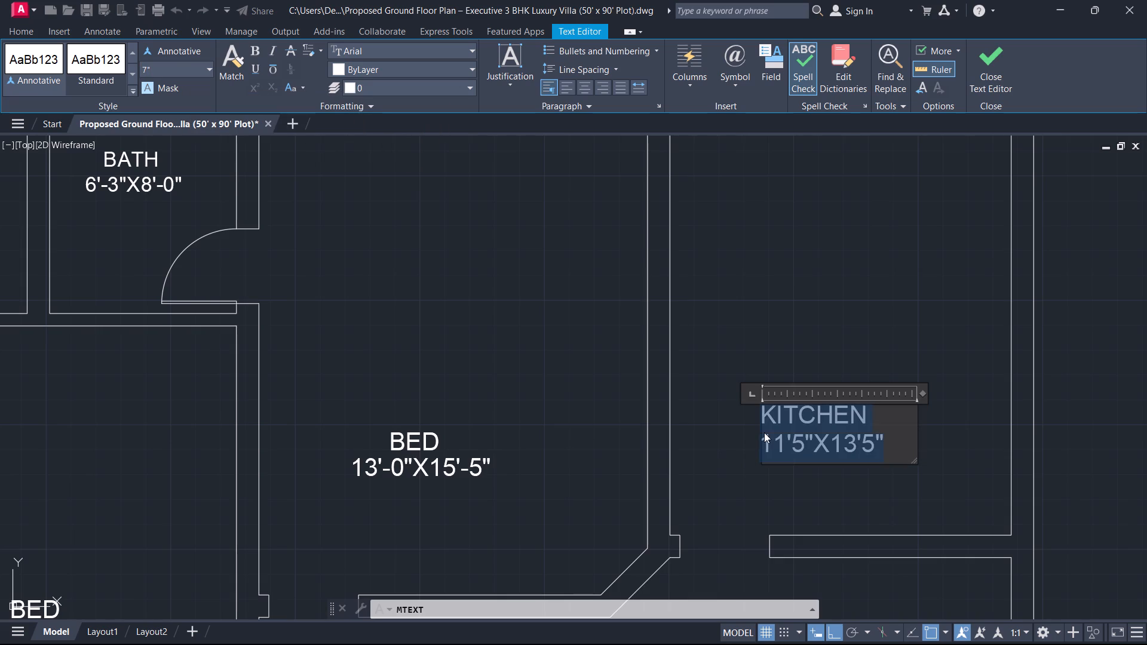
Indent the KITCHEN line by one space above its room size and finish the label.
{"action": "left_click", "coordinate": [773, 420]}
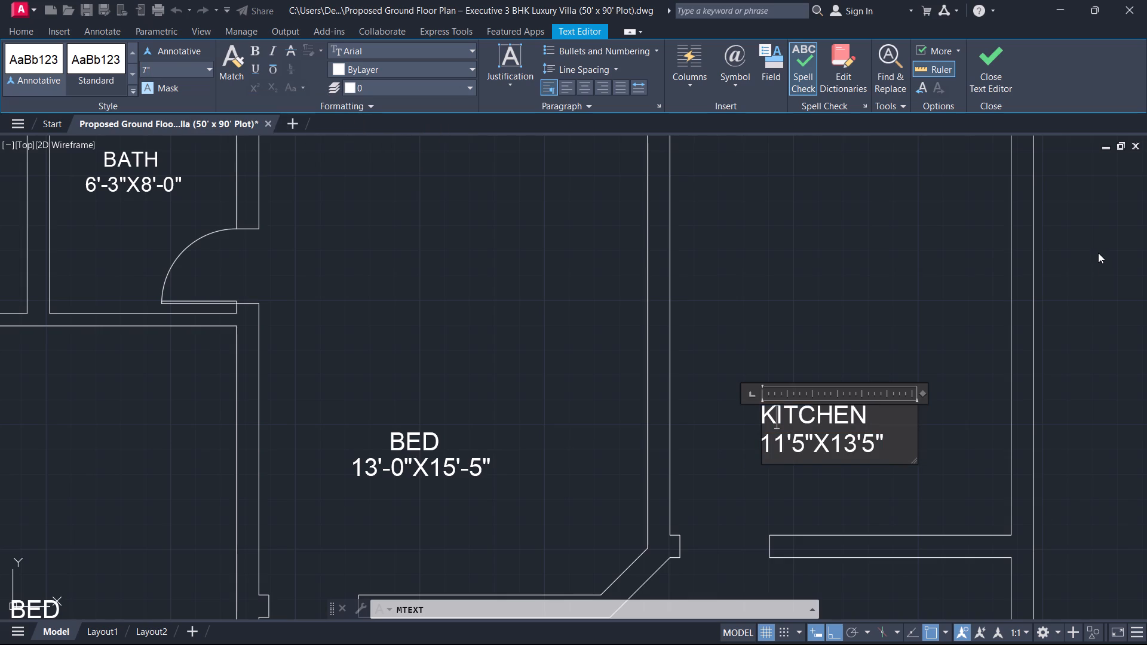
{"action": "key", "text": "Left"}
{"action": "key", "text": "space"}
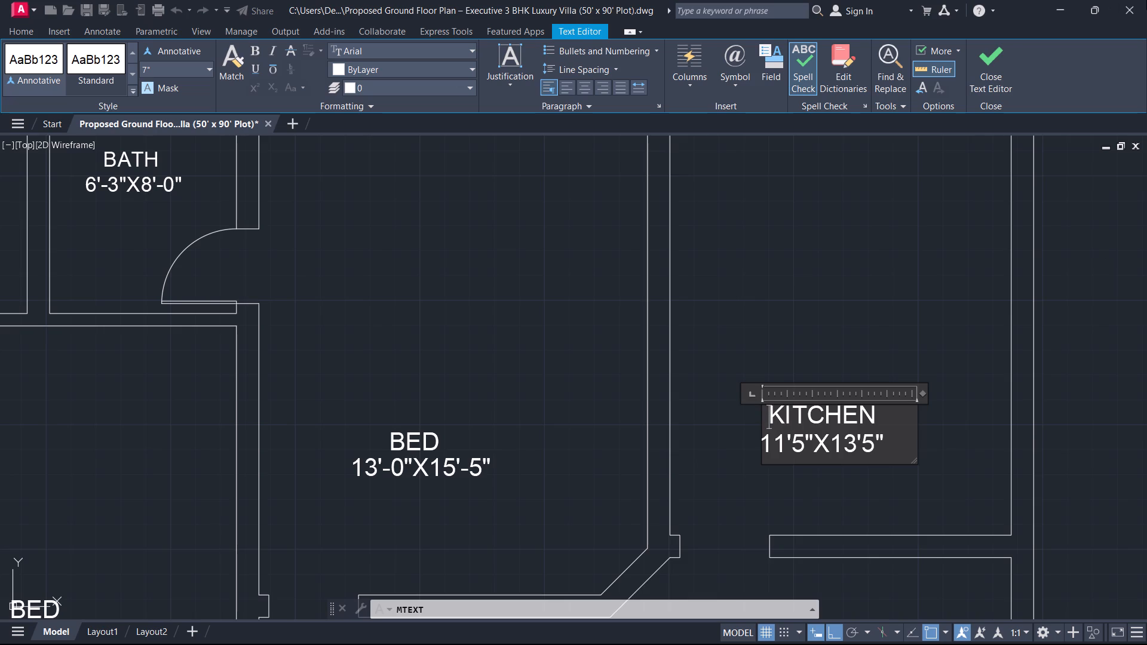
{"action": "left_click", "coordinate": [1021, 69]}
{"action": "left_click", "coordinate": [1010, 72]}
Edit the kitchen's room size to include feet-inch hyphens, so it reads 11'-5"X13'-5".
{"action": "scroll", "coordinate": [857, 216], "scroll_direction": "down", "scroll_amount": 1}
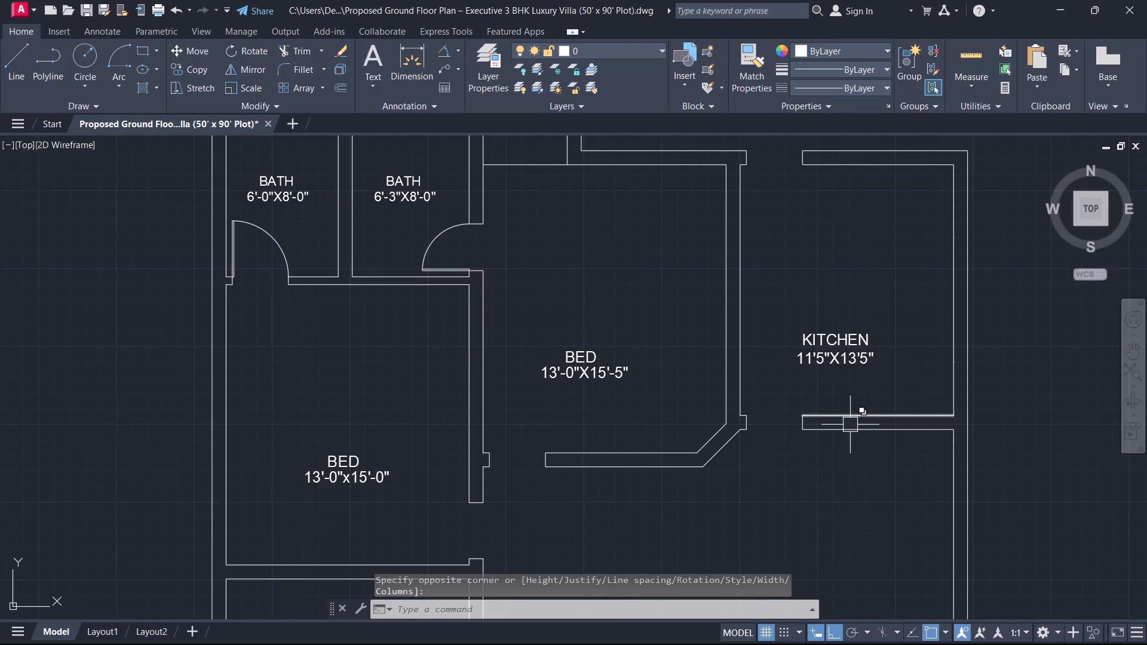
{"action": "scroll", "coordinate": [827, 420], "scroll_direction": "up", "scroll_amount": 1}
{"action": "scroll", "coordinate": [735, 376], "scroll_direction": "down", "scroll_amount": 3}
{"action": "scroll", "coordinate": [561, 305], "scroll_direction": "up", "scroll_amount": 2}
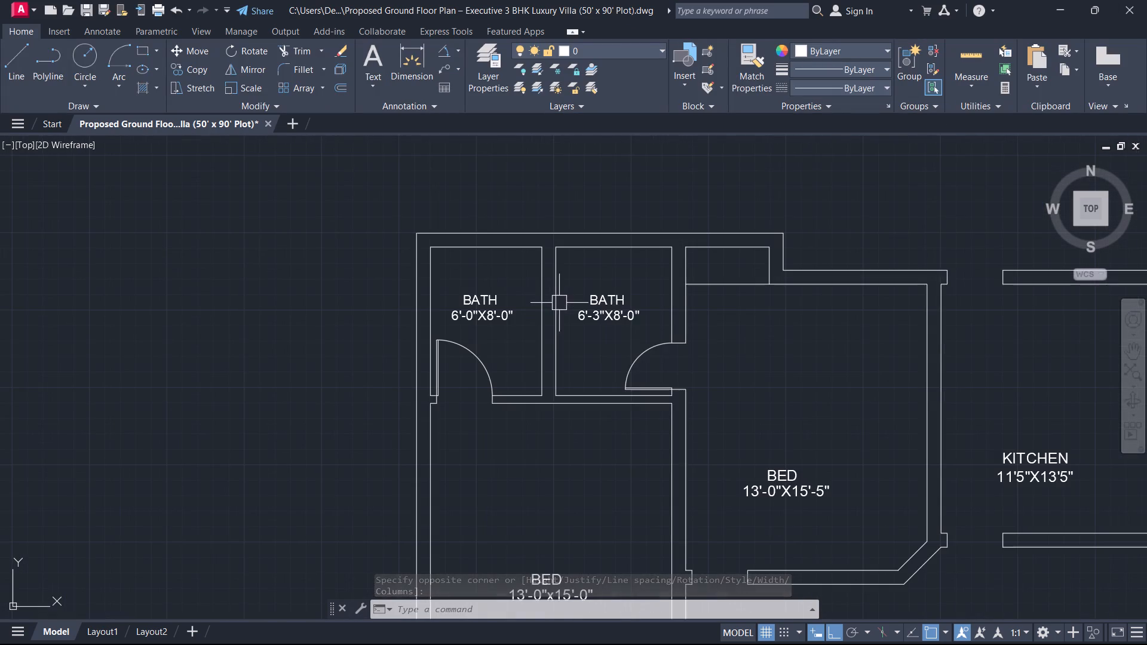
{"action": "scroll", "coordinate": [709, 375], "scroll_direction": "down", "scroll_amount": 1}
{"action": "middle_click_drag", "start_coordinate": [805, 414], "coordinate": [655, 333]}
{"action": "scroll", "coordinate": [725, 351], "scroll_direction": "up", "scroll_amount": 1}
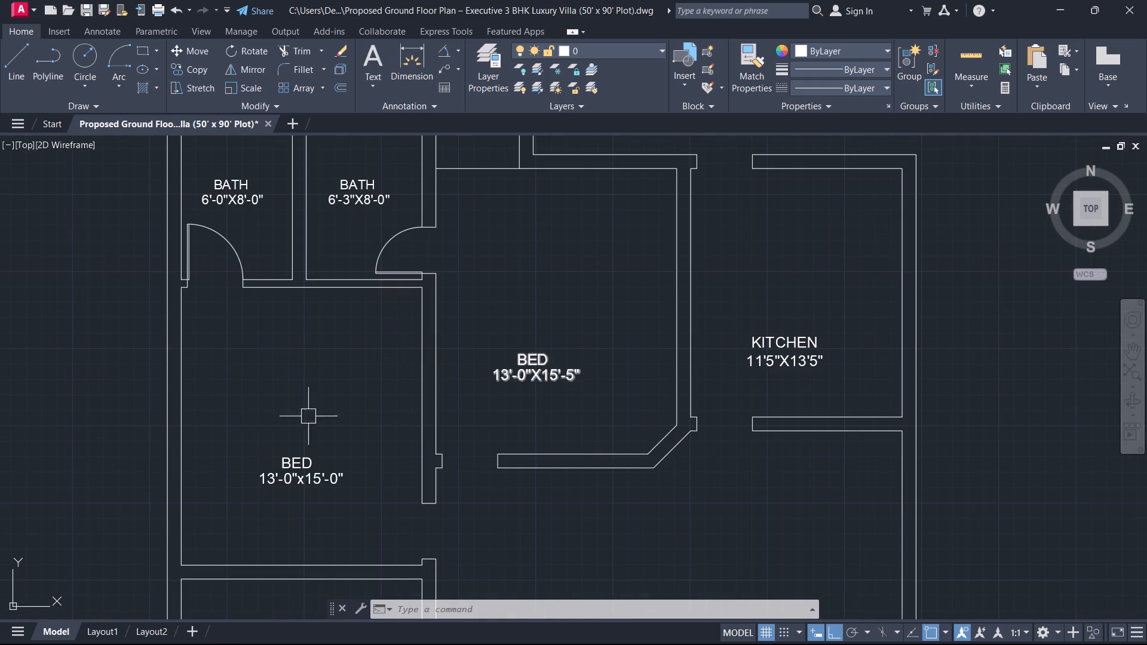
{"action": "double_click", "coordinate": [797, 363]}
{"action": "scroll", "coordinate": [797, 365], "scroll_direction": "up", "scroll_amount": 1}
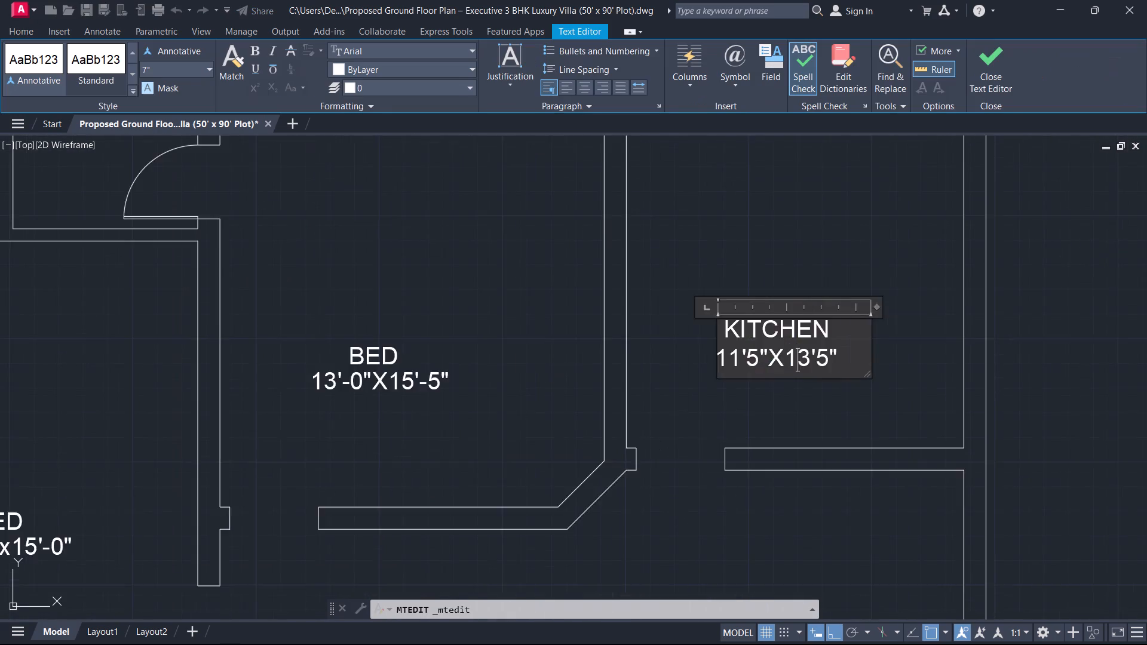
{"action": "scroll", "coordinate": [797, 365], "scroll_direction": "up", "scroll_amount": 1}
{"action": "left_click", "coordinate": [819, 363]}
{"action": "left_click", "coordinate": [825, 358]}
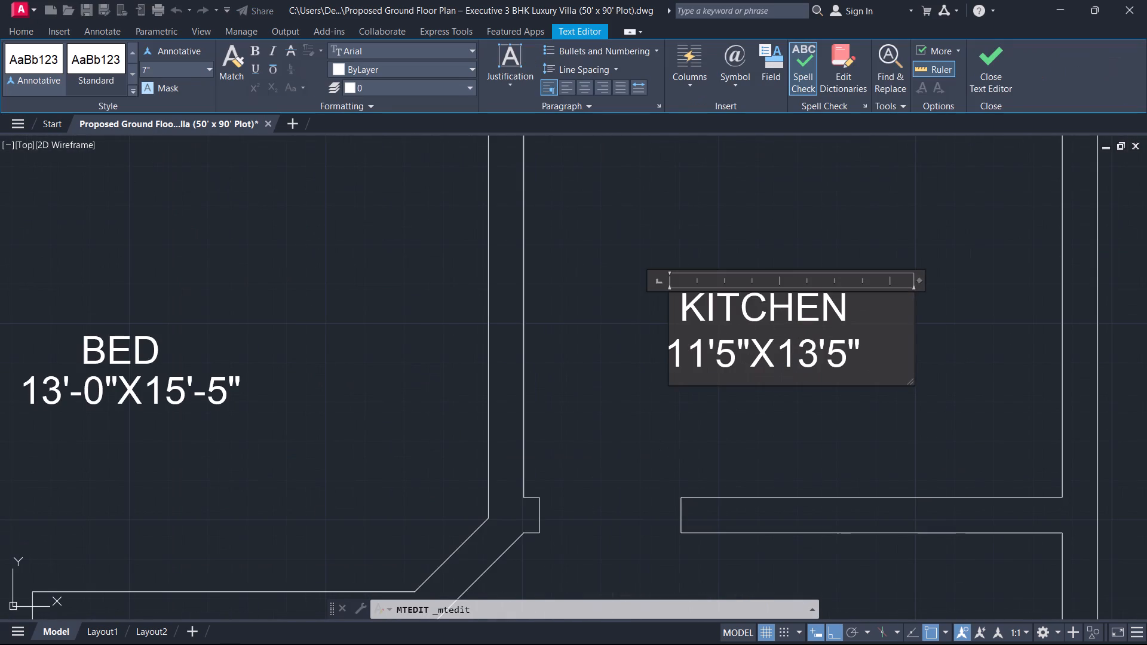
{"action": "key", "text": "minus"}
{"action": "key", "text": "Left"}
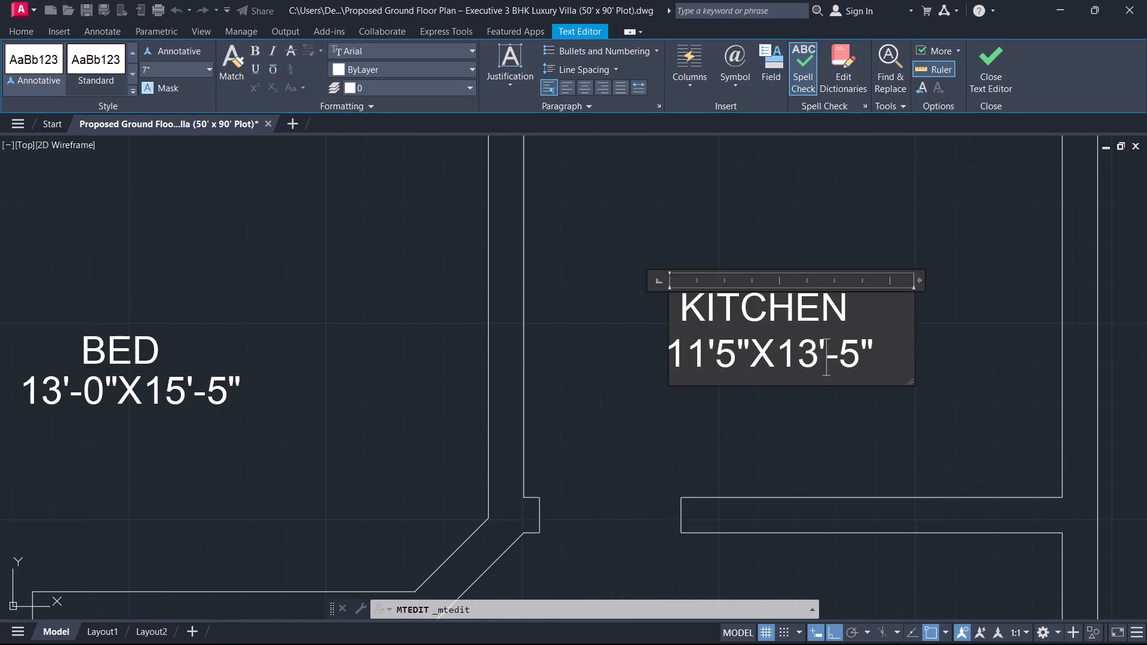
{"action": "key", "text": "Left"}
{"action": "key", "text": "Left"}
{"action": "key", "text": "Left"}
{"action": "key", "text": "Left"}
{"action": "key", "text": "Left"}
{"action": "key", "text": "Left"}
{"action": "key", "text": "minus"}
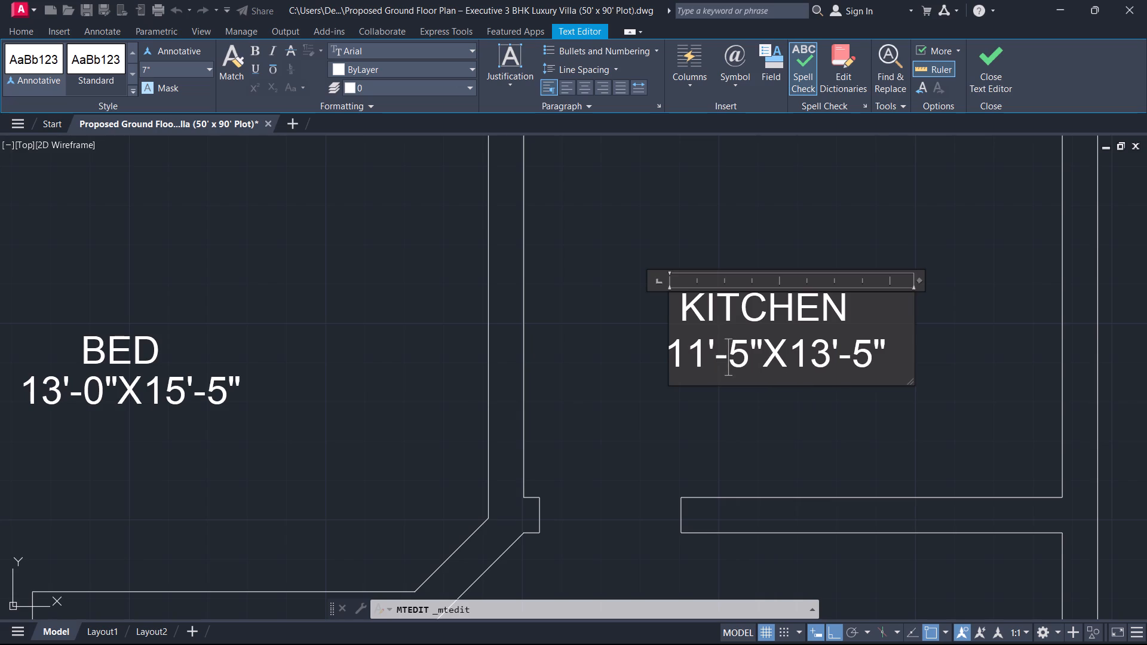
Insert one more space before KITCHEN to centre it above the room size, and finish editing the label.
{"action": "left_click", "coordinate": [682, 311]}
{"action": "key", "text": "space"}
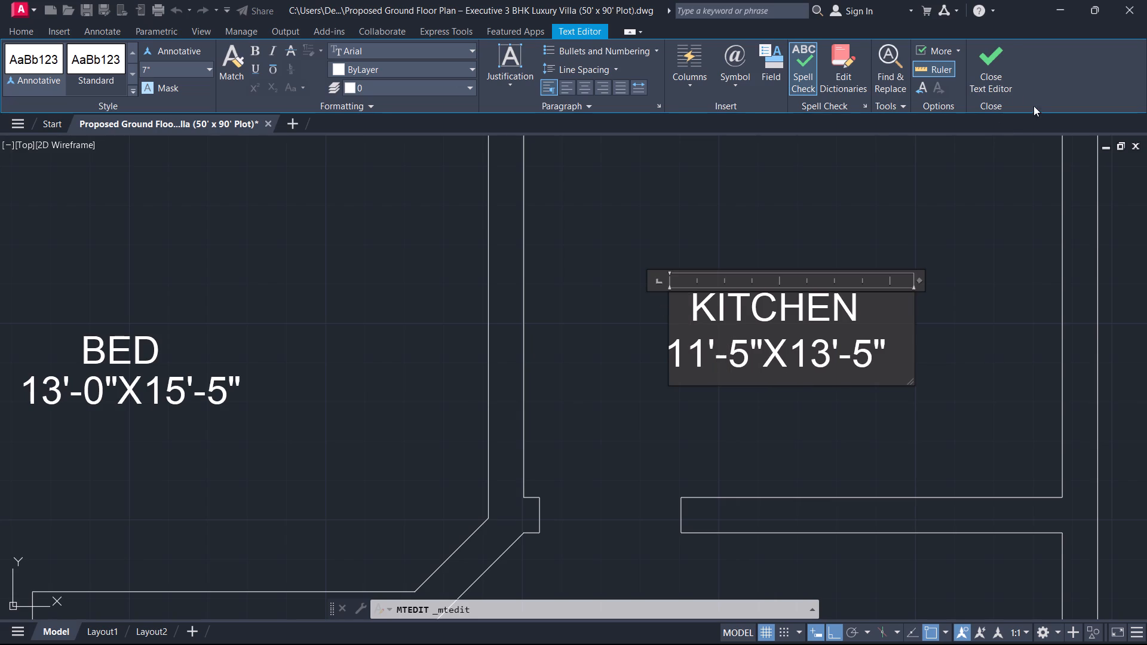
{"action": "left_click", "coordinate": [995, 79]}
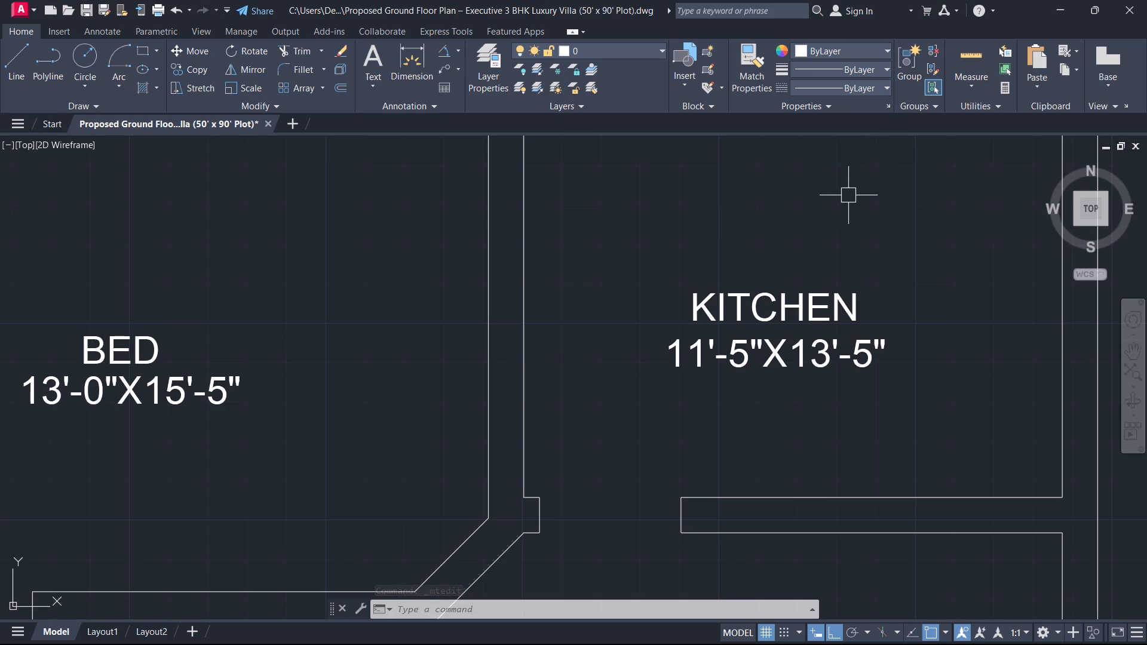
Add a two-line multiline text label reading IN FORMAL and DINING just below the kitchen's lower wall.
{"action": "scroll", "coordinate": [824, 216], "scroll_direction": "down", "scroll_amount": 3}
{"action": "middle_click_drag", "start_coordinate": [816, 242], "coordinate": [892, 241]}
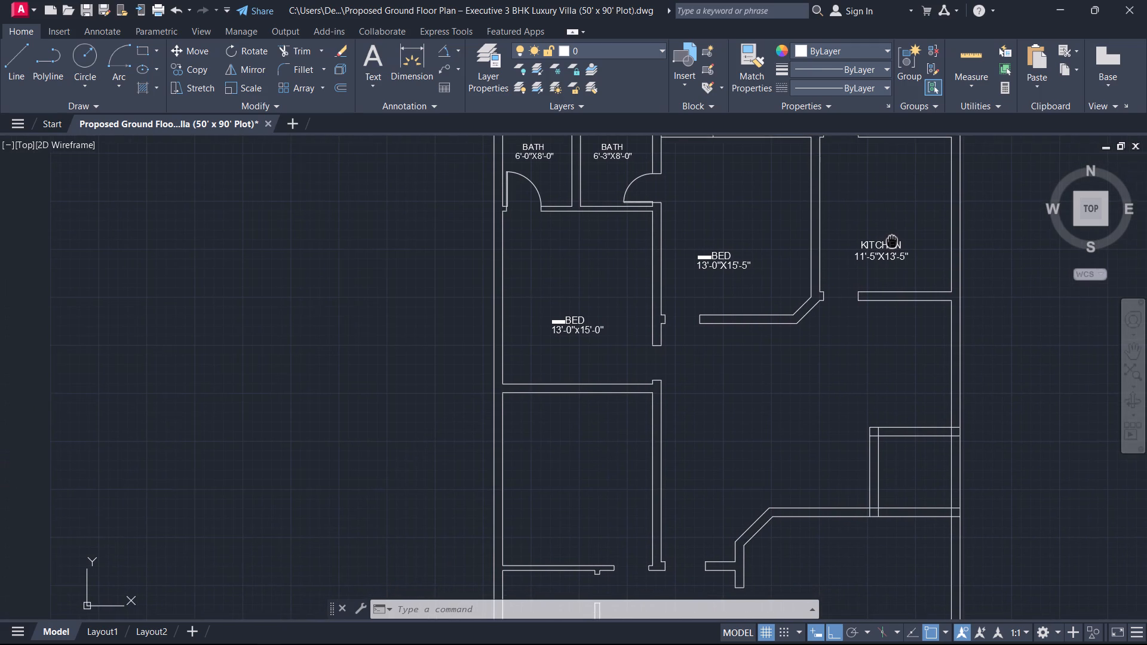
{"action": "middle_click_drag", "start_coordinate": [892, 241], "coordinate": [893, 241]}
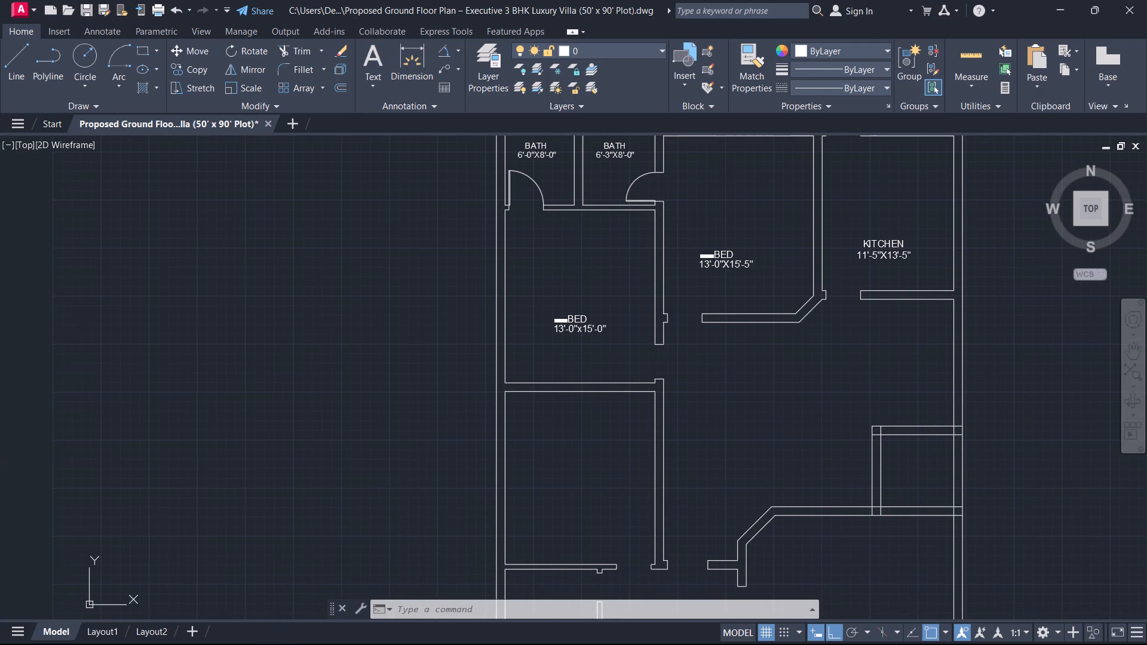
{"action": "middle_click_drag", "start_coordinate": [821, 403], "coordinate": [848, 389]}
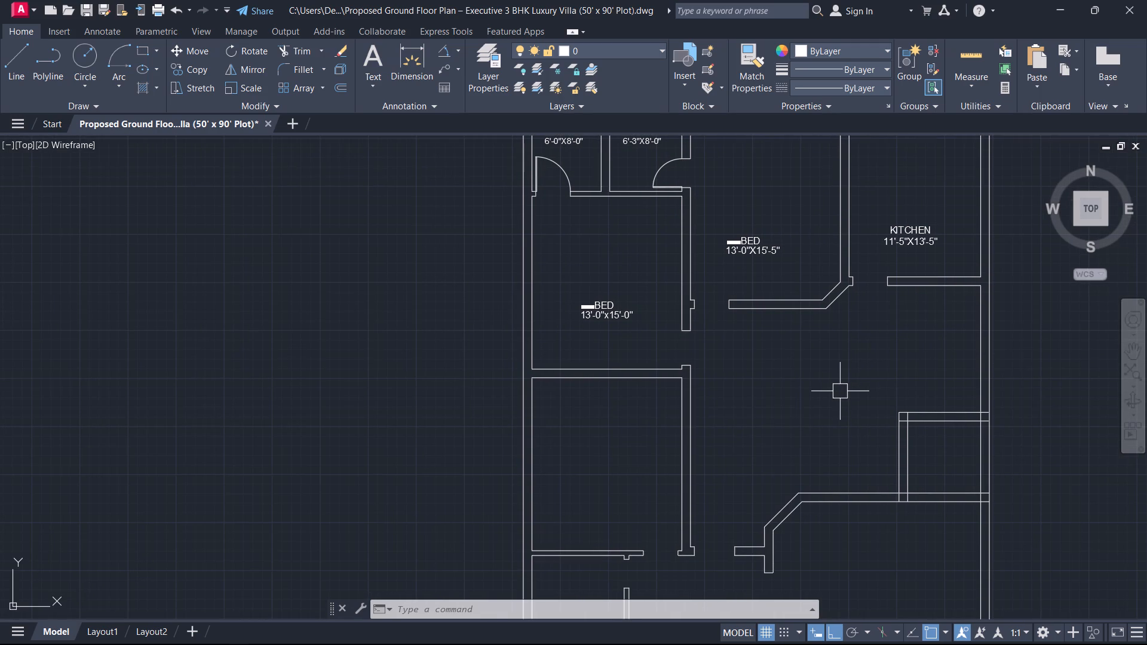
{"action": "type", "text": "T"}
{"action": "key", "text": "space"}
{"action": "scroll", "coordinate": [919, 318], "scroll_direction": "up", "scroll_amount": 3}
{"action": "middle_click_drag", "start_coordinate": [890, 306], "coordinate": [827, 339]}
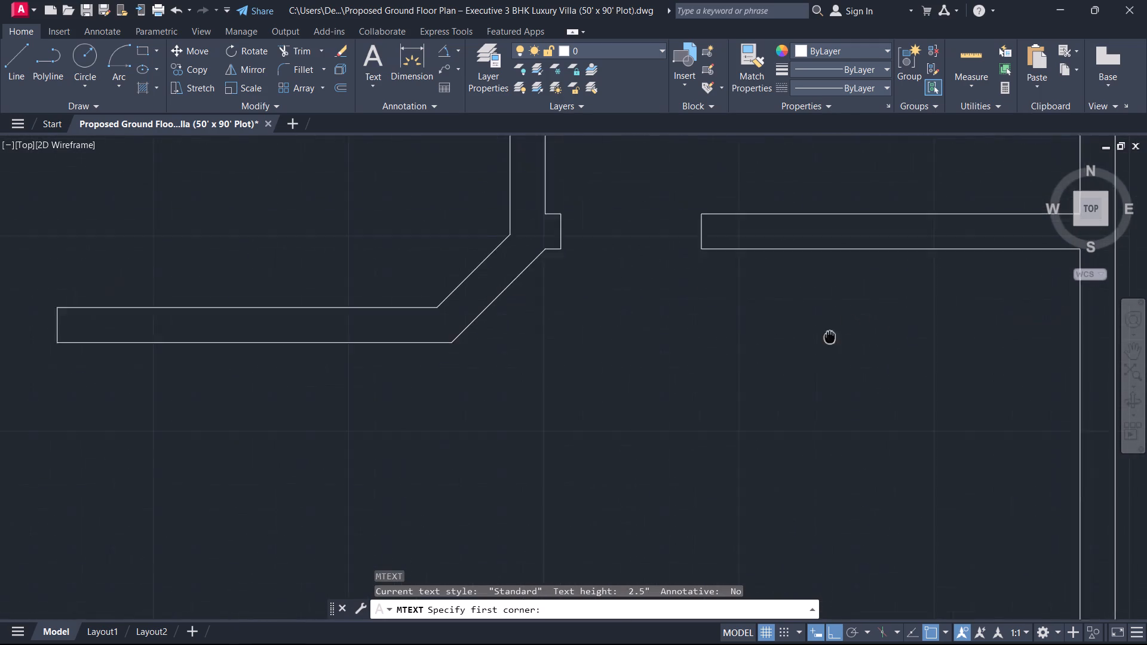
{"action": "middle_click_drag", "start_coordinate": [827, 339], "coordinate": [797, 371]}
{"action": "left_click", "coordinate": [738, 336]}
{"action": "left_click", "coordinate": [947, 376]}
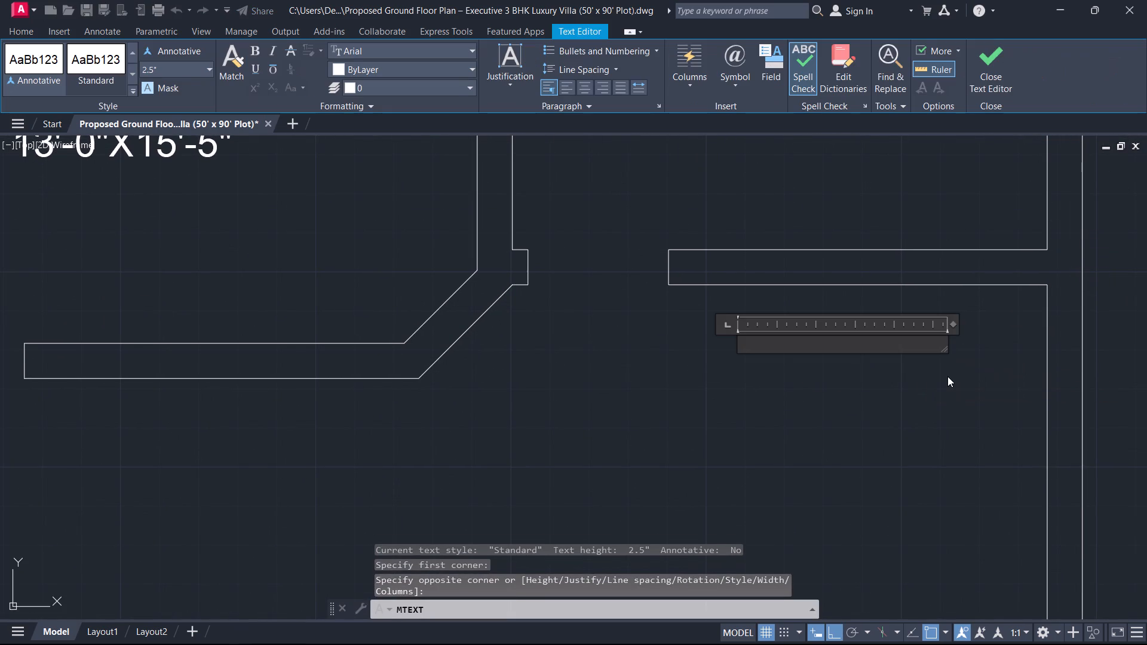
{"action": "type", "text": "IN"}
{"action": "key", "text": "space"}
{"action": "type", "text": "FOR"}
{"action": "type", "text": "MAL"}
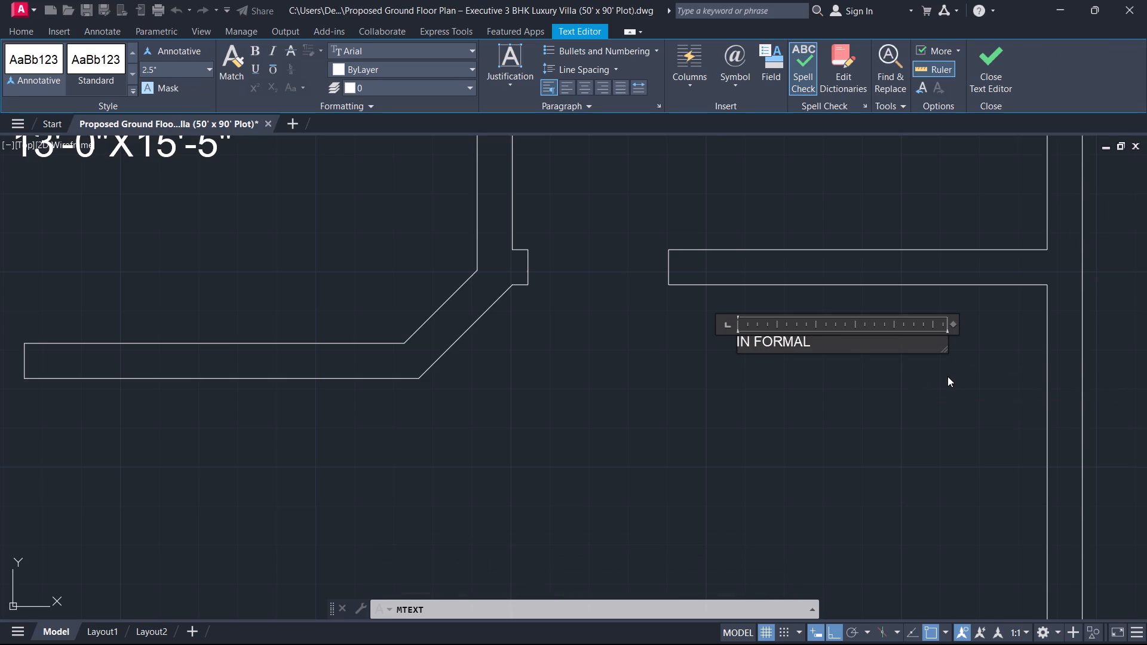
{"action": "key", "text": "Return"}
{"action": "type", "text": "DINING"}
Set the text height of both lines of the IN FORMAL DINING label to 7".
{"action": "key", "text": "ctrl+a"}
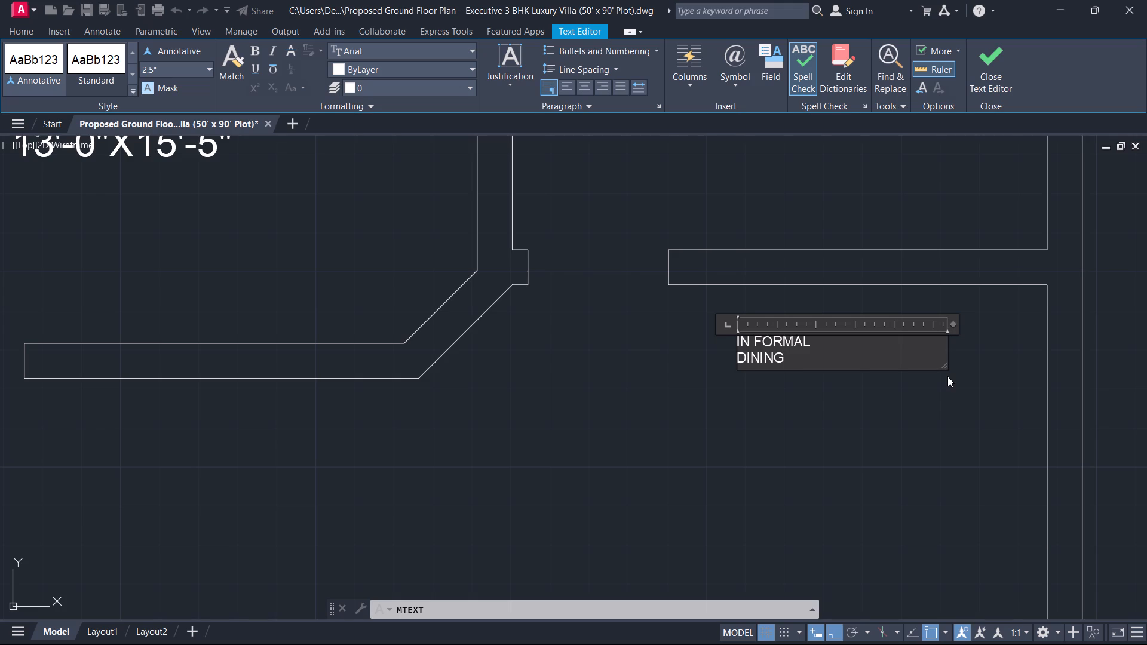
{"action": "left_click", "coordinate": [180, 75]}
{"action": "key", "text": "7"}
{"action": "key", "text": "Return"}
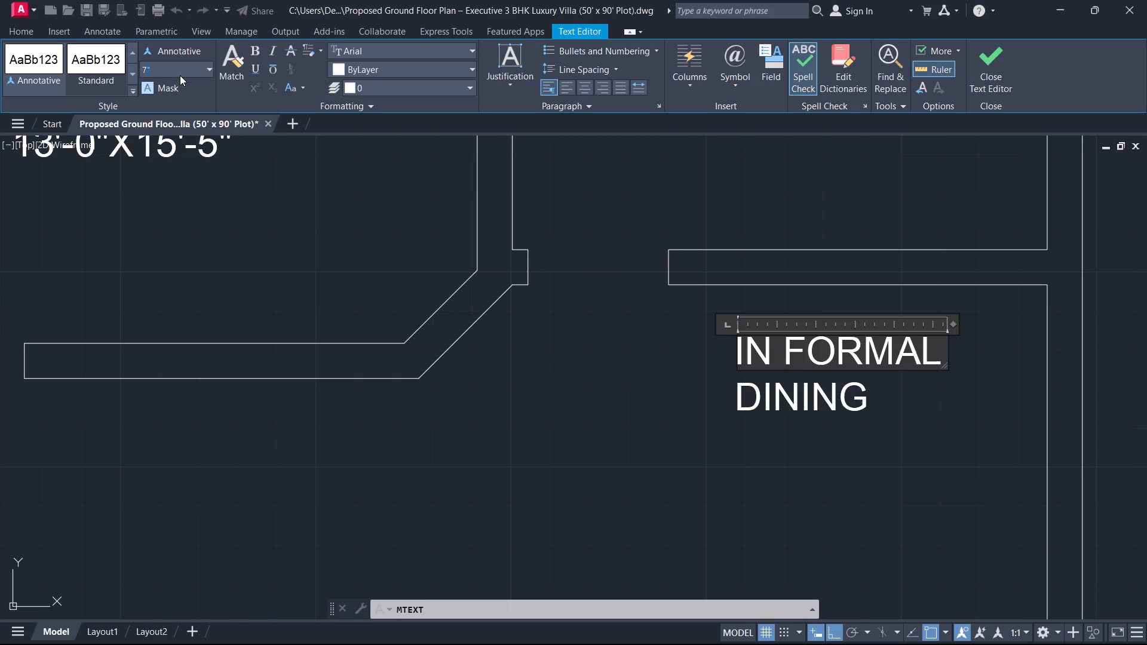
Indent the DINING line by two spaces to centre it below IN FORMAL, and finish the label.
{"action": "left_click", "coordinate": [746, 410]}
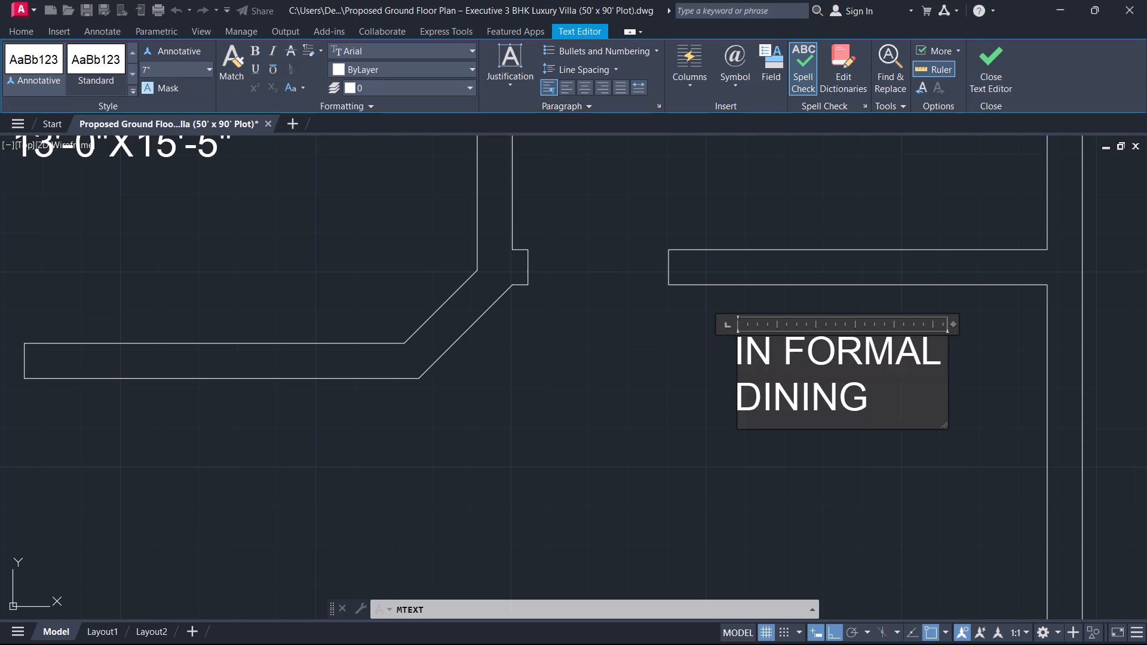
{"action": "key", "text": "space"}
{"action": "key", "text": "space"}
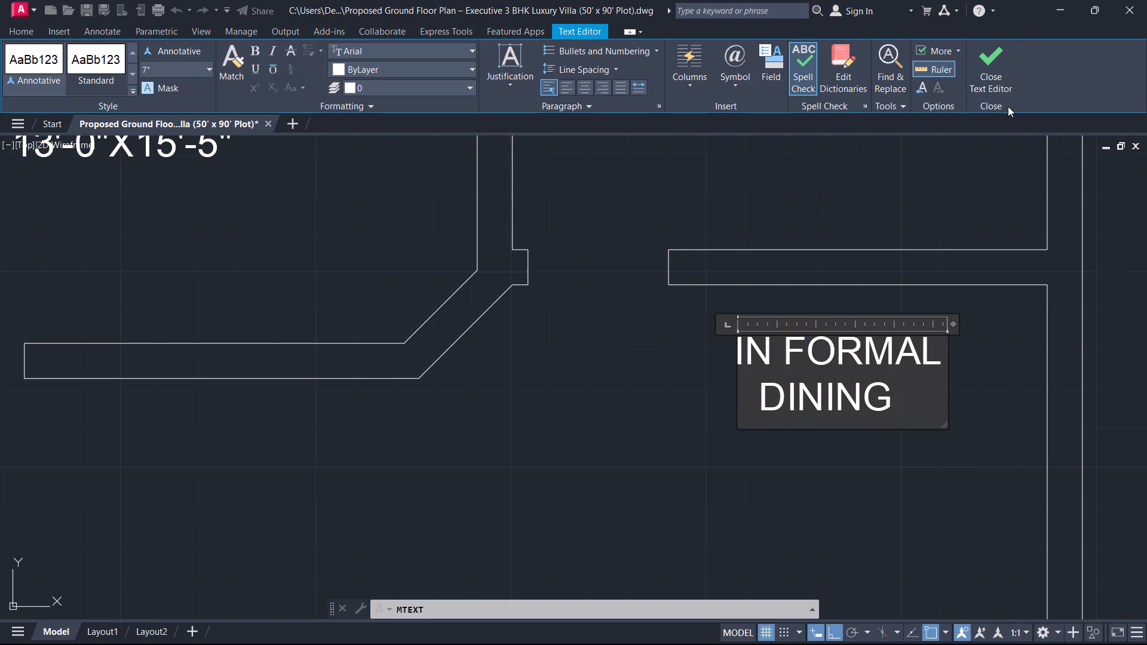
{"action": "left_click", "coordinate": [1001, 93]}
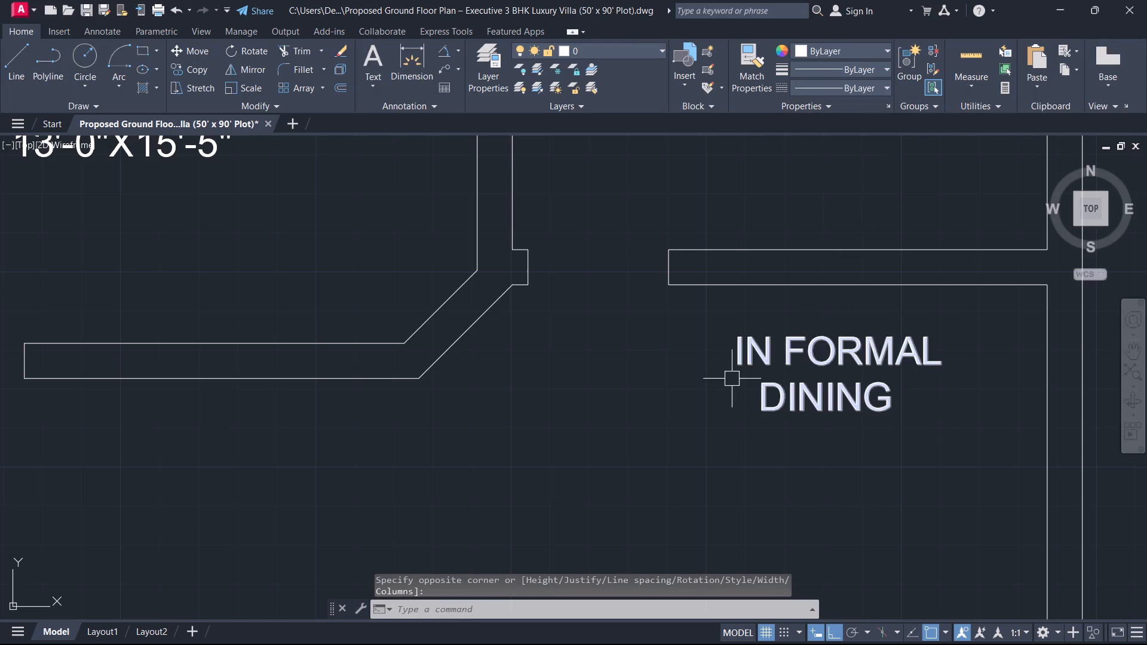
Fillet the inner wall lines of the small room below IN FORMAL DINING so they meet at a clean corner.
{"action": "scroll", "coordinate": [560, 480], "scroll_direction": "down", "scroll_amount": 1}
{"action": "middle_click_drag", "start_coordinate": [602, 475], "coordinate": [778, 326]}
{"action": "scroll", "coordinate": [756, 378], "scroll_direction": "down", "scroll_amount": 3}
{"action": "scroll", "coordinate": [773, 346], "scroll_direction": "up", "scroll_amount": 2}
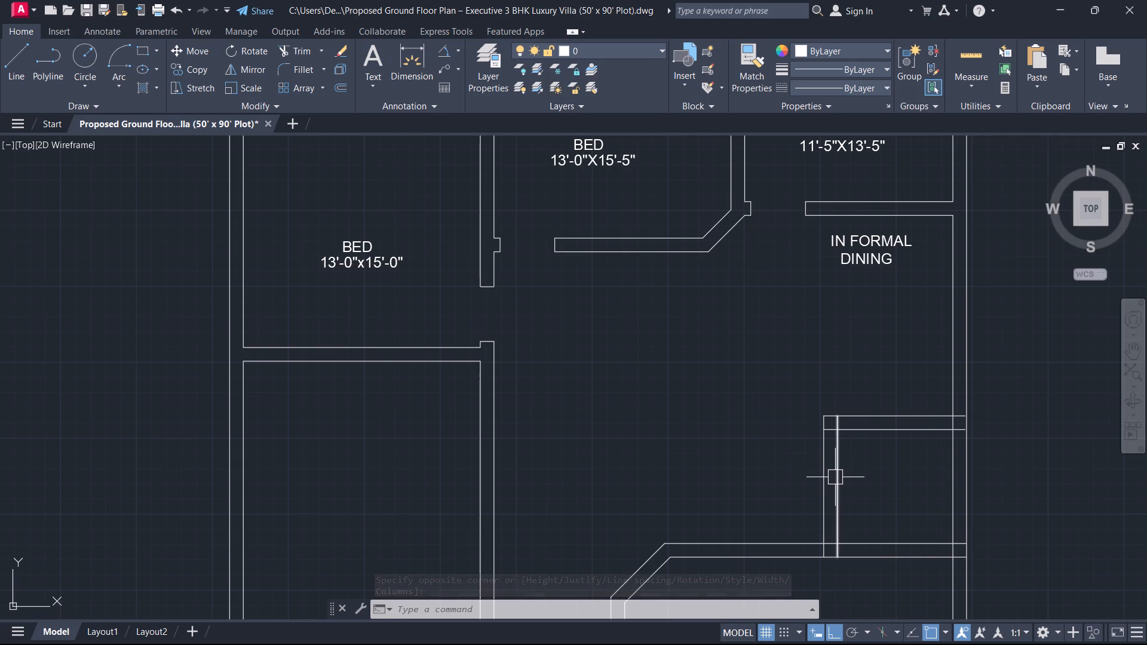
{"action": "key", "text": "f"}
{"action": "key", "text": "space"}
{"action": "left_click", "coordinate": [844, 494]}
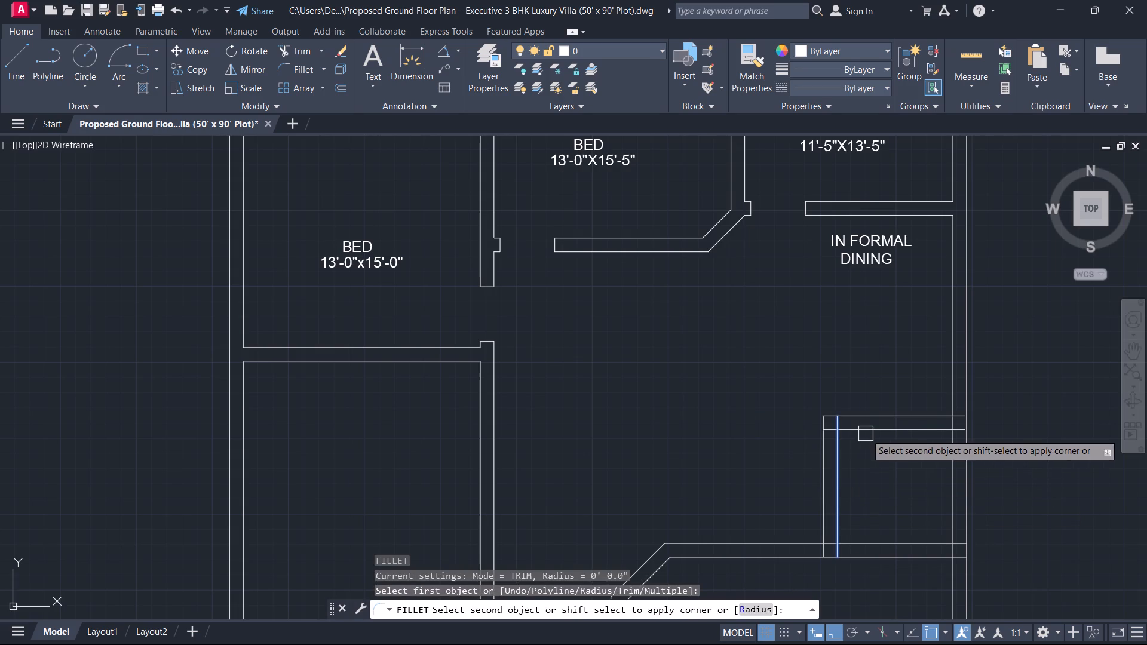
{"action": "left_click", "coordinate": [866, 434]}
{"action": "key", "text": "Escape"}
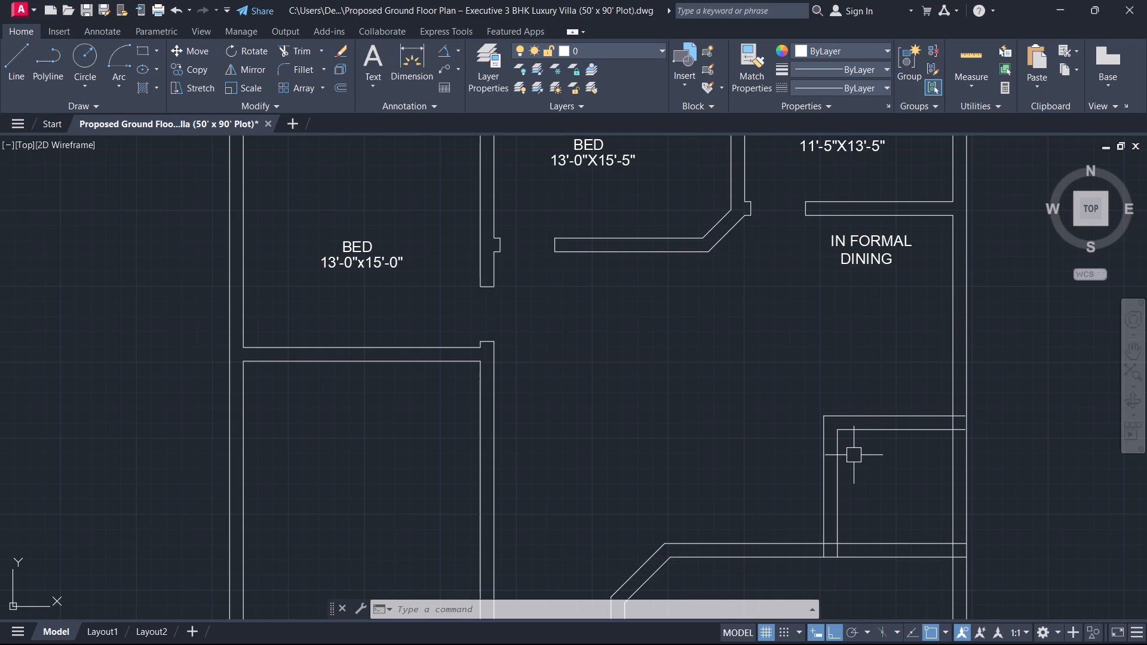
Place a multiline text box in the open area beside the small room and enter T.V LOUNGE.
{"action": "scroll", "coordinate": [781, 460], "scroll_direction": "down", "scroll_amount": 2}
{"action": "middle_click_drag", "start_coordinate": [783, 464], "coordinate": [847, 424]}
{"action": "scroll", "coordinate": [783, 464], "scroll_direction": "up", "scroll_amount": 2}
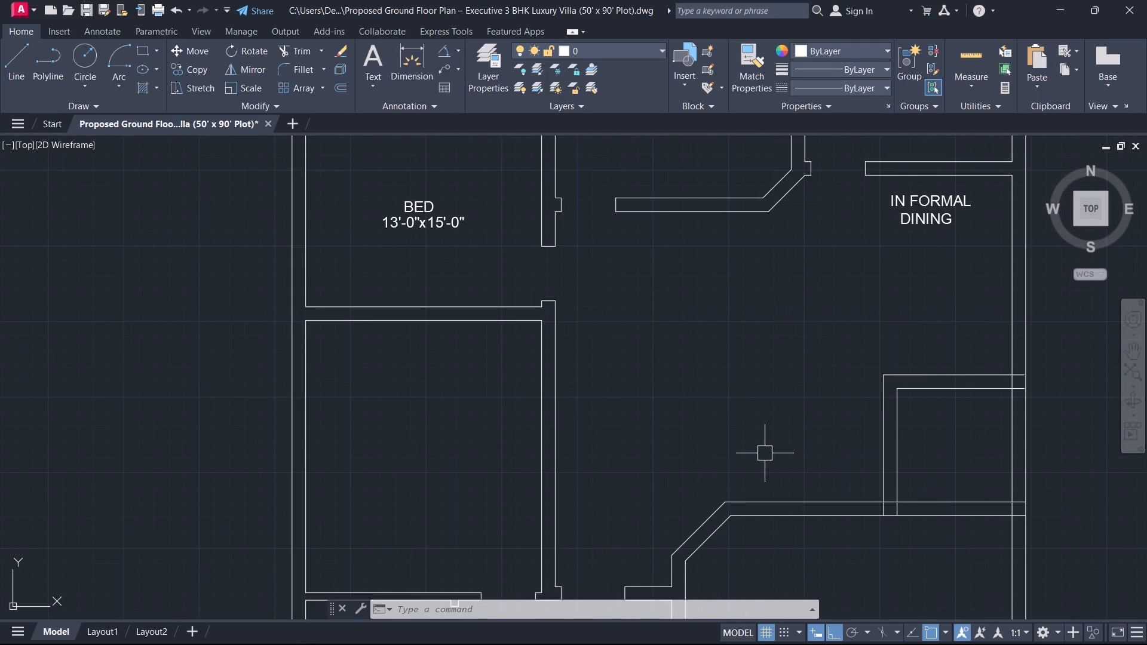
{"action": "key", "text": "t"}
{"action": "key", "text": "space"}
{"action": "left_click", "coordinate": [695, 409]}
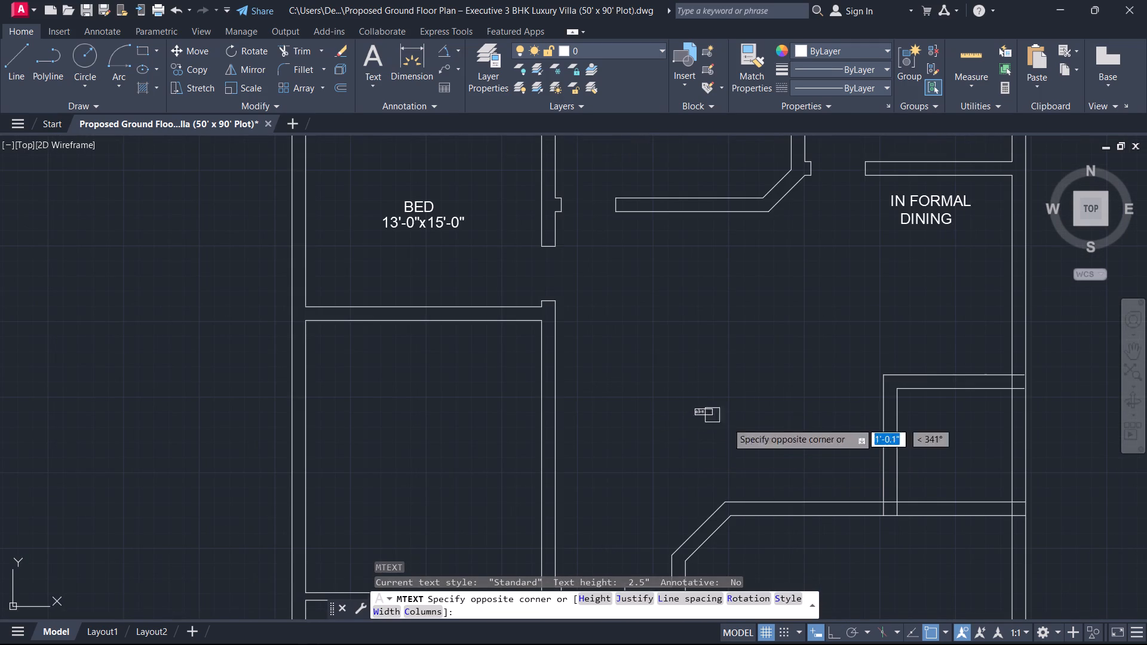
{"action": "left_click", "coordinate": [858, 451]}
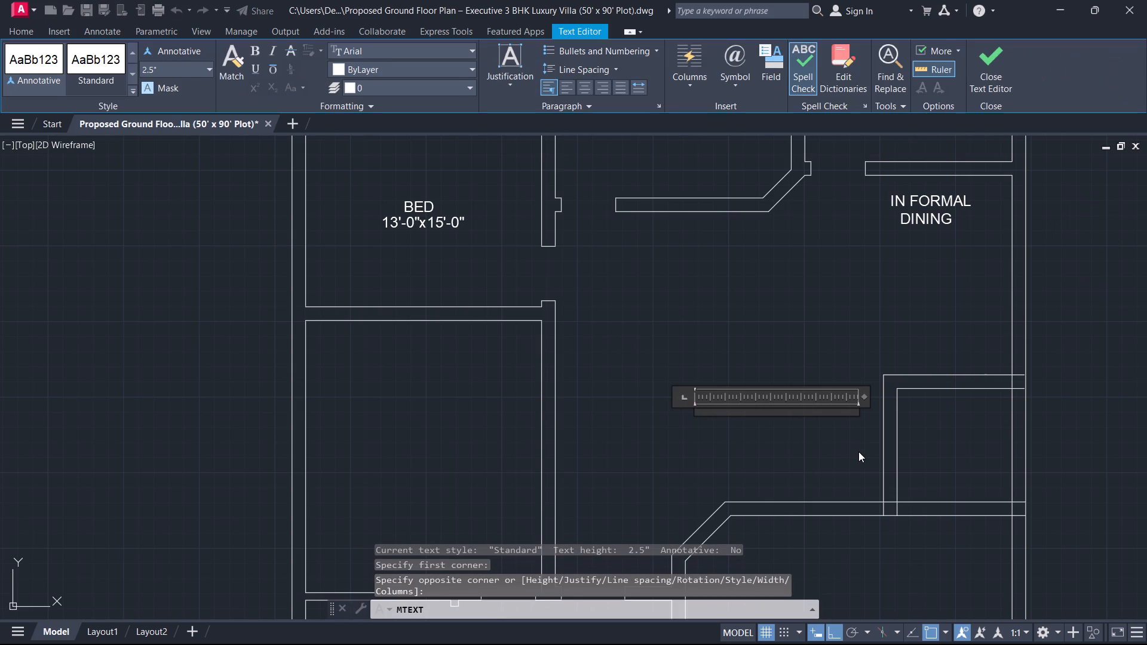
{"action": "key", "text": "t"}
{"action": "type", "text": ".V"}
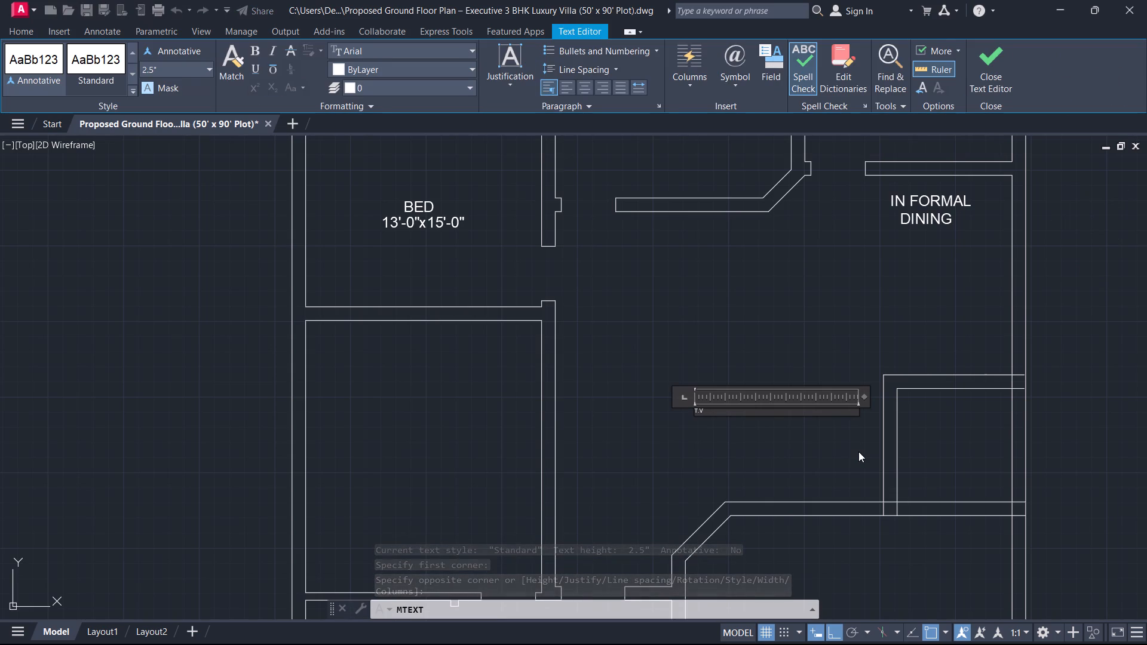
{"action": "key", "text": "space"}
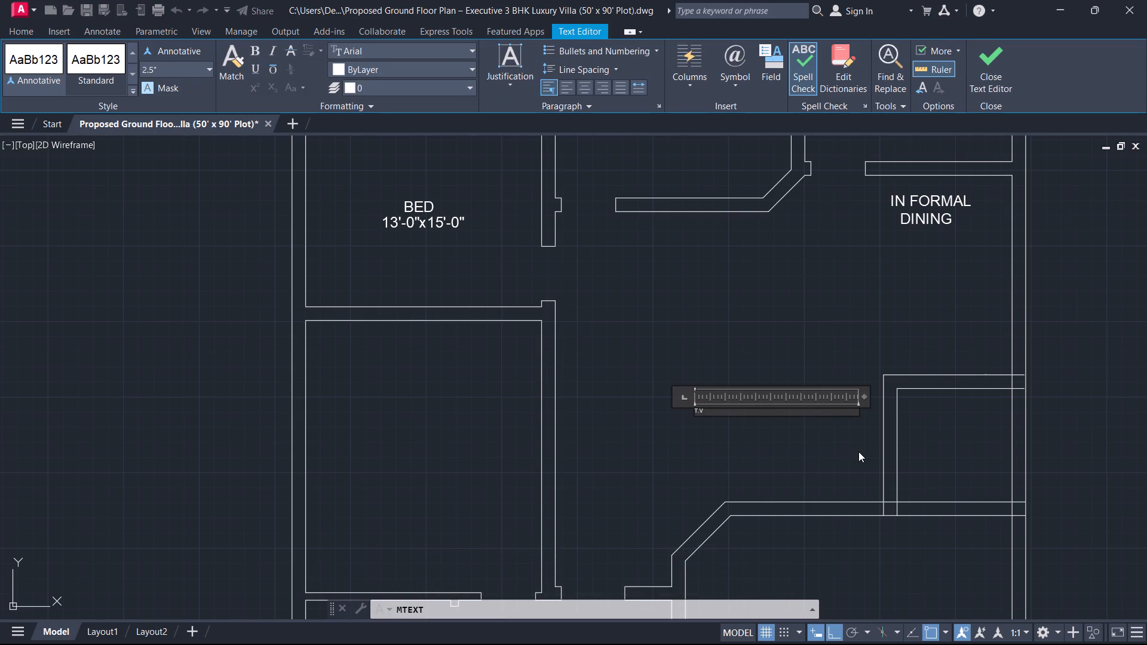
{"action": "type", "text": "LO"}
{"action": "key", "text": "u"}
{"action": "type", "text": "NGE"}
Add the room size 25'-2"X16'-0" on a second line below T.V LOUNGE.
{"action": "key", "text": "Return"}
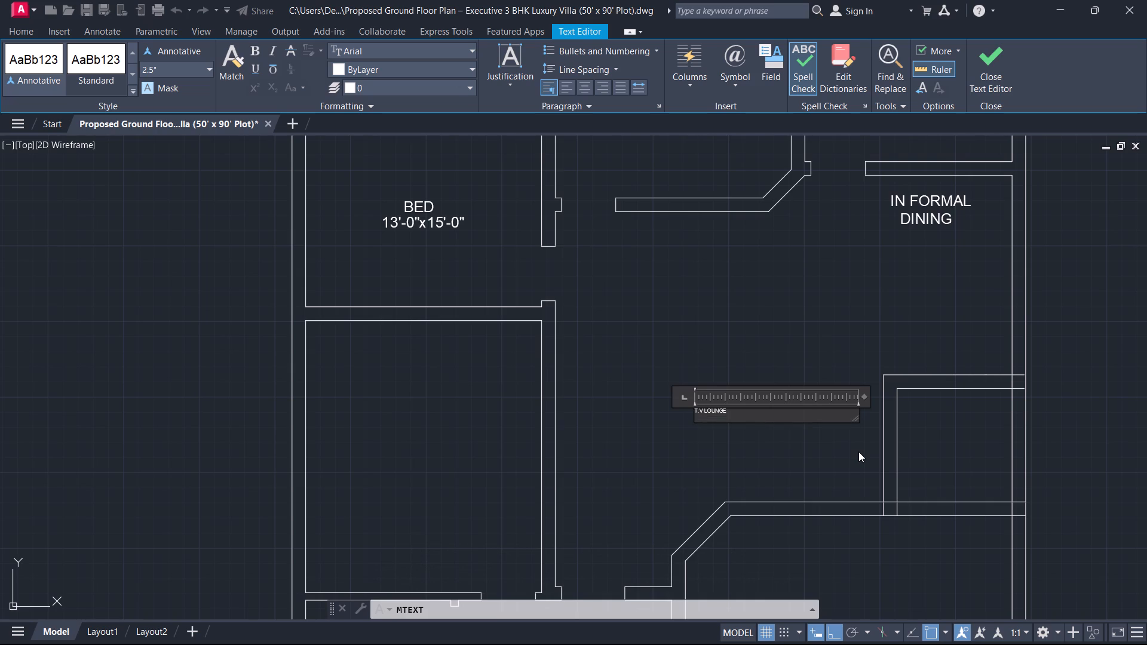
{"action": "type", "text": "25"}
{"action": "type", "text": "'-"}
{"action": "key", "text": "5"}
{"action": "key", "text": "BackSpace"}
{"action": "key", "text": "1"}
{"action": "key", "text": "BackSpace"}
{"action": "key", "text": "2"}
{"action": "key", "text": "shift+quotedbl"}
{"action": "key", "text": "x"}
{"action": "type", "text": "16"}
{"action": "key", "text": "apostrophe"}
{"action": "key", "text": "minus"}
{"action": "type", "text": "0\""}
Set the text height of both lines of the T.V LOUNGE label to 7" and finish the label.
{"action": "key", "text": "ctrl+a"}
{"action": "left_click", "coordinate": [199, 62]}
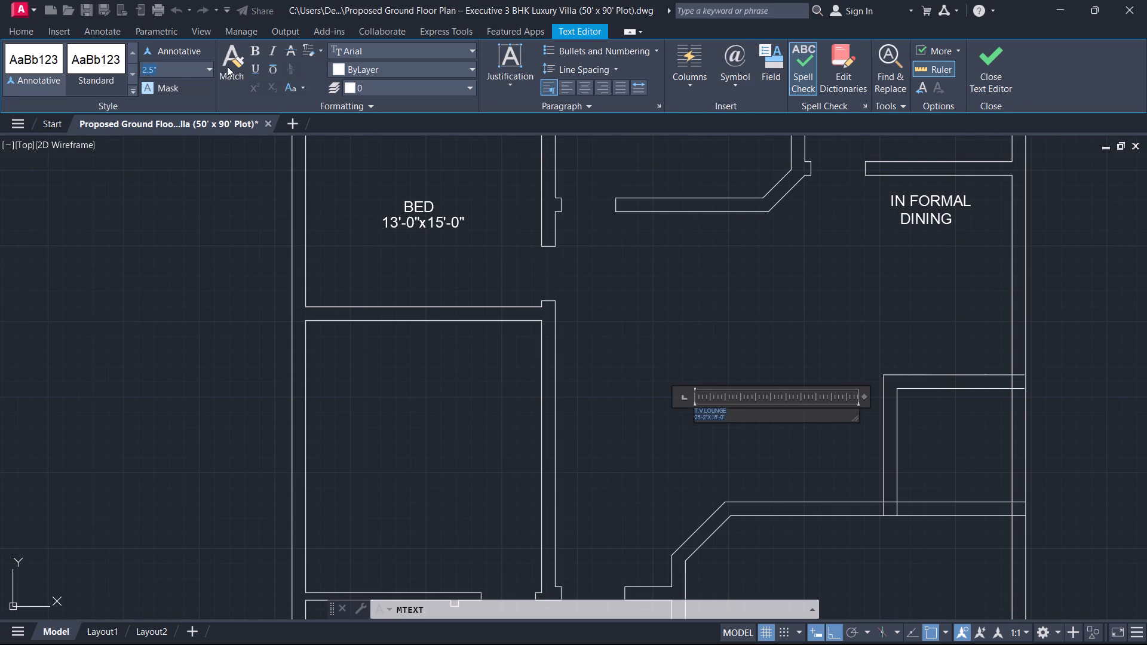
{"action": "key", "text": "7"}
{"action": "key", "text": "Return"}
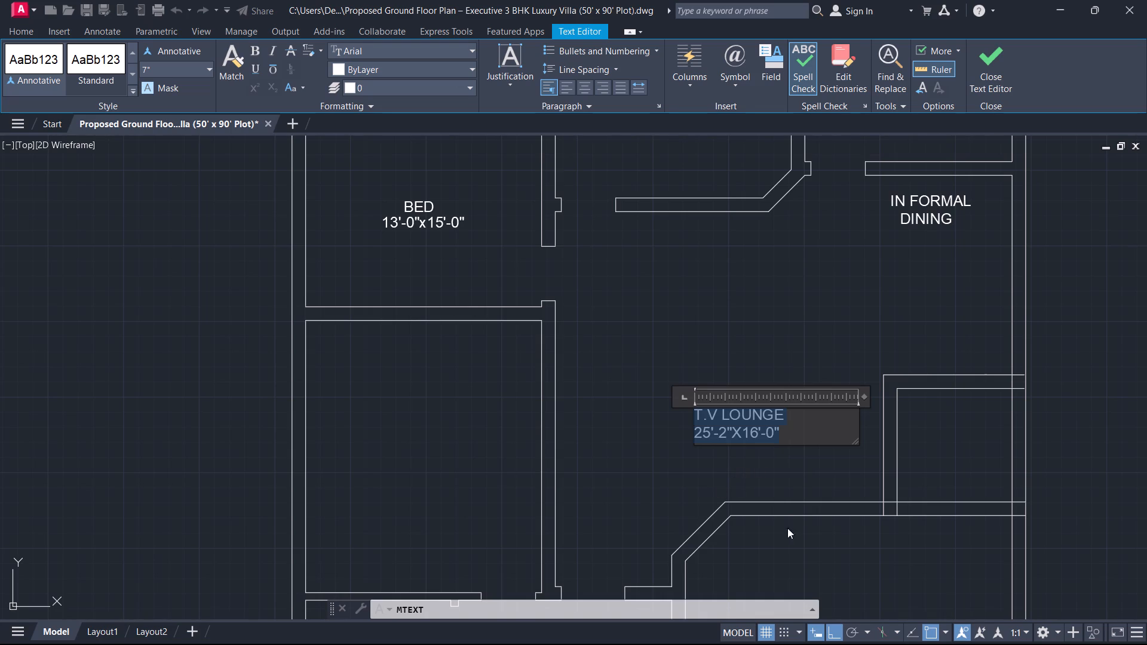
{"action": "scroll", "coordinate": [778, 438], "scroll_direction": "up", "scroll_amount": 1}
{"action": "left_click", "coordinate": [991, 69]}
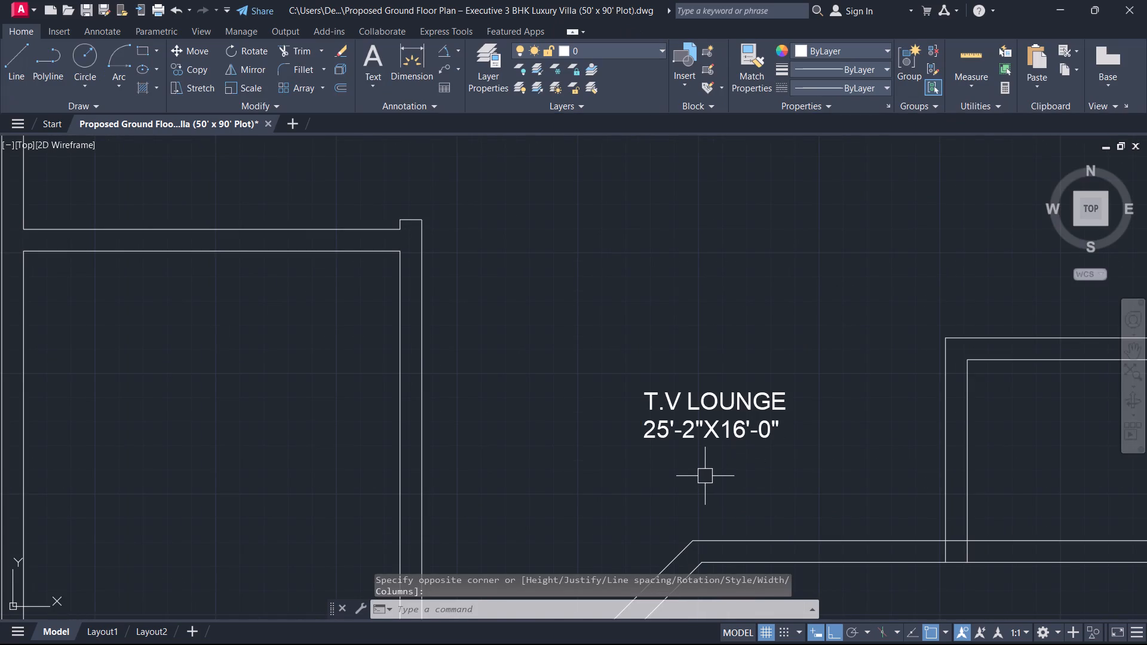
Place a multiline text box in the small room beside T.V LOUNGE and enter OPEN as its first line.
{"action": "middle_click_drag", "start_coordinate": [850, 469], "coordinate": [596, 444]}
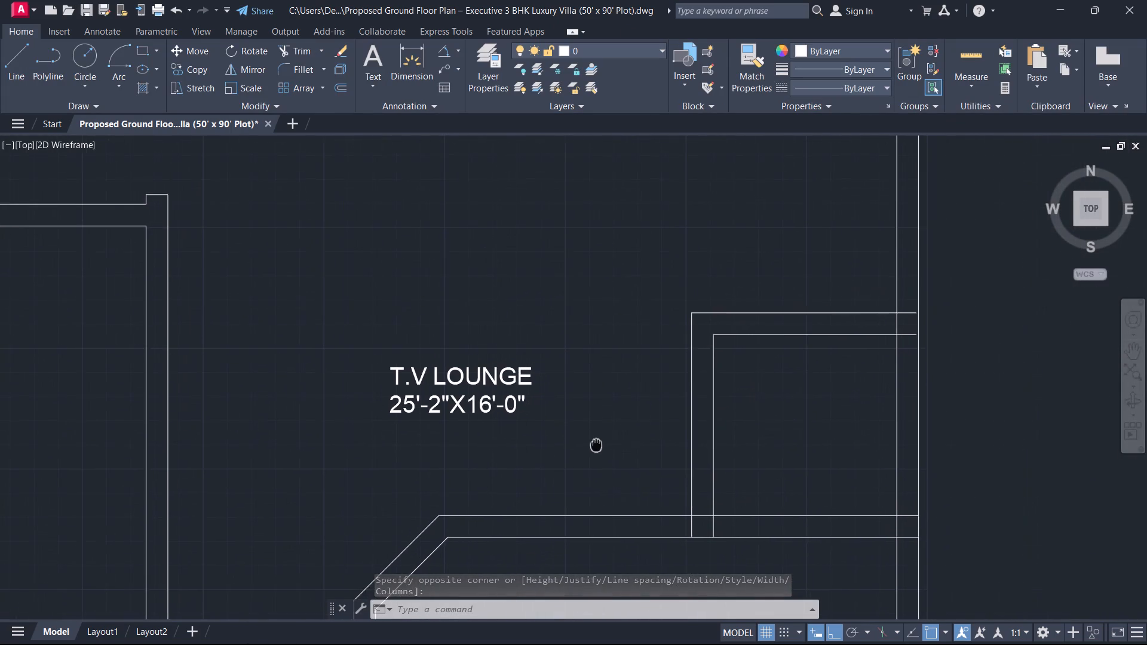
{"action": "key", "text": "t"}
{"action": "key", "text": "space"}
{"action": "scroll", "coordinate": [711, 444], "scroll_direction": "up", "scroll_amount": 2}
{"action": "left_click", "coordinate": [748, 304]}
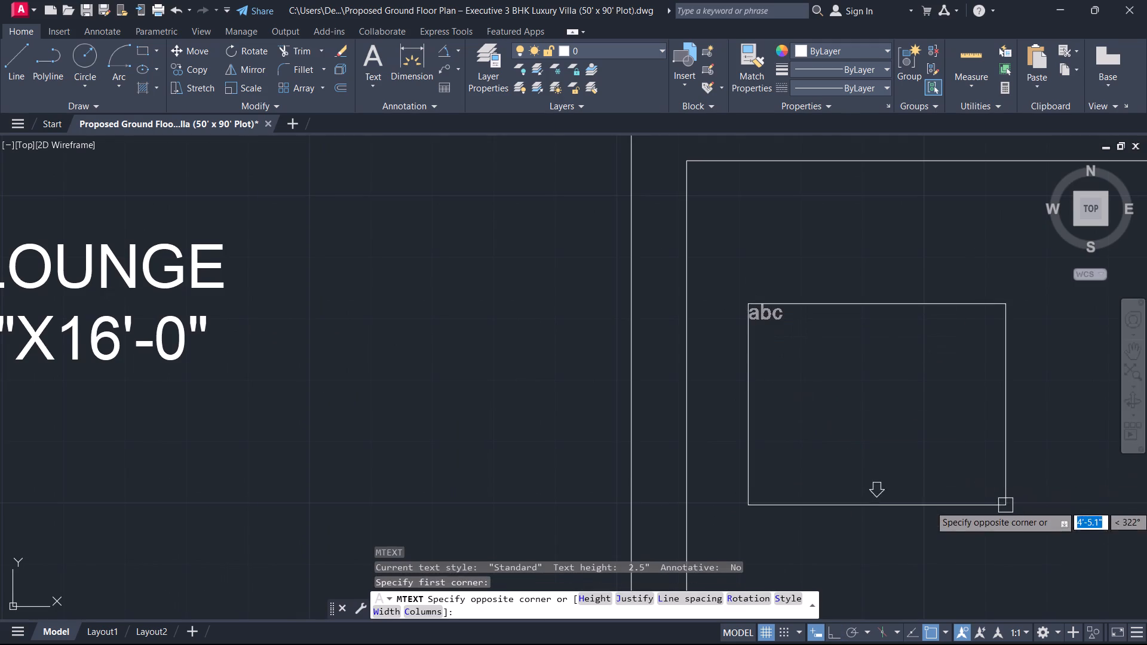
{"action": "middle_click_drag", "start_coordinate": [1003, 505], "coordinate": [516, 358]}
{"action": "scroll", "coordinate": [879, 457], "scroll_direction": "down", "scroll_amount": 1}
{"action": "left_click", "coordinate": [590, 357]}
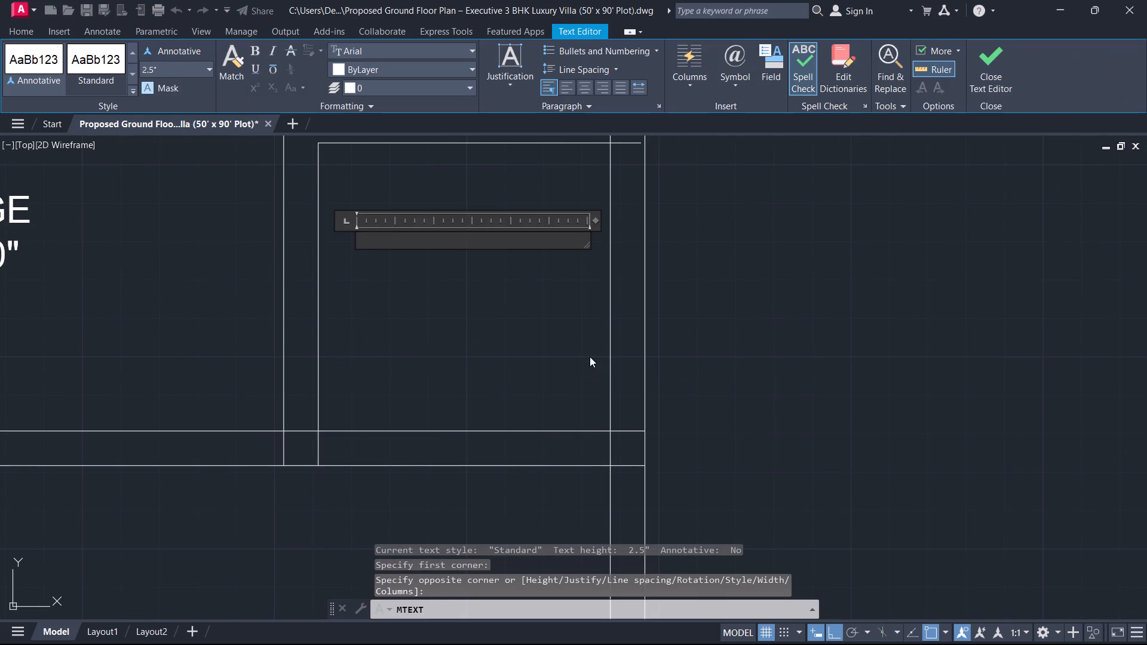
{"action": "key", "text": "o"}
{"action": "type", "text": "PEN"}
{"action": "key", "text": "Return"}
Add the room size 7'-0"X7'-0" on a second line below OPEN.
{"action": "key", "text": "7"}
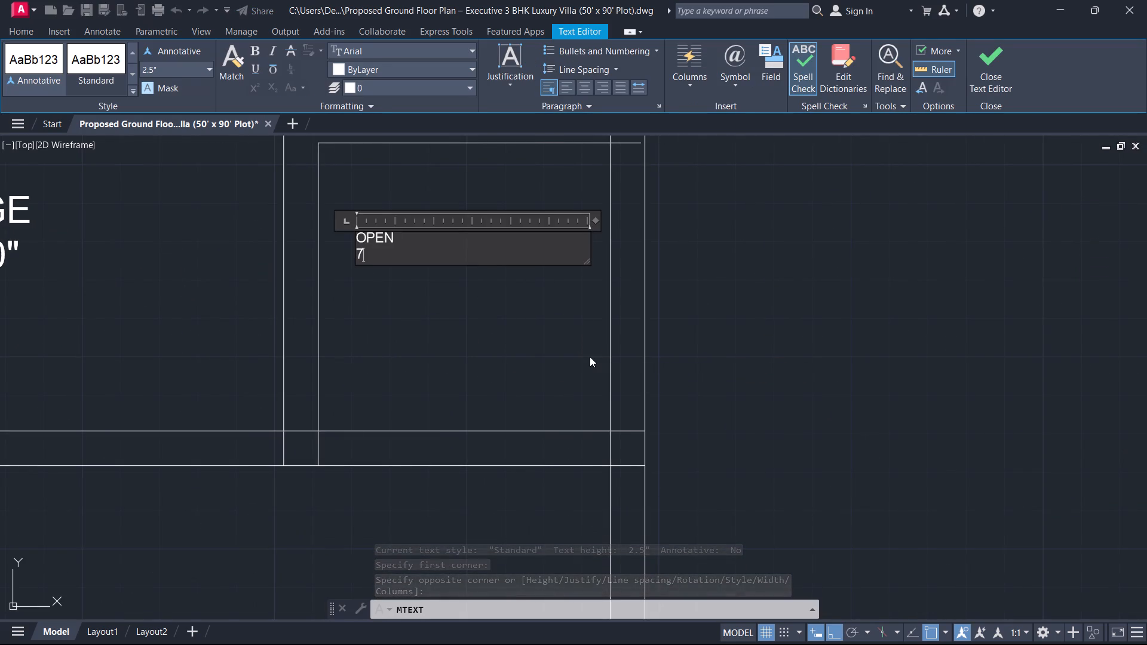
{"action": "key", "text": "apostrophe"}
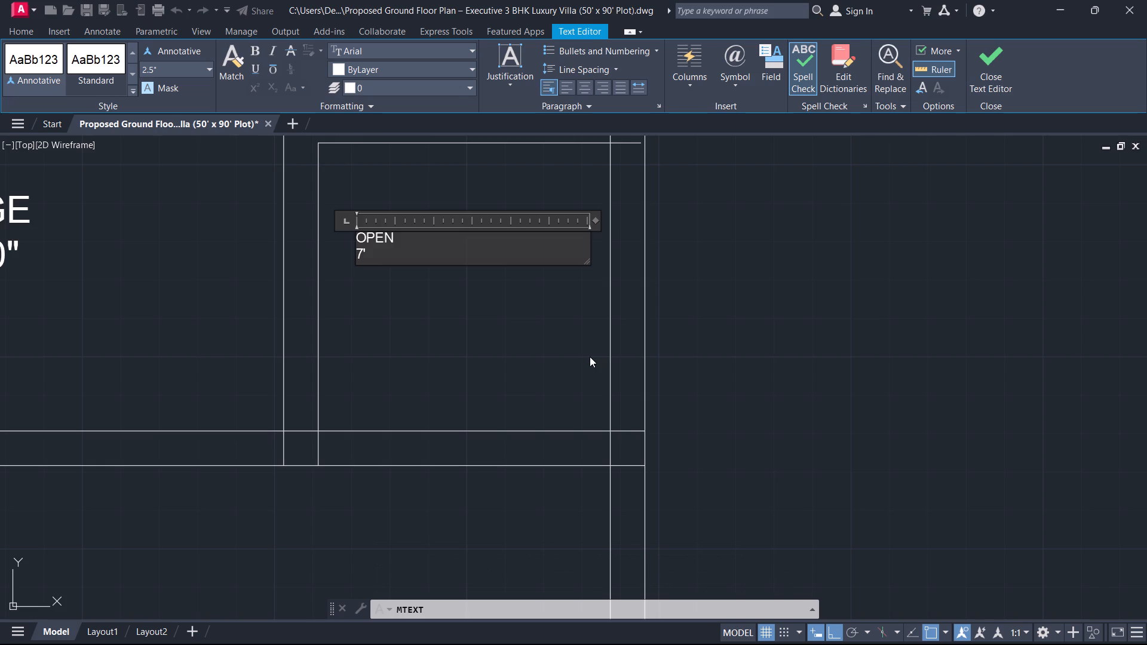
{"action": "type", "text": "-0\""}
{"action": "key", "text": "x"}
{"action": "type", "text": "7'"}
{"action": "key", "text": "minus"}
{"action": "key", "text": "0"}
{"action": "key", "text": "shift+quotedbl"}
Indent OPEN by two spaces, set the text height of both lines to 7", and finish the label.
{"action": "scroll", "coordinate": [405, 239], "scroll_direction": "up", "scroll_amount": 1}
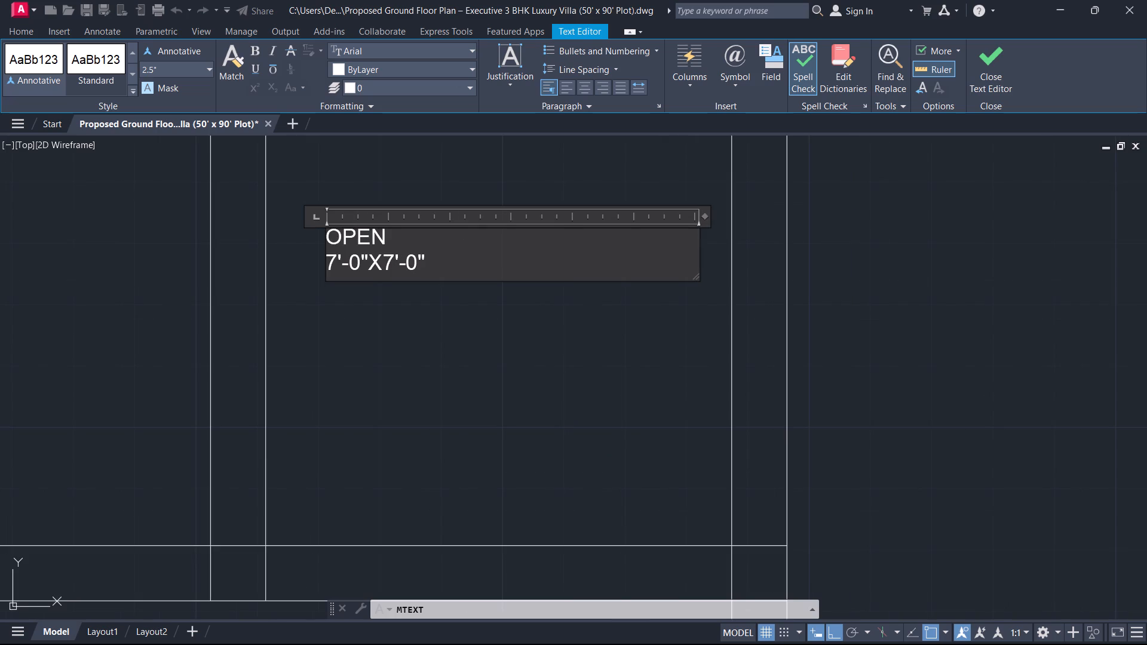
{"action": "left_click", "coordinate": [330, 242]}
{"action": "key", "text": "space"}
{"action": "key", "text": "space"}
{"action": "key", "text": "ctrl+a"}
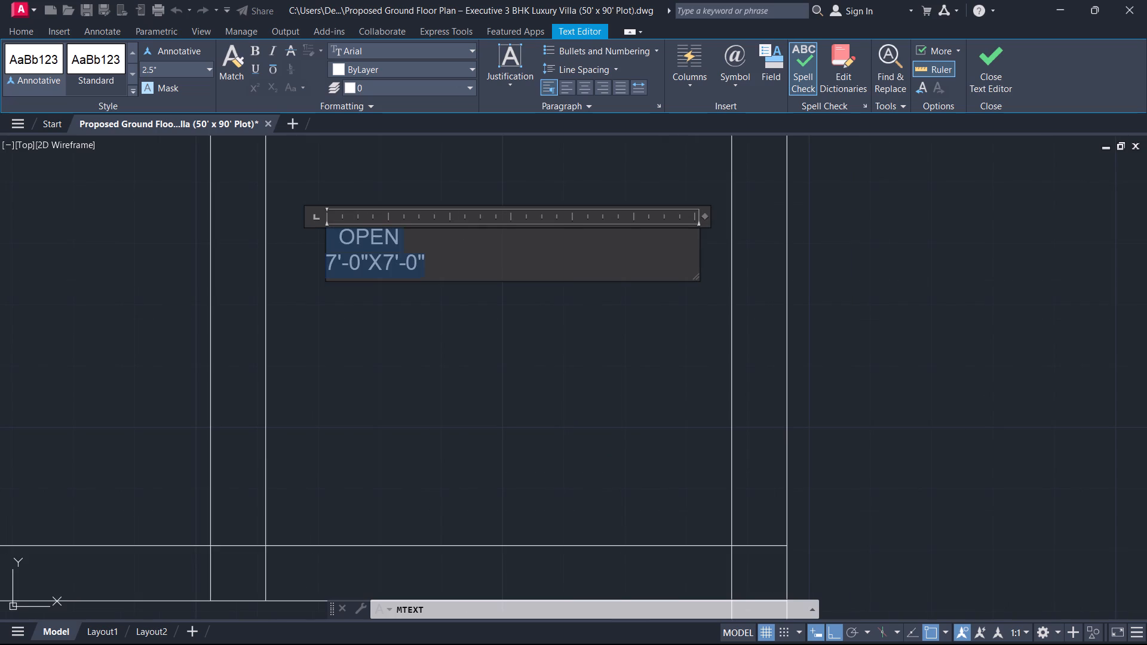
{"action": "left_click", "coordinate": [158, 67]}
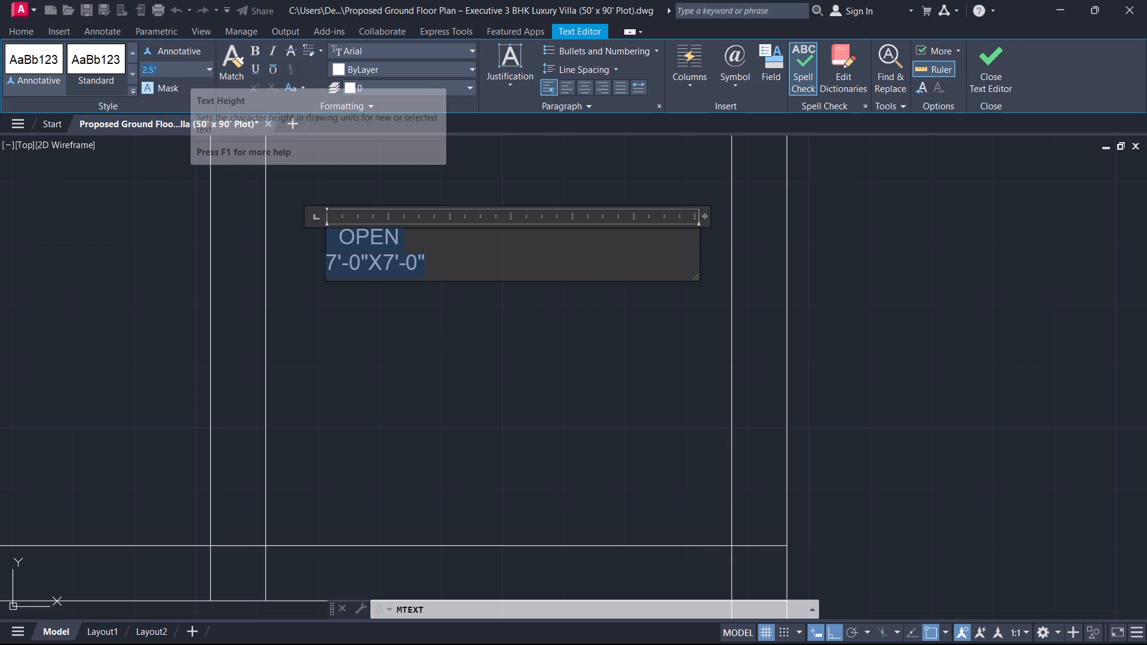
{"action": "key", "text": "7"}
{"action": "key", "text": "Return"}
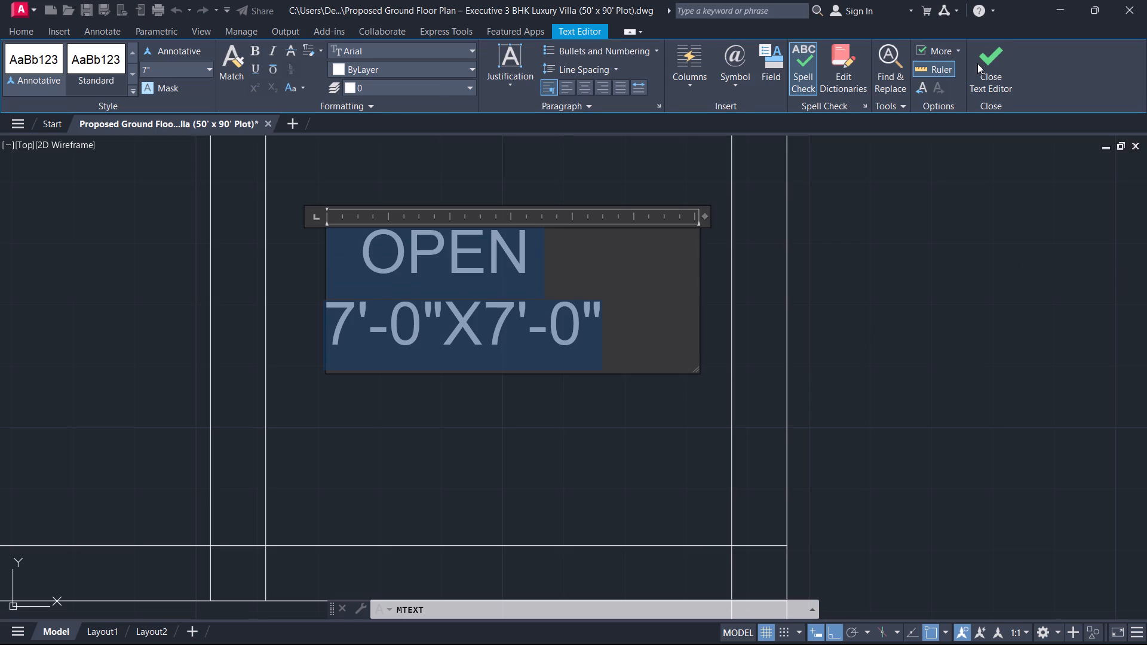
{"action": "left_click", "coordinate": [1000, 94]}
{"action": "scroll", "coordinate": [559, 346], "scroll_direction": "down", "scroll_amount": 2}
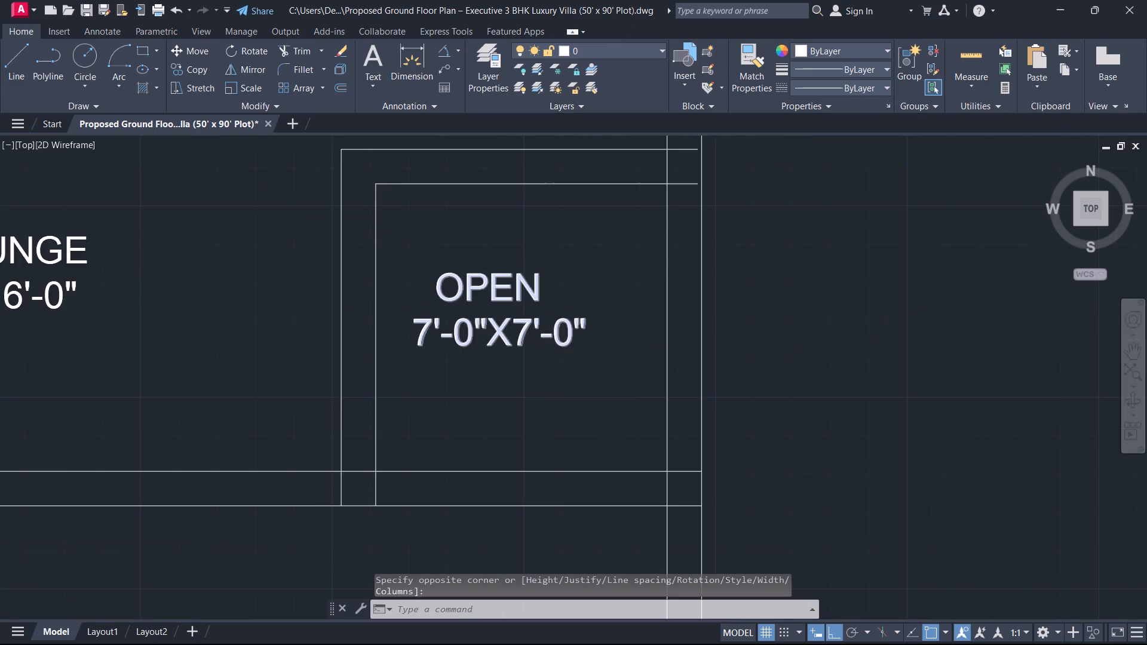
Move the OPEN label down and slightly across so it sits near the centre of its small room.
{"action": "middle_click_drag", "start_coordinate": [514, 346], "coordinate": [578, 382]}
{"action": "scroll", "coordinate": [575, 381], "scroll_direction": "up", "scroll_amount": 1}
{"action": "left_click", "coordinate": [584, 385]}
{"action": "left_click", "coordinate": [550, 352]}
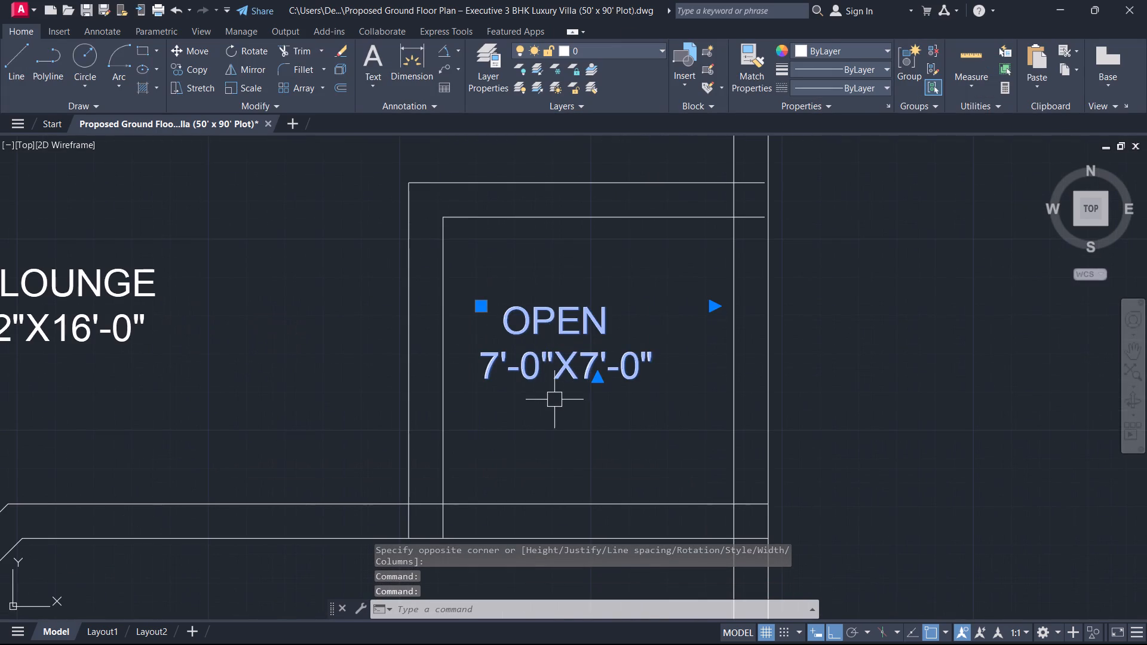
{"action": "key", "text": "m"}
{"action": "key", "text": "space"}
{"action": "left_click", "coordinate": [562, 332]}
{"action": "left_click", "coordinate": [572, 360]}
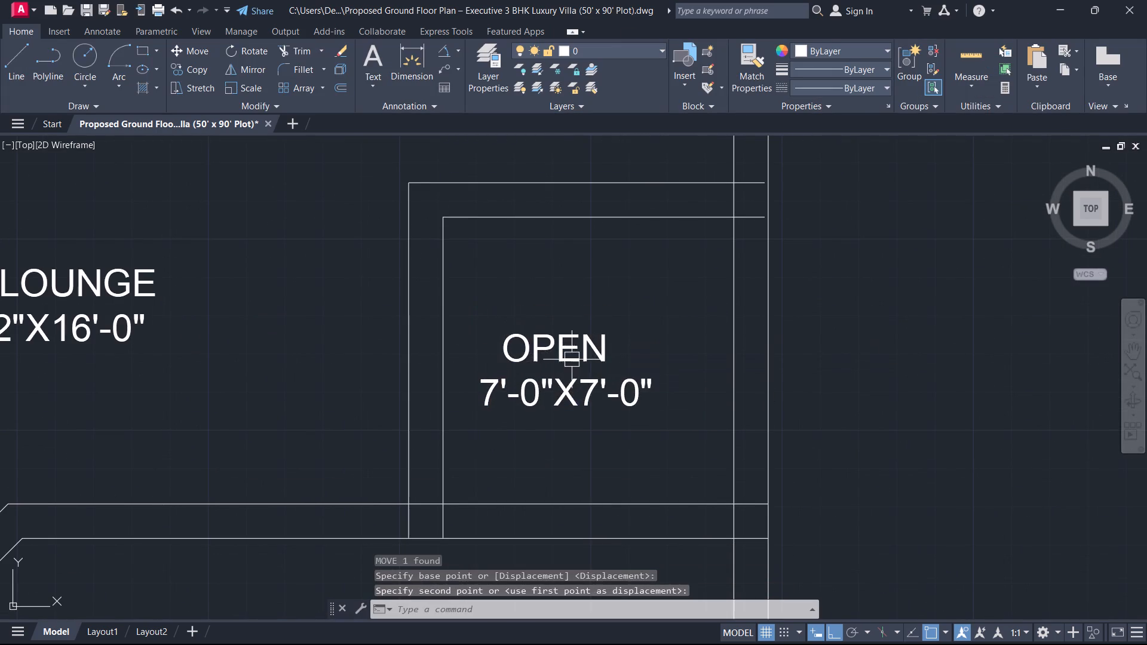
{"action": "left_click", "coordinate": [576, 364]}
{"action": "key", "text": "space"}
{"action": "left_click", "coordinate": [558, 356]}
{"action": "left_click", "coordinate": [568, 357]}
{"action": "key", "text": "Escape"}
{"action": "scroll", "coordinate": [563, 376], "scroll_direction": "down", "scroll_amount": 2}
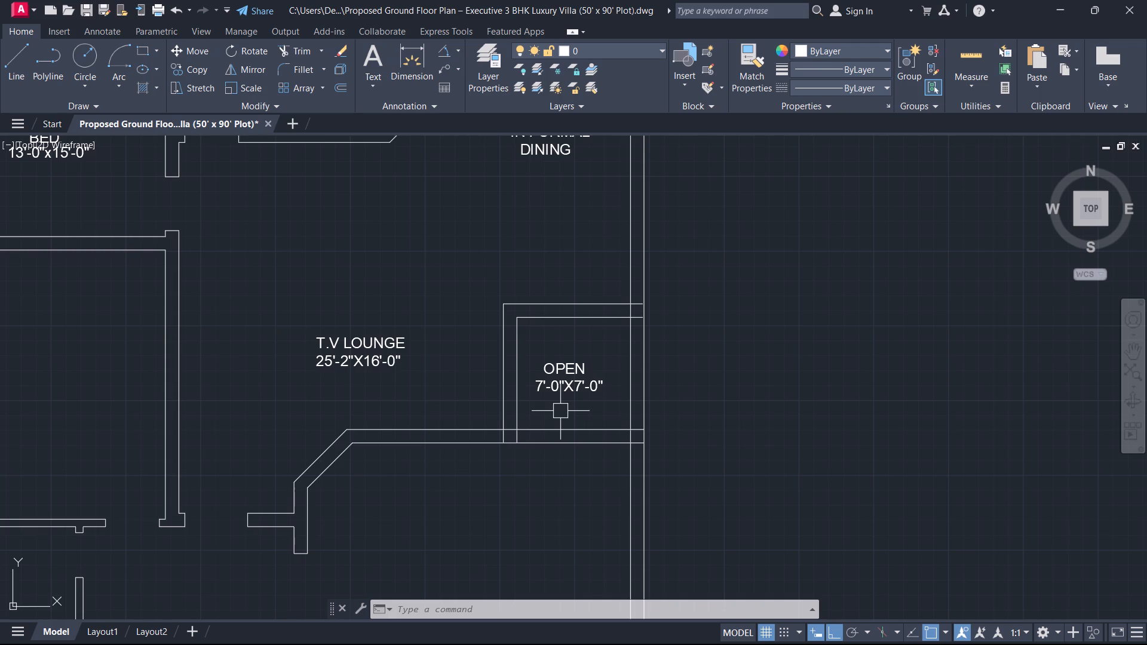
Examine the overall floor plan, including the room labels, door openings and the still unlabelled spaces.
{"action": "scroll", "coordinate": [560, 411], "scroll_direction": "down", "scroll_amount": 2}
{"action": "middle_click_drag", "start_coordinate": [483, 549], "coordinate": [609, 480]}
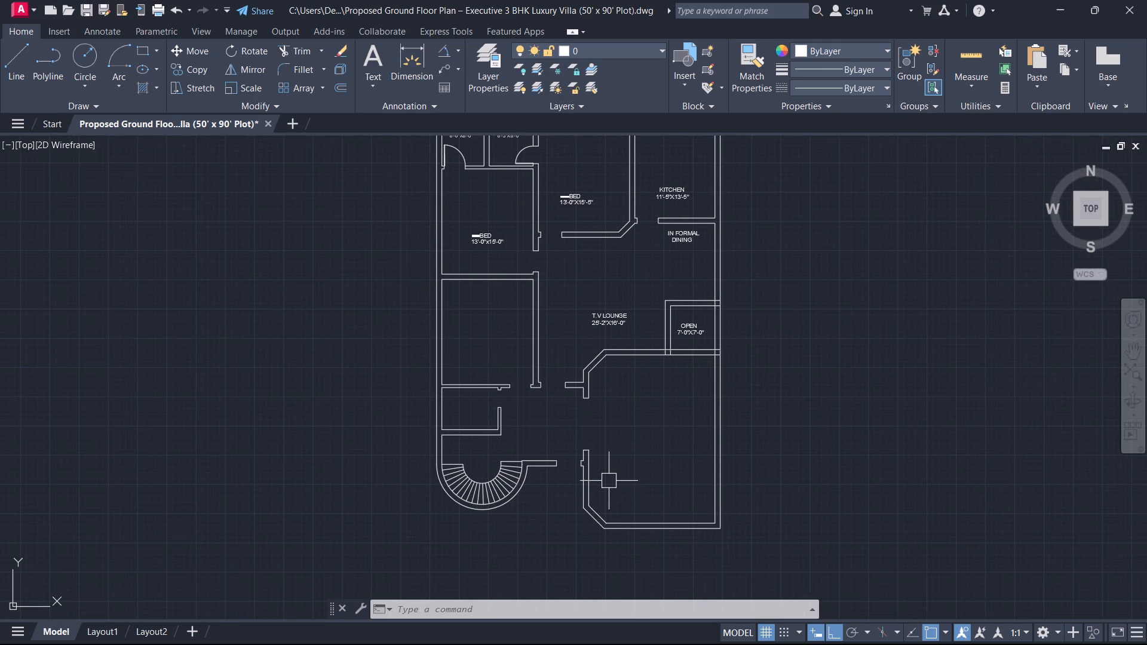
{"action": "scroll", "coordinate": [584, 276], "scroll_direction": "up", "scroll_amount": 1}
{"action": "middle_click_drag", "start_coordinate": [584, 276], "coordinate": [625, 466]}
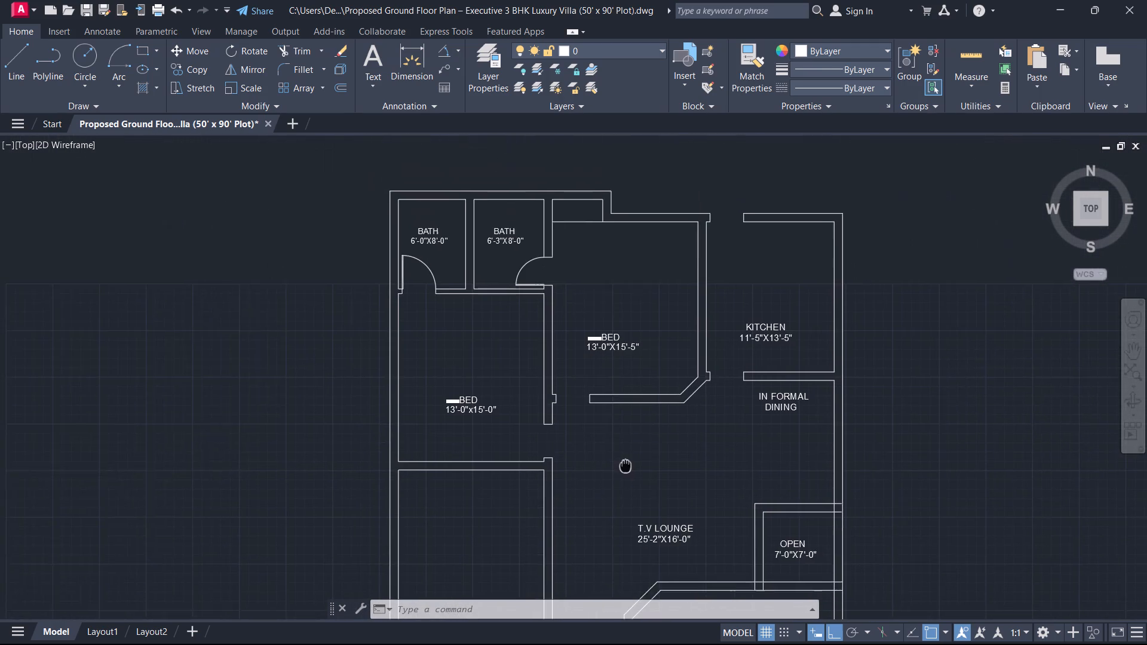
{"action": "middle_click_drag", "start_coordinate": [625, 466], "coordinate": [626, 468]}
{"action": "scroll", "coordinate": [571, 278], "scroll_direction": "up", "scroll_amount": 1}
{"action": "scroll", "coordinate": [609, 419], "scroll_direction": "down", "scroll_amount": 3}
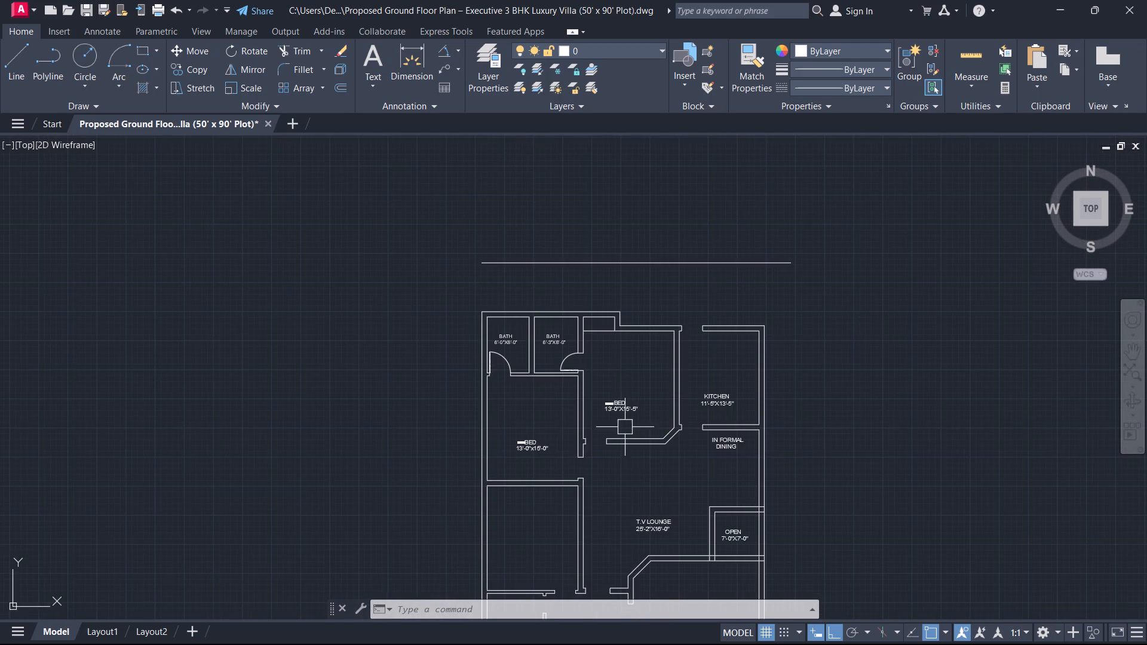
{"action": "scroll", "coordinate": [638, 524], "scroll_direction": "down", "scroll_amount": 1}
{"action": "scroll", "coordinate": [631, 562], "scroll_direction": "up", "scroll_amount": 3}
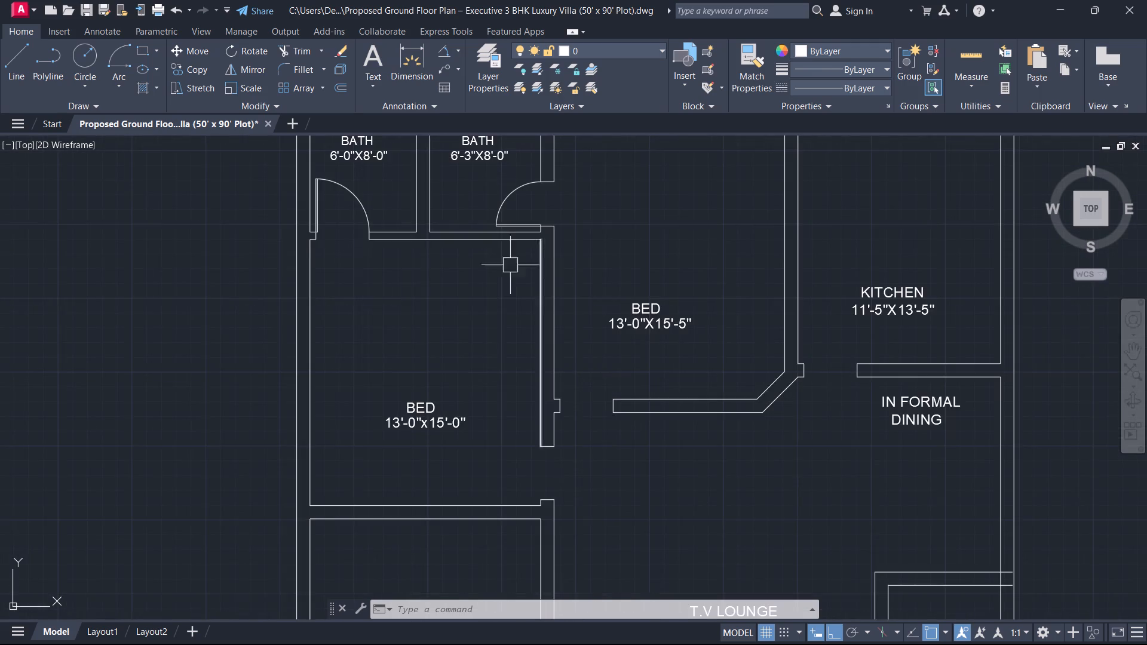
{"action": "scroll", "coordinate": [476, 239], "scroll_direction": "up", "scroll_amount": 2}
{"action": "middle_click_drag", "start_coordinate": [473, 241], "coordinate": [532, 474]}
{"action": "scroll", "coordinate": [790, 290], "scroll_direction": "down", "scroll_amount": 2}
{"action": "middle_click_drag", "start_coordinate": [778, 306], "coordinate": [477, 324]}
{"action": "scroll", "coordinate": [477, 324], "scroll_direction": "down", "scroll_amount": 3}
Draw a horizontal line across the full width of the closet beside the 6'-3"X8'-0" BATH, midway between its long sides.
{"action": "scroll", "coordinate": [473, 357], "scroll_direction": "up", "scroll_amount": 3}
{"action": "middle_click_drag", "start_coordinate": [495, 369], "coordinate": [458, 592]}
{"action": "type", "text": "L"}
{"action": "key", "text": "space"}
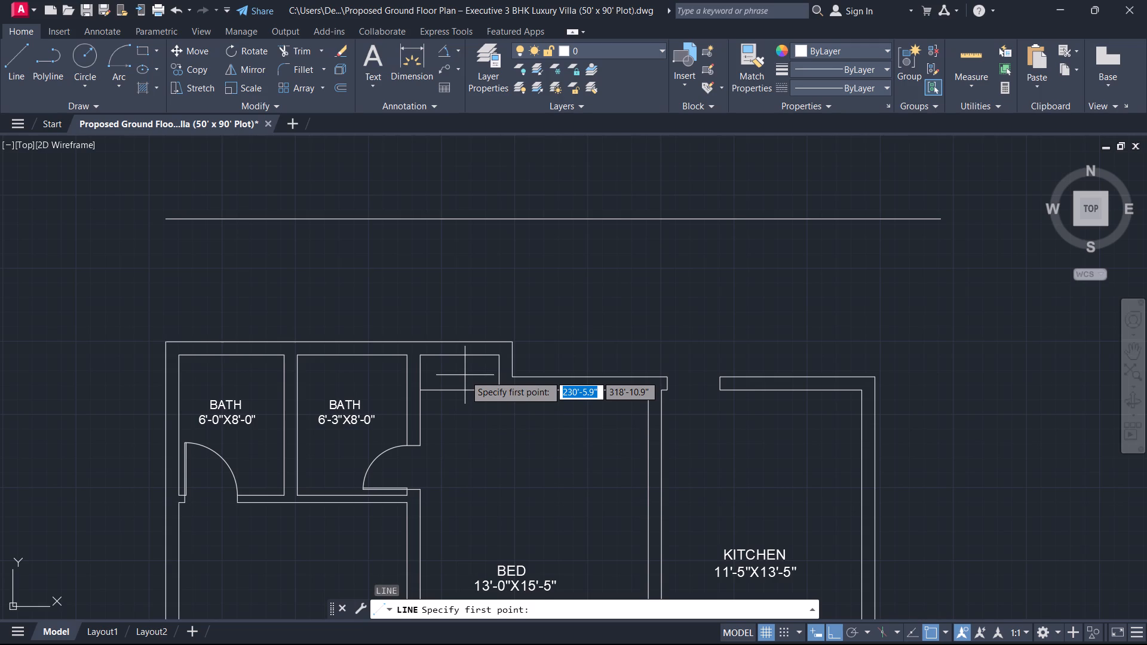
{"action": "scroll", "coordinate": [450, 384], "scroll_direction": "up", "scroll_amount": 3}
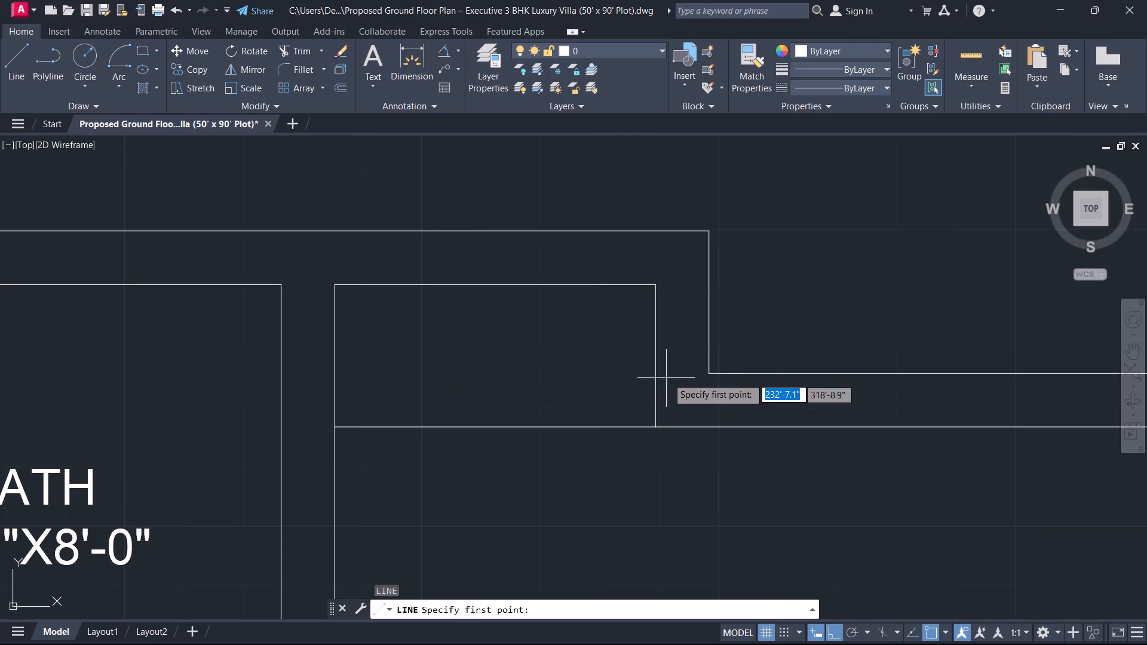
{"action": "left_click", "coordinate": [658, 354]}
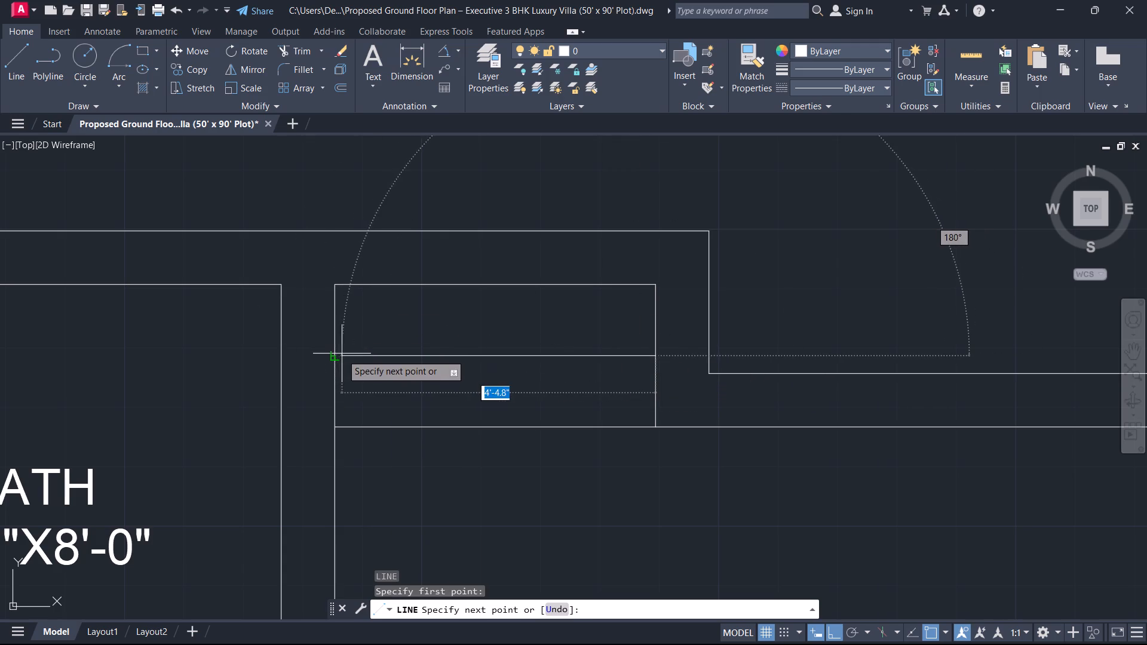
{"action": "left_click", "coordinate": [339, 355]}
{"action": "key", "text": "Escape"}
With Ortho off, draw two slanted hanger lines, each about 1' long, across the closet's middle line near its outer end.
{"action": "type", "text": "L"}
{"action": "key", "text": "space"}
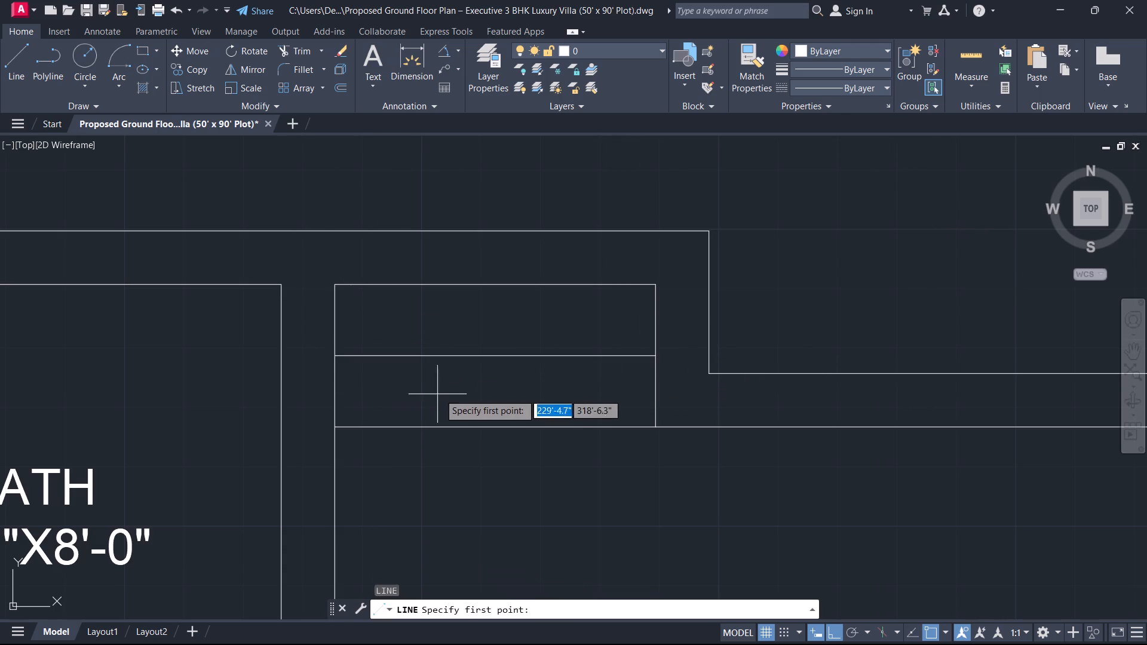
{"action": "key", "text": "F8"}
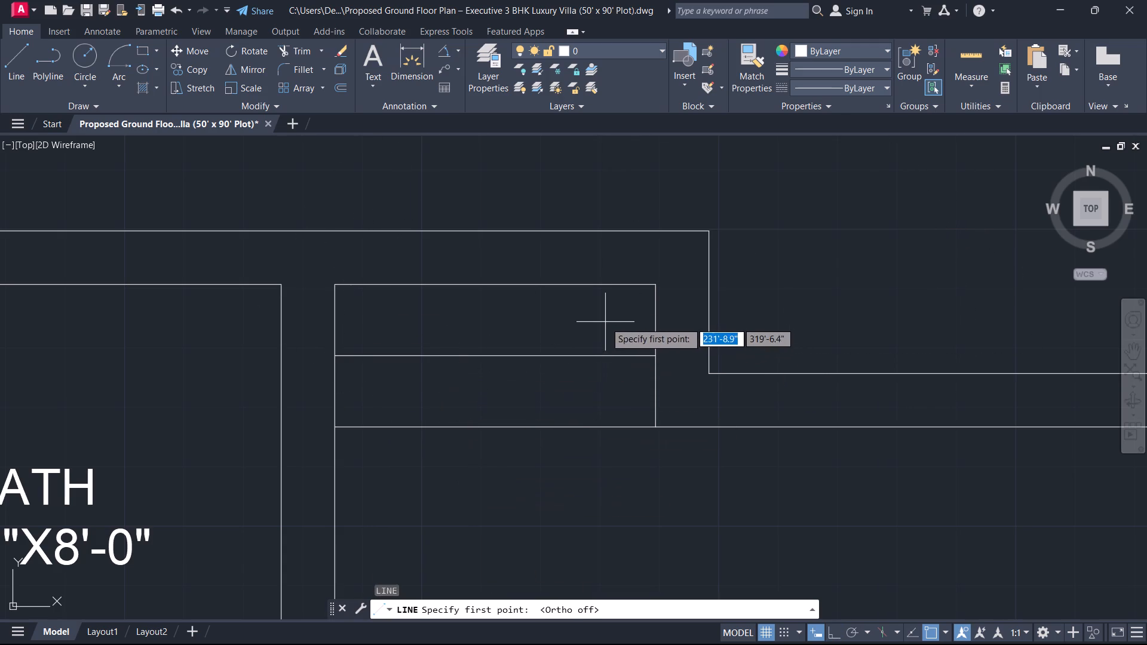
{"action": "left_click", "coordinate": [600, 321]}
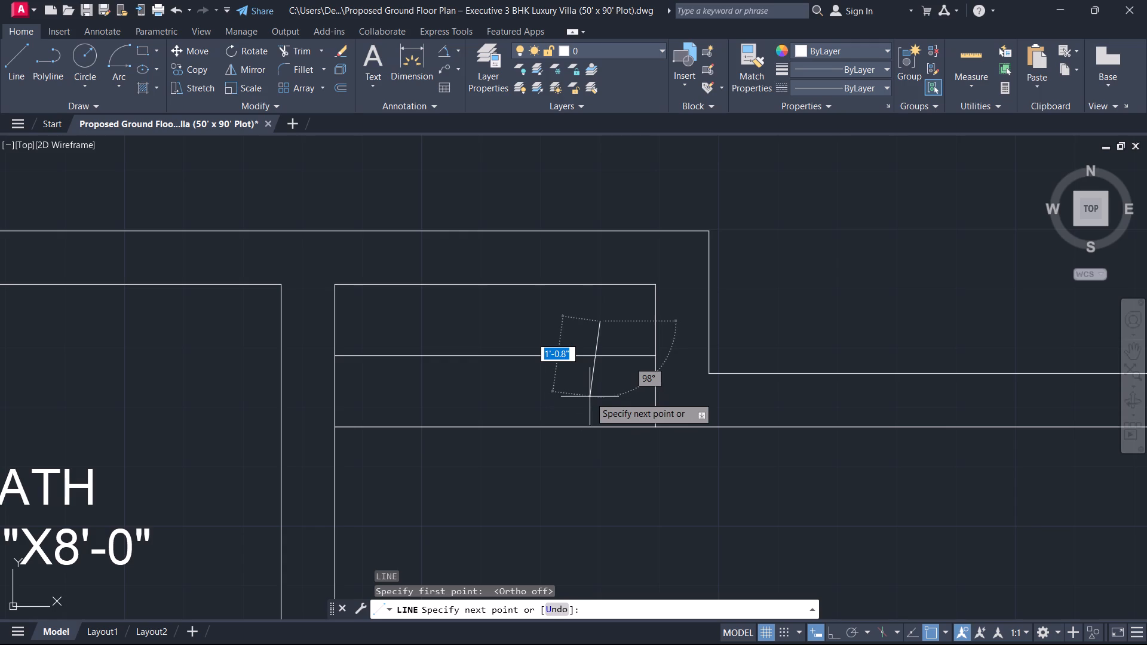
{"action": "left_click", "coordinate": [593, 394]}
{"action": "key", "text": "Escape"}
{"action": "key", "text": "space"}
{"action": "left_click_drag", "start_coordinate": [557, 317], "coordinate": [565, 324]}
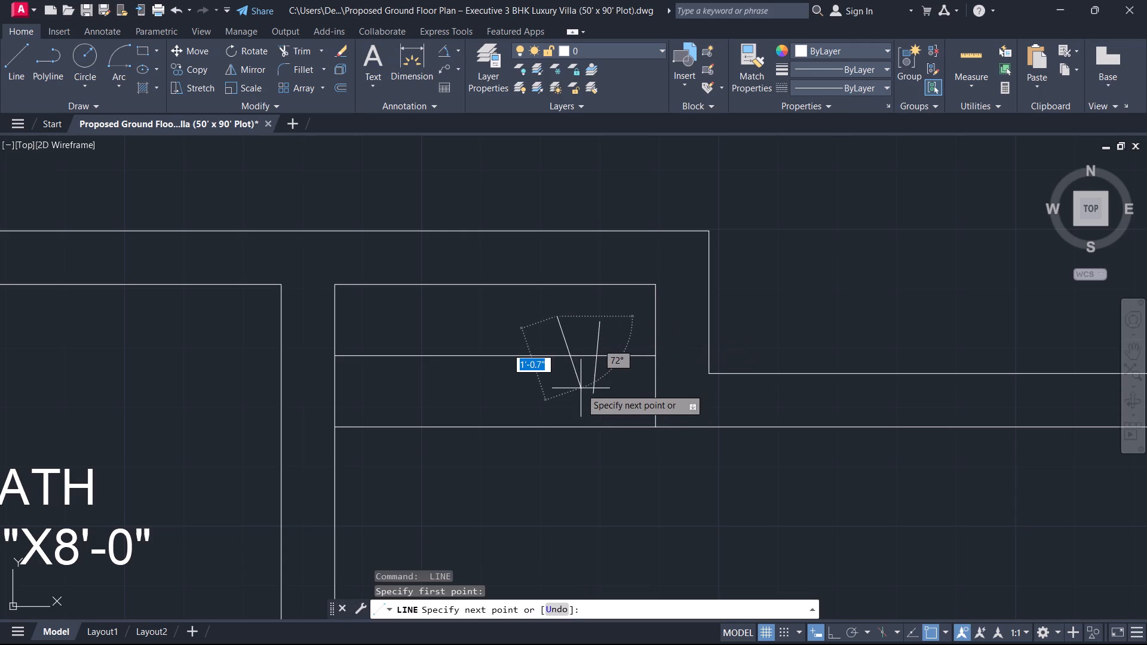
{"action": "left_click", "coordinate": [579, 400]}
{"action": "key", "text": "space"}
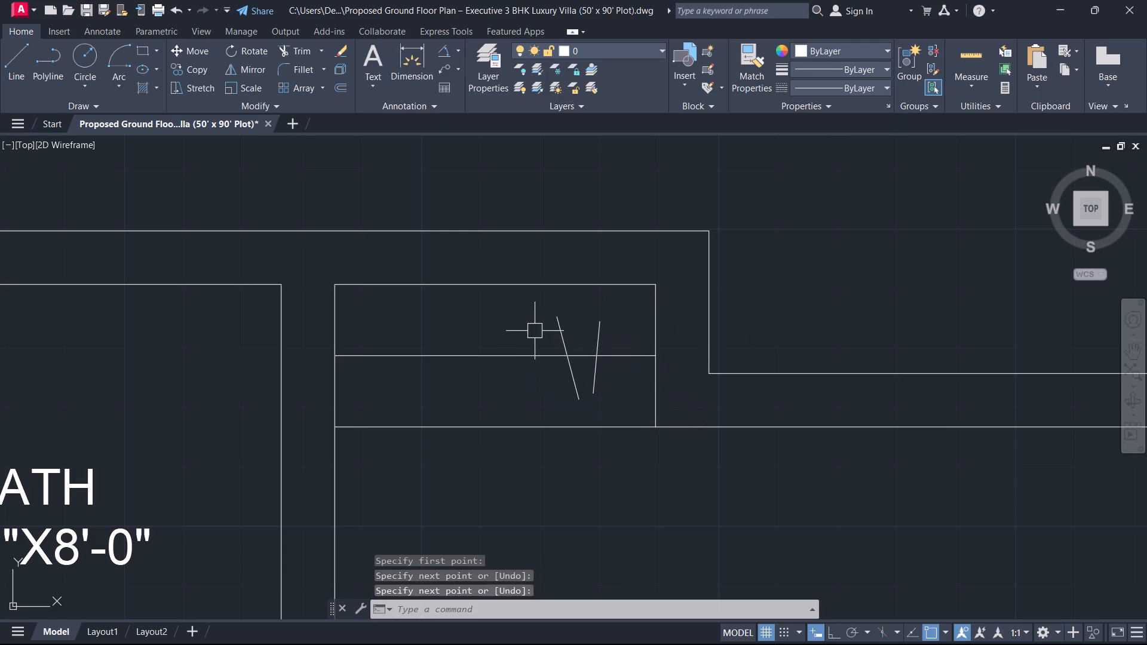
Draw a third slanted hanger line, about 1'-2" long, across the closet's middle line beside the other two.
{"action": "left_click", "coordinate": [539, 322]}
{"action": "key", "text": "Escape"}
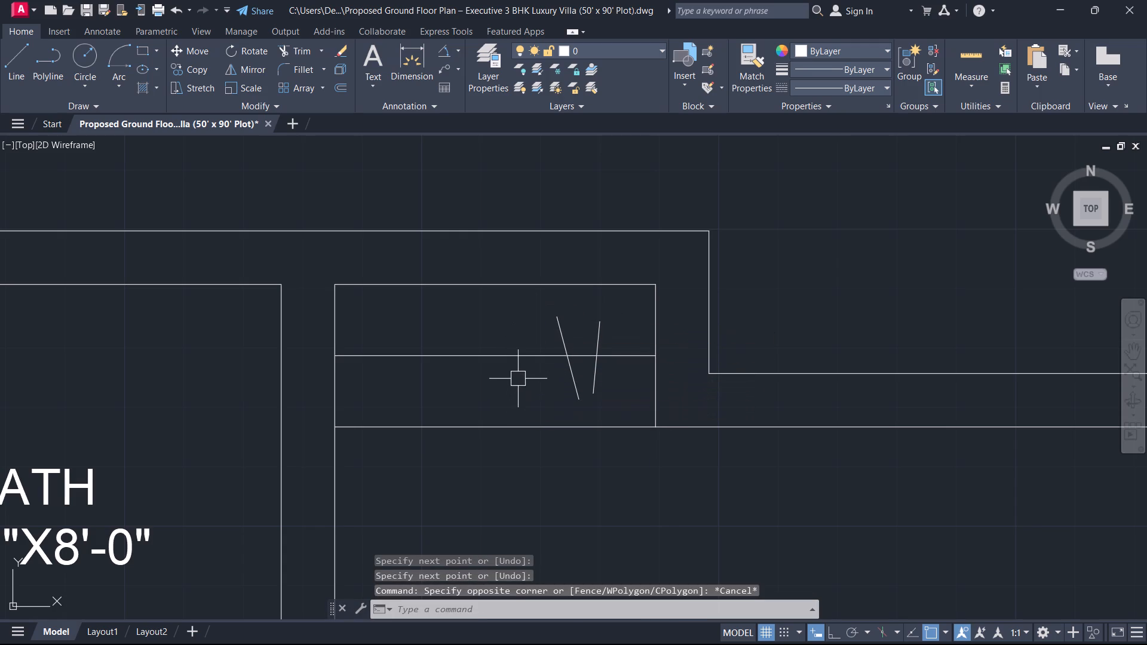
{"action": "key", "text": "l"}
{"action": "key", "text": "space"}
{"action": "left_click", "coordinate": [529, 315]}
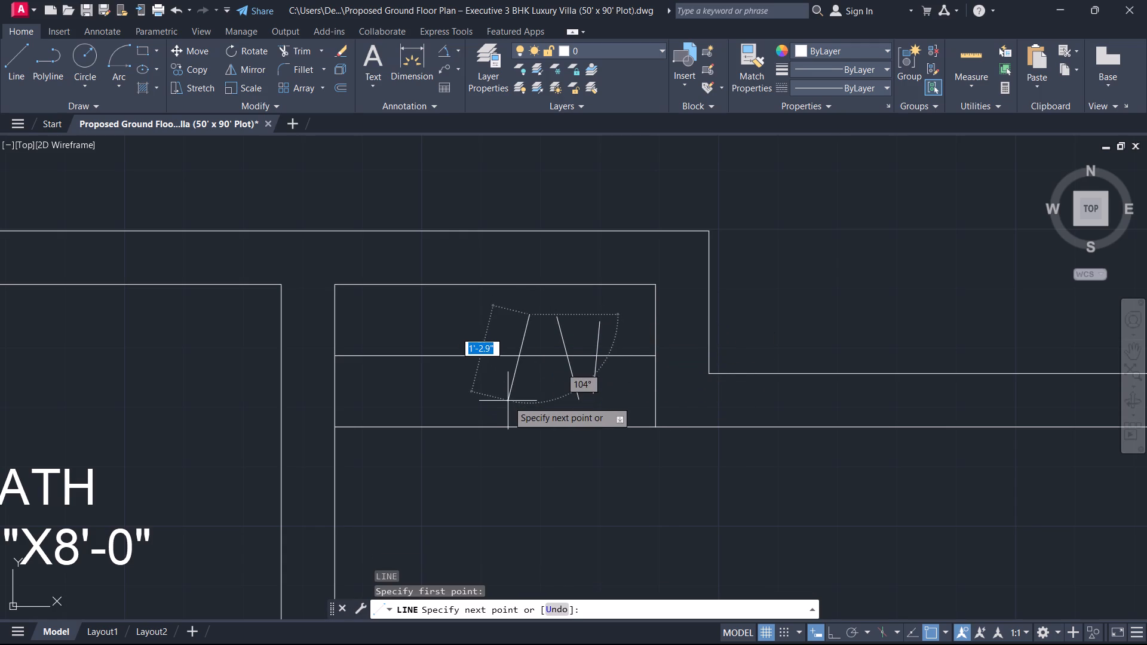
{"action": "left_click", "coordinate": [513, 398]}
{"action": "key", "text": "space"}
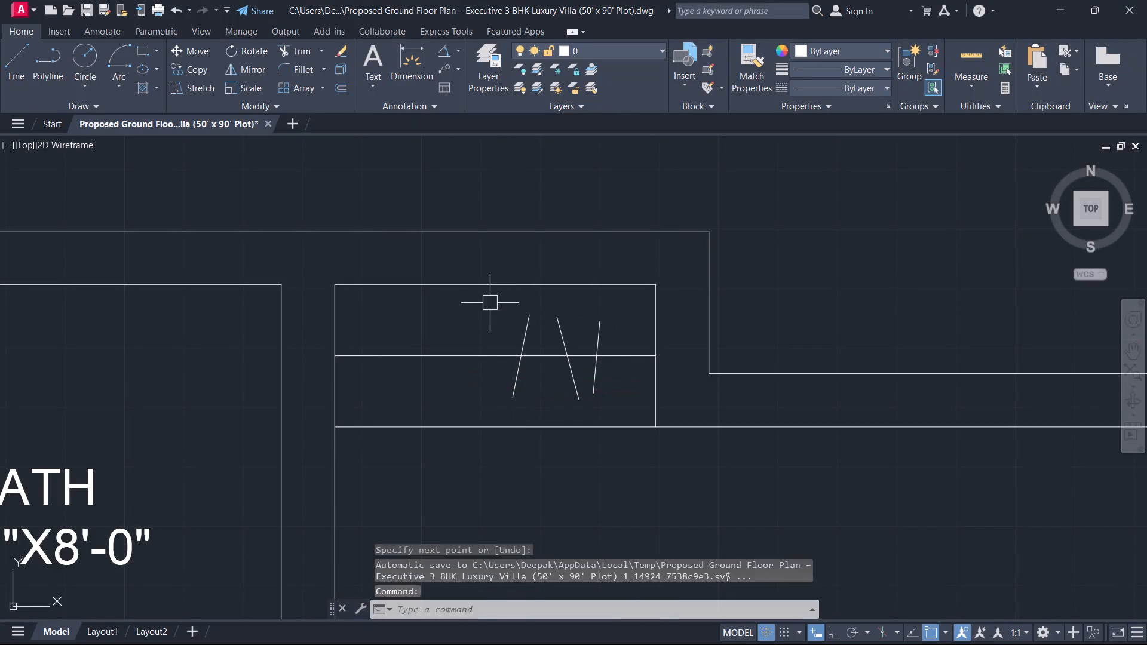
Draw three more slanted hanger lines across the closet's middle line, continuing from the existing ones toward the bath side.
{"action": "left_click", "coordinate": [489, 303]}
{"action": "key", "text": "space"}
{"action": "key", "text": "space"}
{"action": "key", "text": "space"}
{"action": "key", "text": "Escape"}
{"action": "key", "text": "space"}
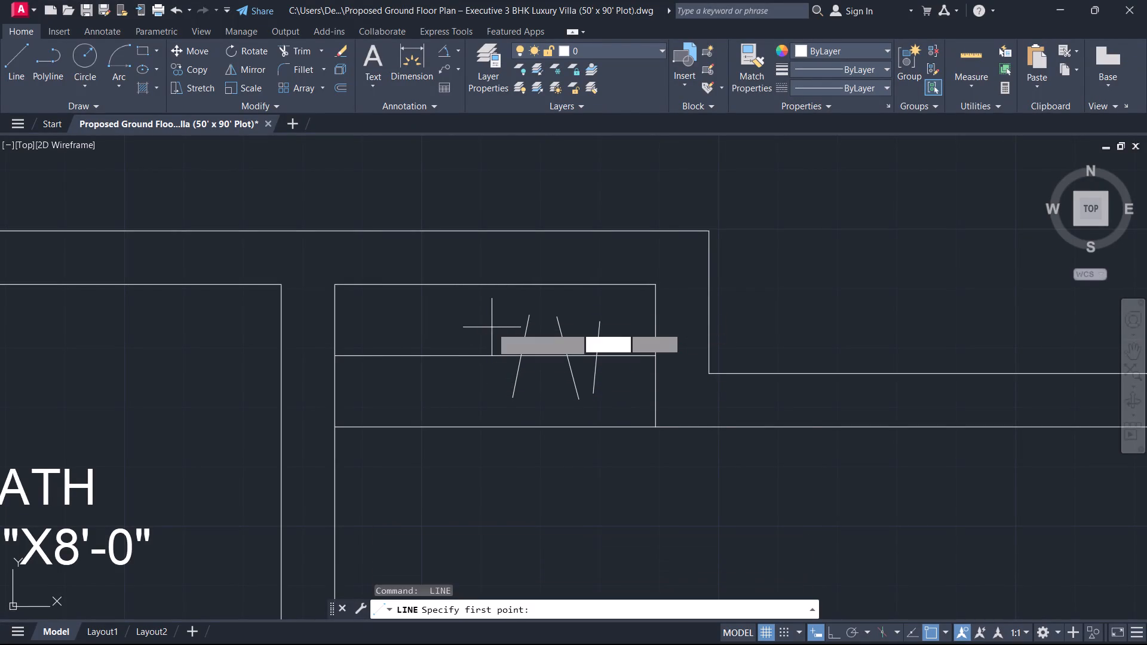
{"action": "left_click", "coordinate": [490, 314]}
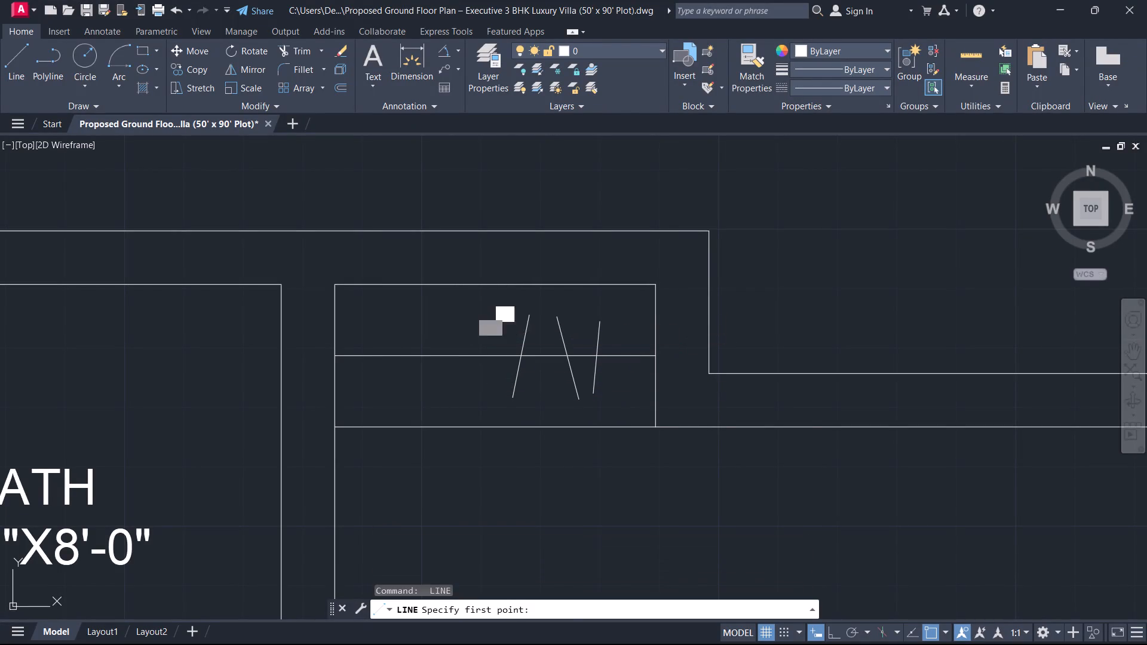
{"action": "left_click", "coordinate": [494, 399]}
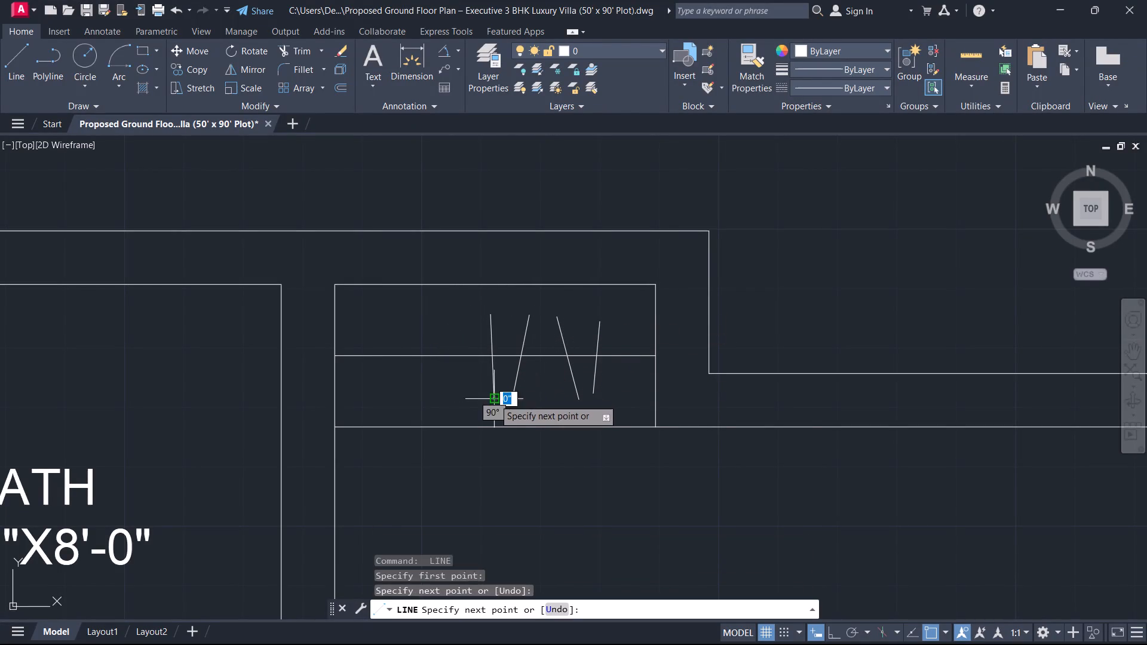
{"action": "key", "text": "Escape"}
{"action": "key", "text": "space"}
{"action": "left_click", "coordinate": [449, 315]}
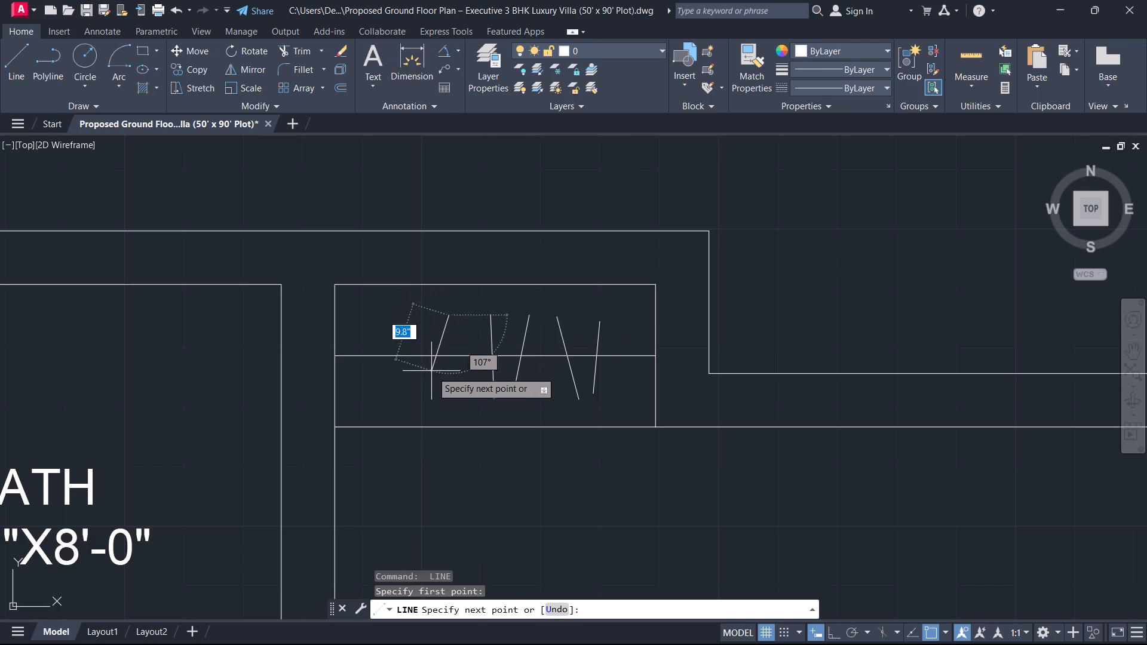
{"action": "left_click", "coordinate": [422, 391]}
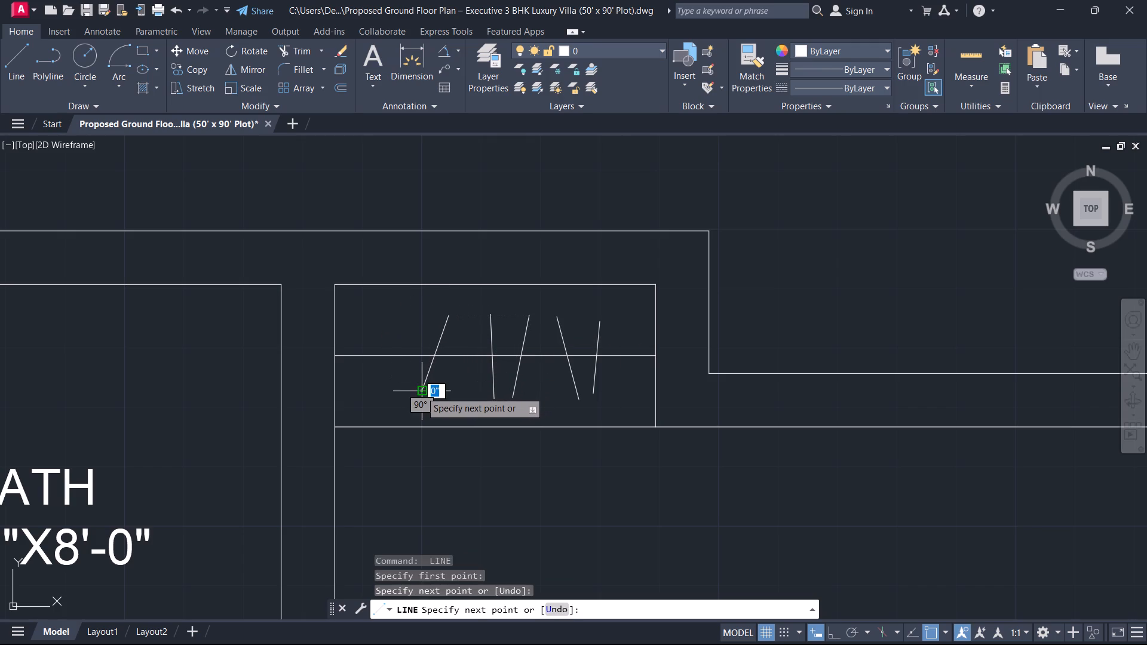
{"action": "key", "text": "space"}
{"action": "key", "text": "space"}
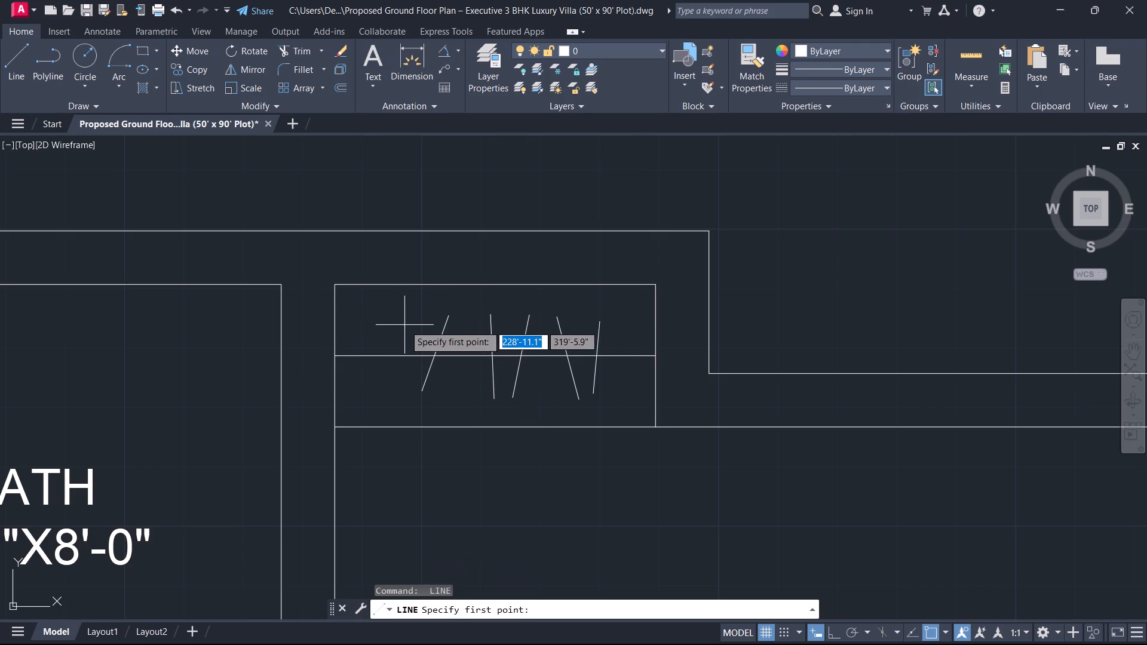
{"action": "left_click", "coordinate": [391, 306]}
{"action": "left_click", "coordinate": [404, 395]}
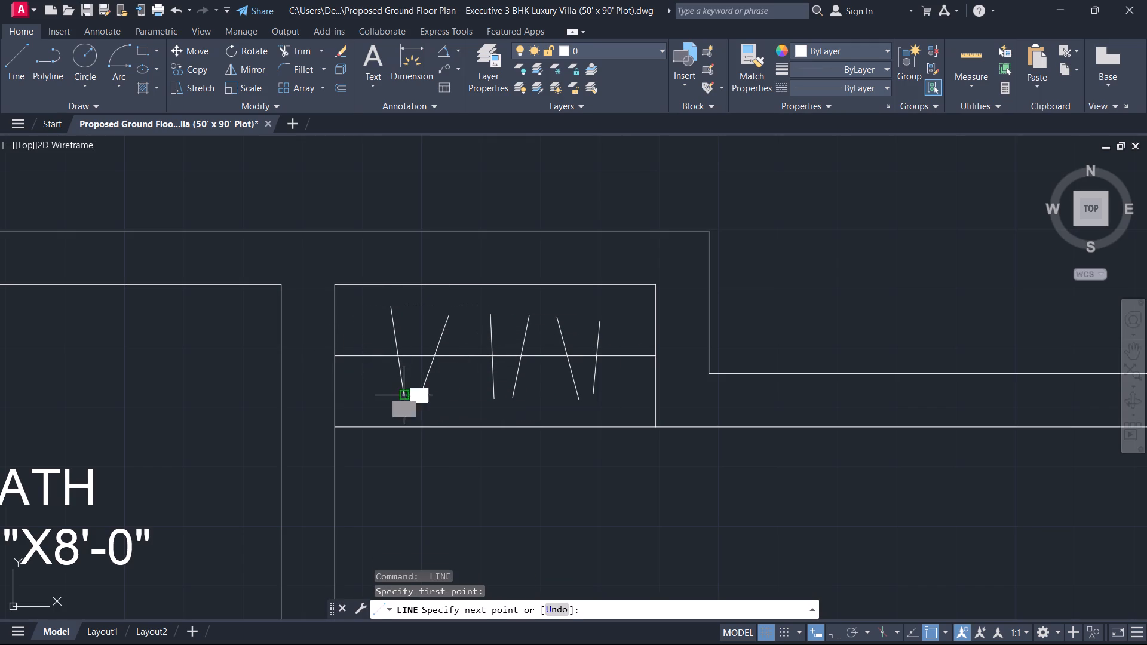
{"action": "key", "text": "Escape"}
Draw a slanted hanger line beside the closet's bath-side end and stretch its upper end to make it about 1'-5" long.
{"action": "key", "text": "space"}
{"action": "left_click", "coordinate": [354, 325]}
{"action": "left_click", "coordinate": [367, 406]}
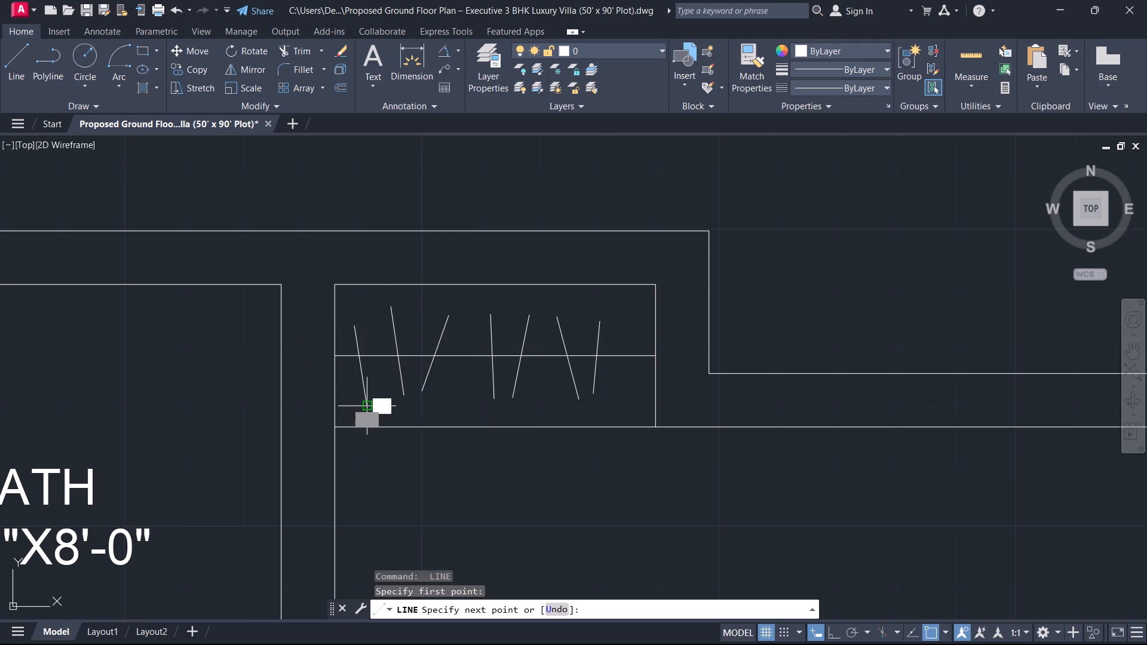
{"action": "key", "text": "space"}
{"action": "left_click", "coordinate": [357, 324]}
{"action": "left_click", "coordinate": [353, 321]}
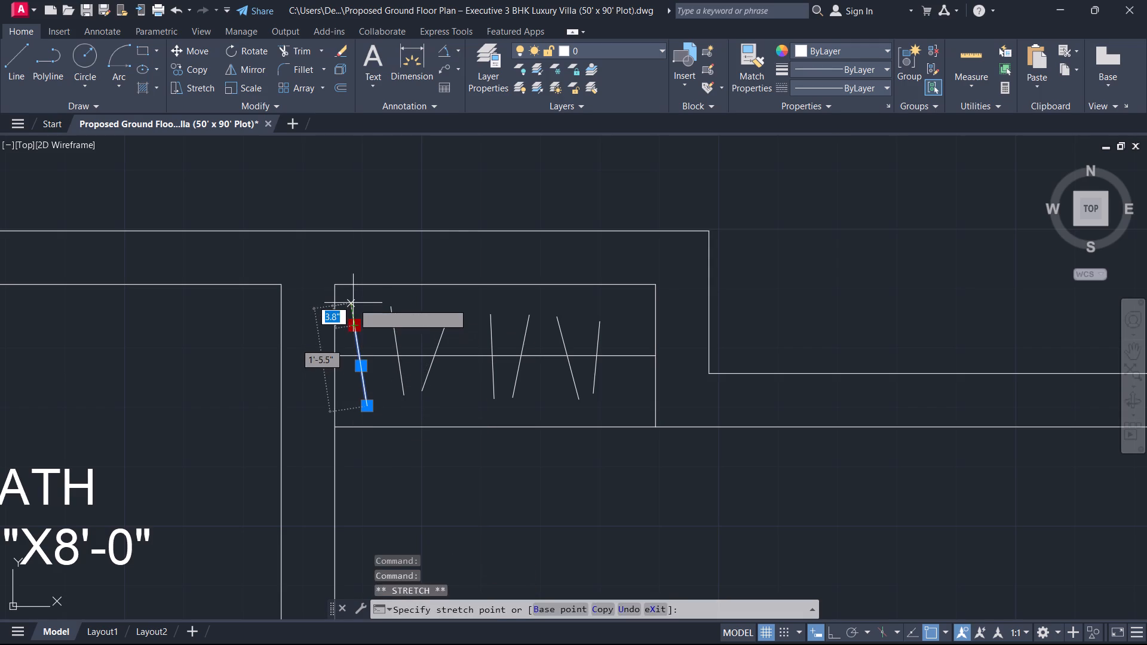
{"action": "left_click", "coordinate": [353, 303]}
{"action": "key", "text": "Escape"}
Draw a short, nearly vertical hanger line across the middle line, close to the closet's outer end.
{"action": "key", "text": "space"}
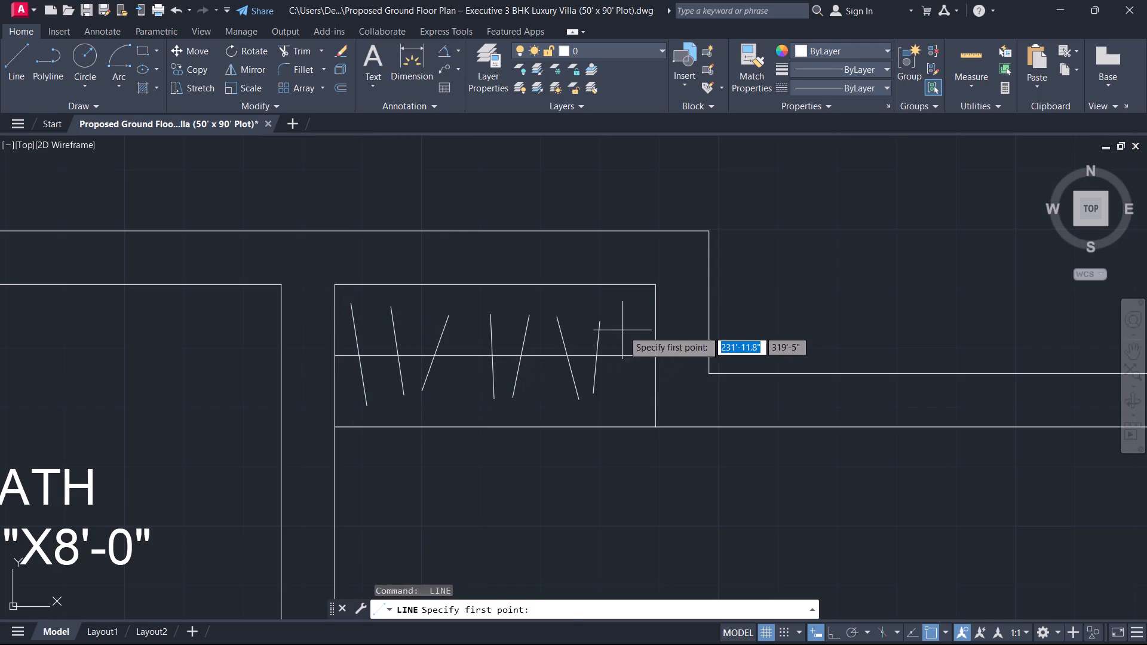
{"action": "left_click", "coordinate": [627, 326]}
{"action": "left_click", "coordinate": [625, 390]}
{"action": "key", "text": "Escape"}
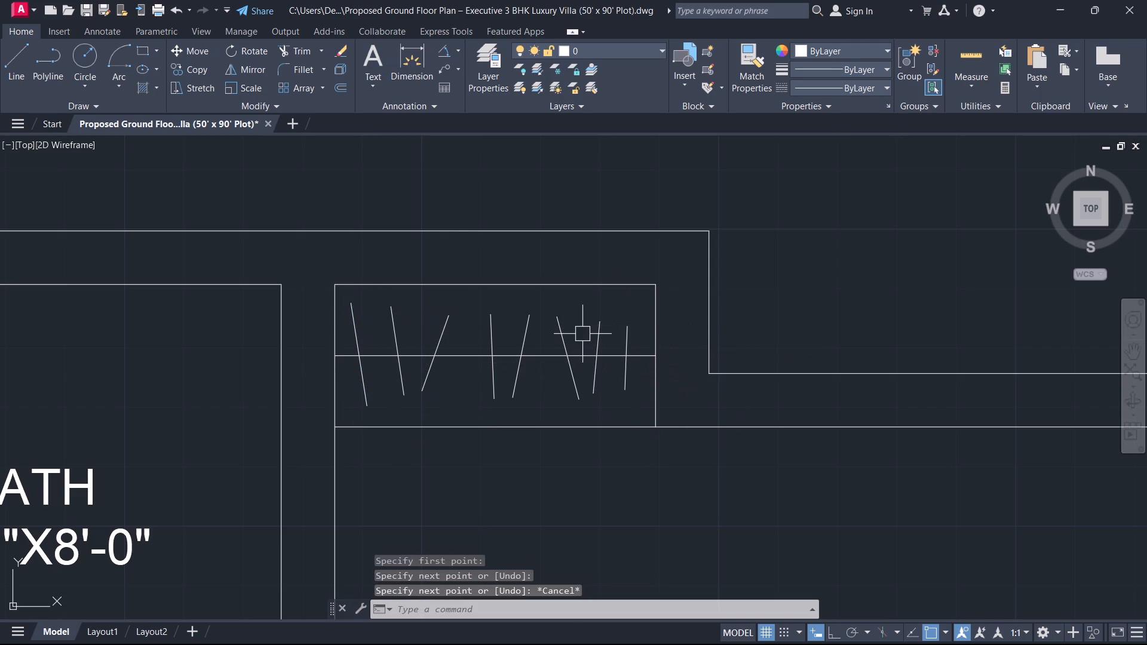
Offset both long edges of the closet 5" inward as guide lines for the hanger ends.
{"action": "type", "text": "O"}
{"action": "key", "text": "space"}
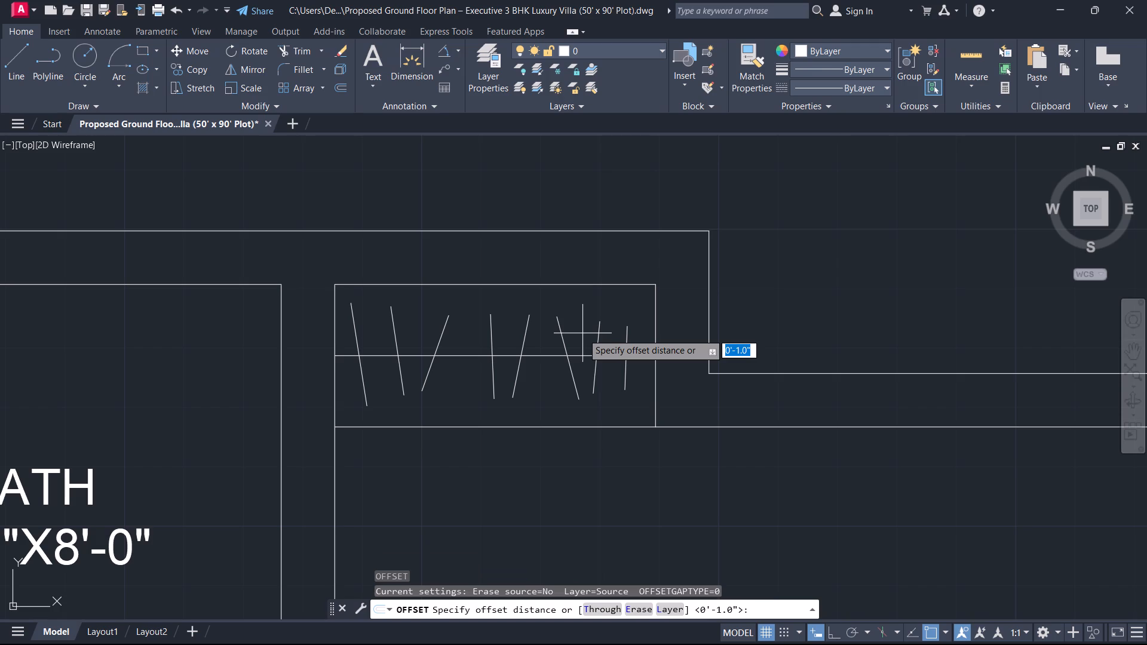
{"action": "key", "text": "5"}
{"action": "key", "text": "Return"}
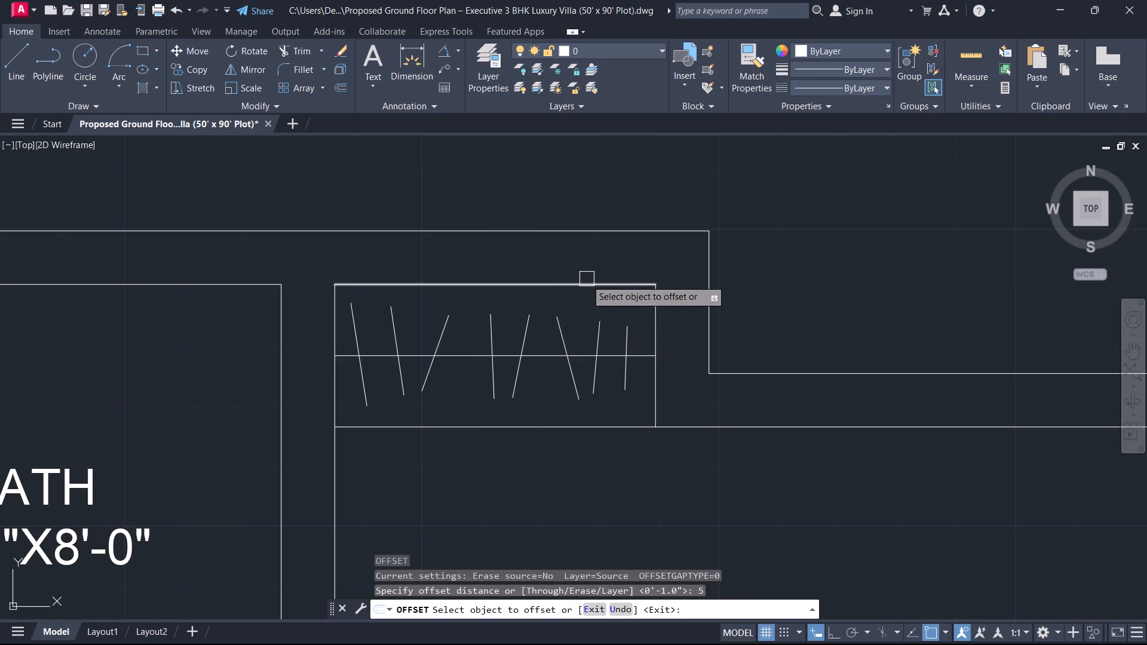
{"action": "left_click", "coordinate": [586, 279]}
{"action": "left_click", "coordinate": [539, 373]}
{"action": "key", "text": "Escape"}
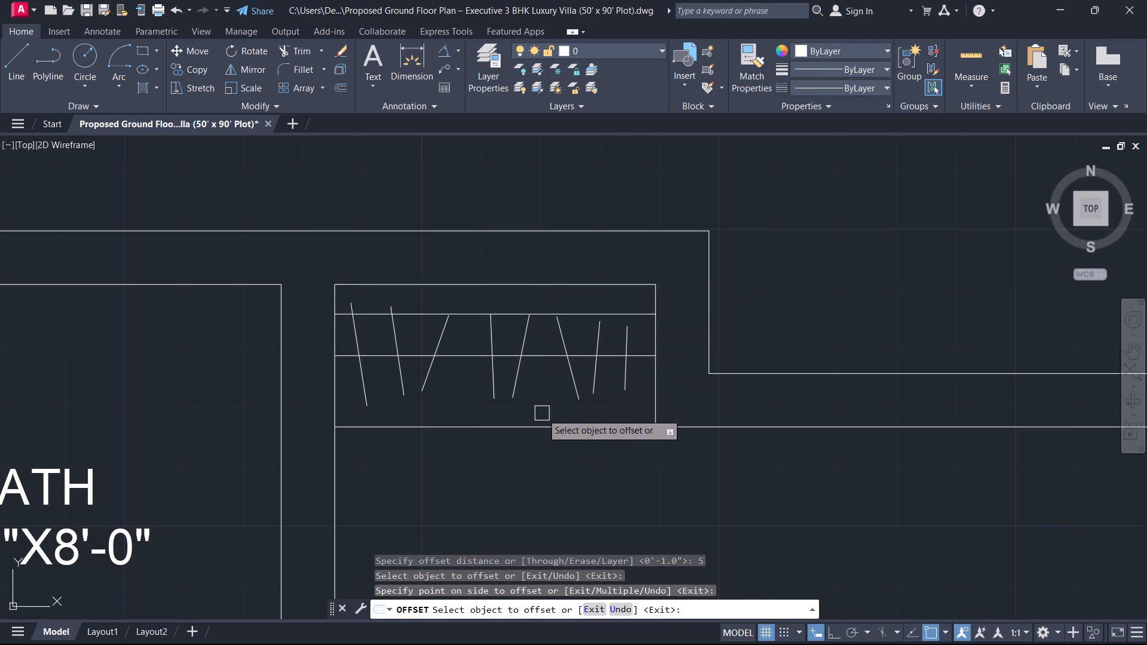
{"action": "key", "text": "o"}
{"action": "key", "text": "space"}
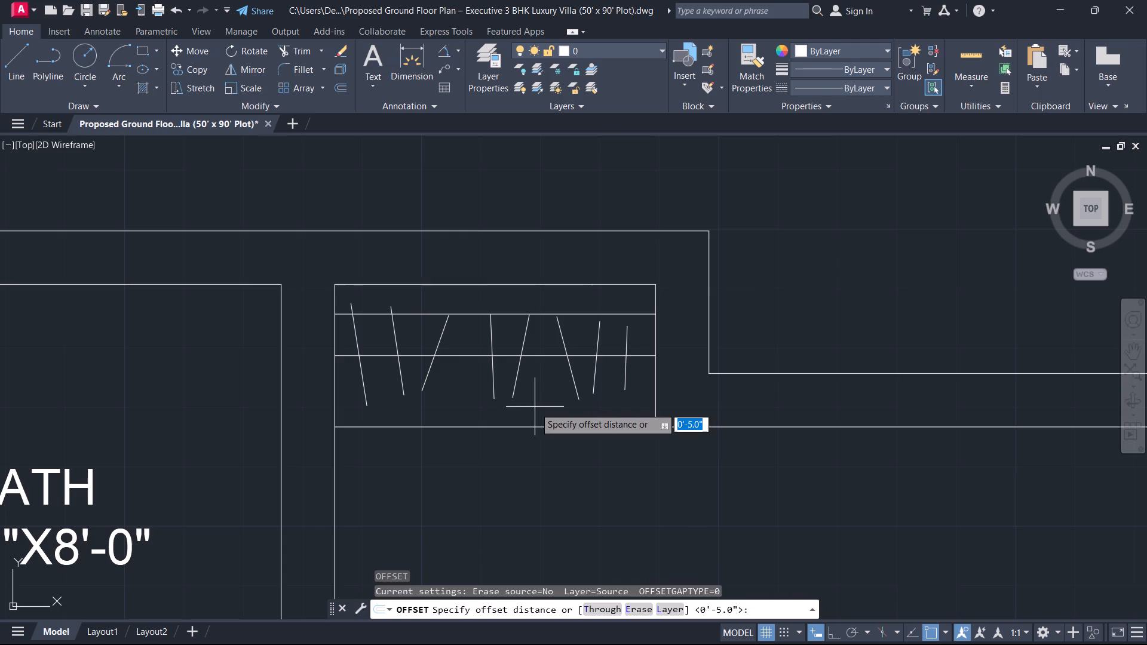
{"action": "key", "text": "space"}
{"action": "left_click", "coordinate": [520, 423]}
{"action": "left_click", "coordinate": [531, 348]}
{"action": "key", "text": "Escape"}
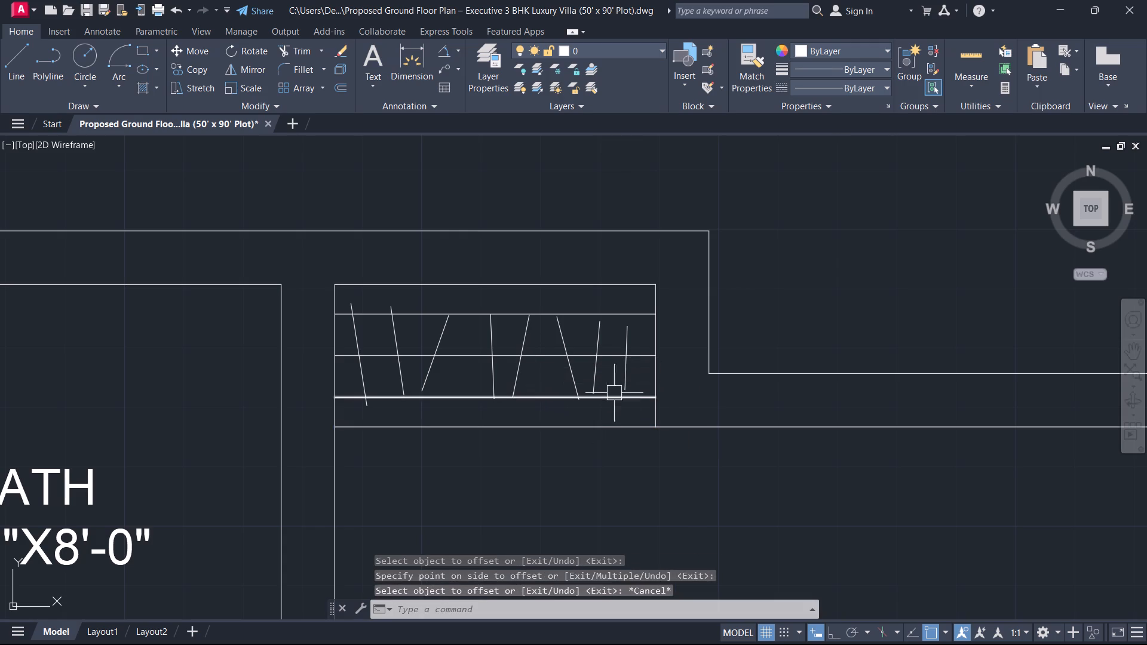
Extend the short hanger lines in the closet's outer half to the upper and lower guide lines.
{"action": "scroll", "coordinate": [630, 365], "scroll_direction": "up", "scroll_amount": 1}
{"action": "key", "text": "e"}
{"action": "key", "text": "x"}
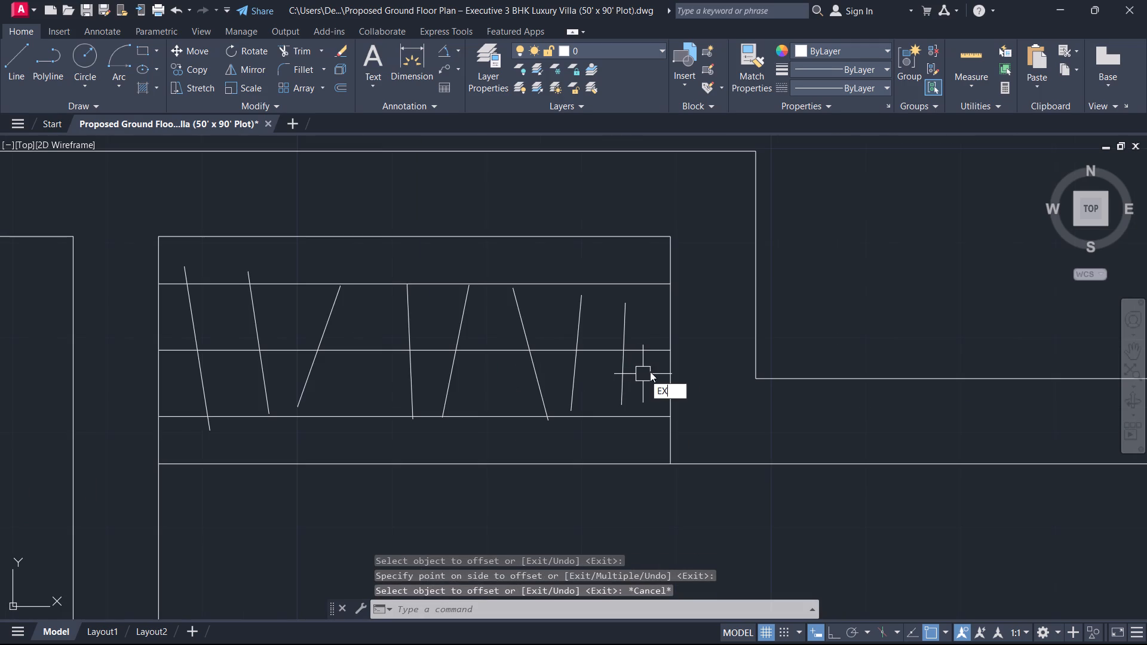
{"action": "key", "text": "space"}
{"action": "scroll", "coordinate": [651, 328], "scroll_direction": "up", "scroll_amount": 1}
{"action": "left_click", "coordinate": [639, 328]}
{"action": "double_click", "coordinate": [474, 280]}
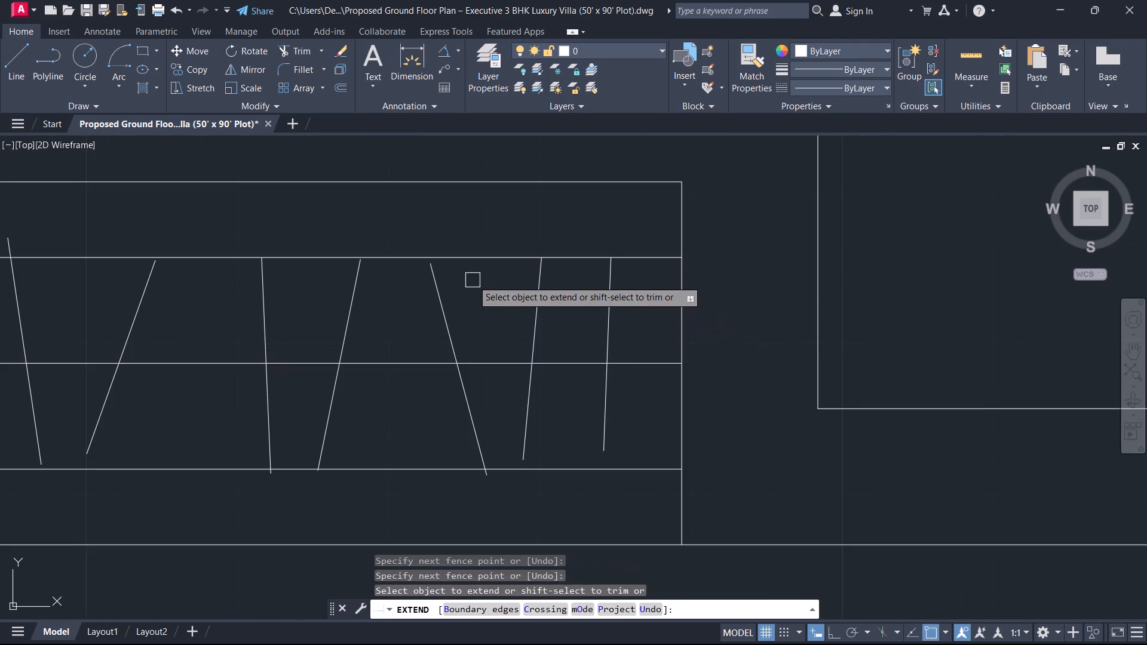
{"action": "left_click", "coordinate": [321, 305]}
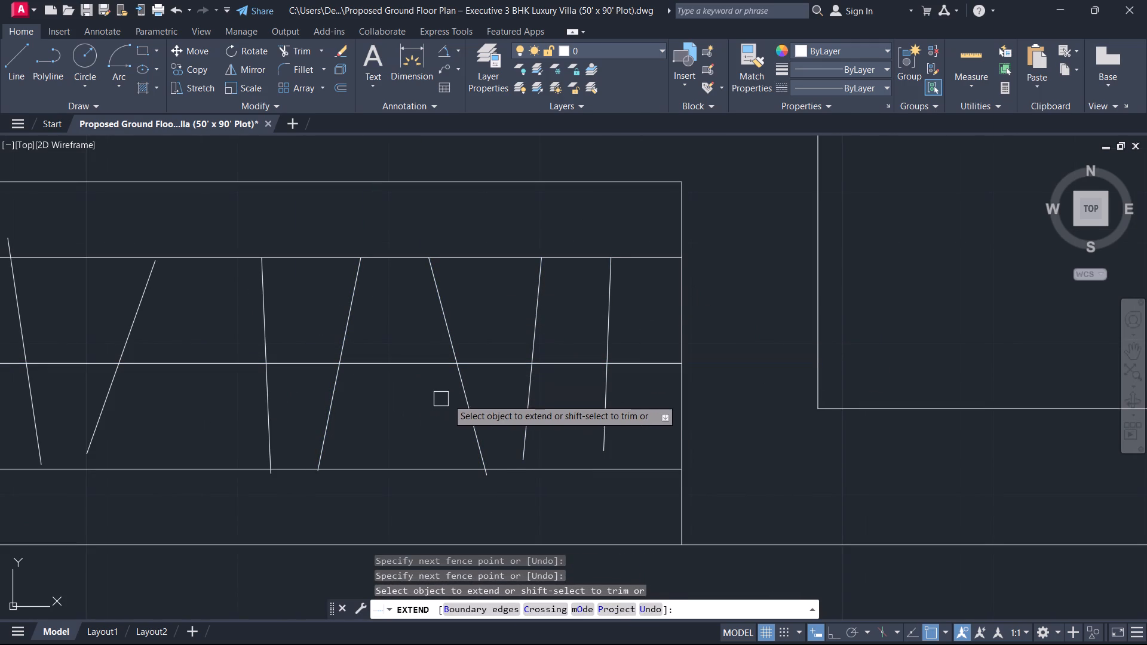
{"action": "left_click", "coordinate": [500, 398]}
{"action": "left_click", "coordinate": [628, 399]}
Extend the short ends of the second and third hanger lines from the bath side to the guide lines.
{"action": "middle_click_drag", "start_coordinate": [231, 350], "coordinate": [512, 394]}
{"action": "left_click_drag", "start_coordinate": [480, 360], "coordinate": [474, 358]}
{"action": "left_click", "coordinate": [370, 317]}
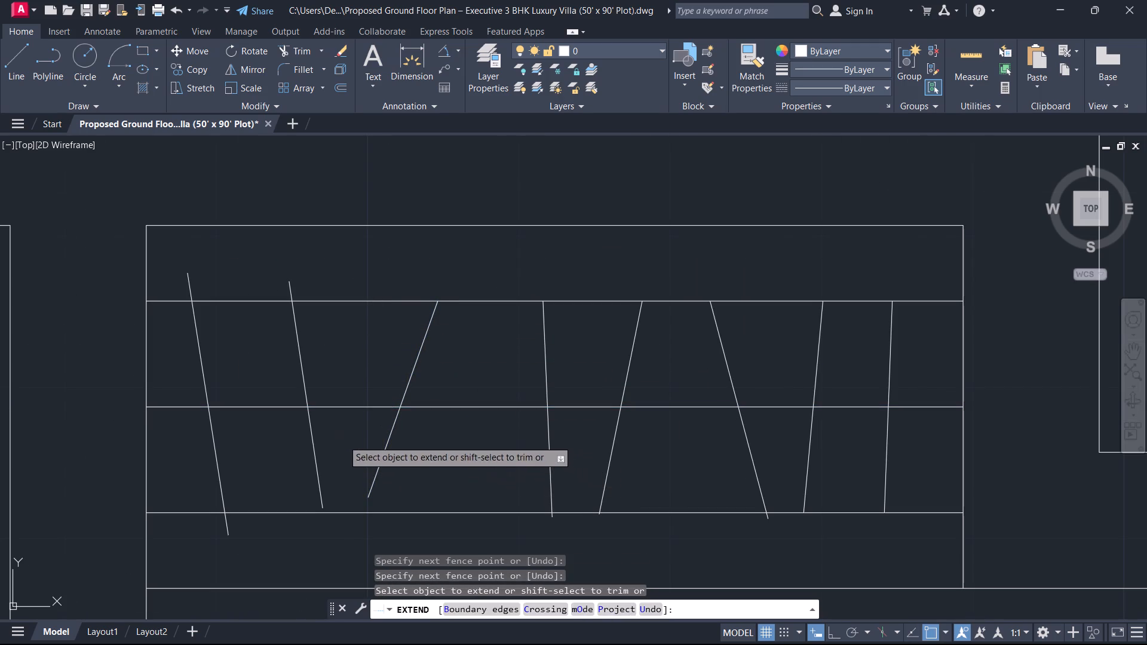
{"action": "left_click", "coordinate": [343, 440]}
{"action": "left_click", "coordinate": [428, 475]}
{"action": "left_click", "coordinate": [336, 443]}
{"action": "left_click", "coordinate": [272, 455]}
{"action": "key", "text": "Escape"}
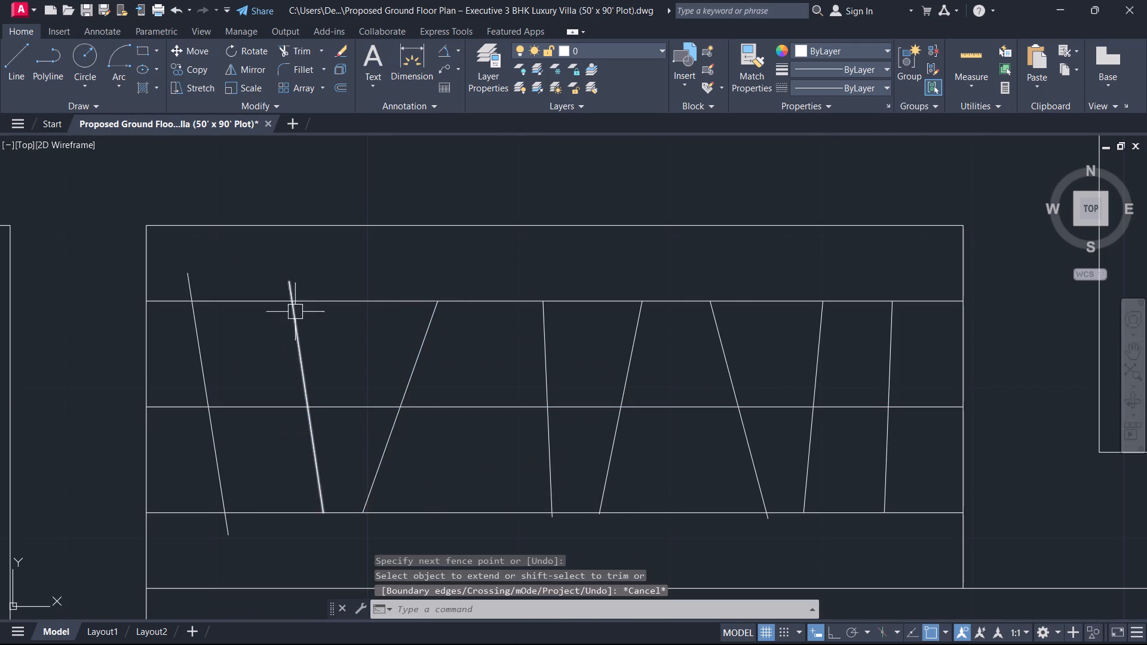
Trim the ends of the two hanger lines nearest the bath that project above the upper guide line.
{"action": "type", "text": "TR"}
{"action": "key", "text": "space"}
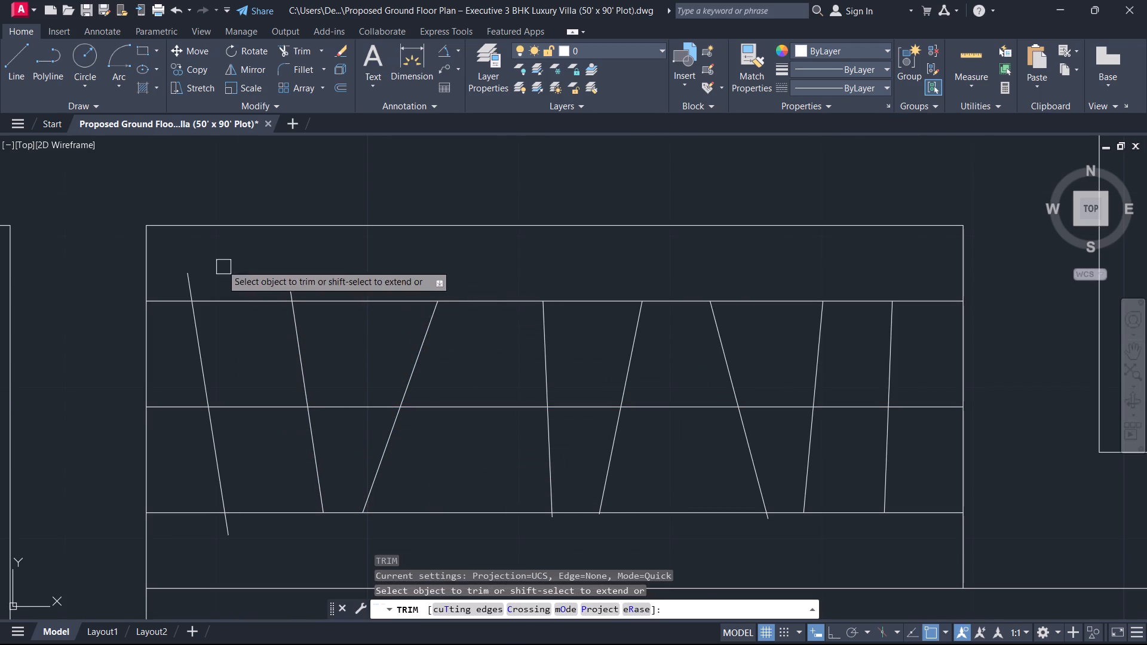
{"action": "scroll", "coordinate": [202, 262], "scroll_direction": "up", "scroll_amount": 1}
{"action": "left_click", "coordinate": [173, 300]}
{"action": "left_click", "coordinate": [340, 297]}
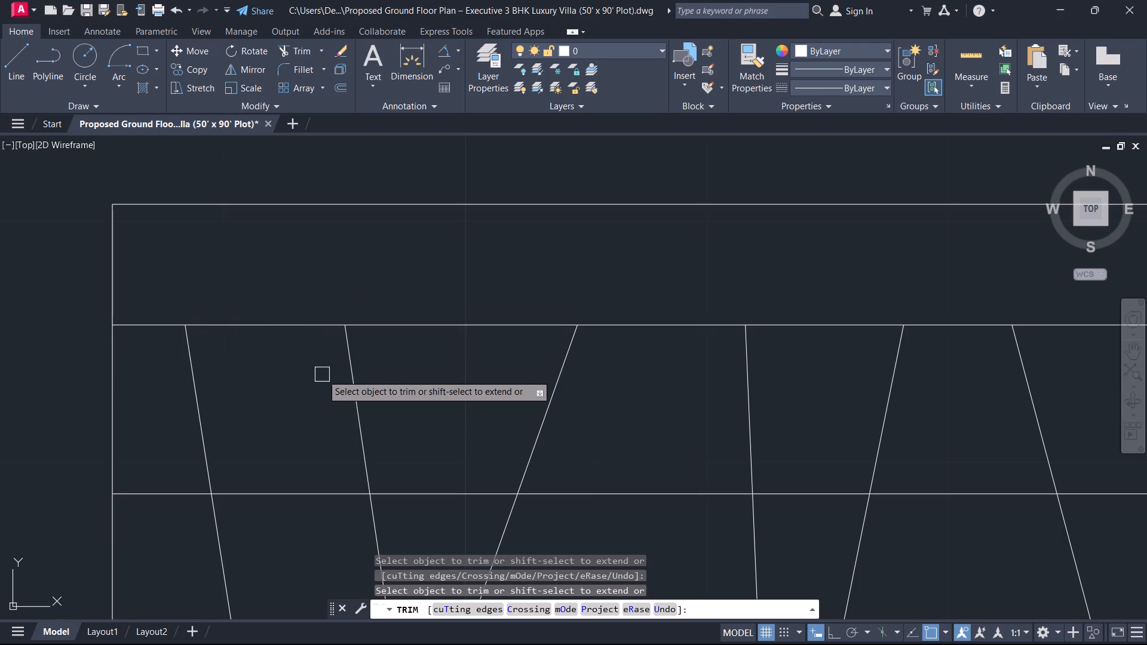
Trim all hanger line ends that project below the lower guide line.
{"action": "scroll", "coordinate": [322, 374], "scroll_direction": "down", "scroll_amount": 3}
{"action": "middle_click_drag", "start_coordinate": [320, 376], "coordinate": [360, 319]}
{"action": "scroll", "coordinate": [327, 370], "scroll_direction": "up", "scroll_amount": 3}
{"action": "left_click", "coordinate": [366, 437]}
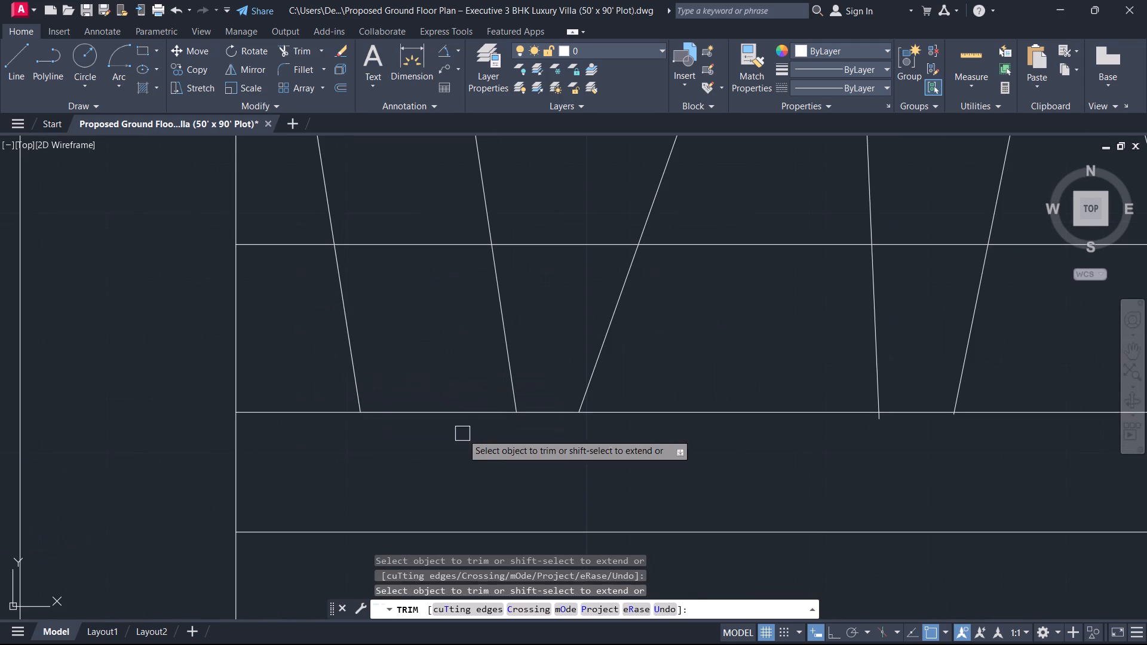
{"action": "scroll", "coordinate": [906, 456], "scroll_direction": "up", "scroll_amount": 2}
{"action": "left_click", "coordinate": [860, 386]}
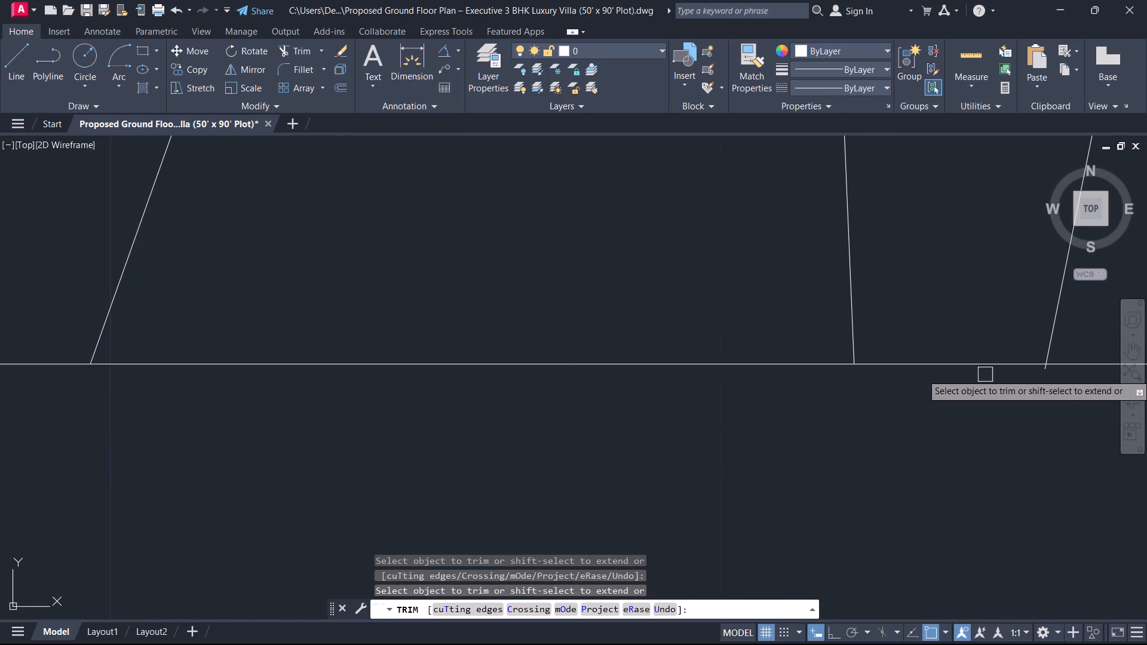
{"action": "scroll", "coordinate": [1046, 380], "scroll_direction": "up", "scroll_amount": 2}
{"action": "left_click", "coordinate": [1035, 355]}
{"action": "scroll", "coordinate": [924, 404], "scroll_direction": "down", "scroll_amount": 7}
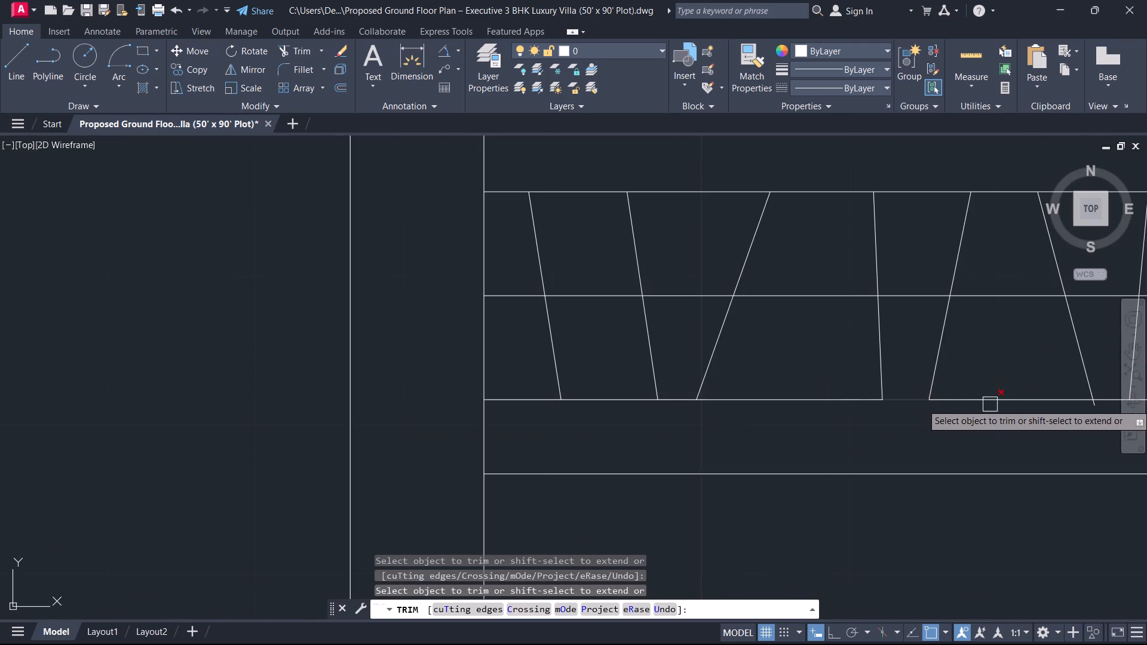
{"action": "middle_click_drag", "start_coordinate": [1065, 413], "coordinate": [507, 418]}
{"action": "scroll", "coordinate": [518, 408], "scroll_direction": "up", "scroll_amount": 2}
{"action": "left_click", "coordinate": [550, 417]}
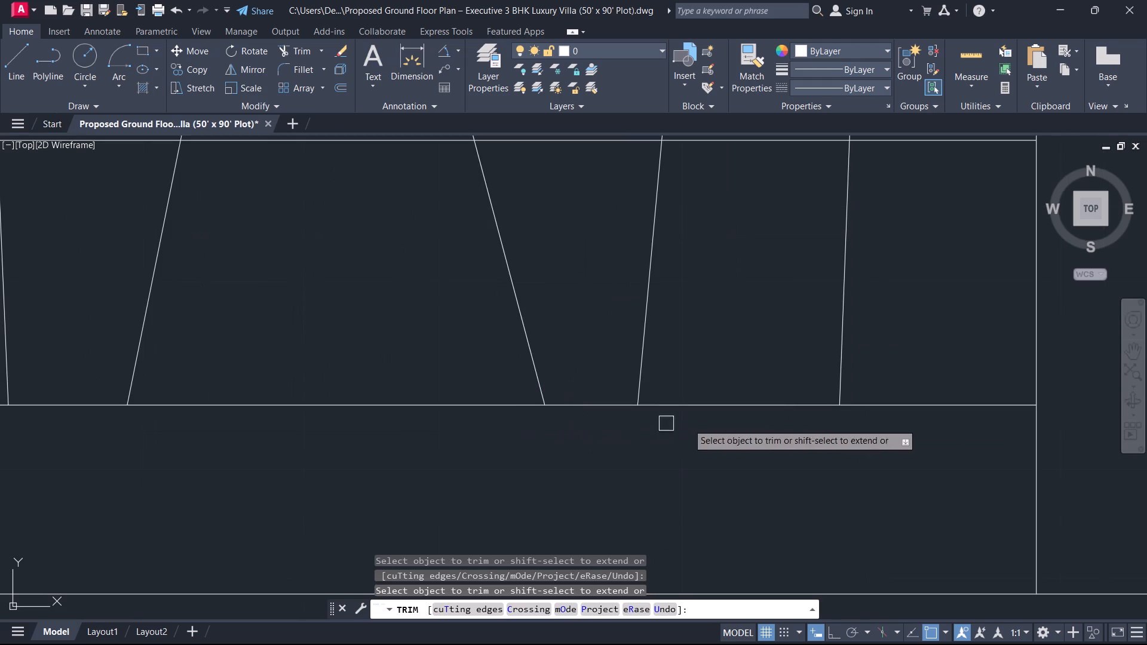
Trim away every segment of the lower guide line between the hanger lines and the closet ends.
{"action": "scroll", "coordinate": [904, 451], "scroll_direction": "down", "scroll_amount": 2}
{"action": "left_click", "coordinate": [922, 441]}
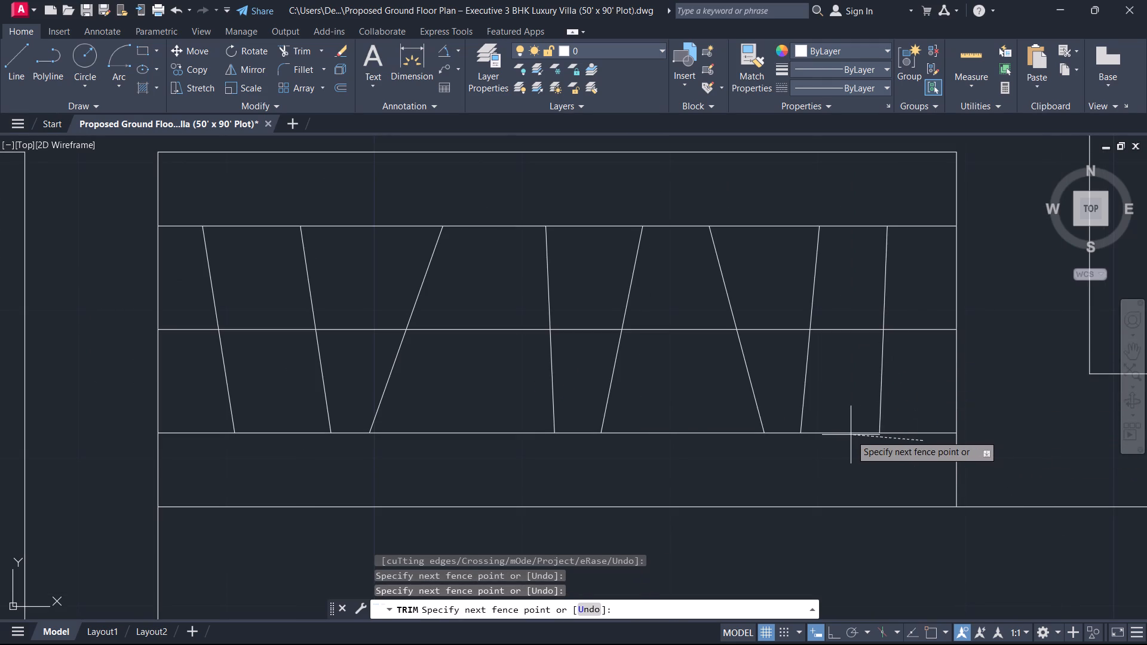
{"action": "left_click", "coordinate": [851, 435]}
{"action": "left_click", "coordinate": [849, 415]}
{"action": "left_click", "coordinate": [827, 469]}
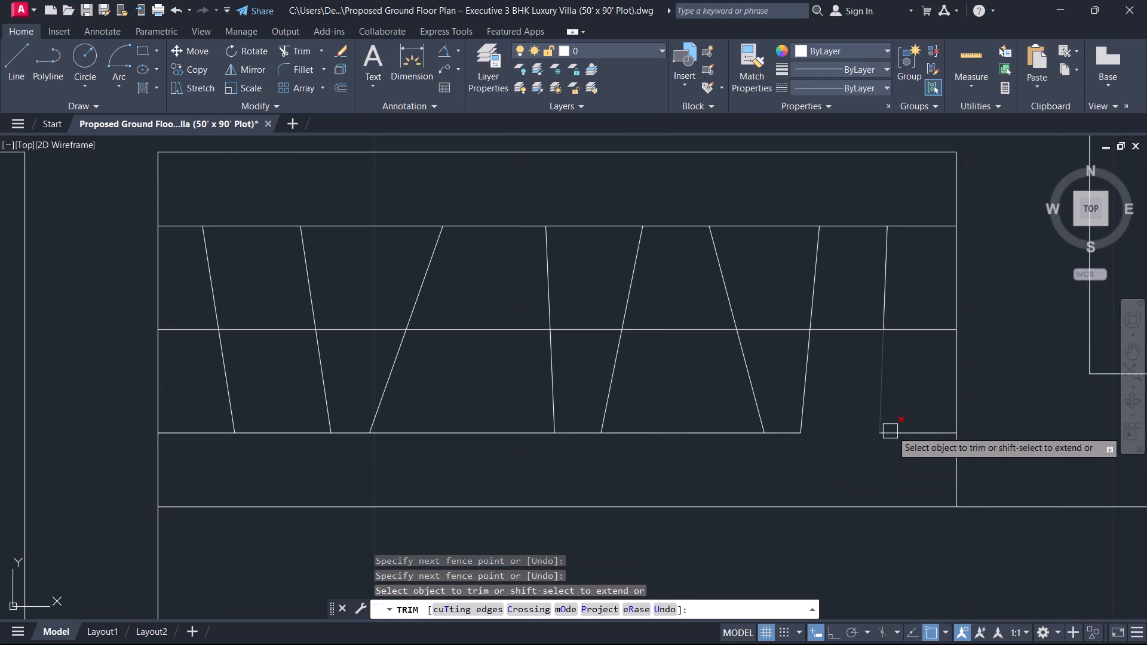
{"action": "left_click_drag", "start_coordinate": [914, 413], "coordinate": [783, 437]}
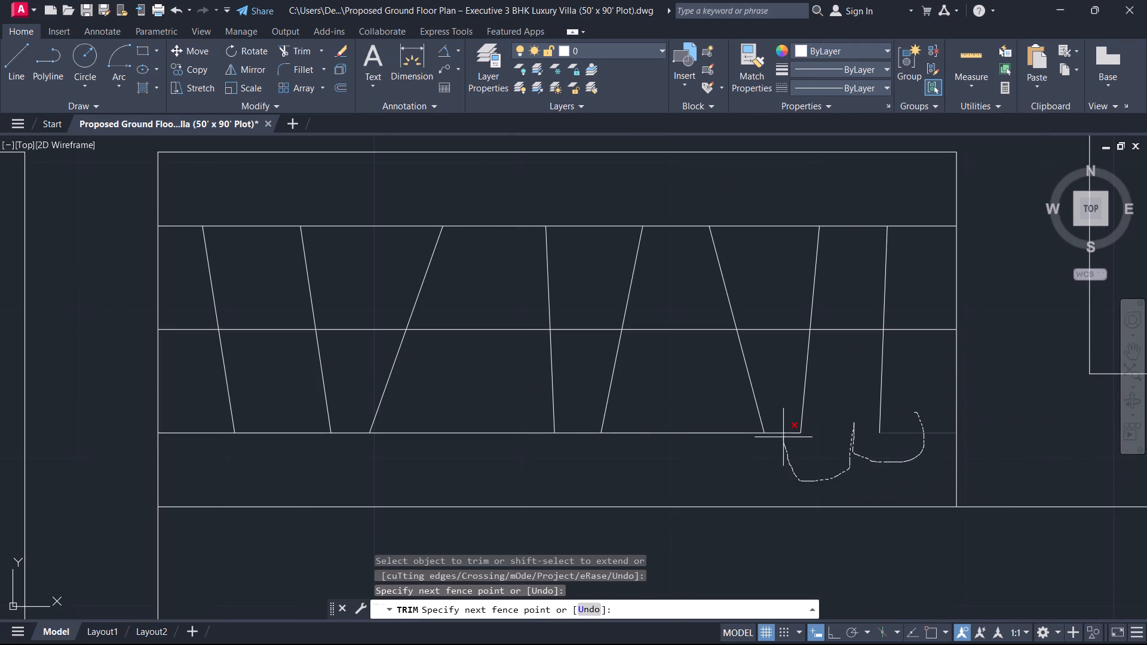
{"action": "left_click_drag", "start_coordinate": [783, 437], "coordinate": [584, 416]}
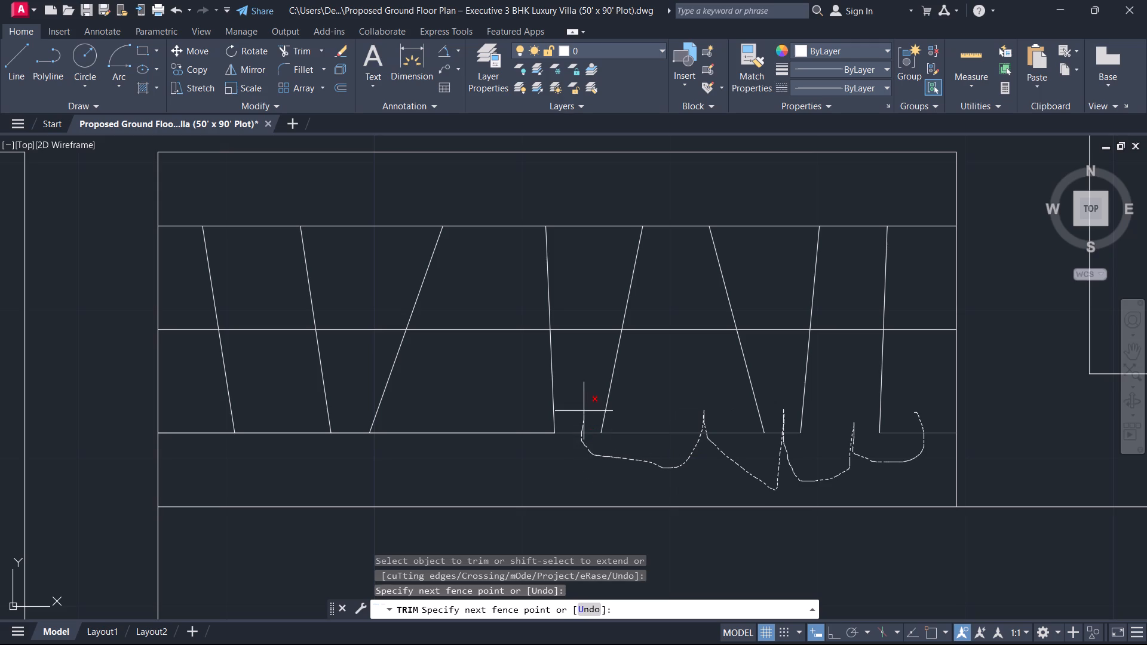
{"action": "left_click_drag", "start_coordinate": [584, 416], "coordinate": [348, 449]}
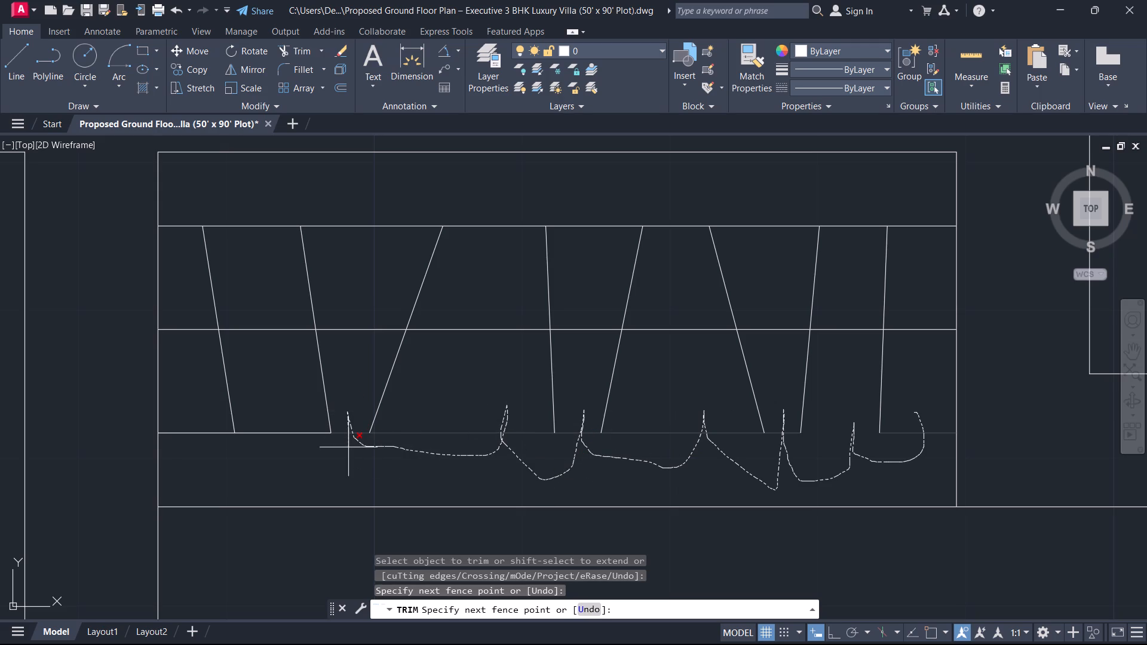
{"action": "left_click_drag", "start_coordinate": [348, 449], "coordinate": [208, 437]}
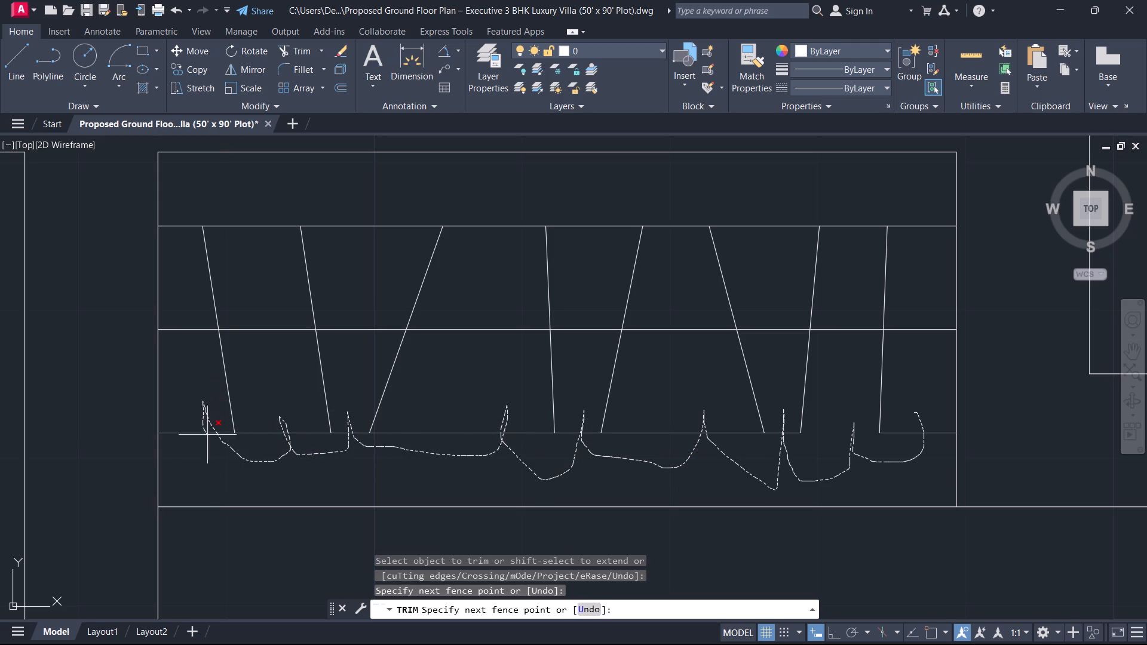
{"action": "left_click_drag", "start_coordinate": [208, 437], "coordinate": [214, 445]}
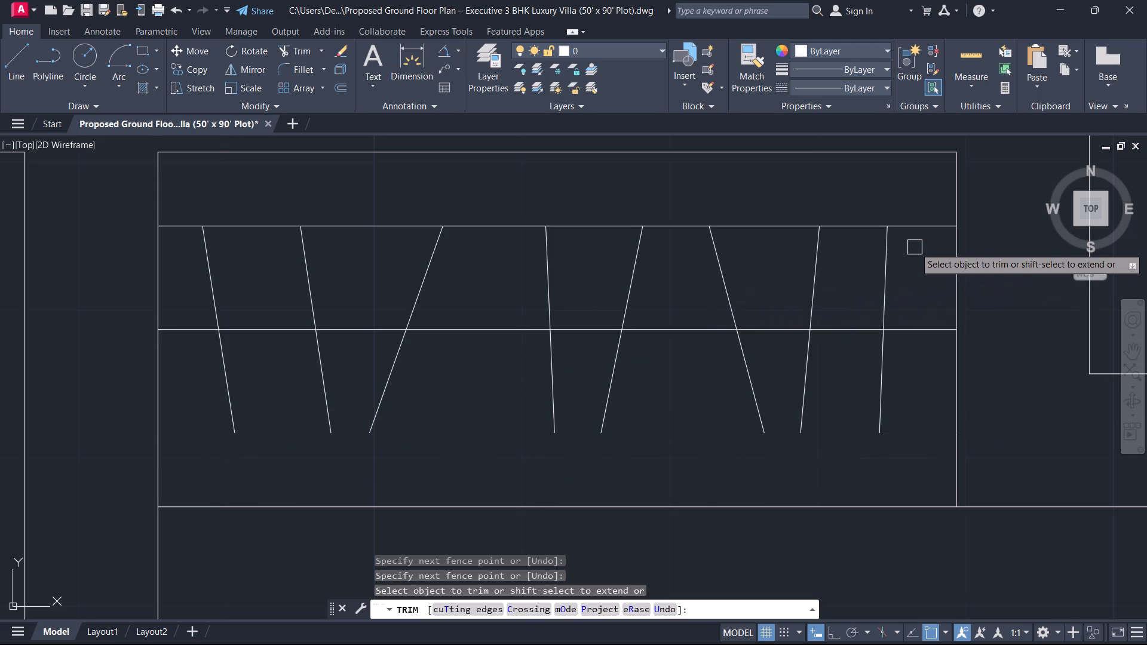
Trim away the upper guide line segments from the closet end farthest from the bath to the fifth hanger line.
{"action": "left_click_drag", "start_coordinate": [924, 194], "coordinate": [852, 232]}
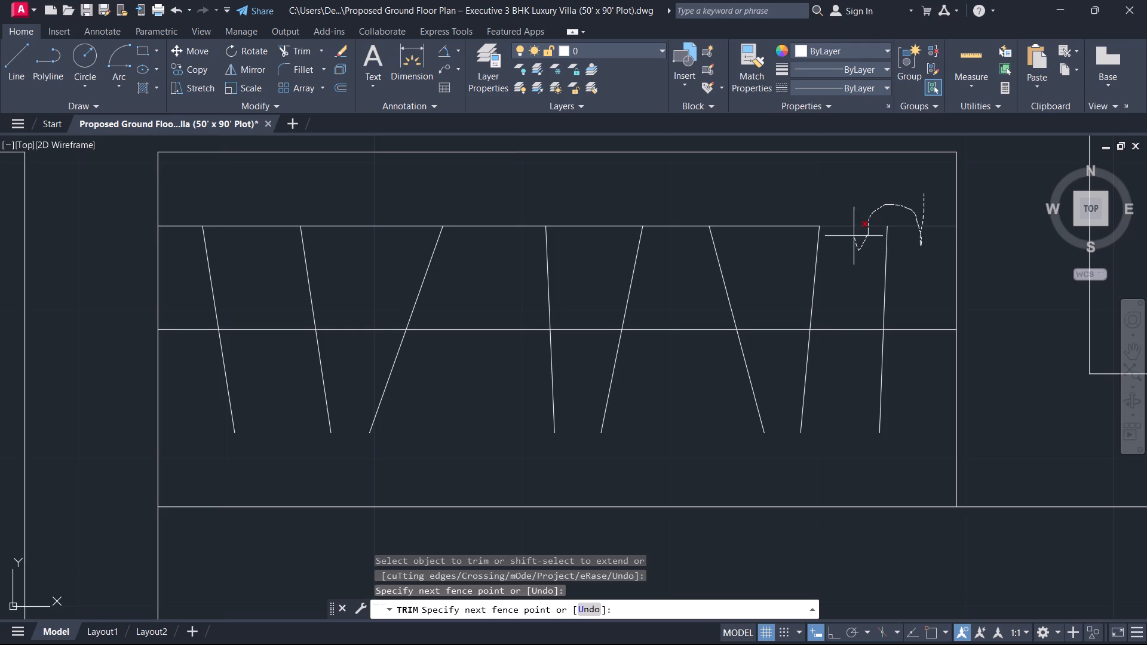
{"action": "left_click_drag", "start_coordinate": [852, 232], "coordinate": [661, 214]}
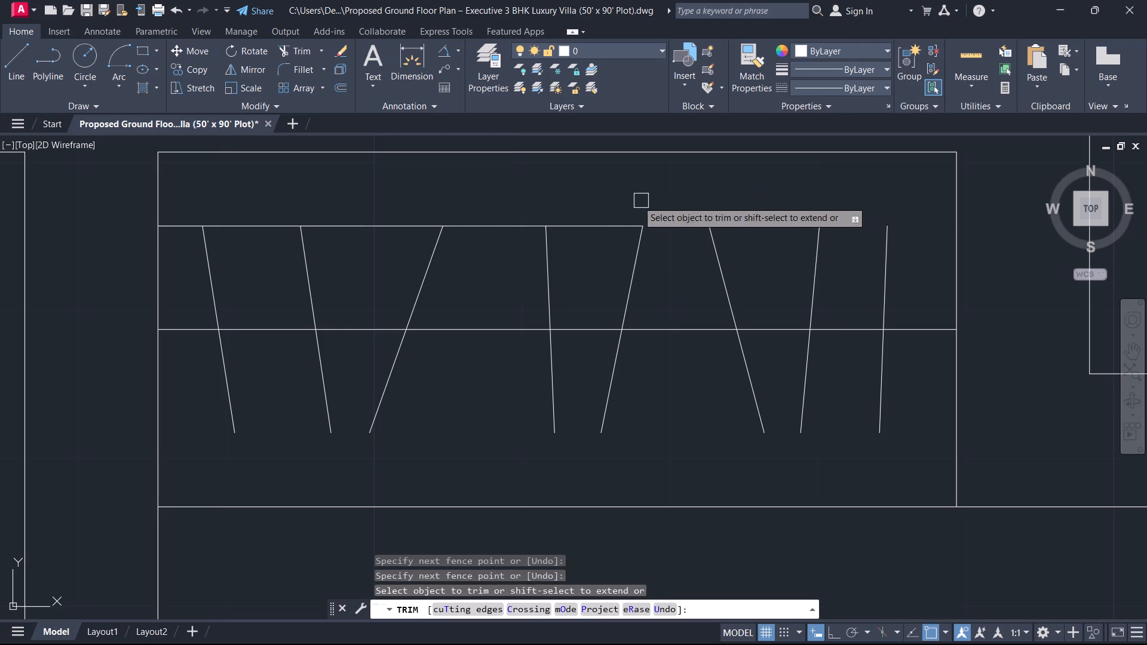
{"action": "left_click_drag", "start_coordinate": [633, 201], "coordinate": [484, 210]}
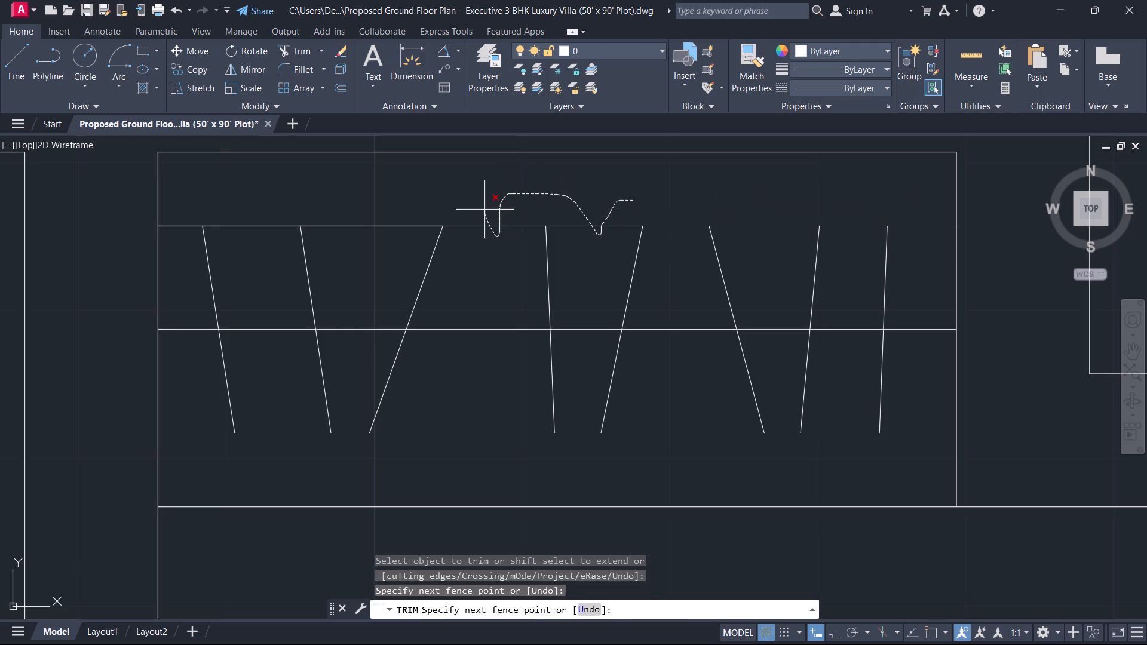
{"action": "left_click_drag", "start_coordinate": [484, 210], "coordinate": [484, 207]}
{"action": "key", "text": "Escape"}
Extend the fourth hanger line from the bath side up to the upper guide line.
{"action": "scroll", "coordinate": [539, 228], "scroll_direction": "up", "scroll_amount": 6}
{"action": "middle_click_drag", "start_coordinate": [569, 259], "coordinate": [600, 408]}
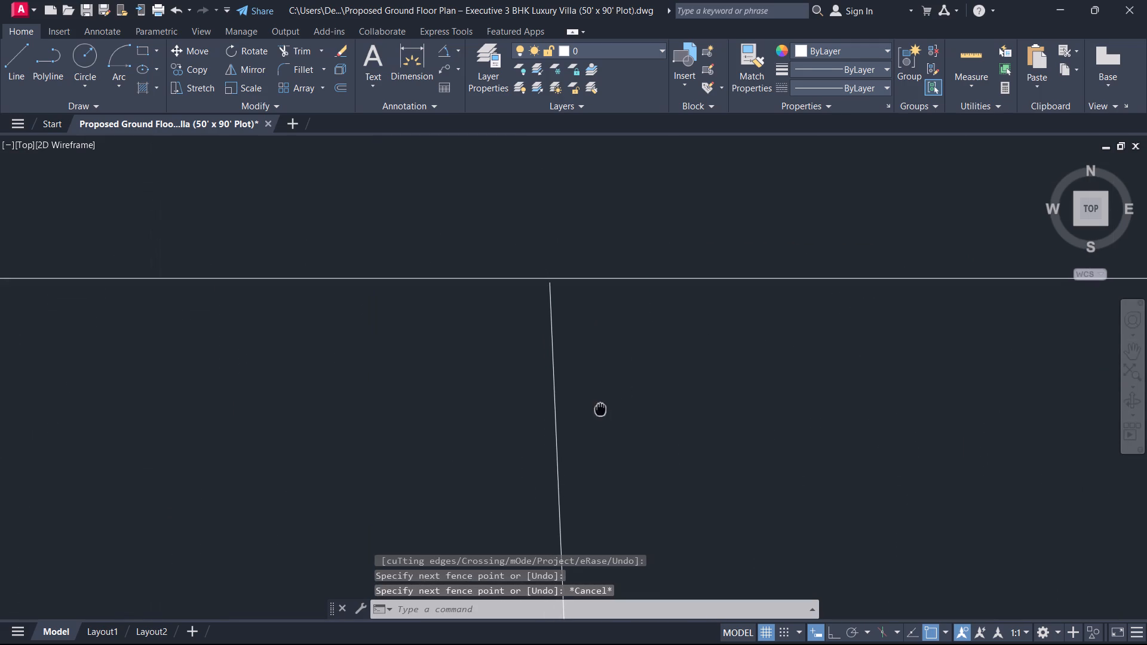
{"action": "middle_click_drag", "start_coordinate": [600, 408], "coordinate": [600, 408]}
{"action": "type", "text": "EX"}
{"action": "key", "text": "space"}
{"action": "left_click", "coordinate": [469, 367]}
{"action": "left_click", "coordinate": [674, 356]}
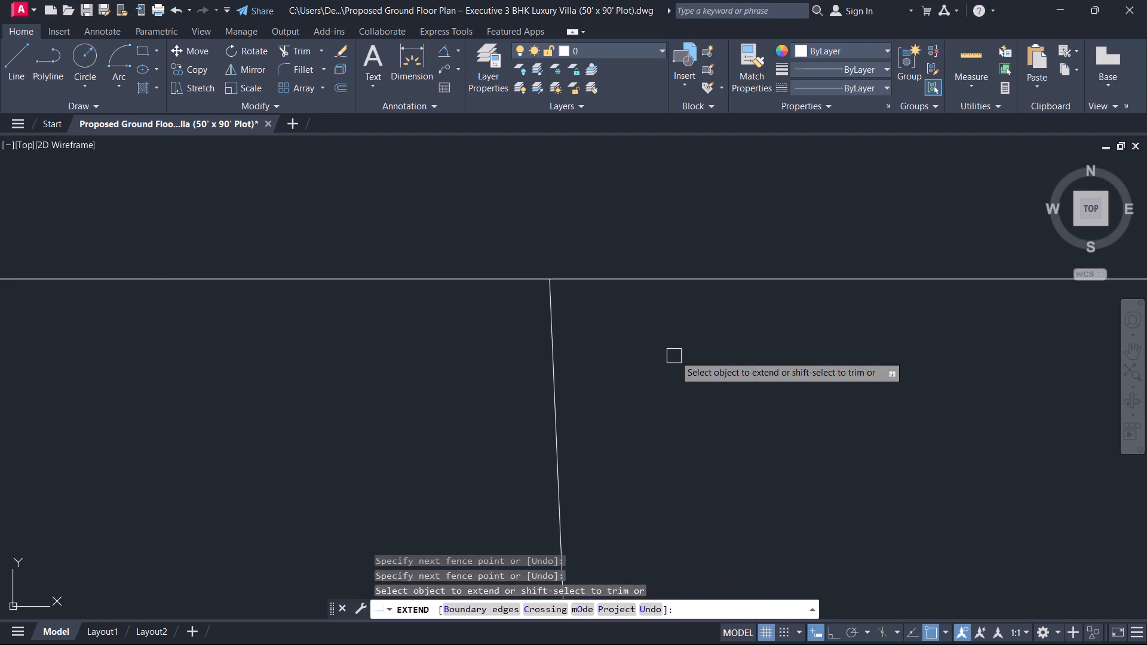
{"action": "key", "text": "Escape"}
Trim away the remaining upper guide line segments between the fifth hanger line and the bath-side closet end.
{"action": "scroll", "coordinate": [693, 349], "scroll_direction": "down", "scroll_amount": 5}
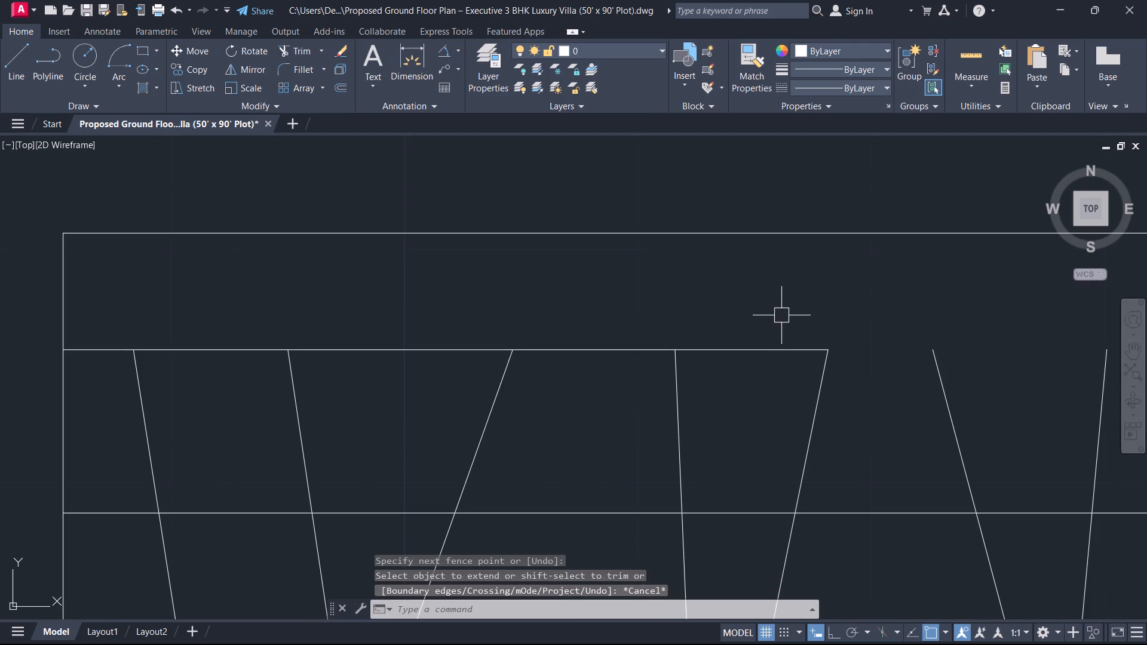
{"action": "type", "text": "TR"}
{"action": "key", "text": "space"}
{"action": "left_click_drag", "start_coordinate": [860, 357], "coordinate": [765, 376]}
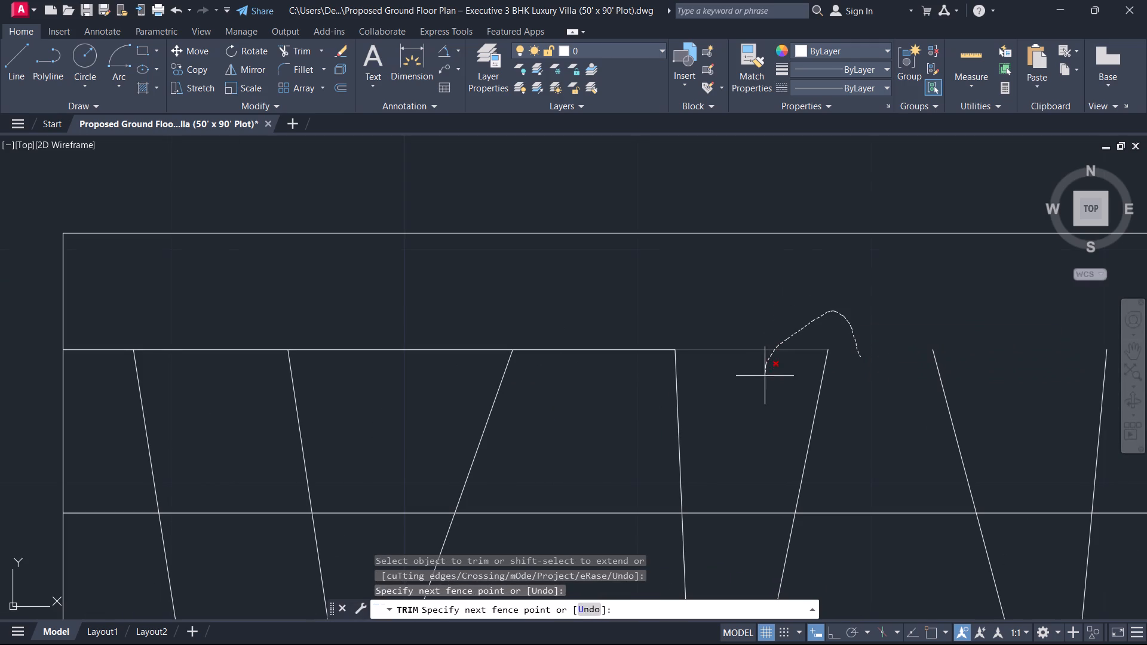
{"action": "left_click_drag", "start_coordinate": [765, 376], "coordinate": [260, 311]}
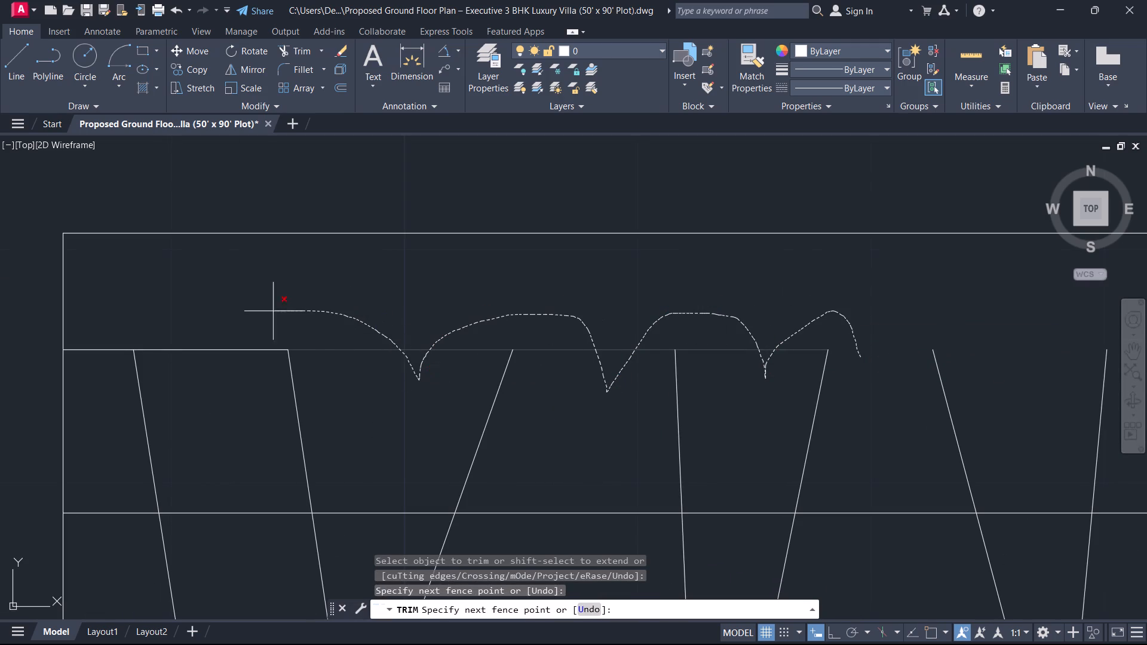
{"action": "left_click_drag", "start_coordinate": [260, 311], "coordinate": [97, 388]}
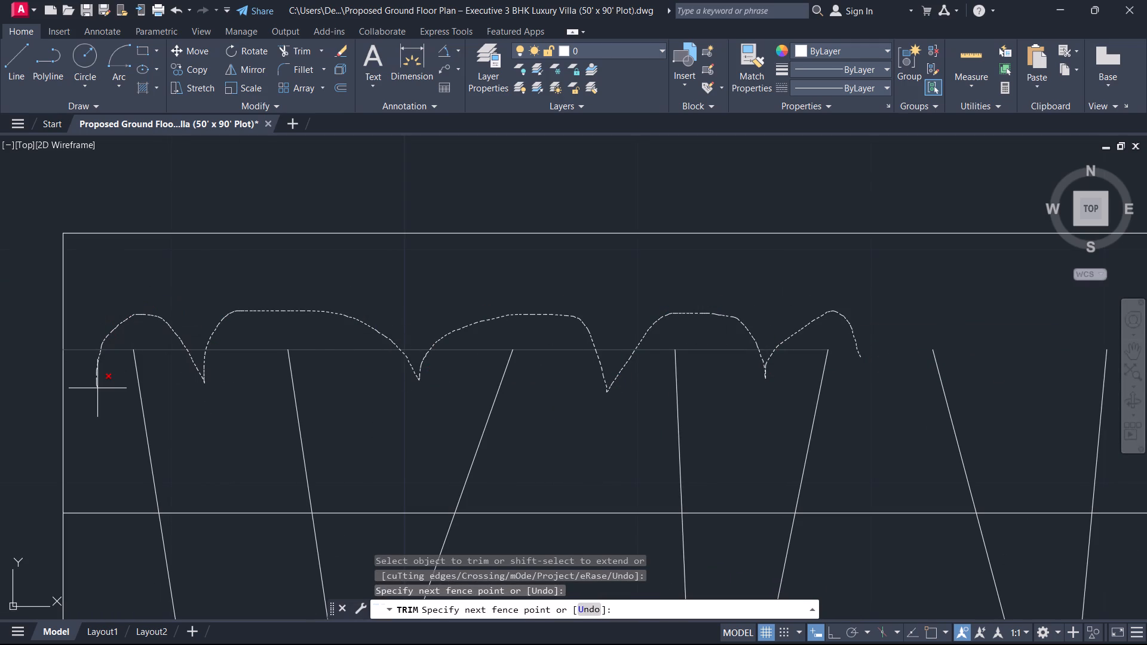
{"action": "left_click_drag", "start_coordinate": [97, 388], "coordinate": [308, 325]}
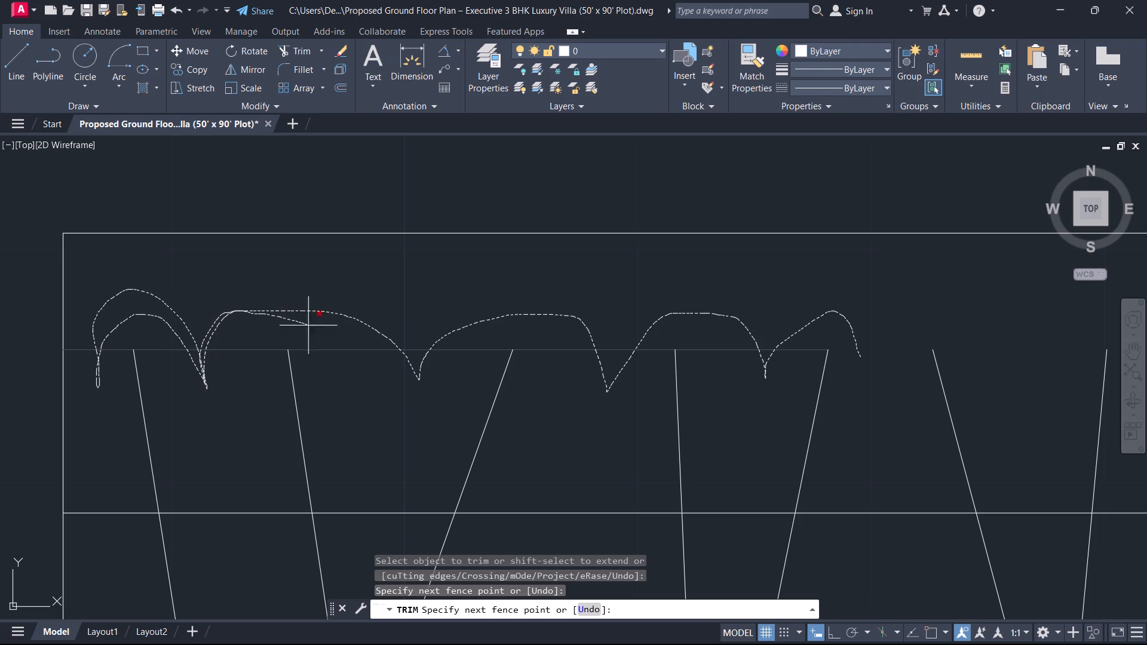
{"action": "left_click_drag", "start_coordinate": [308, 325], "coordinate": [597, 393]}
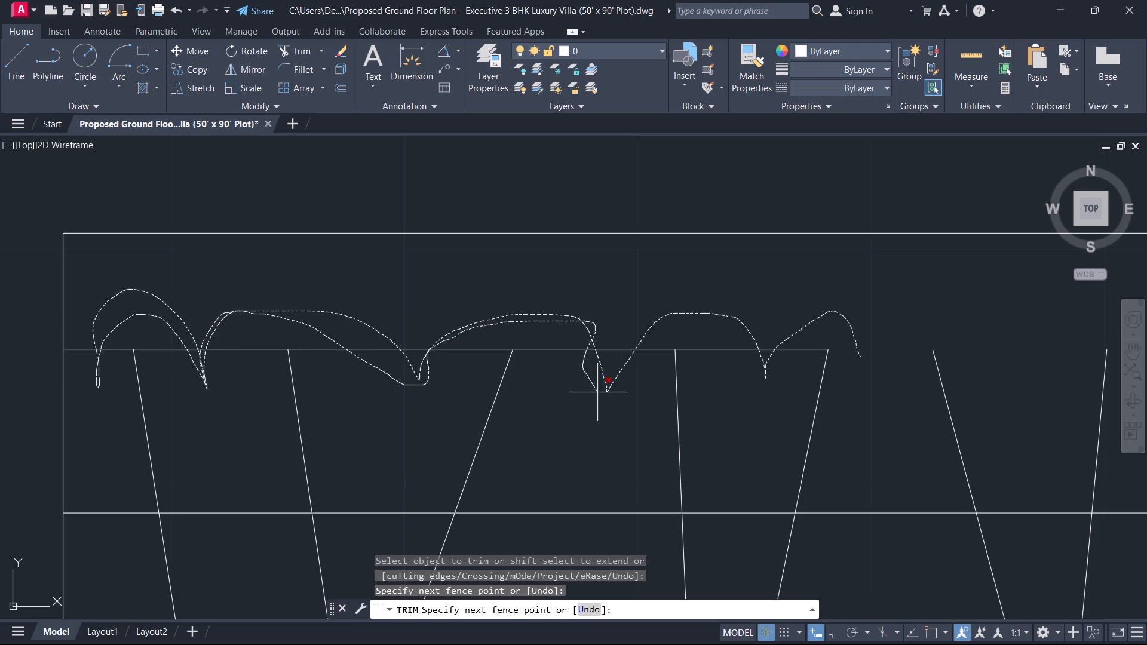
{"action": "left_click_drag", "start_coordinate": [597, 393], "coordinate": [750, 381]}
{"action": "key", "text": "Escape"}
Draw an extra hanger line at about 87° across the rod between the third and fourth hanger lines from the bath side.
{"action": "scroll", "coordinate": [718, 385], "scroll_direction": "down", "scroll_amount": 1}
{"action": "scroll", "coordinate": [710, 388], "scroll_direction": "up", "scroll_amount": 1}
{"action": "scroll", "coordinate": [703, 391], "scroll_direction": "down", "scroll_amount": 3}
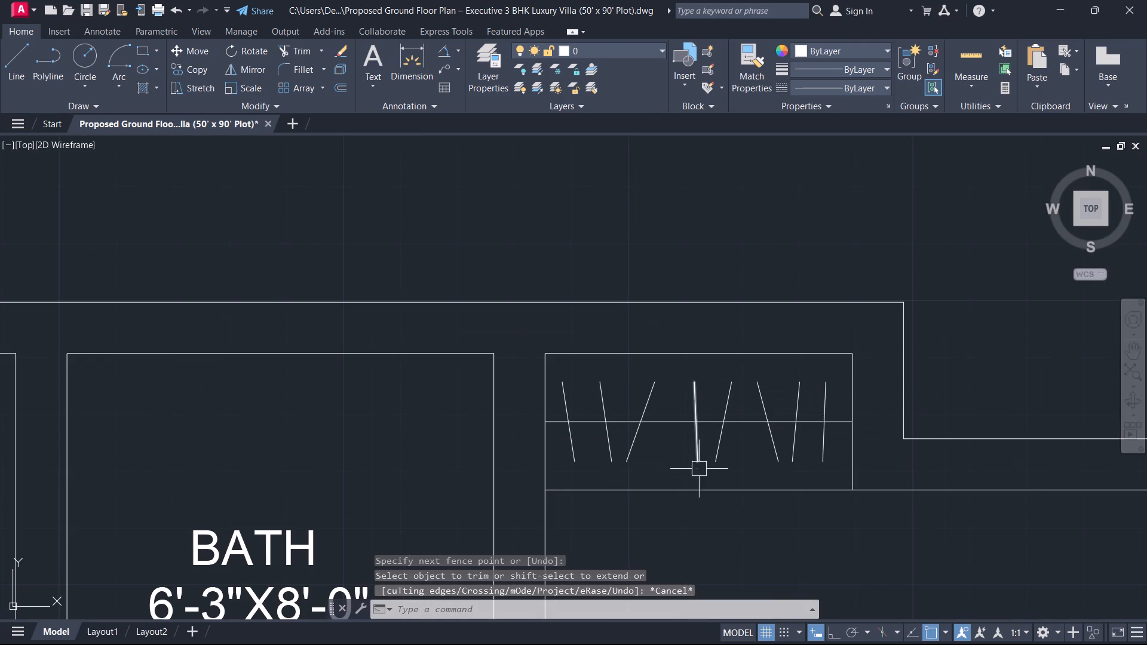
{"action": "type", "text": "L"}
{"action": "key", "text": "space"}
{"action": "scroll", "coordinate": [667, 423], "scroll_direction": "up", "scroll_amount": 3}
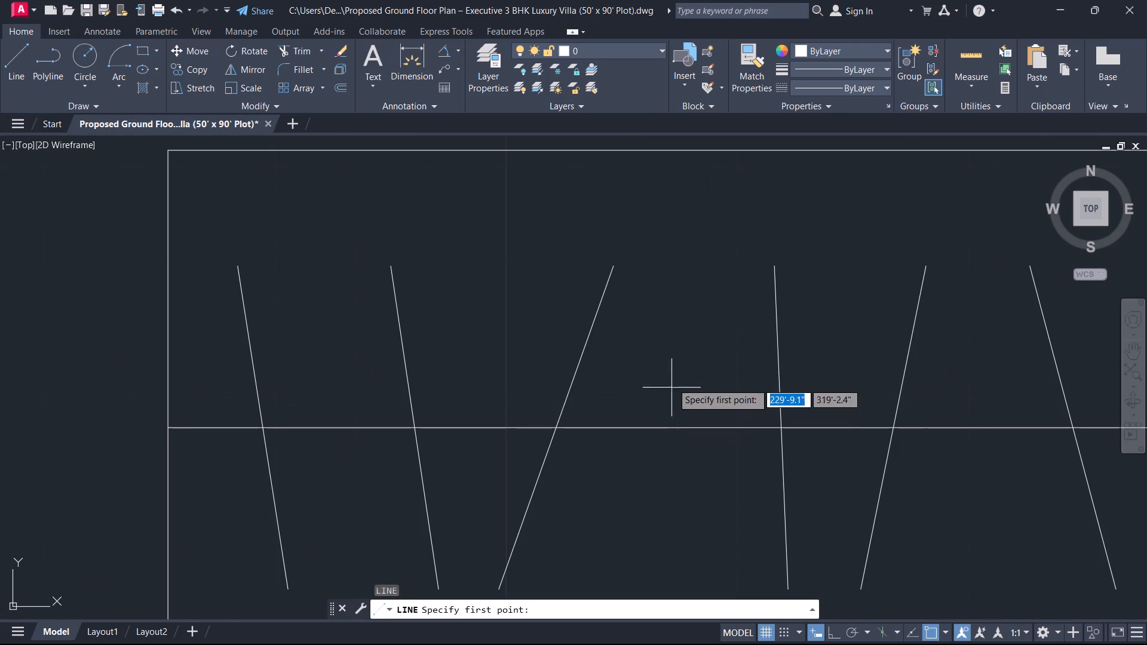
{"action": "left_click_drag", "start_coordinate": [661, 272], "coordinate": [679, 330]}
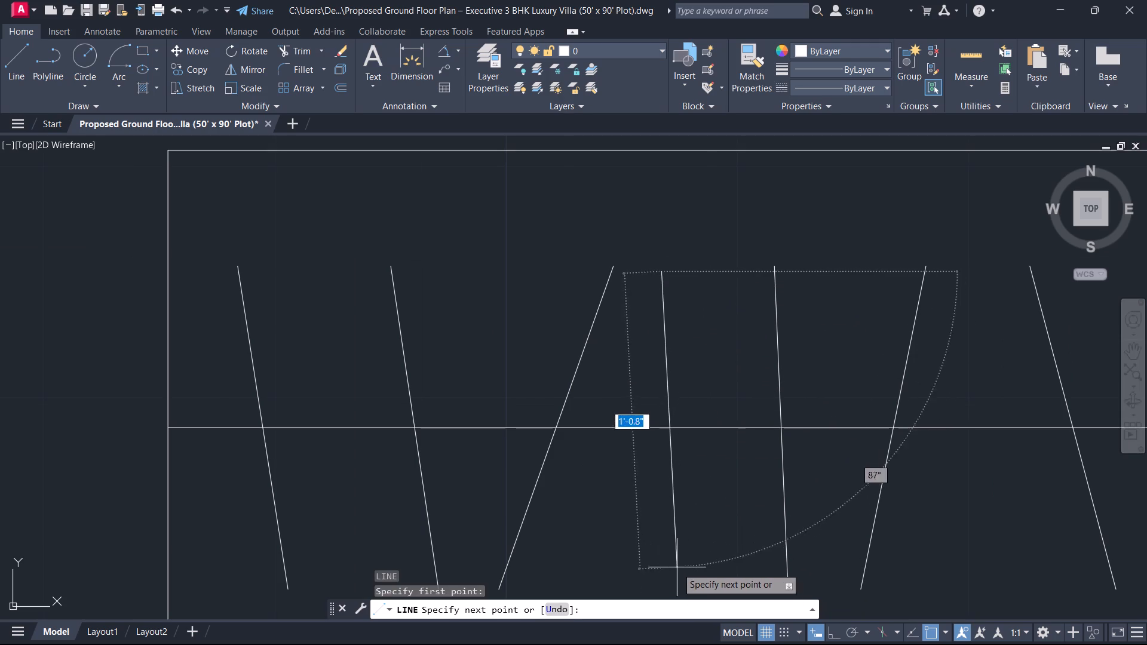
{"action": "scroll", "coordinate": [677, 561], "scroll_direction": "up", "scroll_amount": 2}
{"action": "middle_click_drag", "start_coordinate": [677, 560], "coordinate": [694, 422]}
{"action": "left_click", "coordinate": [692, 468]}
{"action": "key", "text": "Escape"}
Offset the closet's upper and lower edge lines 5" inward as guide lines for the new hanger line.
{"action": "scroll", "coordinate": [693, 469], "scroll_direction": "down", "scroll_amount": 5}
{"action": "scroll", "coordinate": [707, 411], "scroll_direction": "up", "scroll_amount": 2}
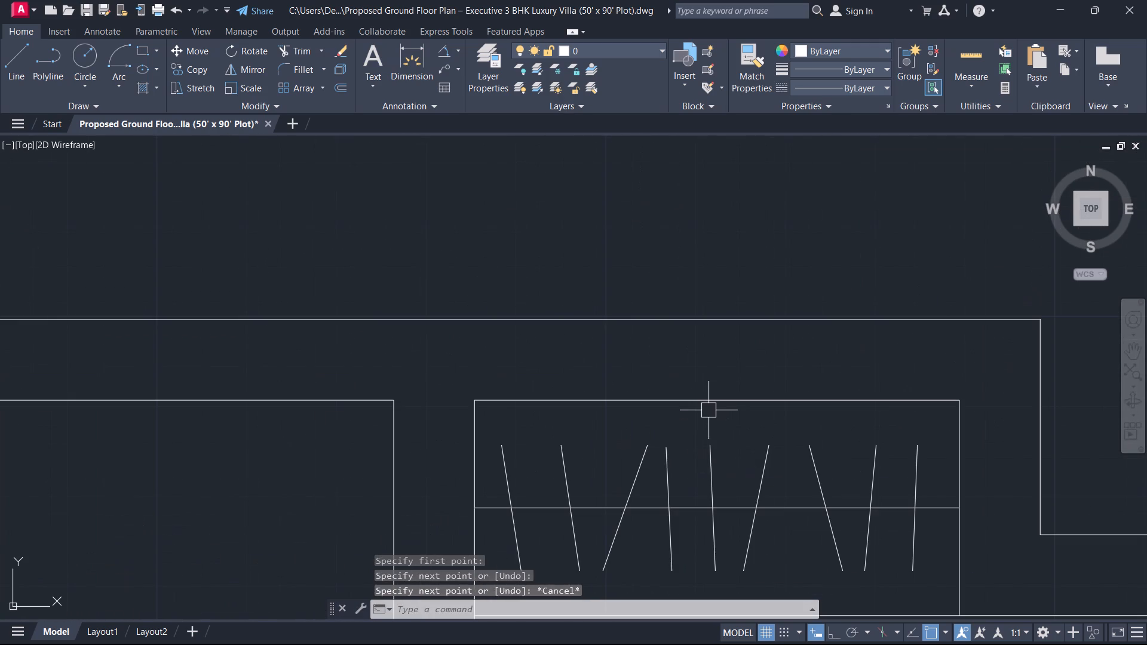
{"action": "scroll", "coordinate": [706, 417], "scroll_direction": "up", "scroll_amount": 2}
{"action": "type", "text": "O"}
{"action": "key", "text": "space"}
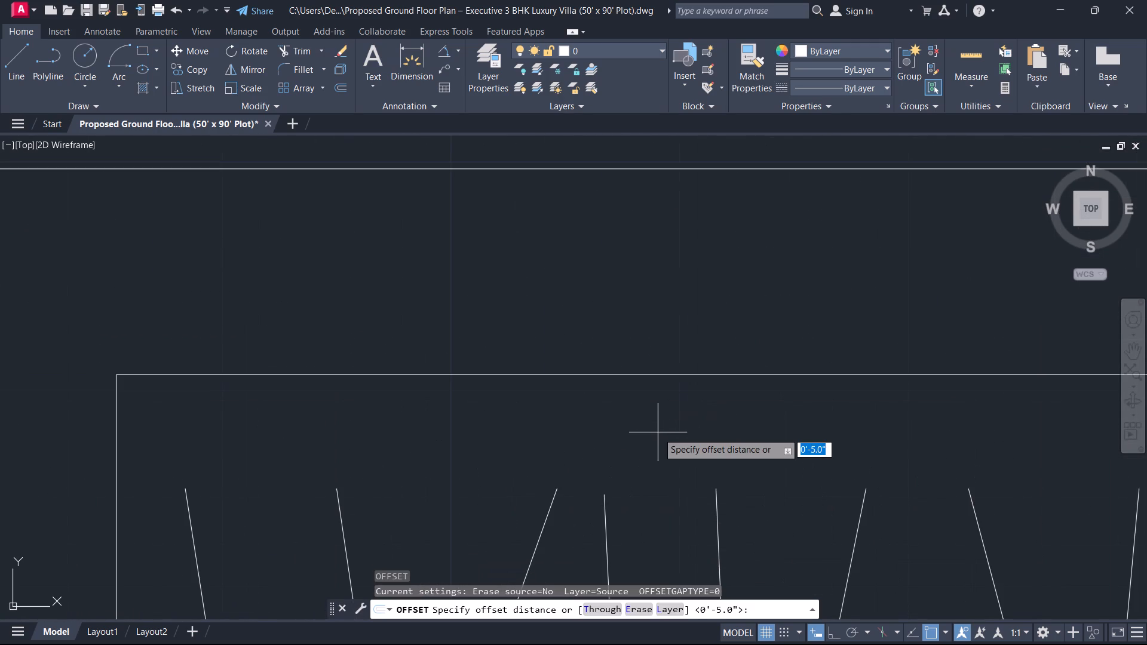
{"action": "key", "text": "space"}
{"action": "left_click_drag", "start_coordinate": [782, 376], "coordinate": [780, 386]}
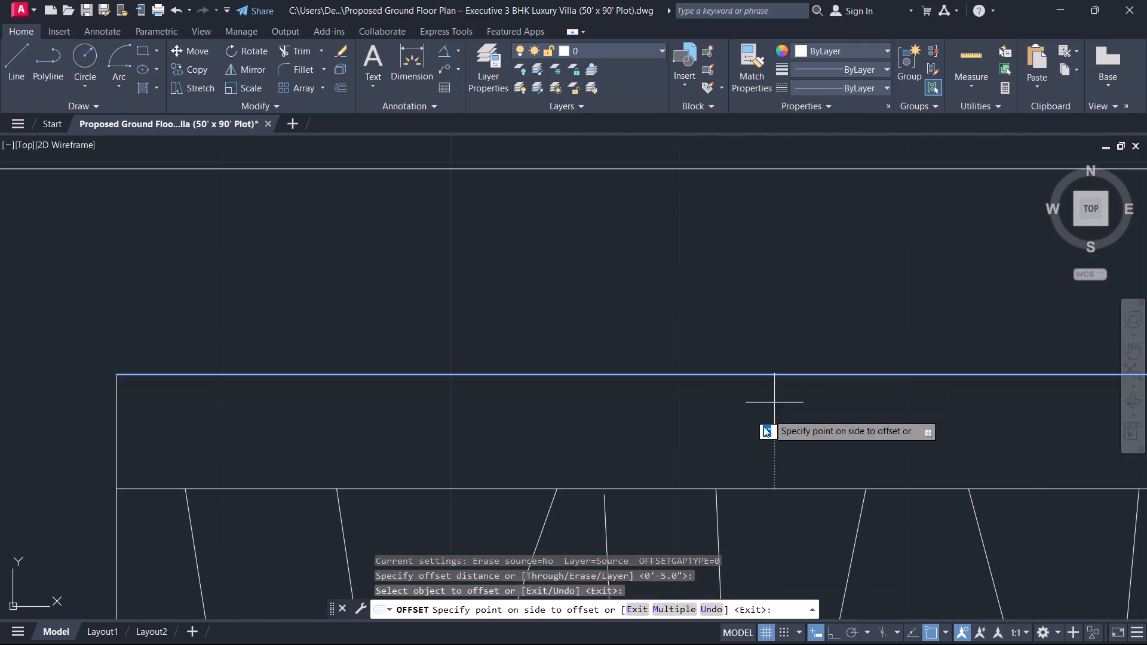
{"action": "left_click", "coordinate": [759, 439]}
{"action": "middle_click_drag", "start_coordinate": [725, 488], "coordinate": [813, 219]}
{"action": "scroll", "coordinate": [725, 489], "scroll_direction": "down", "scroll_amount": 1}
{"action": "left_click", "coordinate": [750, 495]}
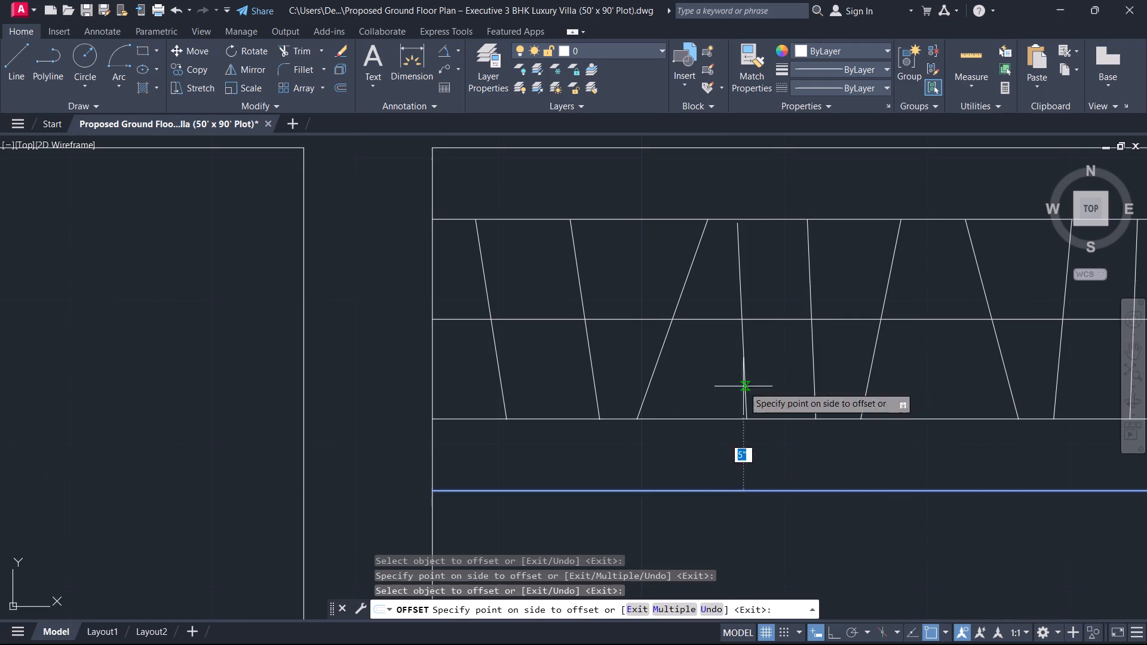
{"action": "left_click", "coordinate": [743, 386]}
{"action": "key", "text": "Escape"}
Extend both ends of the new hanger line to the lower and upper guide lines.
{"action": "scroll", "coordinate": [755, 393], "scroll_direction": "up", "scroll_amount": 3}
{"action": "scroll", "coordinate": [722, 432], "scroll_direction": "up", "scroll_amount": 2}
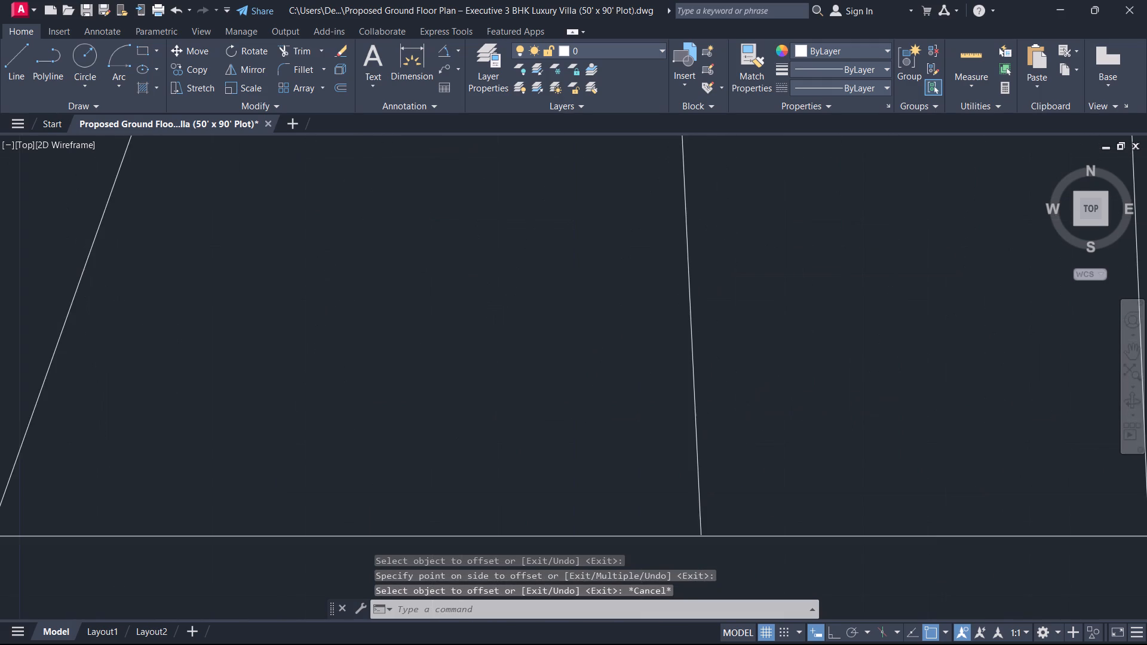
{"action": "middle_click_drag", "start_coordinate": [722, 432], "coordinate": [812, 159]}
{"action": "scroll", "coordinate": [756, 414], "scroll_direction": "up", "scroll_amount": 2}
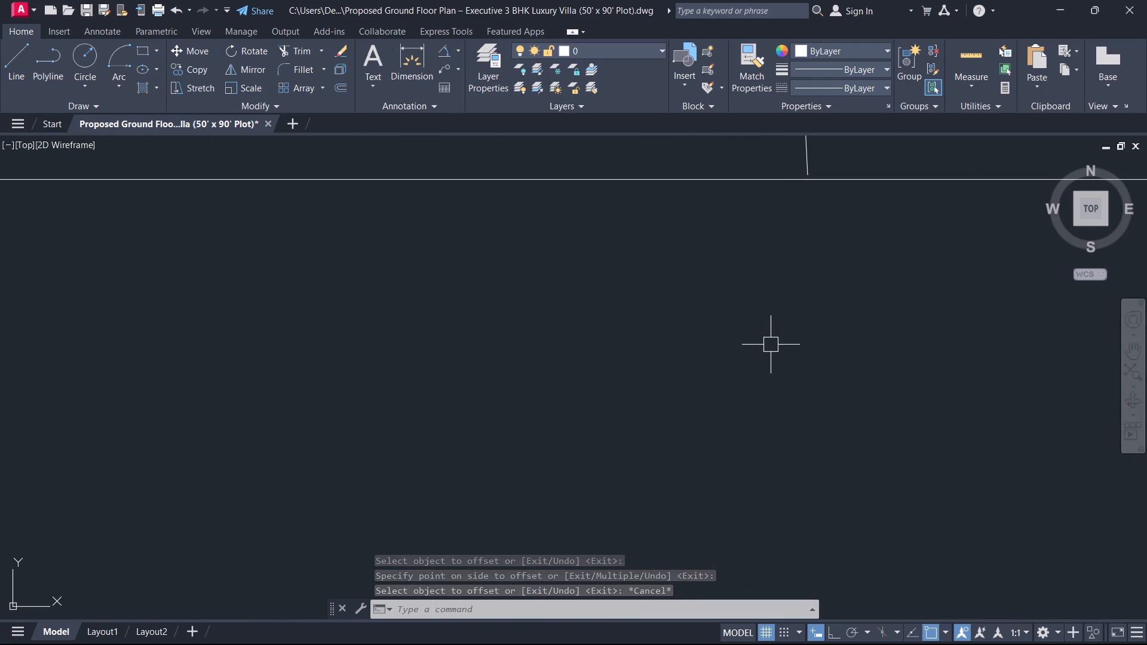
{"action": "type", "text": "EX"}
{"action": "key", "text": "space"}
{"action": "middle_click_drag", "start_coordinate": [769, 282], "coordinate": [717, 487]}
{"action": "left_click", "coordinate": [729, 277]}
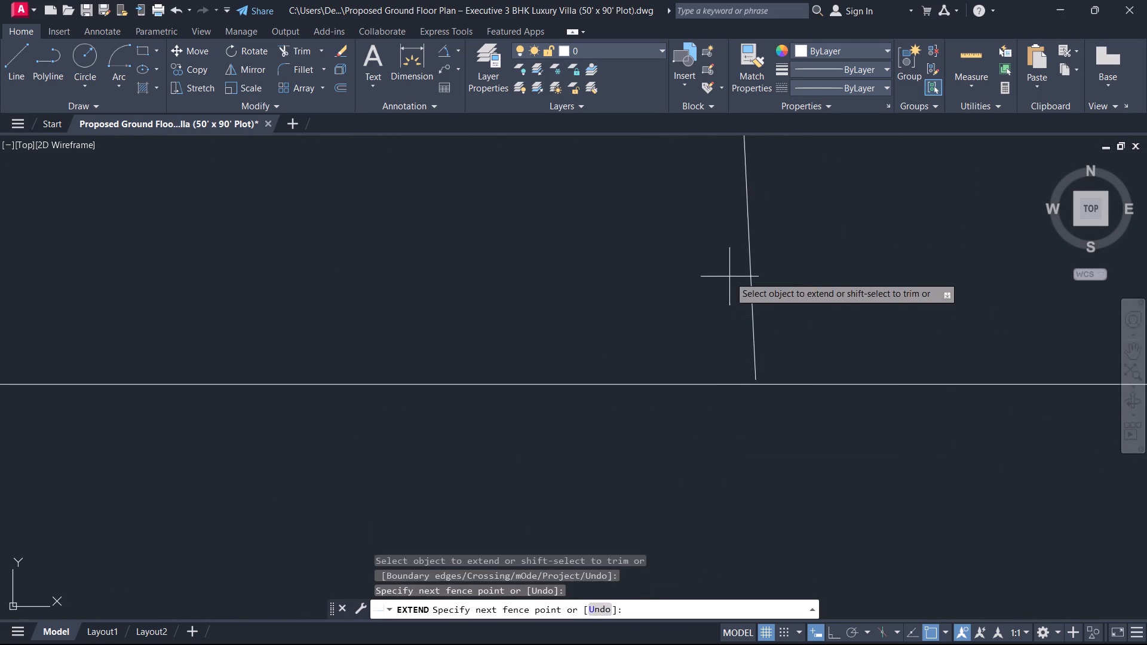
{"action": "left_click", "coordinate": [827, 288]}
{"action": "scroll", "coordinate": [827, 288], "scroll_direction": "down", "scroll_amount": 4}
{"action": "middle_click_drag", "start_coordinate": [827, 288], "coordinate": [568, 644]}
{"action": "scroll", "coordinate": [559, 244], "scroll_direction": "down", "scroll_amount": 2}
{"action": "middle_click_drag", "start_coordinate": [559, 238], "coordinate": [551, 367]}
{"action": "scroll", "coordinate": [551, 367], "scroll_direction": "up", "scroll_amount": 1}
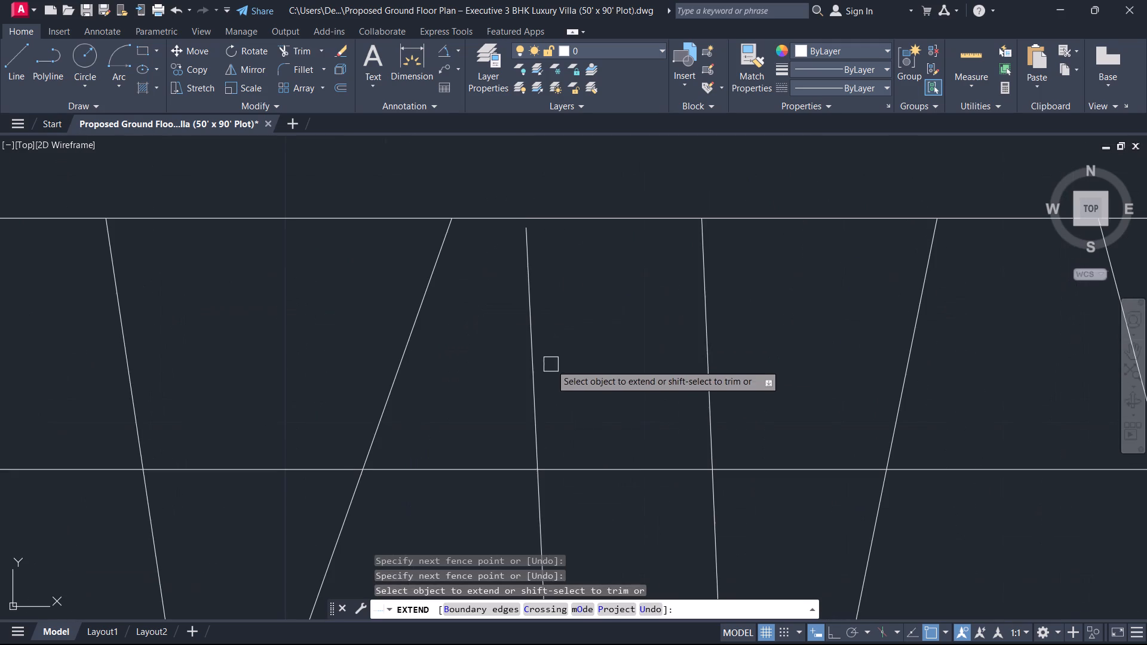
{"action": "left_click", "coordinate": [557, 319]}
{"action": "left_click", "coordinate": [504, 278]}
{"action": "key", "text": "Escape"}
{"action": "left_click", "coordinate": [575, 253]}
{"action": "left_click", "coordinate": [566, 188]}
{"action": "key", "text": "Escape"}
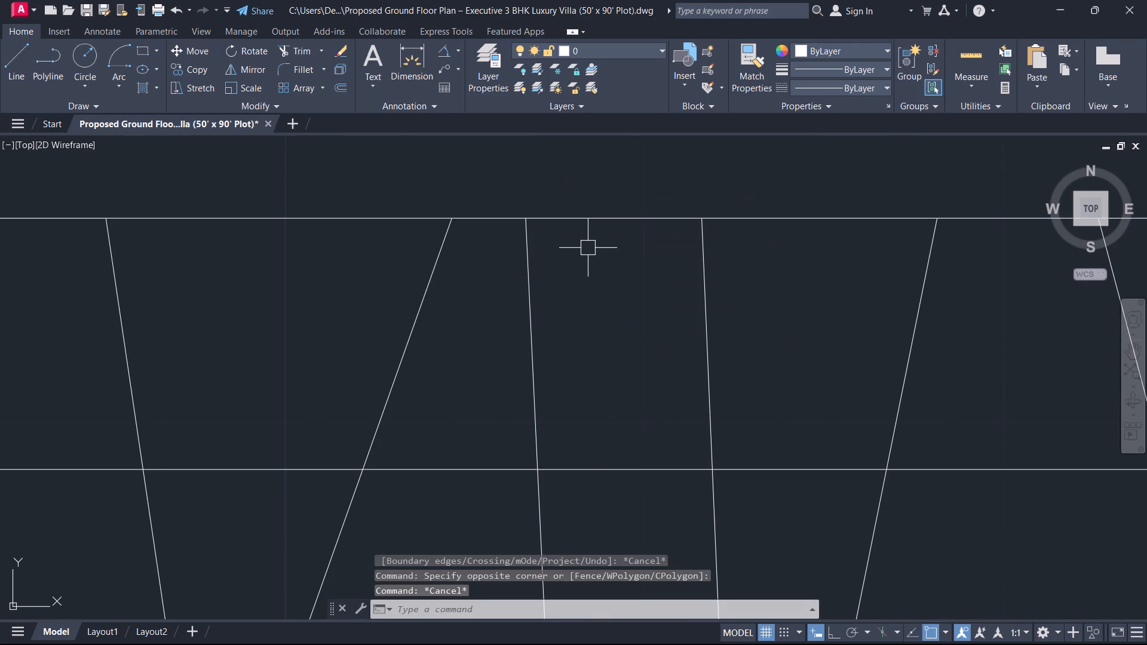
Trim away every segment of the upper guide line between the hanger lines and the closet ends.
{"action": "type", "text": "TR"}
{"action": "key", "text": "space"}
{"action": "left_click_drag", "start_coordinate": [622, 198], "coordinate": [616, 284]}
{"action": "scroll", "coordinate": [653, 225], "scroll_direction": "down", "scroll_amount": 4}
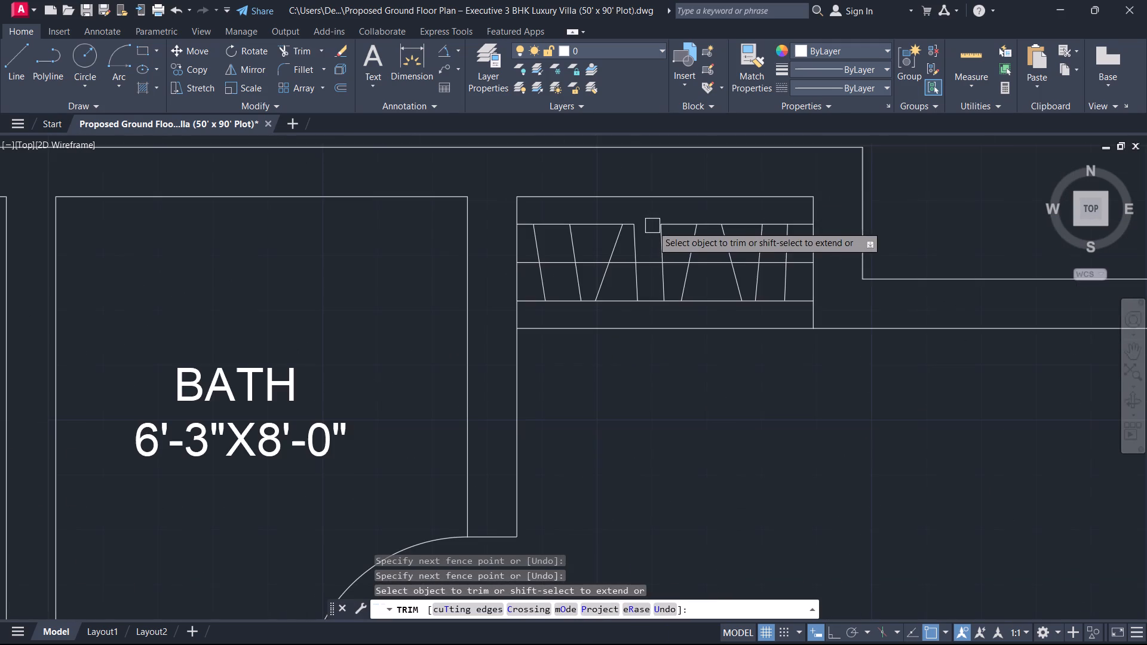
{"action": "scroll", "coordinate": [805, 231], "scroll_direction": "up", "scroll_amount": 1}
{"action": "left_click_drag", "start_coordinate": [803, 211], "coordinate": [802, 248]}
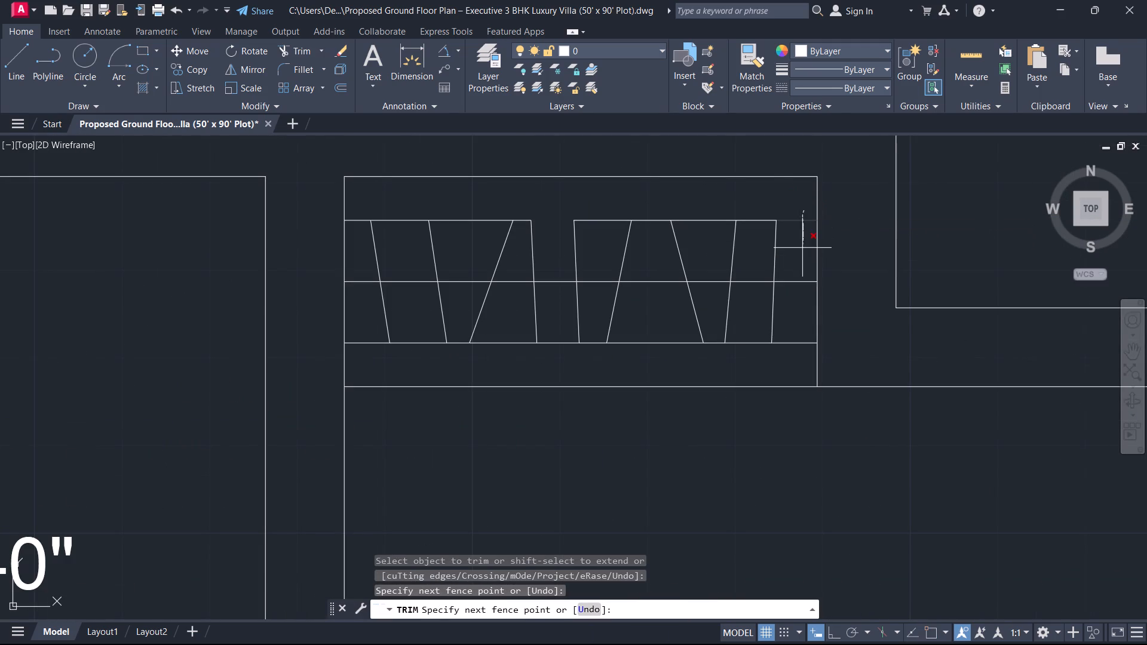
{"action": "left_click_drag", "start_coordinate": [802, 248], "coordinate": [673, 210]}
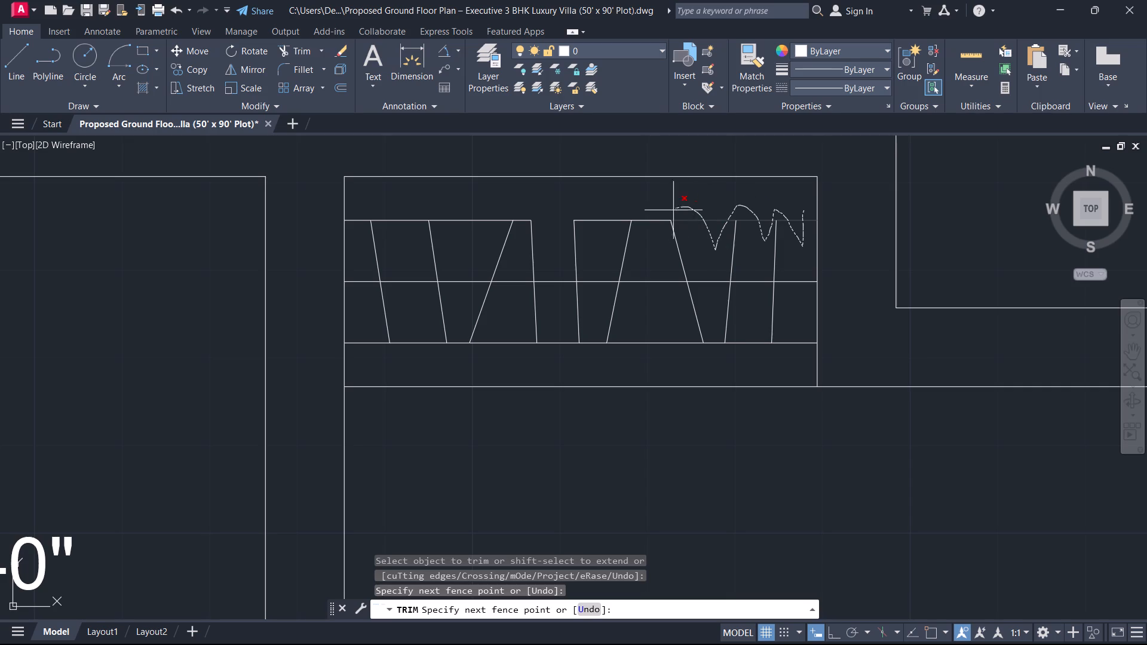
{"action": "left_click_drag", "start_coordinate": [673, 210], "coordinate": [523, 208]}
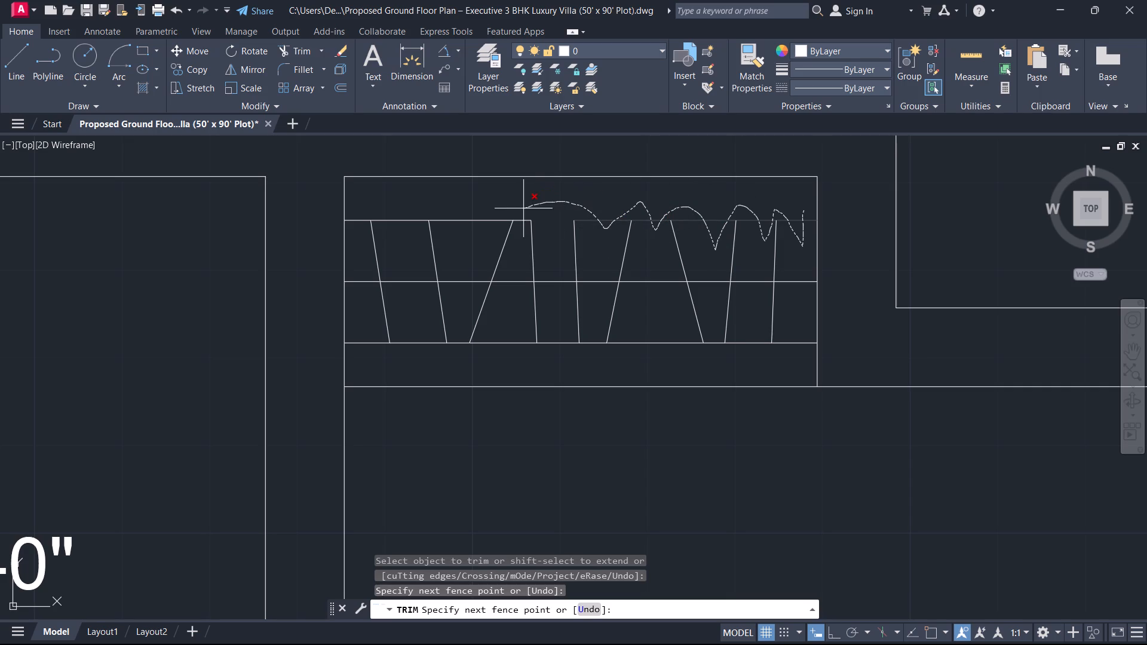
{"action": "left_click_drag", "start_coordinate": [523, 208], "coordinate": [441, 211]}
{"action": "left_click_drag", "start_coordinate": [441, 211], "coordinate": [361, 223]}
Trim away every segment of the lower guide line between the hanger lines and the closet ends.
{"action": "left_click_drag", "start_coordinate": [381, 369], "coordinate": [372, 342]}
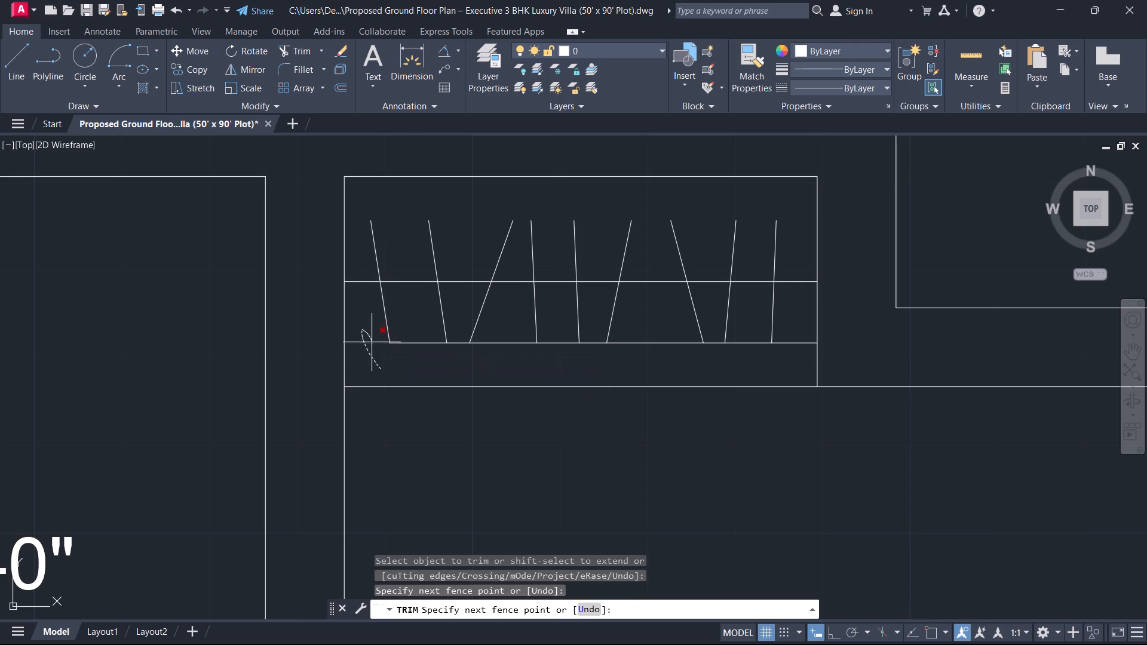
{"action": "left_click_drag", "start_coordinate": [372, 342], "coordinate": [469, 369]}
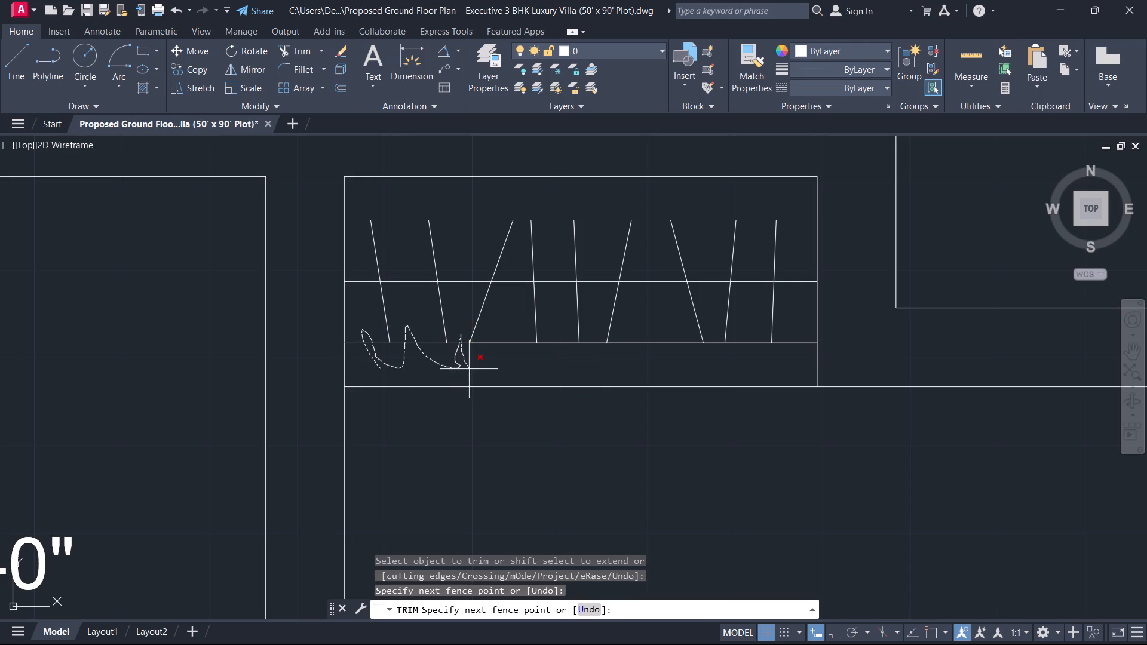
{"action": "left_click_drag", "start_coordinate": [469, 369], "coordinate": [575, 367]}
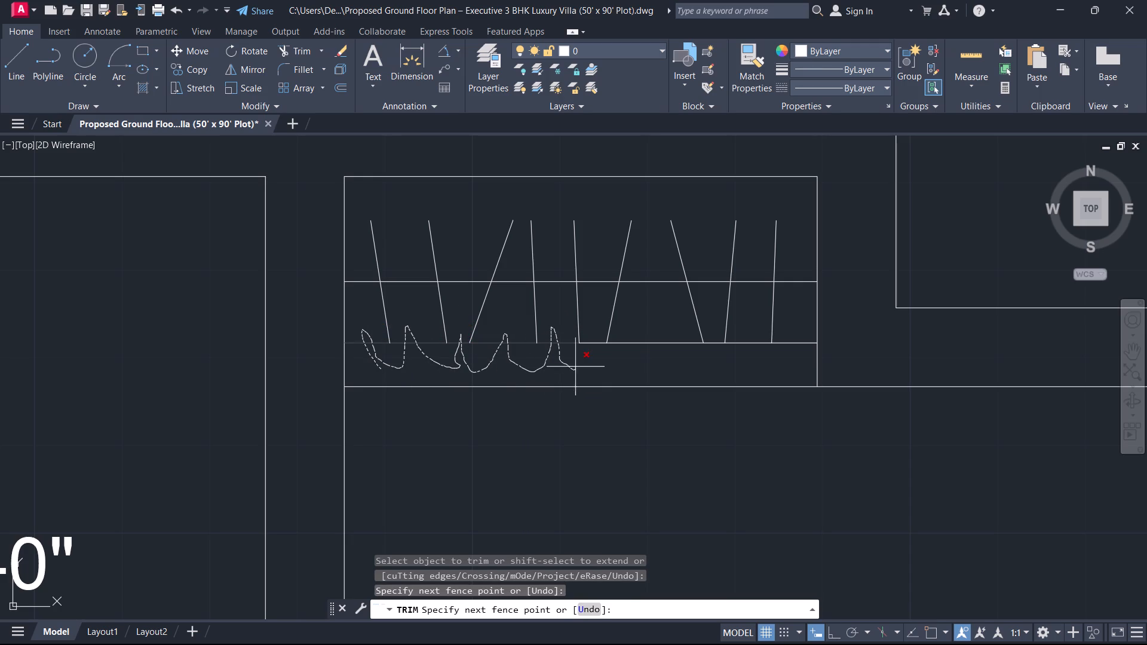
{"action": "left_click_drag", "start_coordinate": [575, 367], "coordinate": [612, 328]}
{"action": "left_click_drag", "start_coordinate": [612, 328], "coordinate": [714, 346]}
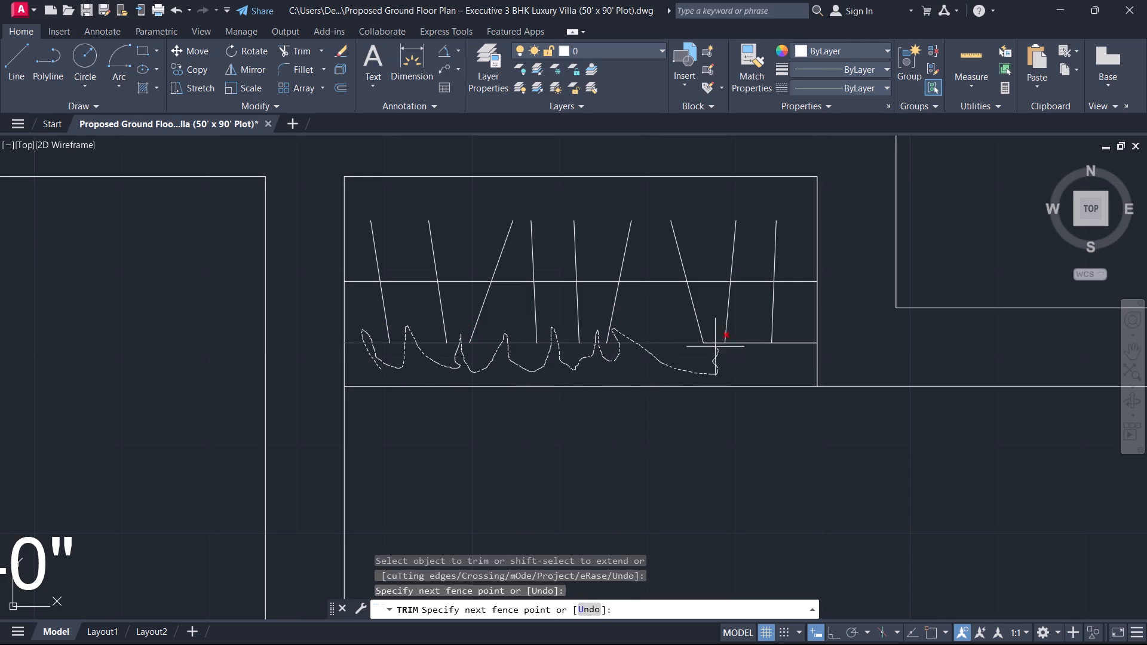
{"action": "left_click_drag", "start_coordinate": [714, 346], "coordinate": [786, 360]}
{"action": "left_click_drag", "start_coordinate": [786, 360], "coordinate": [787, 334]}
{"action": "key", "text": "Escape"}
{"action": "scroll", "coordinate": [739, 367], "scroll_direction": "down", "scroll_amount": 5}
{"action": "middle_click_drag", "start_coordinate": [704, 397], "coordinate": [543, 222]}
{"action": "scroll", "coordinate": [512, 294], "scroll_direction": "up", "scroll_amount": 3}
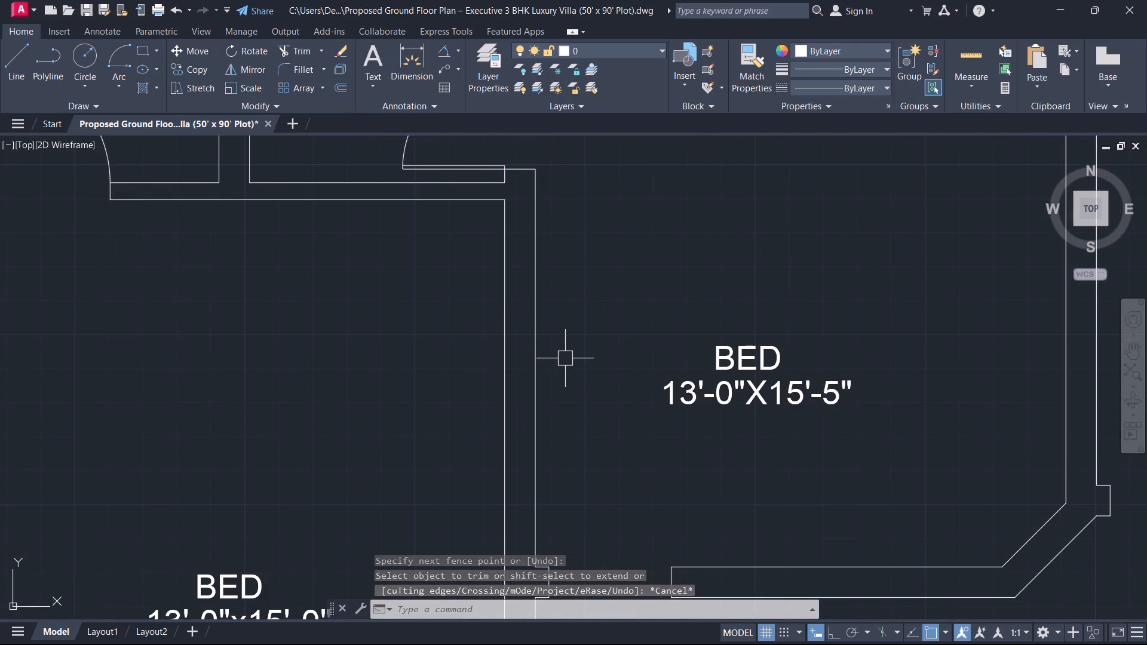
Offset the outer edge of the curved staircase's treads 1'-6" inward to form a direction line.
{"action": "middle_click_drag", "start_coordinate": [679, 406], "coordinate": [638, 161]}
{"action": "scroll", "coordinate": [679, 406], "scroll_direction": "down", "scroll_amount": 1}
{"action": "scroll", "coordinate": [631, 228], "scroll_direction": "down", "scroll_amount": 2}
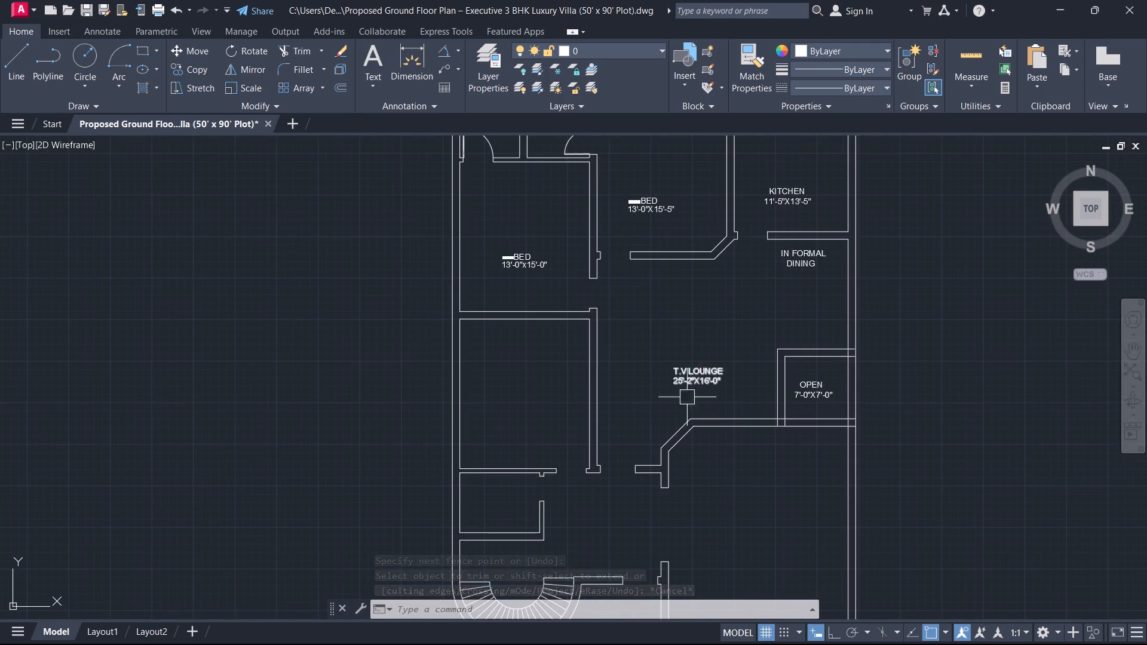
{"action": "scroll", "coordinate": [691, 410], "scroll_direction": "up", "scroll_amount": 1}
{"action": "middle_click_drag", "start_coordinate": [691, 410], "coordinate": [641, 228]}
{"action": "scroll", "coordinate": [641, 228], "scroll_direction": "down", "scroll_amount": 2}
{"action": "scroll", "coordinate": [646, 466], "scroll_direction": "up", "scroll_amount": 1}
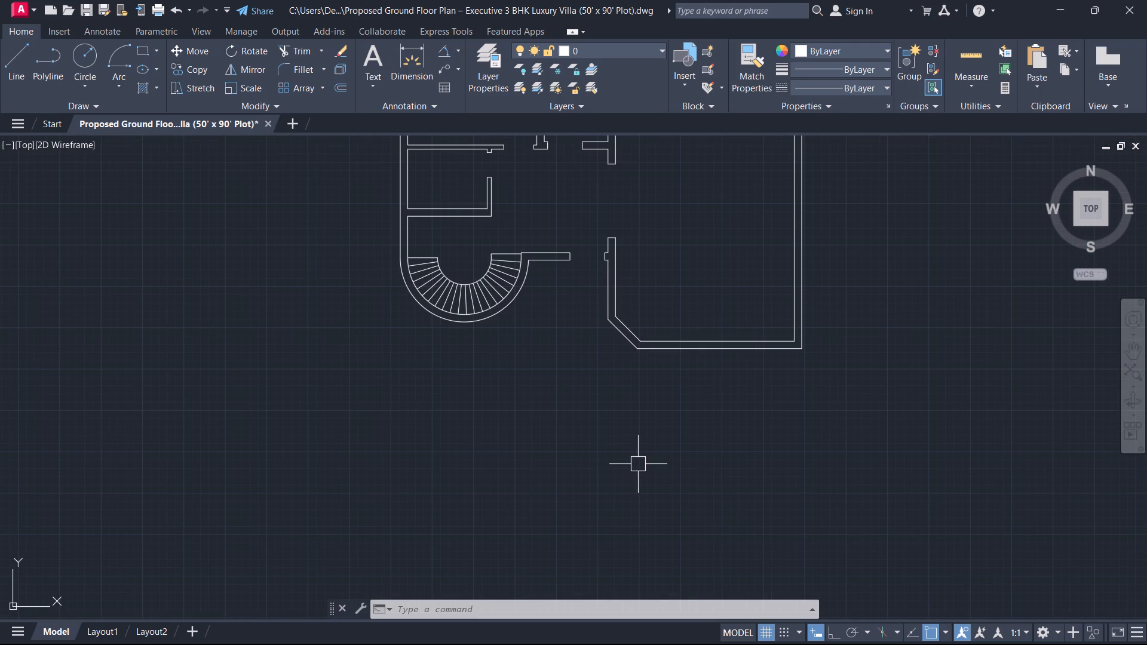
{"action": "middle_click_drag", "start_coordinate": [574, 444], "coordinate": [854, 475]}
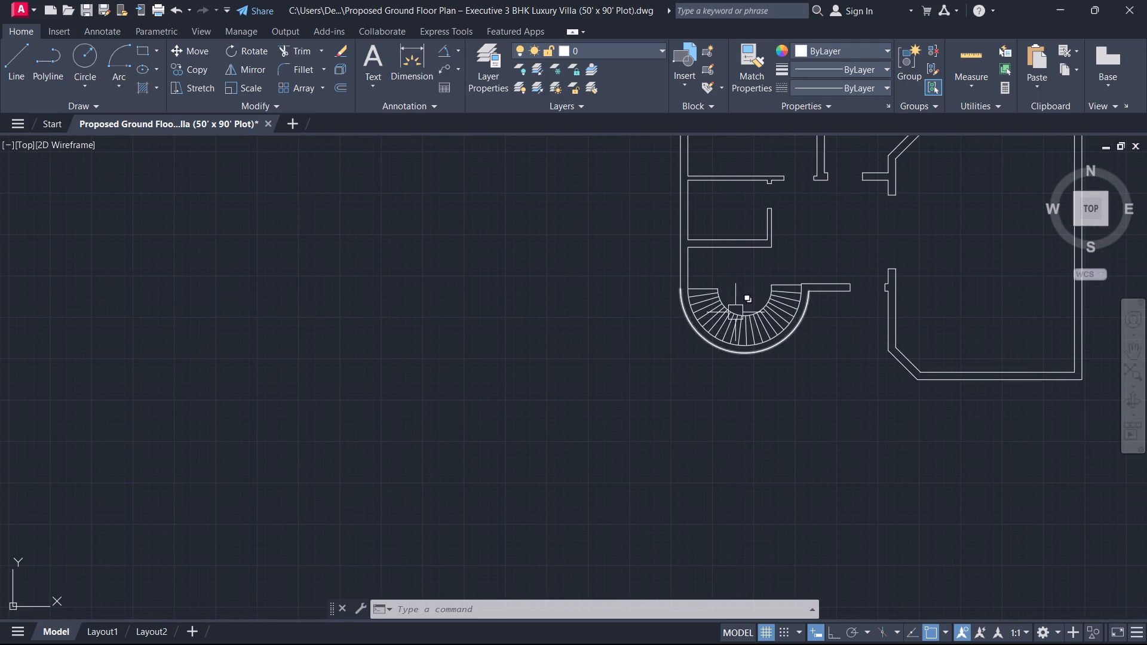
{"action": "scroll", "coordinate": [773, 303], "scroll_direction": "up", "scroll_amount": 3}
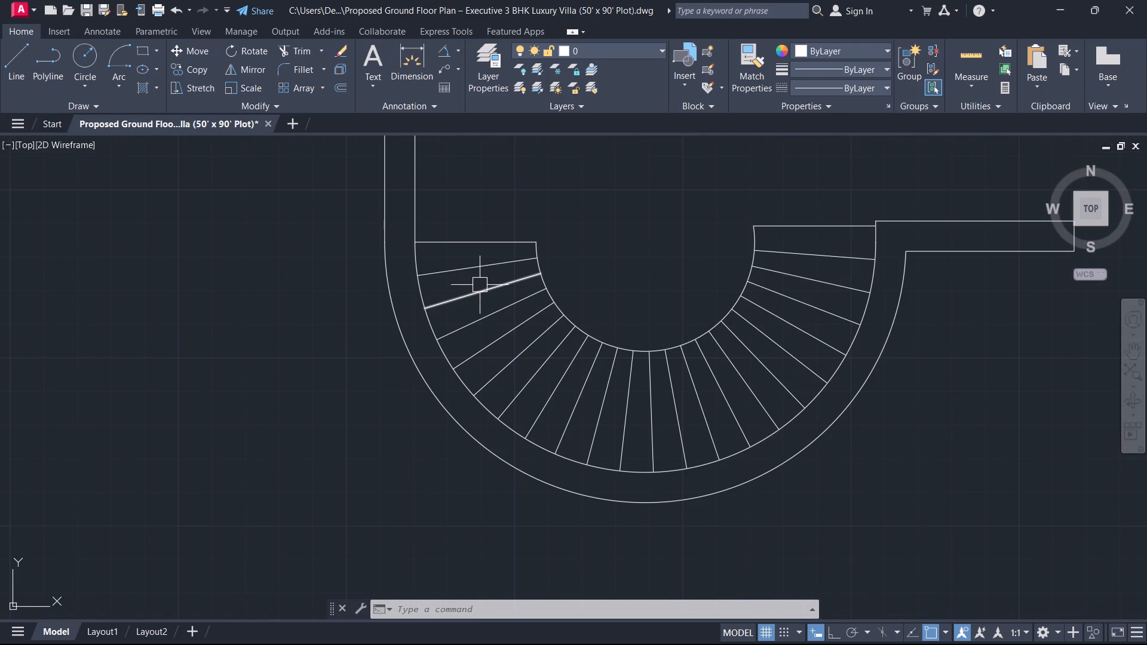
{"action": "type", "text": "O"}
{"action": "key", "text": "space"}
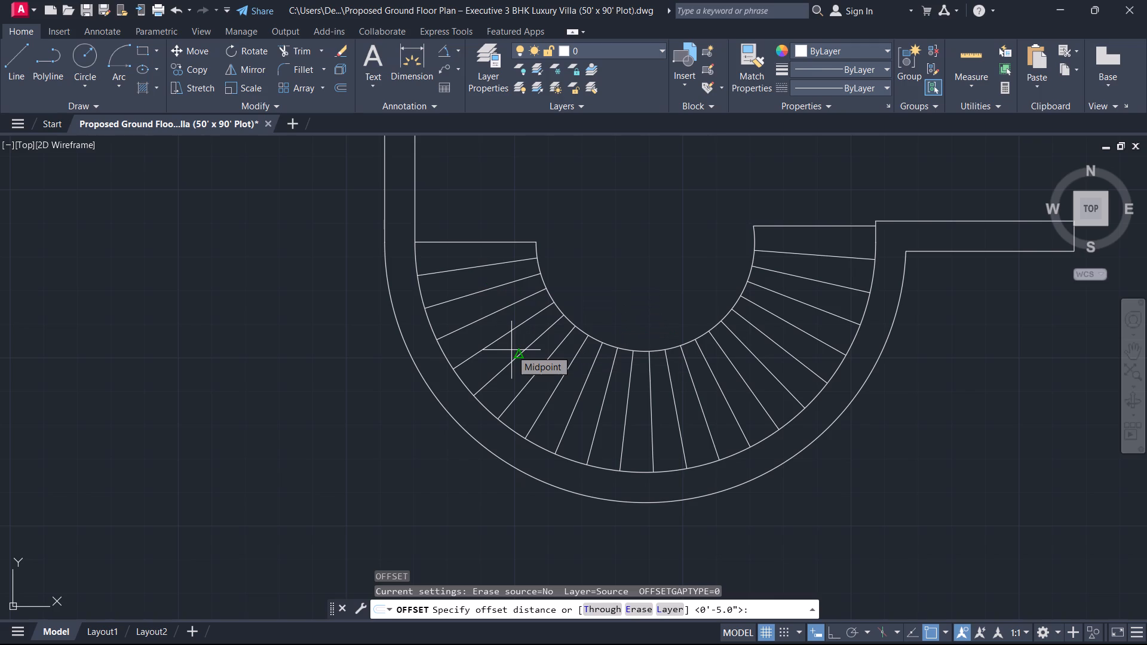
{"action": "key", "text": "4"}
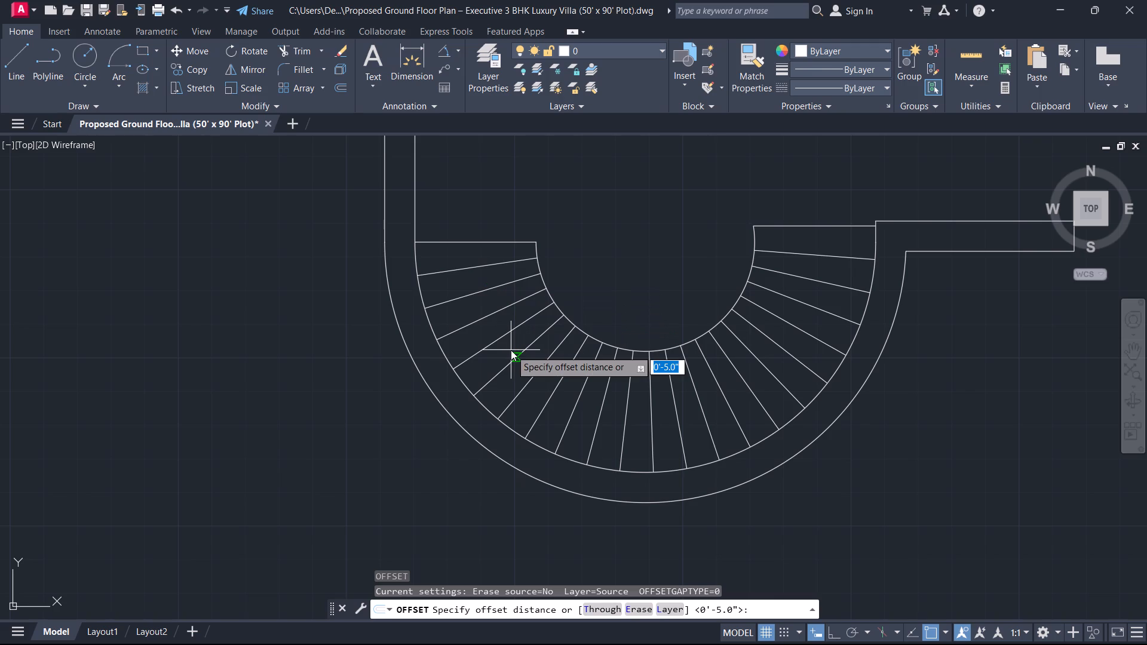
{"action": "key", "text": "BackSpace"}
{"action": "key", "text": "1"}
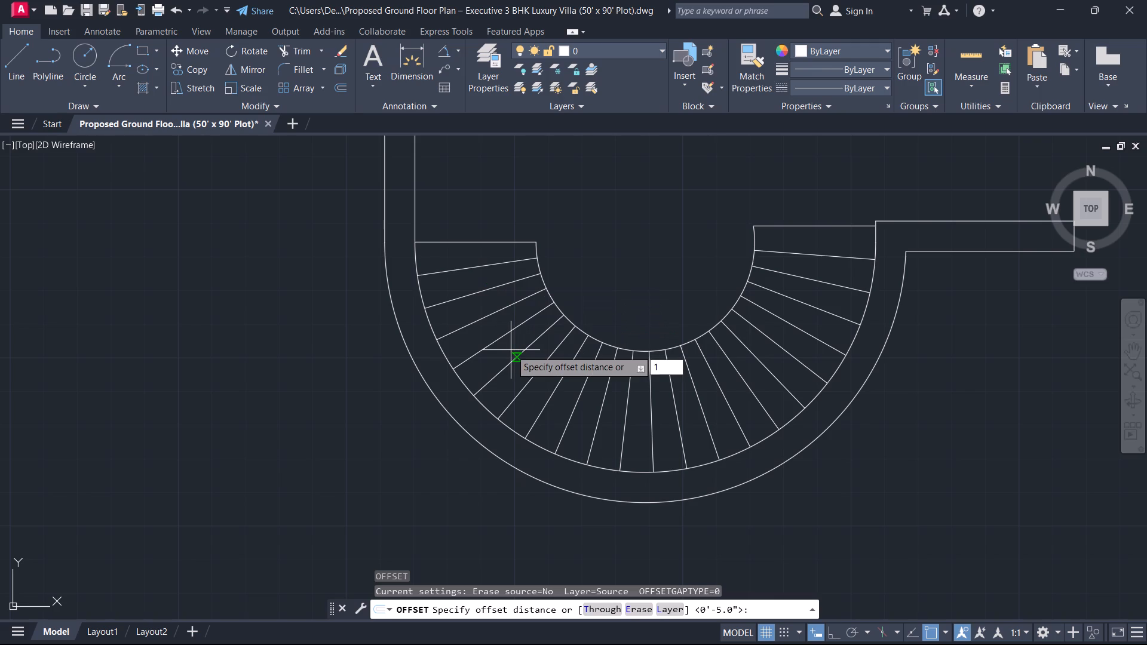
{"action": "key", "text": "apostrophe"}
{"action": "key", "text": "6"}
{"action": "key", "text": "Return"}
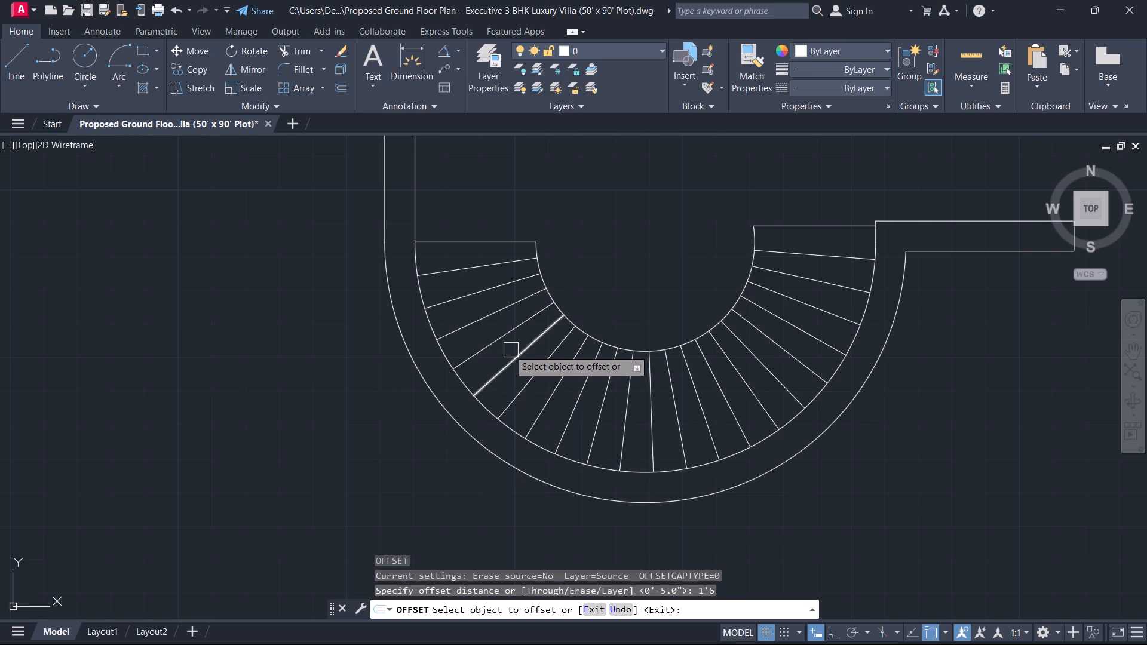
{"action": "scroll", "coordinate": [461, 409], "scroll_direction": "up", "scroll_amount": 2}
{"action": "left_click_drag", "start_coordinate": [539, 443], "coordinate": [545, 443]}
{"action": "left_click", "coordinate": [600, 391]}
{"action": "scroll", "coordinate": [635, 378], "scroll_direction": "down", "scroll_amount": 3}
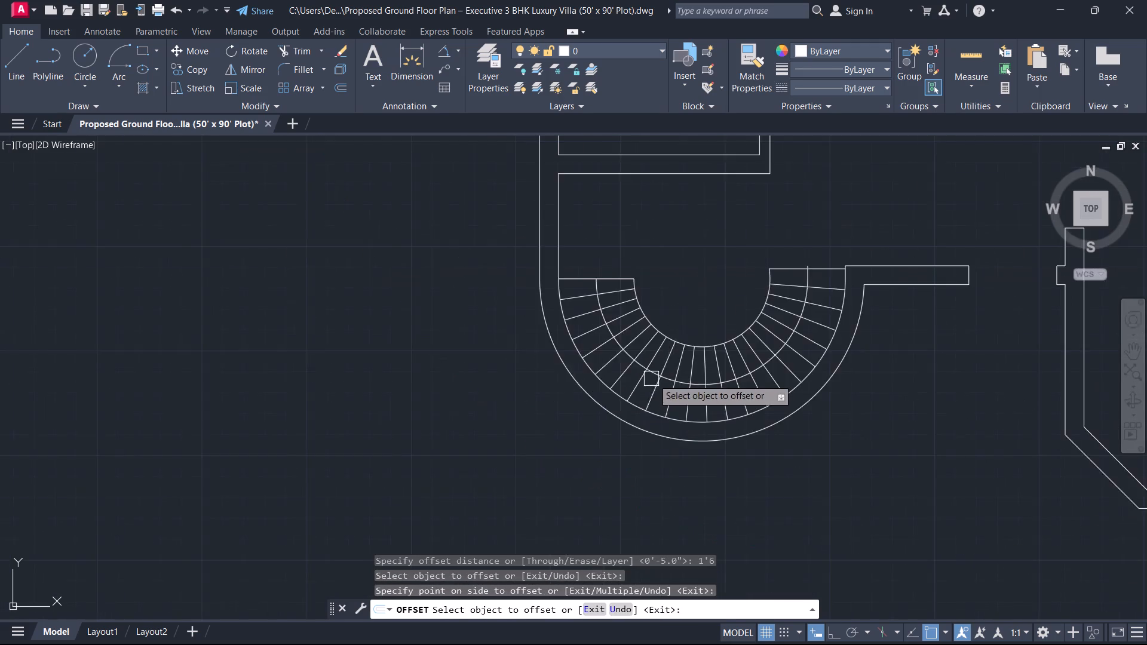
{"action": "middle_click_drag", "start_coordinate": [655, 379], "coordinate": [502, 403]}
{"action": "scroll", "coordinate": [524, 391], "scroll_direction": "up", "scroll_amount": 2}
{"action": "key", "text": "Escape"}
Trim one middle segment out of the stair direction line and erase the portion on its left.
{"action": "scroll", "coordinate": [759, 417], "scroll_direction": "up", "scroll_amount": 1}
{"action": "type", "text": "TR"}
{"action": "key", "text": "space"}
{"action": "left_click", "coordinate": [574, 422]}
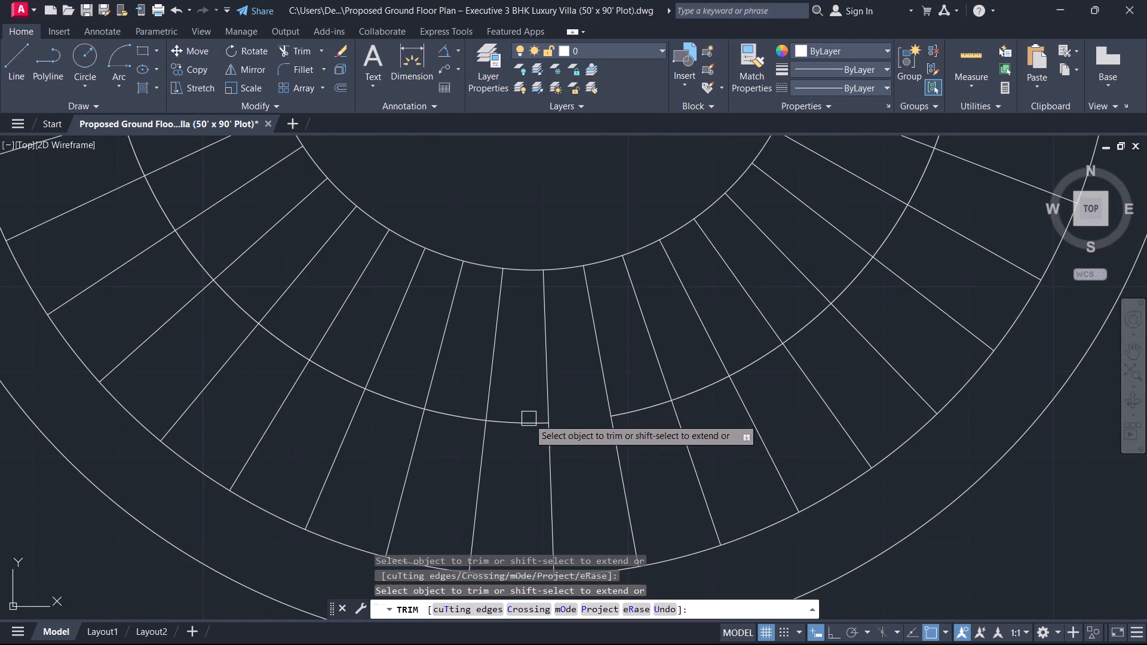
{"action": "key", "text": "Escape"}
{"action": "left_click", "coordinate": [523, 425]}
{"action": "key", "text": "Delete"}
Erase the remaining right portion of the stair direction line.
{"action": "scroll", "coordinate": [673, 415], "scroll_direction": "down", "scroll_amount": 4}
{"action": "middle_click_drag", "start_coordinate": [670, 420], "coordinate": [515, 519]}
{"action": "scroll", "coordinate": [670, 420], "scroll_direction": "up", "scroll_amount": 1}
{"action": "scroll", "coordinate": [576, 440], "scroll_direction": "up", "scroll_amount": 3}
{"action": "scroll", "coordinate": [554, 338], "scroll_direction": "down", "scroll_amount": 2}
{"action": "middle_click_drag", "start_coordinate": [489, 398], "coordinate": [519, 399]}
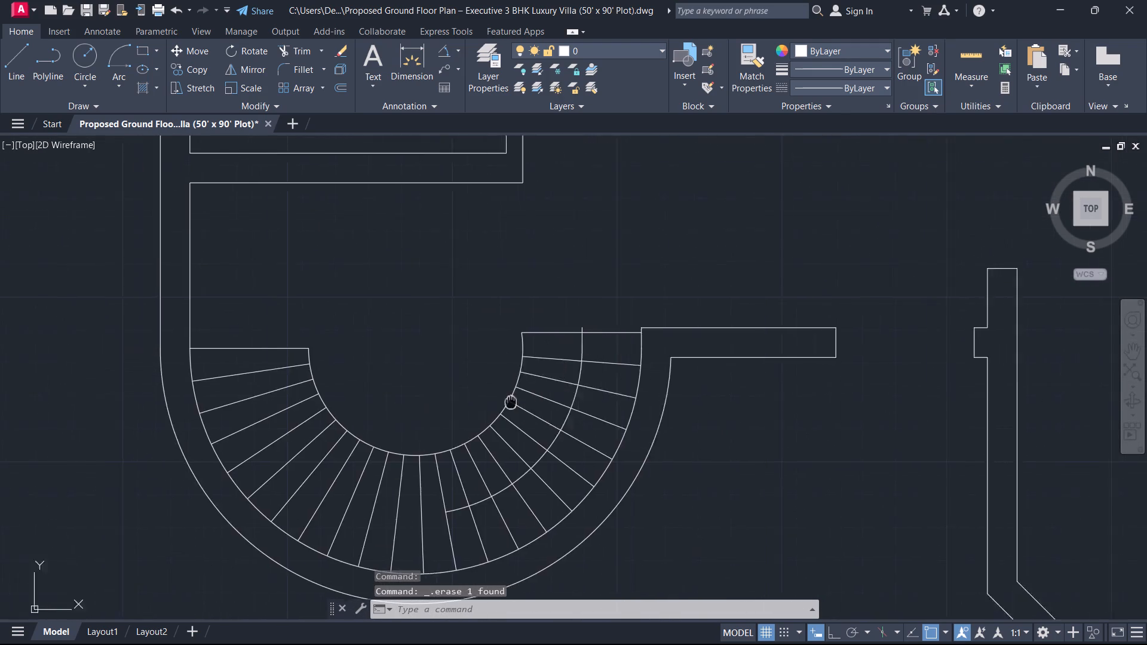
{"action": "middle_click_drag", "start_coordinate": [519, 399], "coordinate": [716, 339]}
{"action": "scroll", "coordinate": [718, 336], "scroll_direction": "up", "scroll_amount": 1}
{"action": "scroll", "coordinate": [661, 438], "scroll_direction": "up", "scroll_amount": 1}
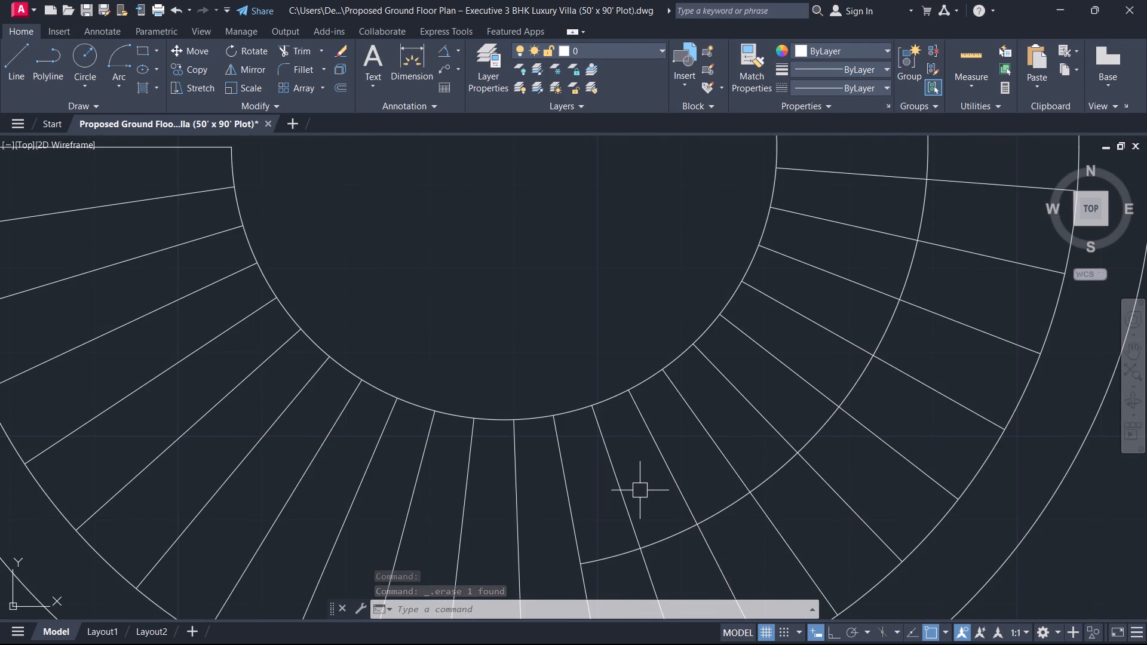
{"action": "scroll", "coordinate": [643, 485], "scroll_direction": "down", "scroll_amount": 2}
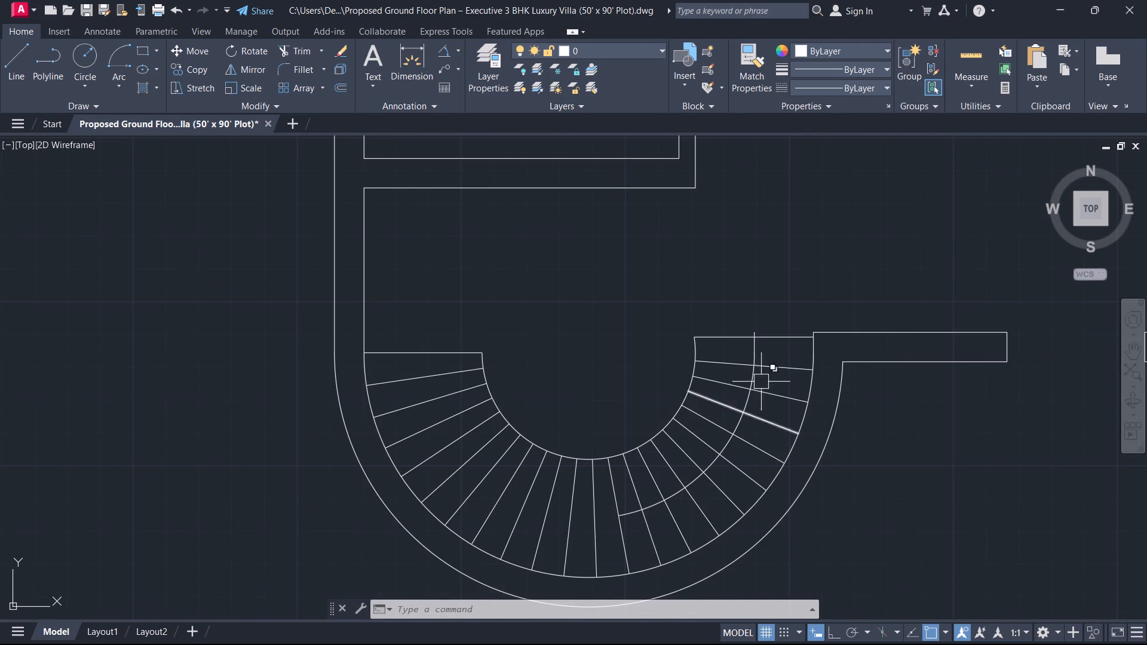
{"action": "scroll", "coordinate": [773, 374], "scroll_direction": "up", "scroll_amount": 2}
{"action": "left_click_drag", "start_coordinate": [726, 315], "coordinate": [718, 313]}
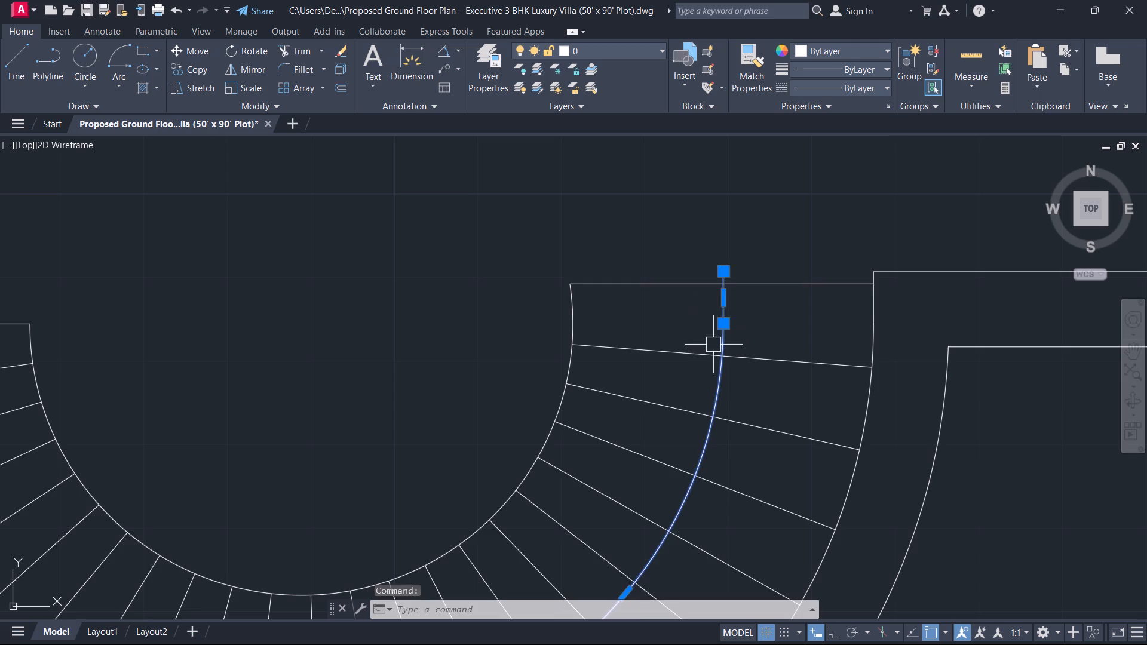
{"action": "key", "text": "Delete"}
Offset the outer tread polyline of the curved staircase 1'-6" inward as a direction line.
{"action": "scroll", "coordinate": [602, 440], "scroll_direction": "down", "scroll_amount": 3}
{"action": "scroll", "coordinate": [532, 474], "scroll_direction": "up", "scroll_amount": 1}
{"action": "middle_click_drag", "start_coordinate": [533, 479], "coordinate": [680, 385]}
{"action": "key", "text": "o"}
{"action": "key", "text": "space"}
{"action": "key", "text": "space"}
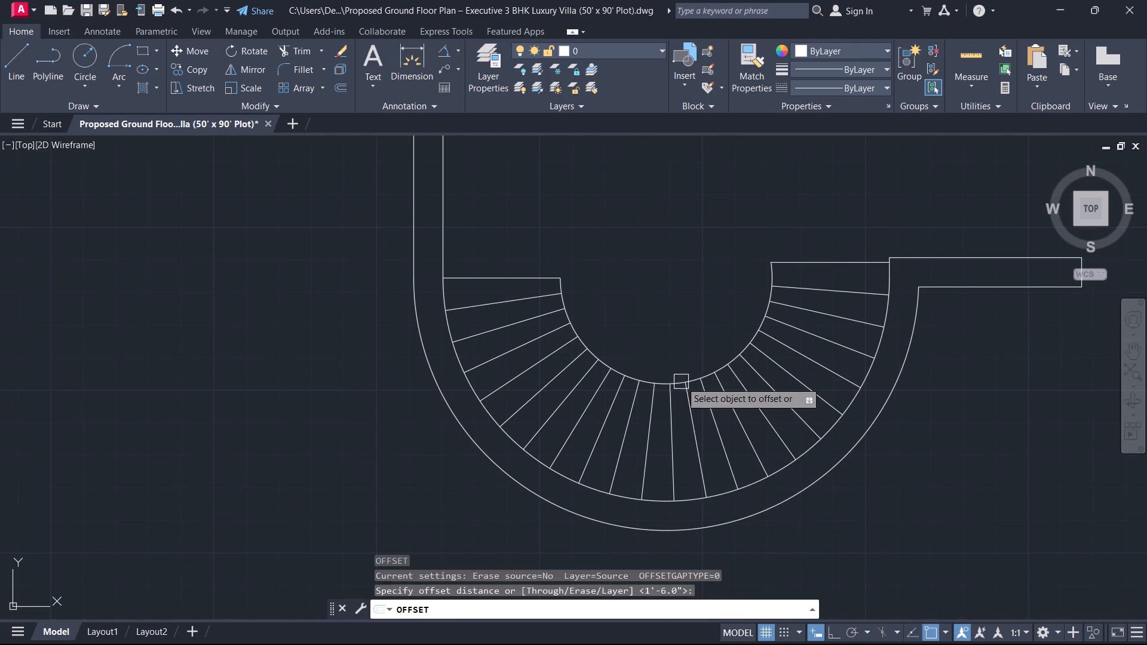
{"action": "left_click", "coordinate": [490, 406]}
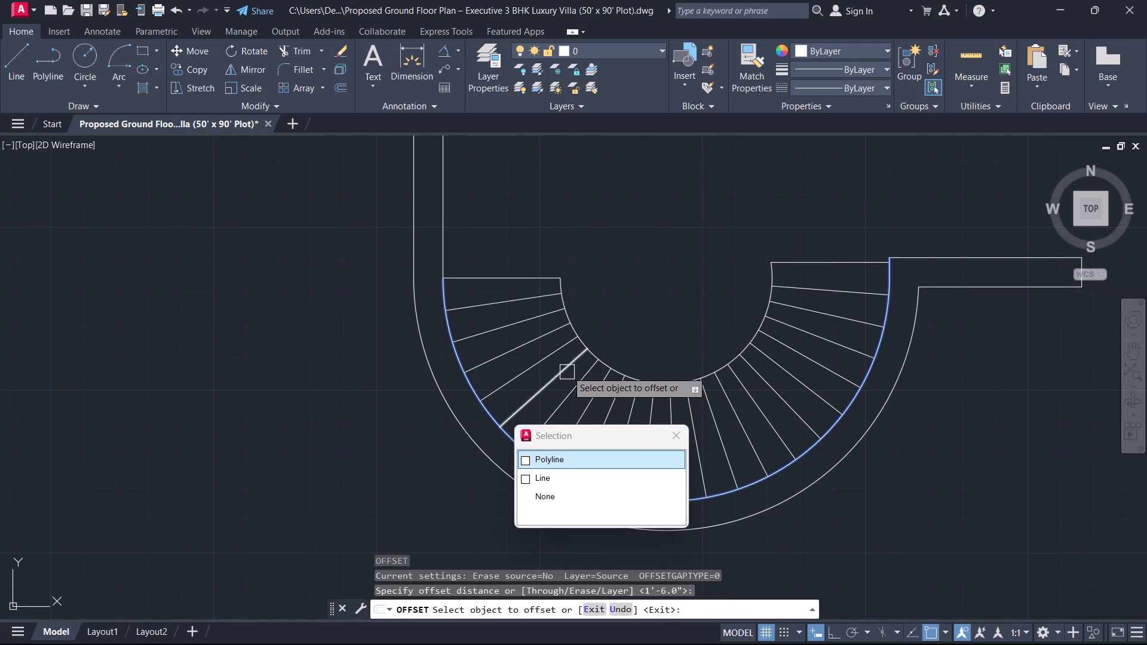
{"action": "left_click", "coordinate": [628, 306]}
{"action": "key", "text": "Escape"}
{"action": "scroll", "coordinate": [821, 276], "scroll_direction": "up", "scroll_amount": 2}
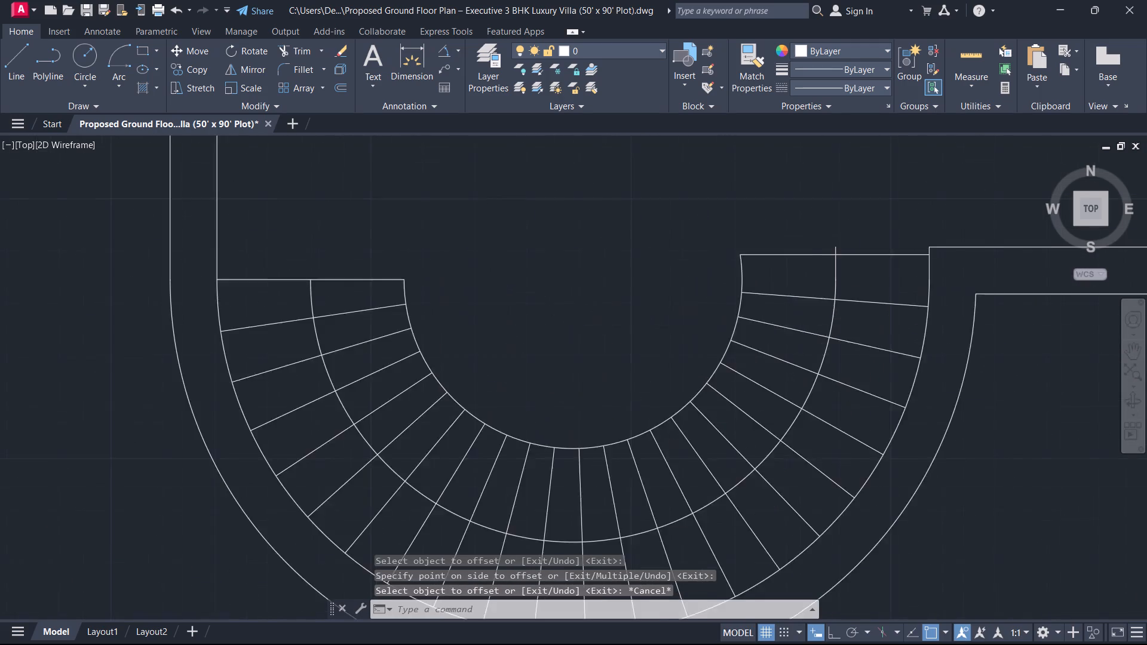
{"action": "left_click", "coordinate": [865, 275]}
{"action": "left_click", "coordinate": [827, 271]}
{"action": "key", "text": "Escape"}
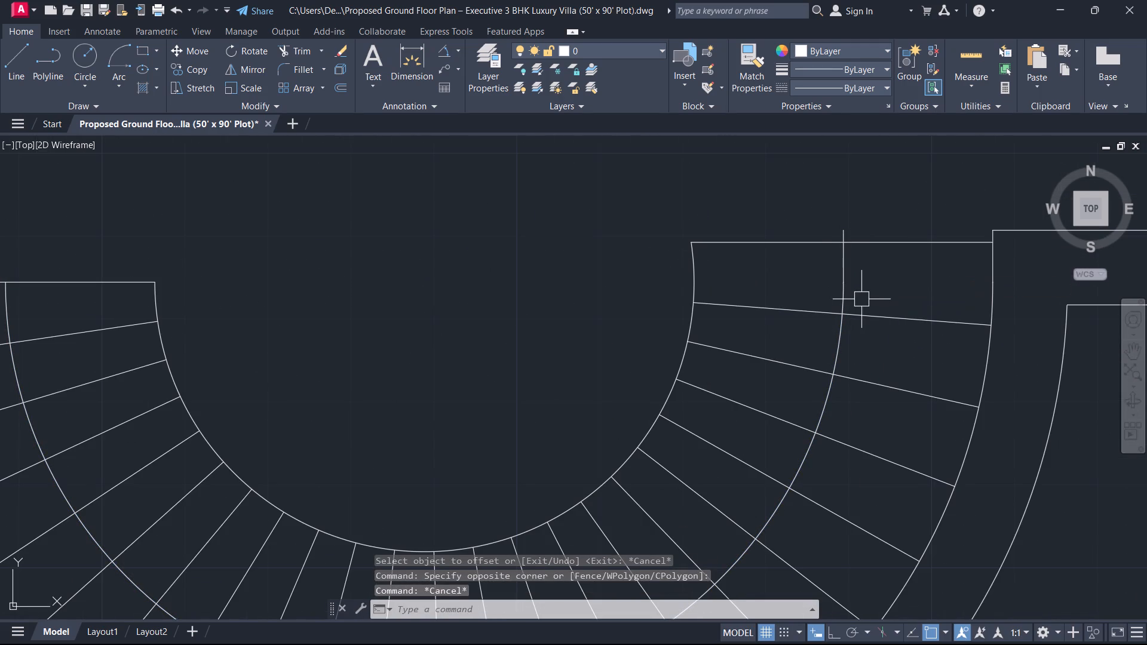
Trim the direction line's segments across the upper-right treads, including the stub beyond the stair's right end.
{"action": "type", "text": "TR"}
{"action": "key", "text": "space"}
{"action": "left_click_drag", "start_coordinate": [864, 298], "coordinate": [856, 295]}
{"action": "left_click", "coordinate": [824, 286]}
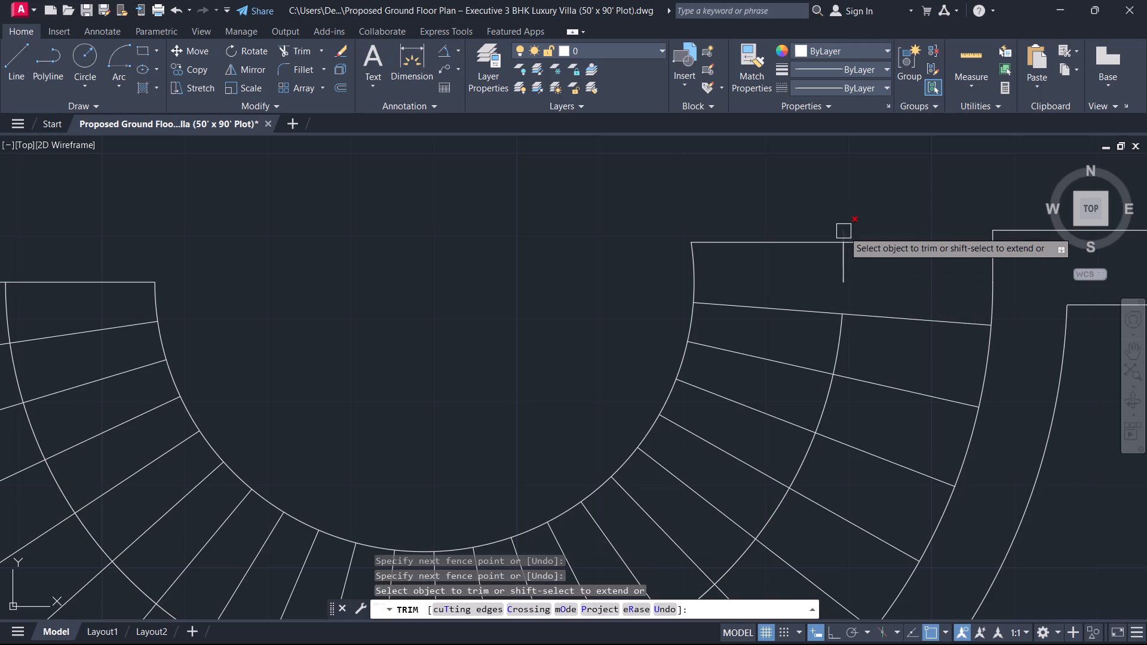
{"action": "left_click", "coordinate": [844, 231]}
{"action": "left_click", "coordinate": [842, 258]}
{"action": "left_click", "coordinate": [835, 342]}
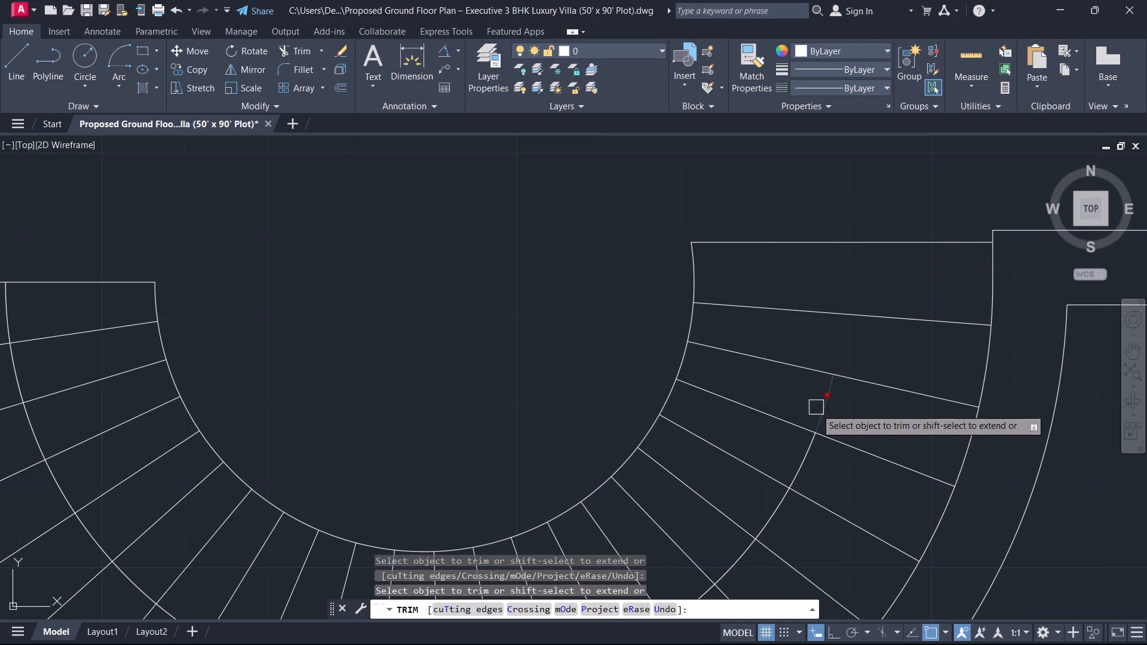
{"action": "left_click", "coordinate": [816, 408]}
{"action": "left_click", "coordinate": [784, 465]}
{"action": "left_click", "coordinate": [813, 469]}
Trim the rest of the direction line's right half so it ends at the tread line near the bottom middle.
{"action": "middle_click_drag", "start_coordinate": [765, 509], "coordinate": [776, 276]}
{"action": "scroll", "coordinate": [748, 480], "scroll_direction": "up", "scroll_amount": 1}
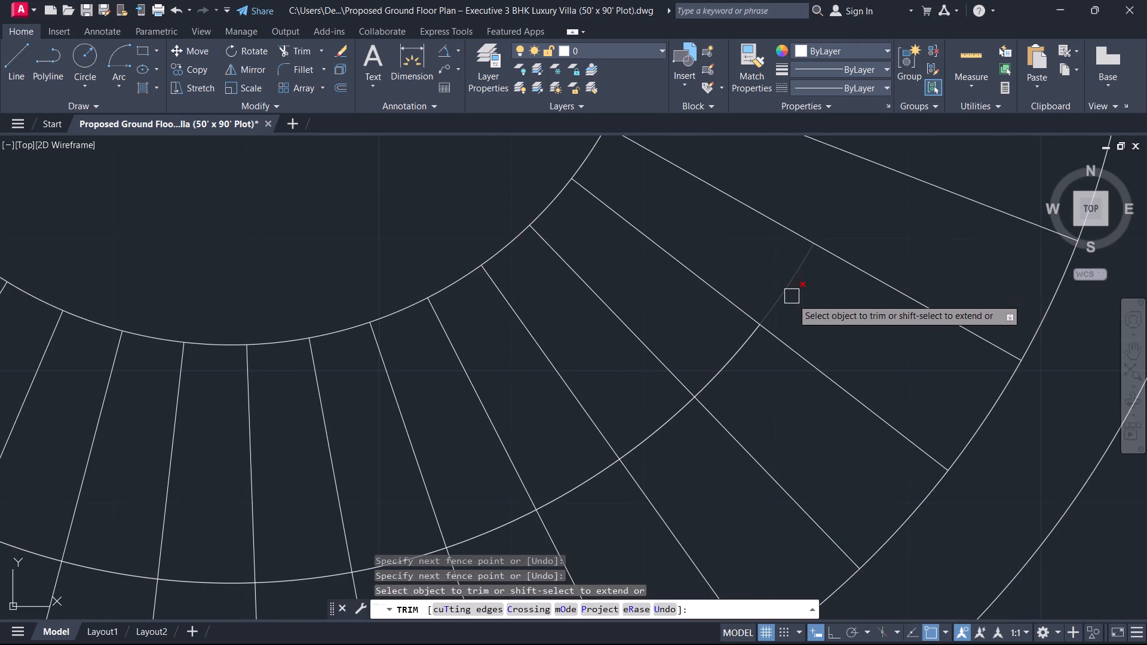
{"action": "left_click", "coordinate": [785, 291]}
{"action": "left_click", "coordinate": [740, 358]}
{"action": "left_click", "coordinate": [661, 418]}
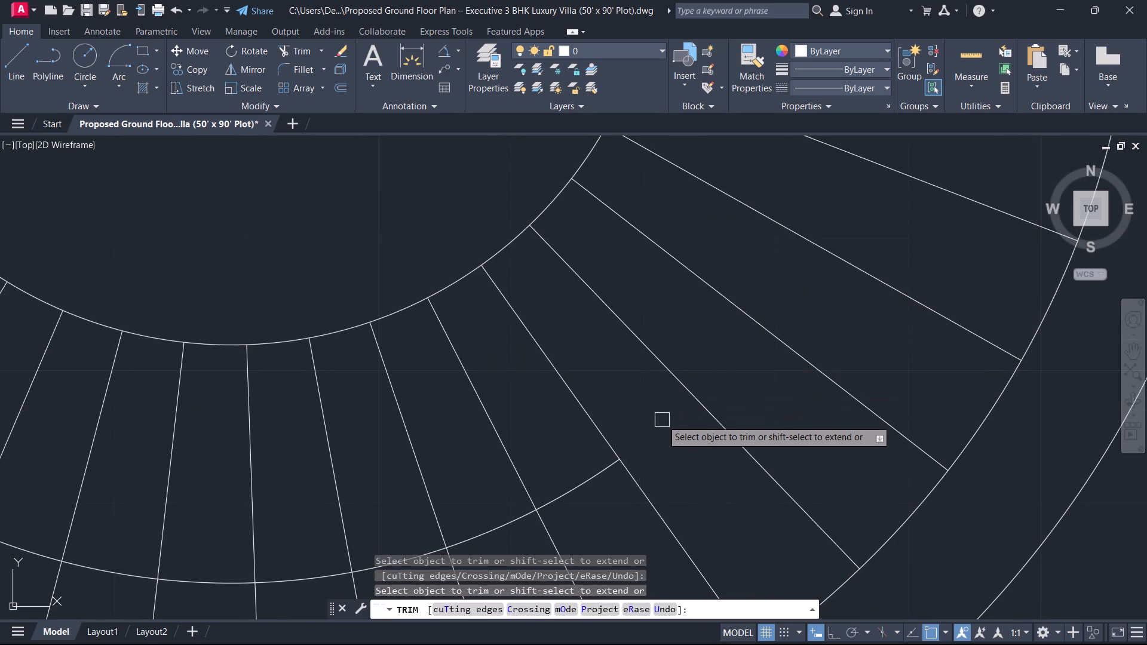
{"action": "left_click", "coordinate": [603, 474]}
{"action": "scroll", "coordinate": [545, 480], "scroll_direction": "down", "scroll_amount": 3}
{"action": "middle_click_drag", "start_coordinate": [533, 481], "coordinate": [731, 395]}
{"action": "scroll", "coordinate": [729, 397], "scroll_direction": "up", "scroll_amount": 3}
{"action": "left_click", "coordinate": [638, 451]}
{"action": "left_click", "coordinate": [718, 438]}
{"action": "left_click", "coordinate": [813, 417]}
{"action": "key", "text": "Escape"}
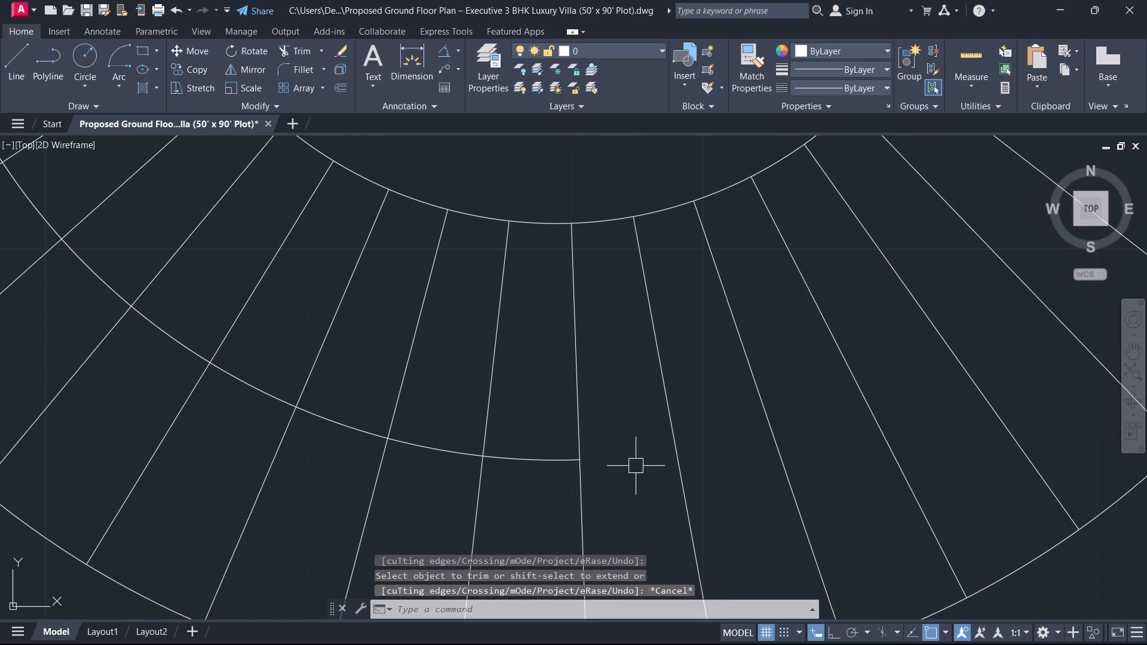
Draw a three-sided inscribed polygon of about 1.3" radius on the direction line's end as an arrowhead pointing right.
{"action": "key", "text": "p"}
{"action": "key", "text": "o"}
{"action": "type", "text": "L"}
{"action": "key", "text": "space"}
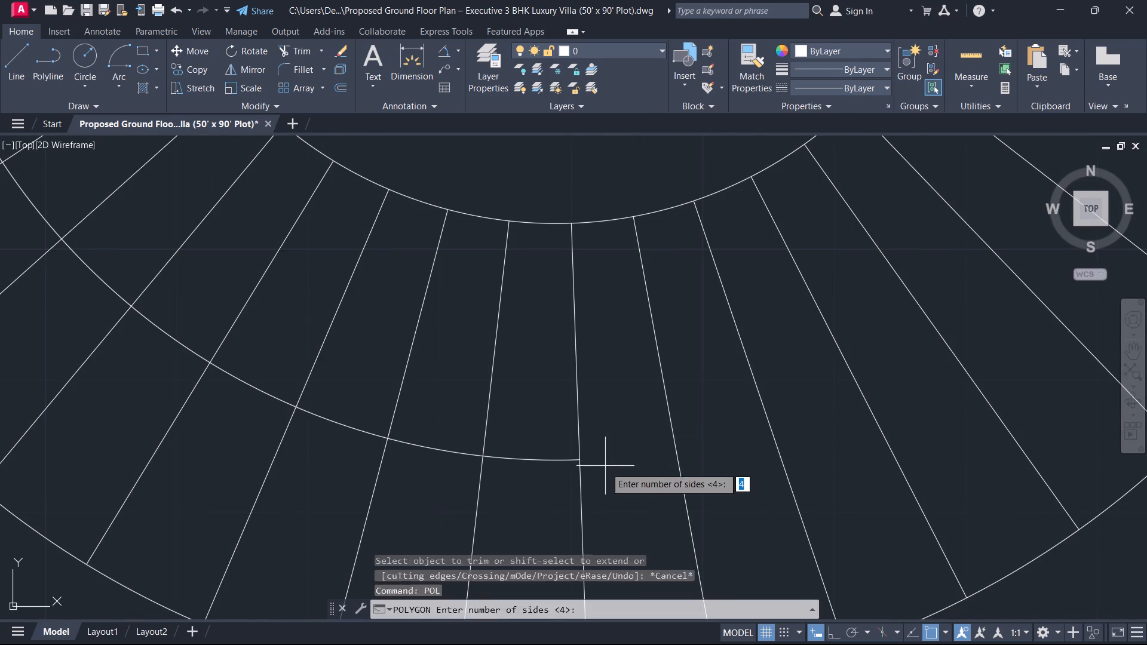
{"action": "key", "text": "3"}
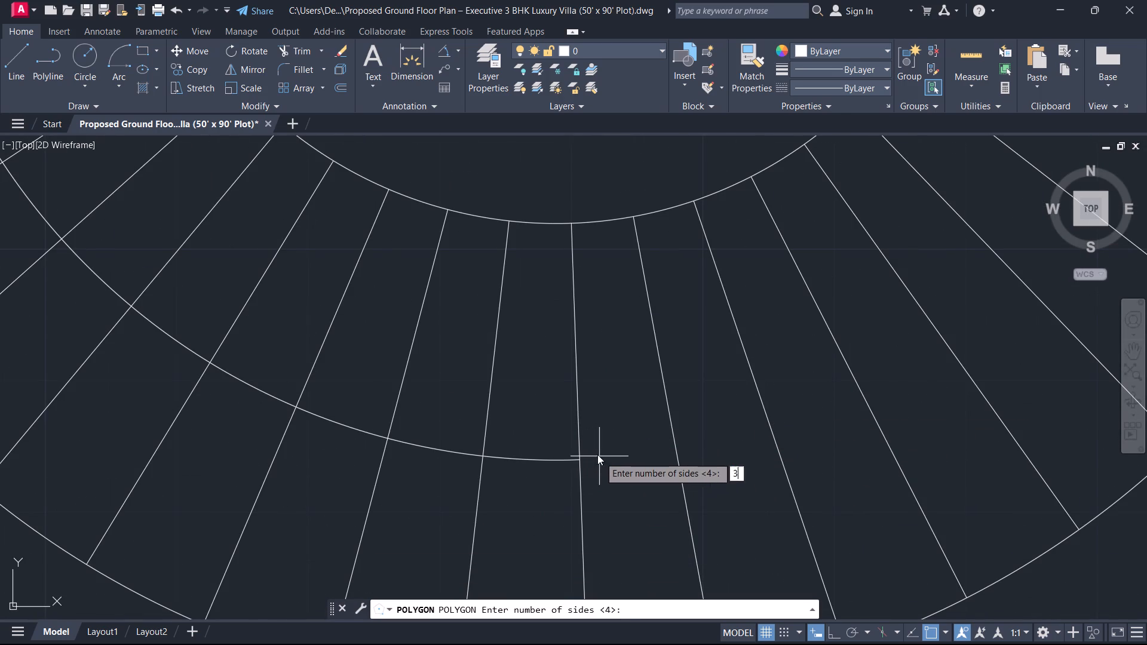
{"action": "key", "text": "Return"}
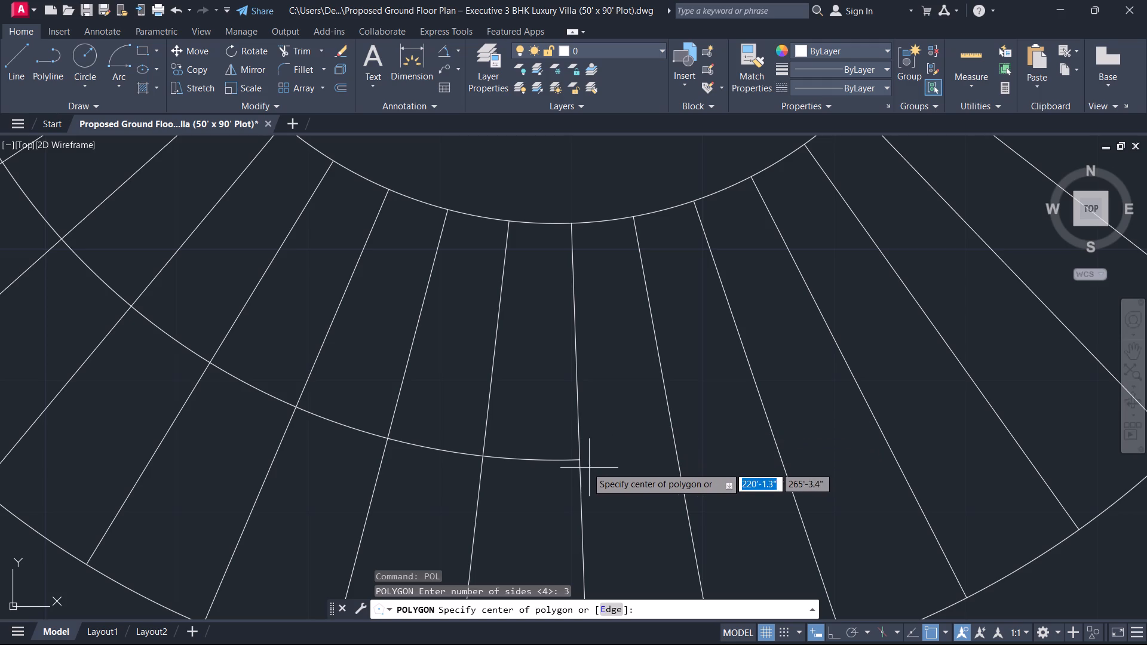
{"action": "left_click", "coordinate": [580, 456]}
{"action": "left_click_drag", "start_coordinate": [628, 492], "coordinate": [580, 456]}
{"action": "scroll", "coordinate": [568, 434], "scroll_direction": "up", "scroll_amount": 2}
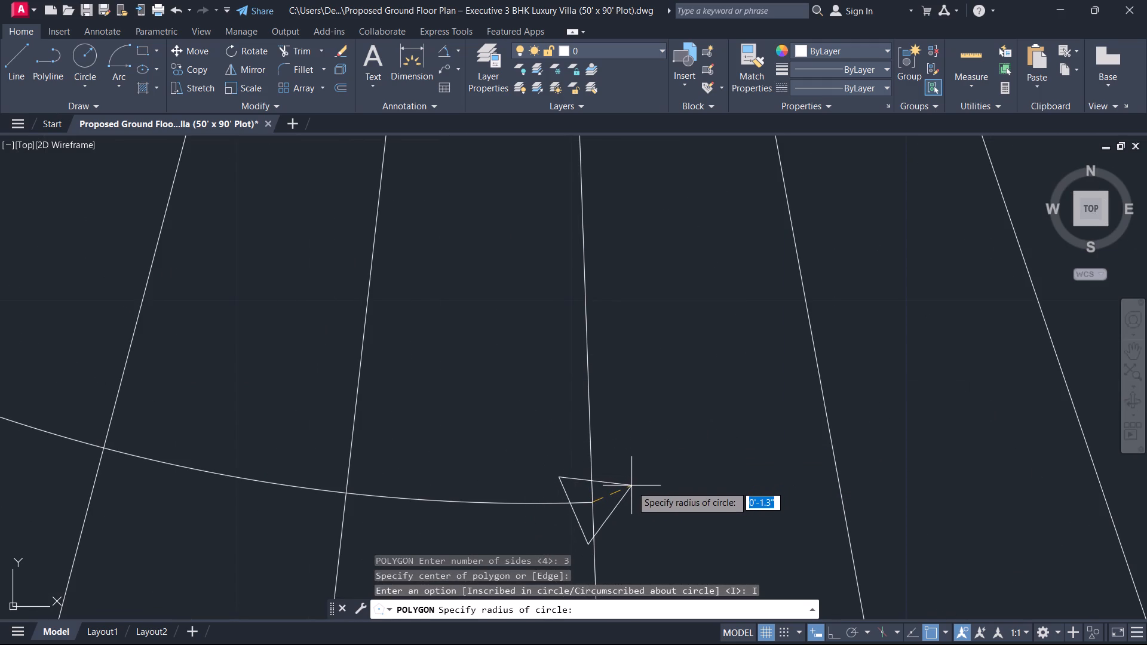
{"action": "left_click", "coordinate": [636, 500]}
{"action": "key", "text": "Escape"}
{"action": "scroll", "coordinate": [581, 522], "scroll_direction": "up", "scroll_amount": 2}
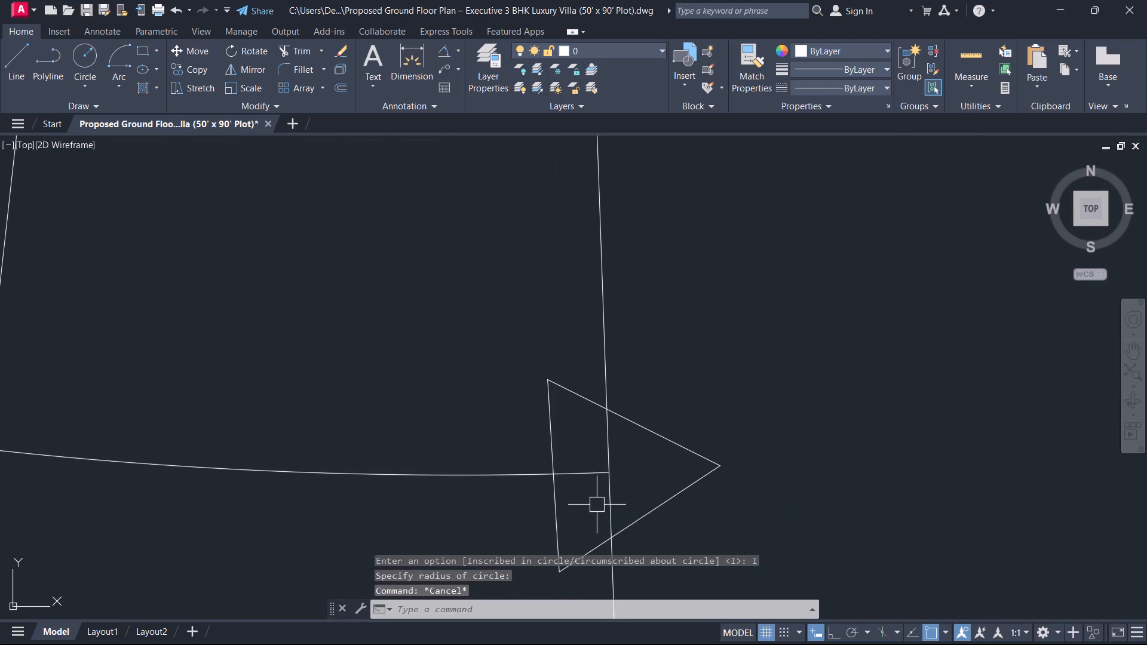
Trim the parts of the direction line and tread line that lie inside the triangular arrowhead.
{"action": "type", "text": "TR"}
{"action": "key", "text": "space"}
{"action": "left_click_drag", "start_coordinate": [631, 486], "coordinate": [600, 479]}
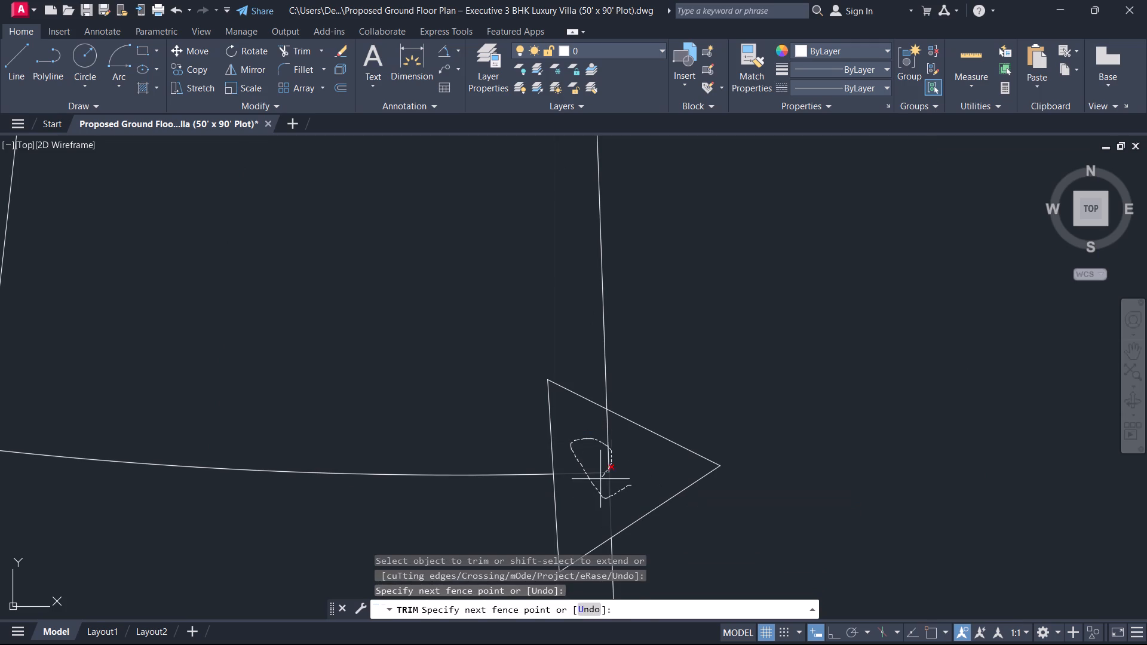
{"action": "left_click_drag", "start_coordinate": [600, 479], "coordinate": [598, 480]}
{"action": "key", "text": "Escape"}
Hatch the triangular arrowhead and change the hatch pattern to SOLID.
{"action": "type", "text": "H"}
{"action": "key", "text": "space"}
{"action": "left_click", "coordinate": [592, 489]}
{"action": "key", "text": "Escape"}
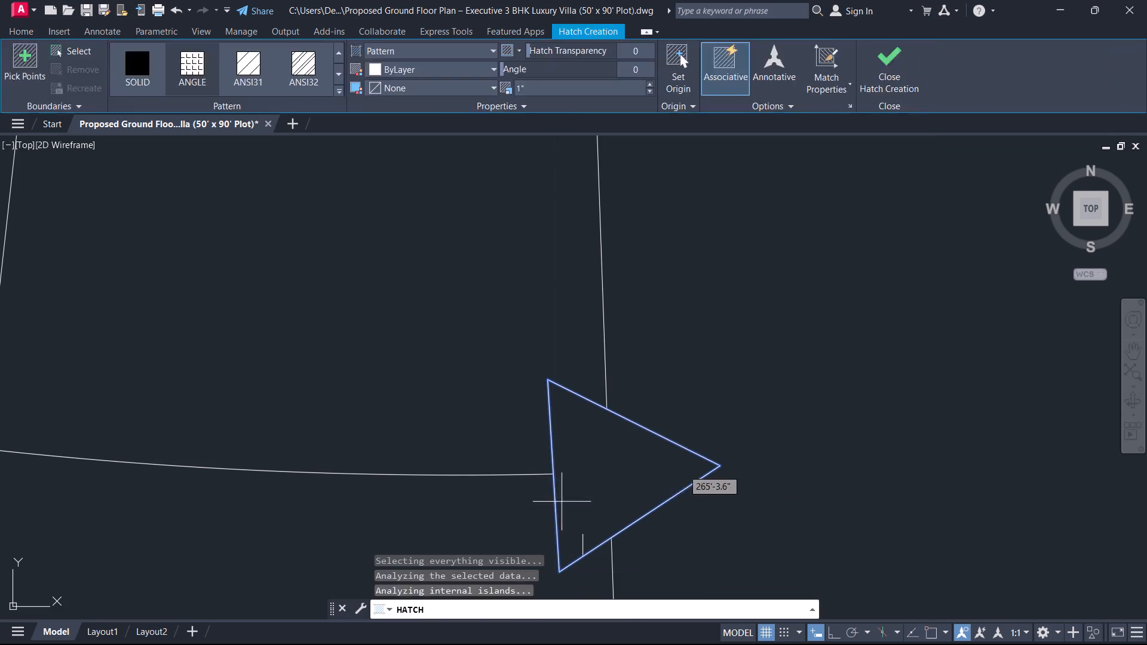
{"action": "left_click", "coordinate": [579, 528]}
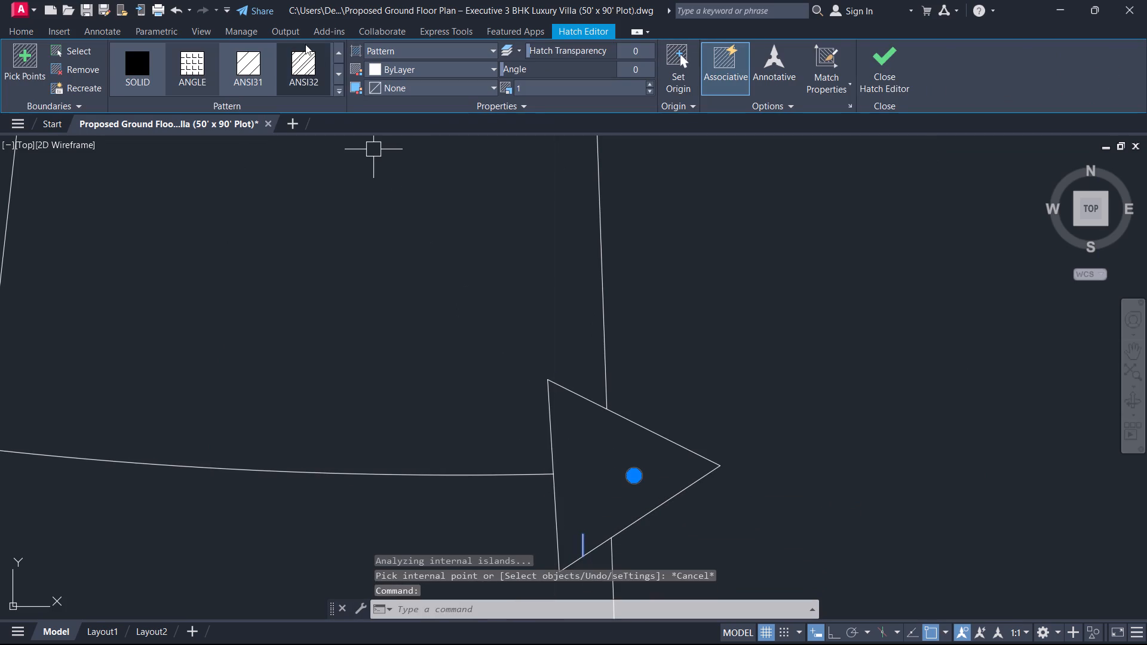
{"action": "left_click", "coordinate": [142, 61]}
{"action": "key", "text": "Escape"}
{"action": "scroll", "coordinate": [438, 253], "scroll_direction": "down", "scroll_amount": 1}
{"action": "scroll", "coordinate": [452, 293], "scroll_direction": "up", "scroll_amount": 1}
{"action": "scroll", "coordinate": [478, 362], "scroll_direction": "down", "scroll_amount": 3}
{"action": "key", "text": "Escape"}
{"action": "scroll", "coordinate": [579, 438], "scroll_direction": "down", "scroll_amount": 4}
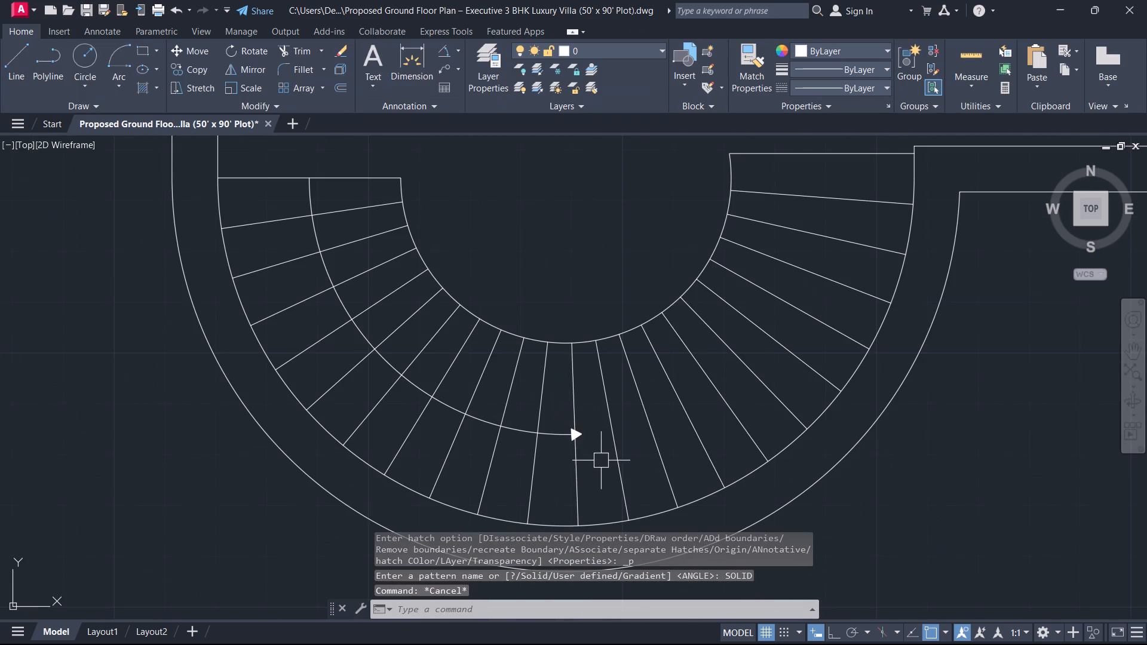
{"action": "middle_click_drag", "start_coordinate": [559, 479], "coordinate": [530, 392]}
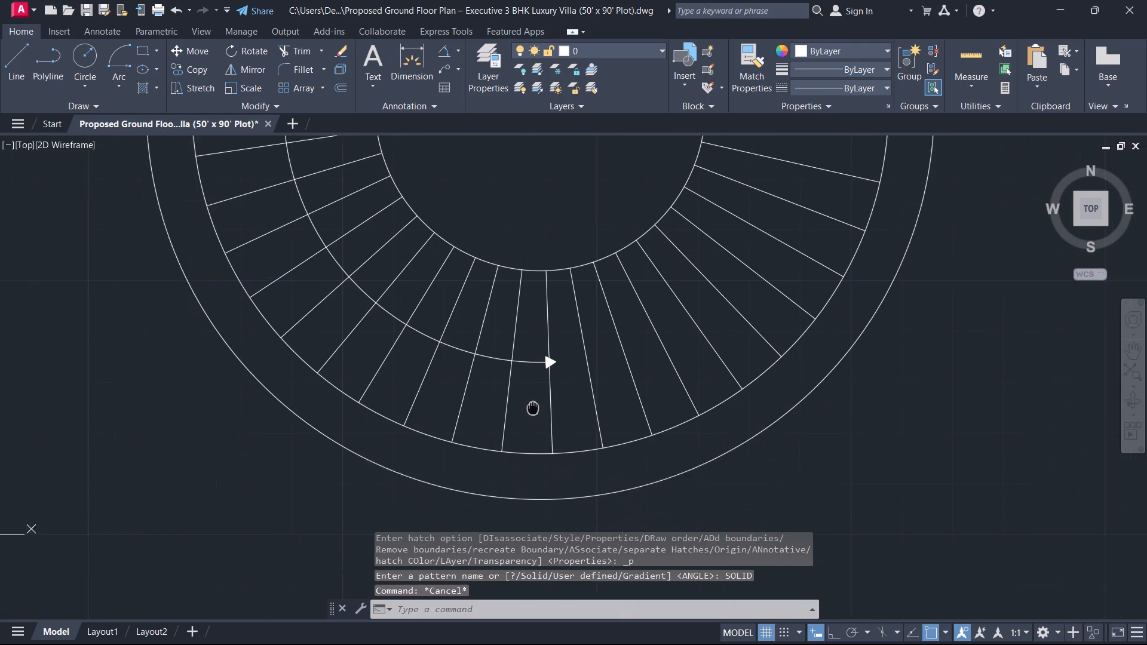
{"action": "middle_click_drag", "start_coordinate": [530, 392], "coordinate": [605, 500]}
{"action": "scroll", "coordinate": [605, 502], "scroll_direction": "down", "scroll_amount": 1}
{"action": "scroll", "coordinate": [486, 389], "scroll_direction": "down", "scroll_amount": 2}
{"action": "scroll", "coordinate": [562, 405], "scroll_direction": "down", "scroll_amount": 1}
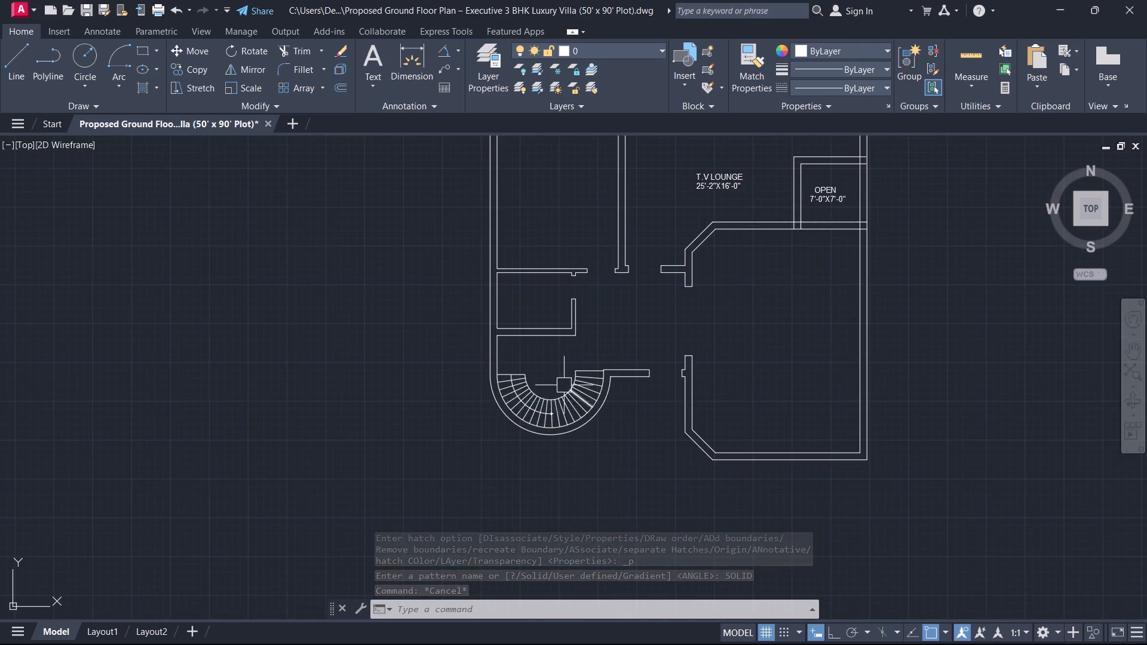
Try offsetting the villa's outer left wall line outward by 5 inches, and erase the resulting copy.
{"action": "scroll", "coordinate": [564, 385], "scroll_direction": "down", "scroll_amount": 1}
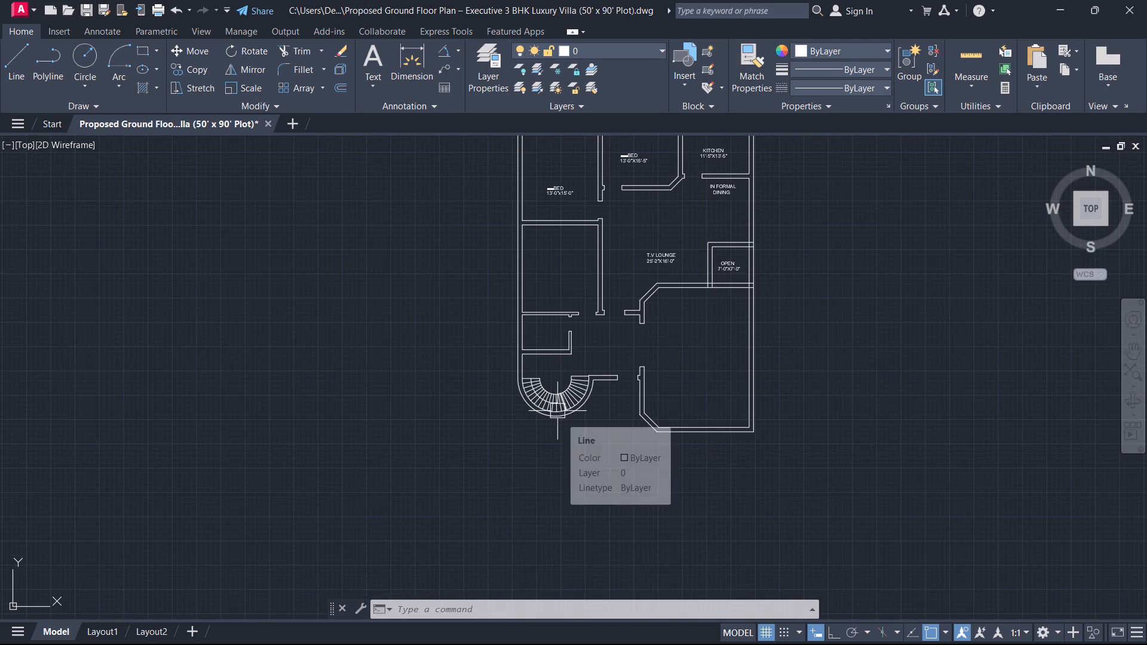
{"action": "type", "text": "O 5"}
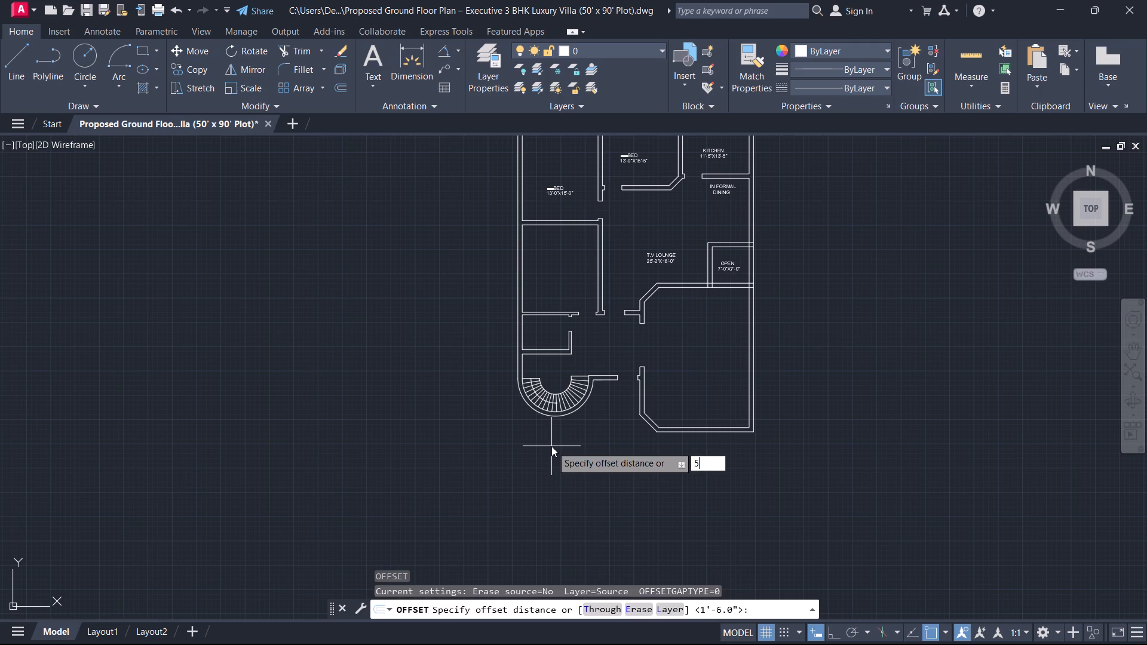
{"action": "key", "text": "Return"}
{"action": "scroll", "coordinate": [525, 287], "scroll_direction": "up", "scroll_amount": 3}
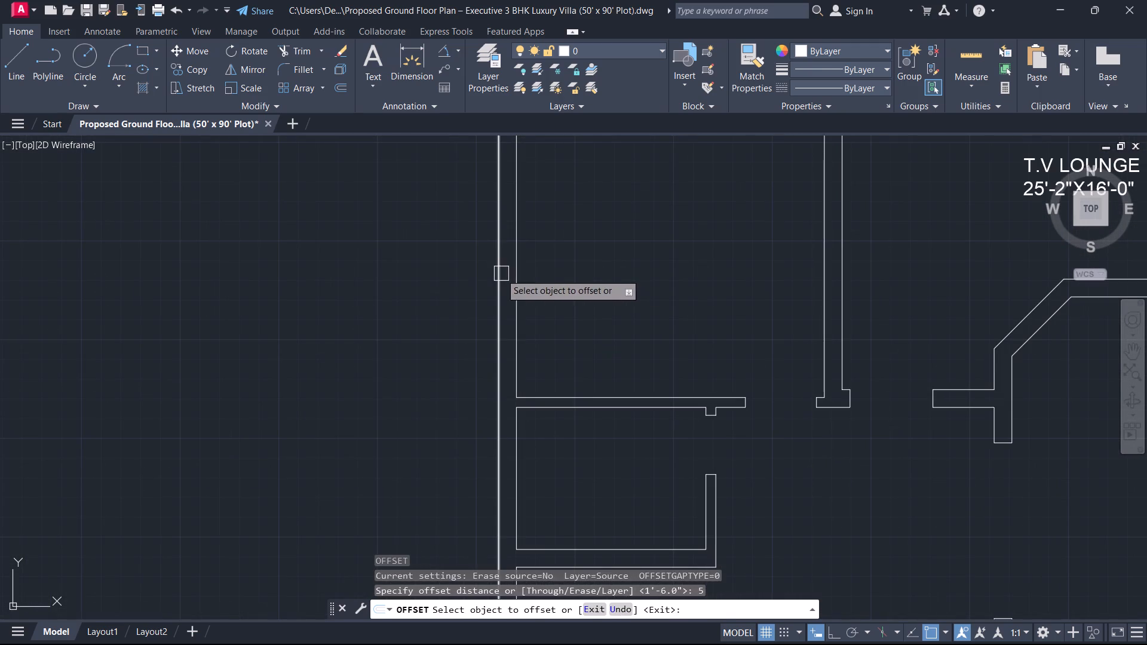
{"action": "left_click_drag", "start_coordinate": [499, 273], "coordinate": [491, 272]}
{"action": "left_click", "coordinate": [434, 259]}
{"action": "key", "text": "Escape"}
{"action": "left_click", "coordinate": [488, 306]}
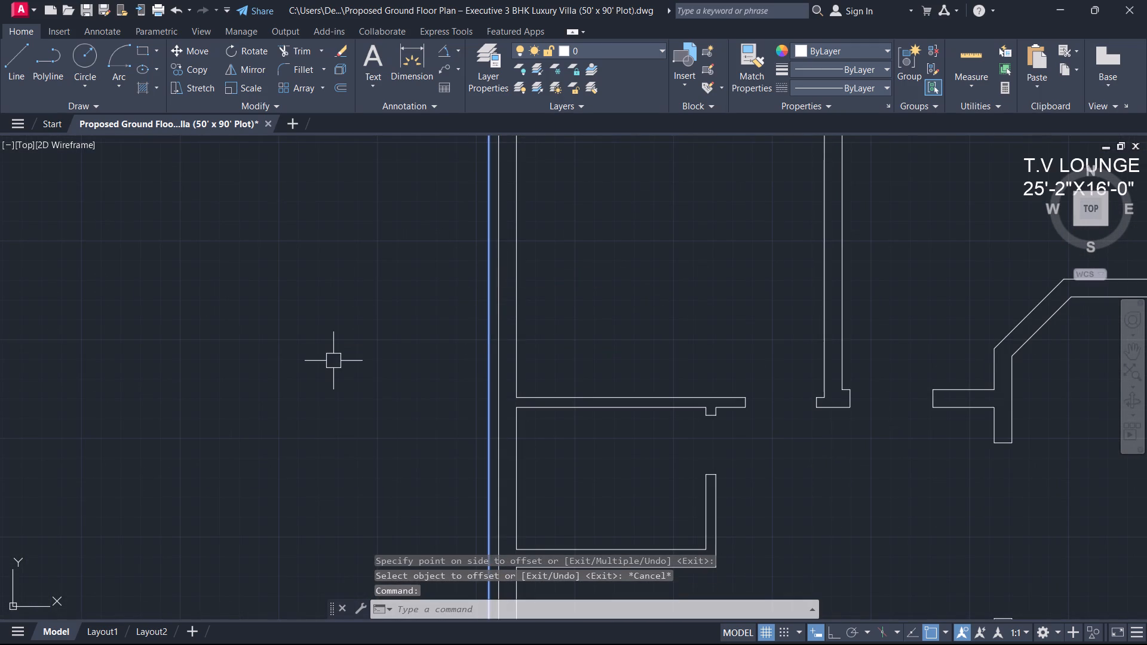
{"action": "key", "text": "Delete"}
Offset the villa's outer left wall line 5' outward, away from the building.
{"action": "type", "text": "O"}
{"action": "key", "text": "space"}
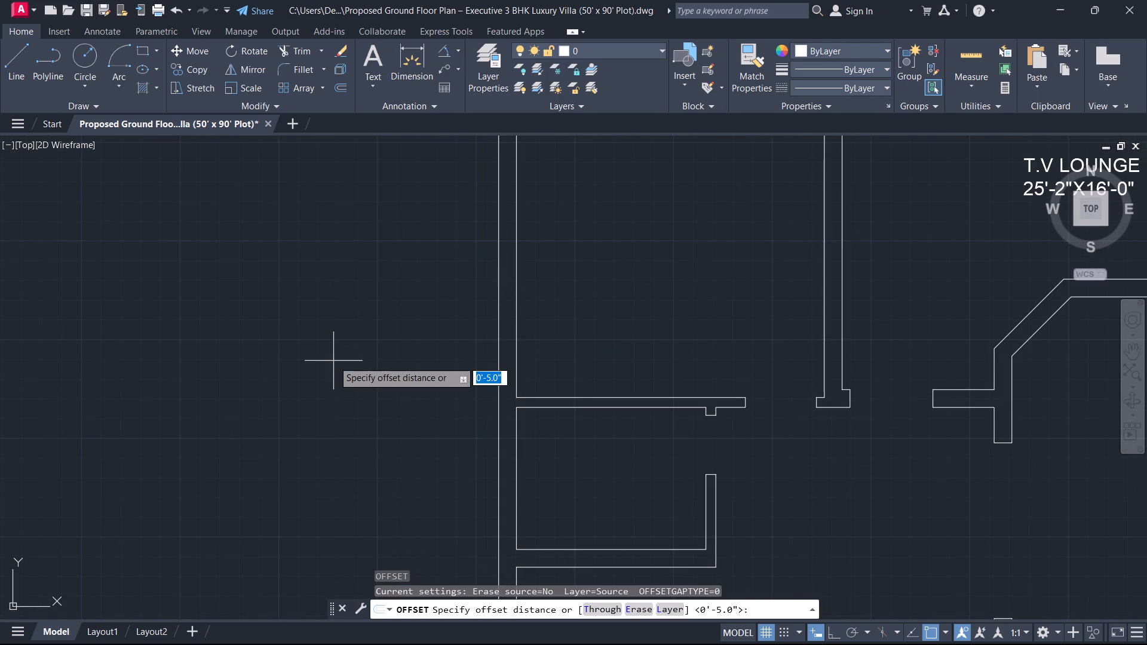
{"action": "type", "text": "5'"}
{"action": "key", "text": "Return"}
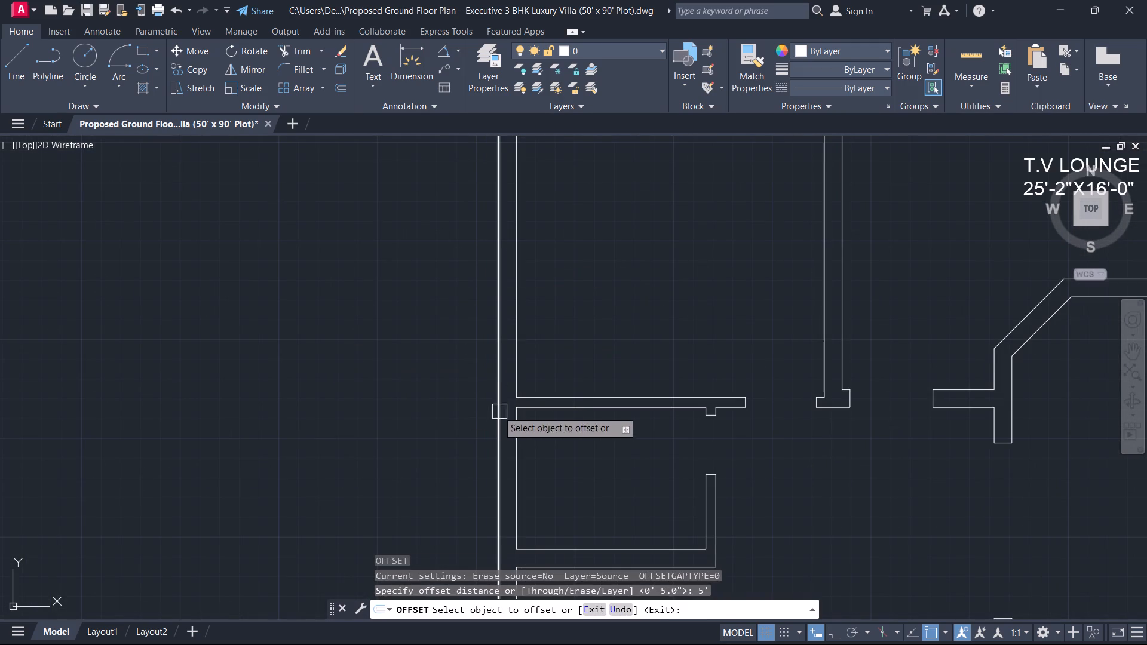
{"action": "left_click", "coordinate": [503, 408]}
{"action": "left_click", "coordinate": [442, 398]}
{"action": "key", "text": "Escape"}
Add a two-line multiline text label reading GUEST BED and 13'-0"X15'-0" in the unlabelled room below the left bedroom.
{"action": "scroll", "coordinate": [568, 362], "scroll_direction": "down", "scroll_amount": 3}
{"action": "middle_click_drag", "start_coordinate": [617, 355], "coordinate": [592, 452]}
{"action": "scroll", "coordinate": [576, 429], "scroll_direction": "up", "scroll_amount": 1}
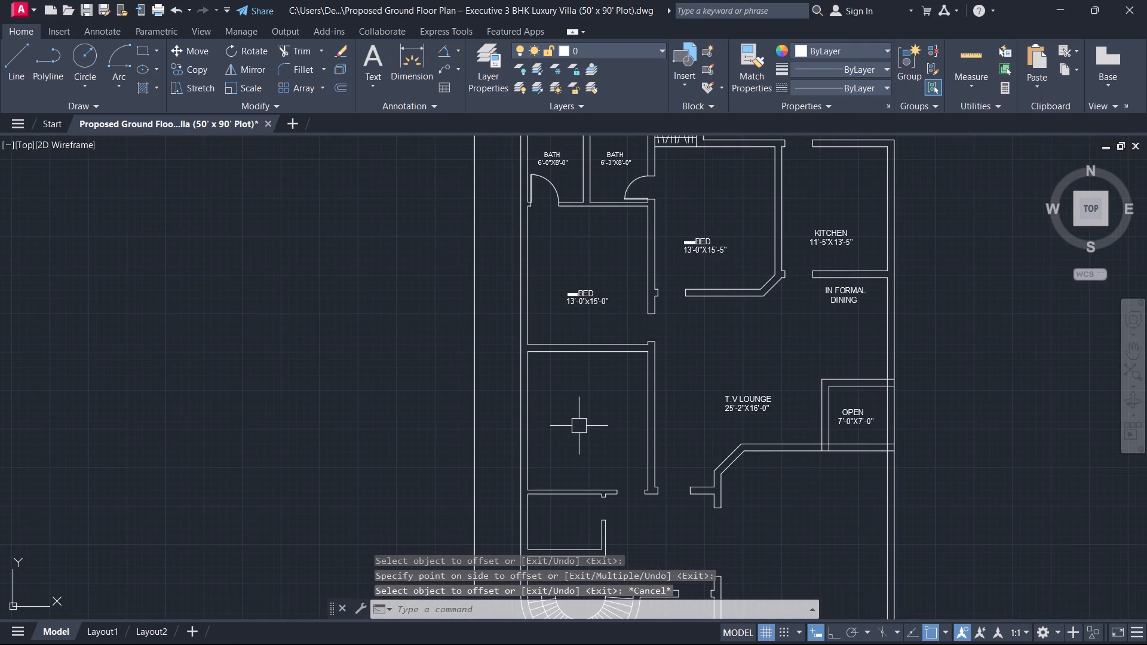
{"action": "scroll", "coordinate": [575, 426], "scroll_direction": "down", "scroll_amount": 1}
{"action": "middle_click", "coordinate": [575, 426]}
{"action": "scroll", "coordinate": [575, 426], "scroll_direction": "up", "scroll_amount": 2}
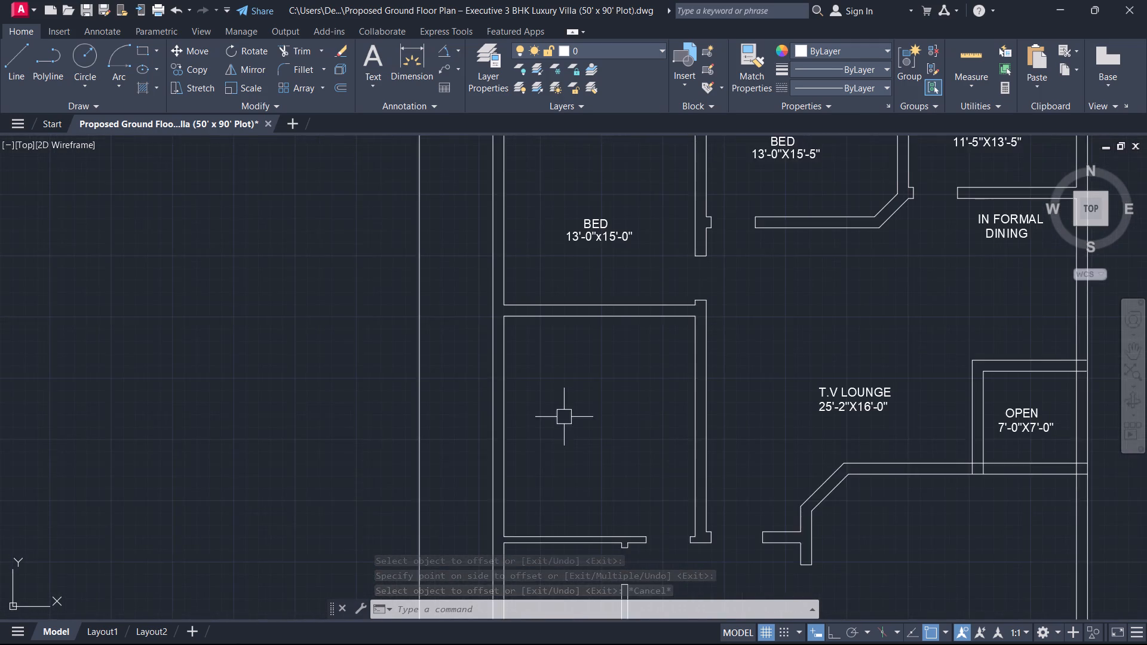
{"action": "middle_click_drag", "start_coordinate": [564, 417], "coordinate": [571, 376]}
{"action": "scroll", "coordinate": [573, 414], "scroll_direction": "up", "scroll_amount": 1}
{"action": "type", "text": "T"}
{"action": "key", "text": "space"}
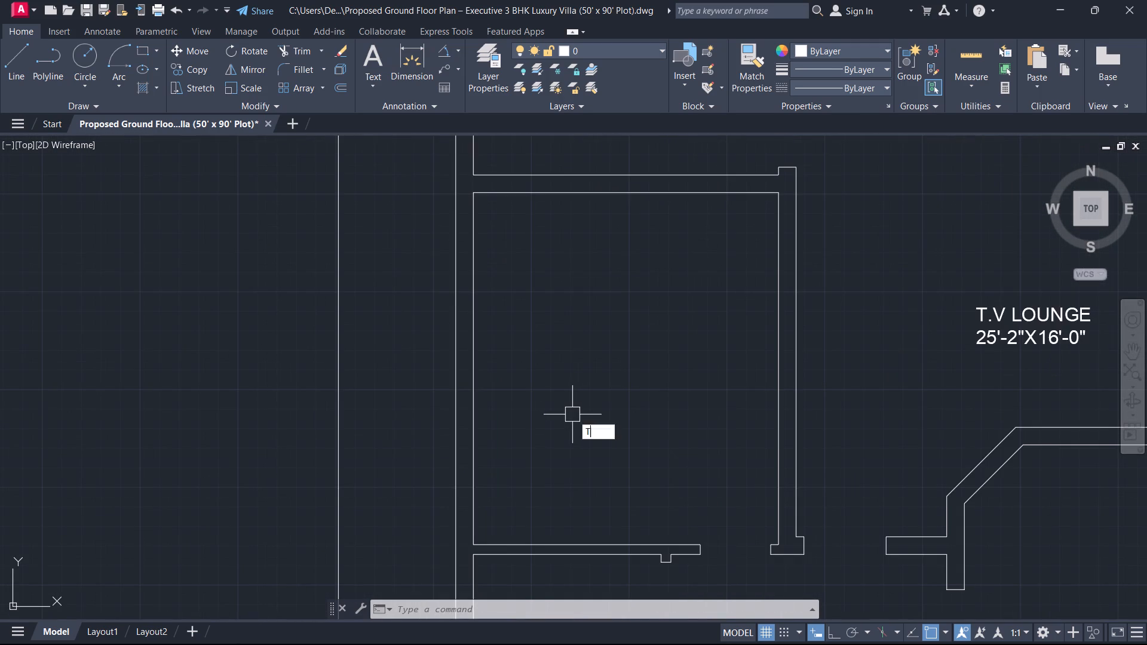
{"action": "scroll", "coordinate": [572, 414], "scroll_direction": "up", "scroll_amount": 2}
{"action": "left_click_drag", "start_coordinate": [491, 426], "coordinate": [506, 437]}
{"action": "left_click", "coordinate": [930, 505]}
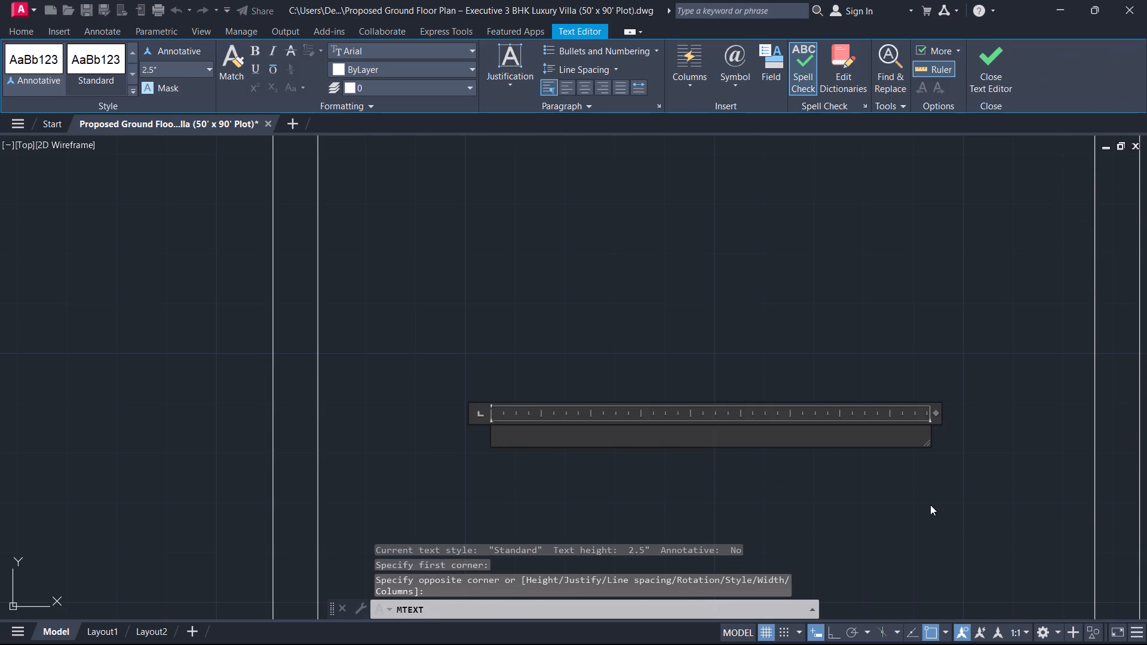
{"action": "key", "text": "g"}
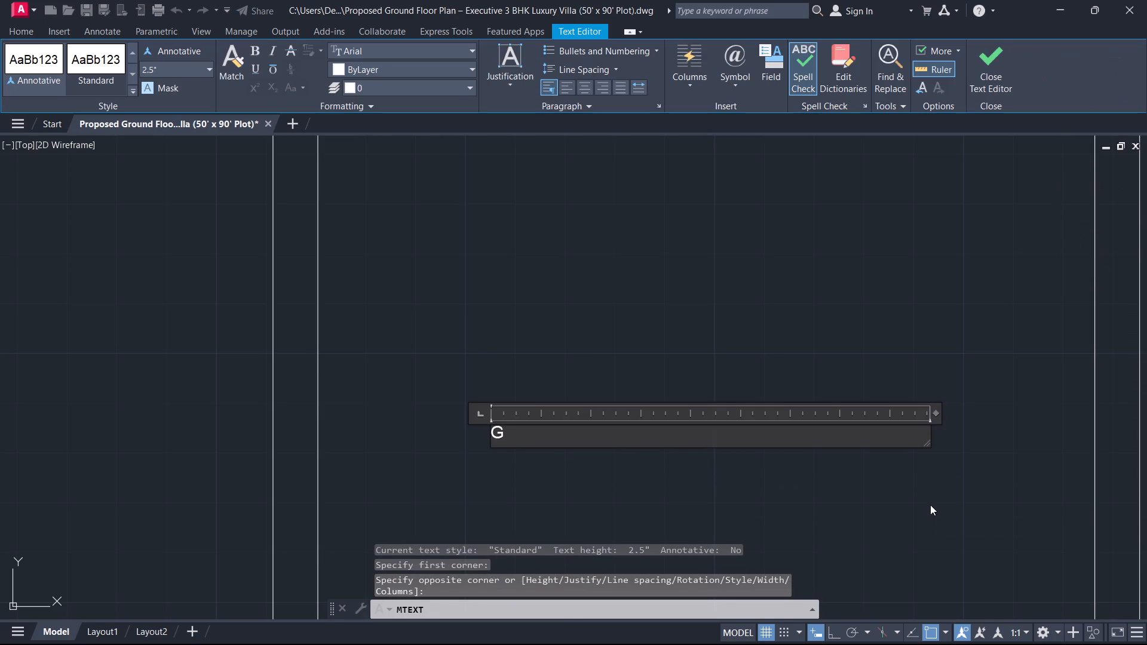
{"action": "type", "text": "UEST"}
{"action": "key", "text": "space"}
{"action": "type", "text": "BBED"}
{"action": "key", "text": "space"}
{"action": "key", "text": "BackSpace"}
{"action": "key", "text": "BackSpace"}
{"action": "key", "text": "BackSpace"}
{"action": "key", "text": "BackSpace"}
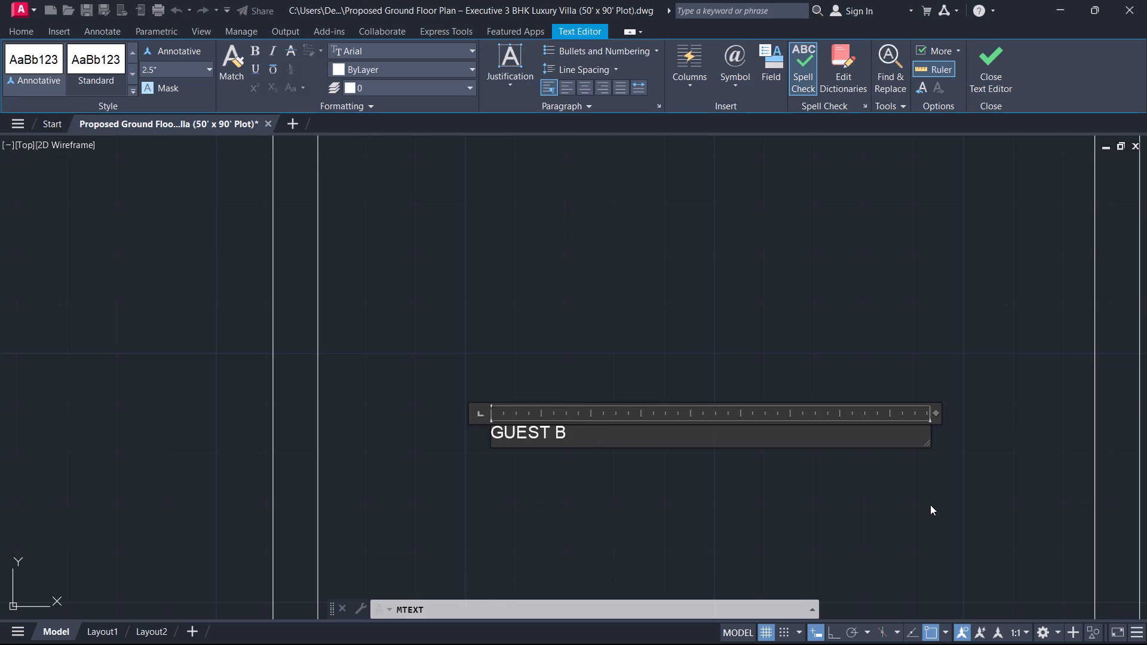
{"action": "type", "text": "ED"}
{"action": "key", "text": "Return"}
{"action": "type", "text": "12"}
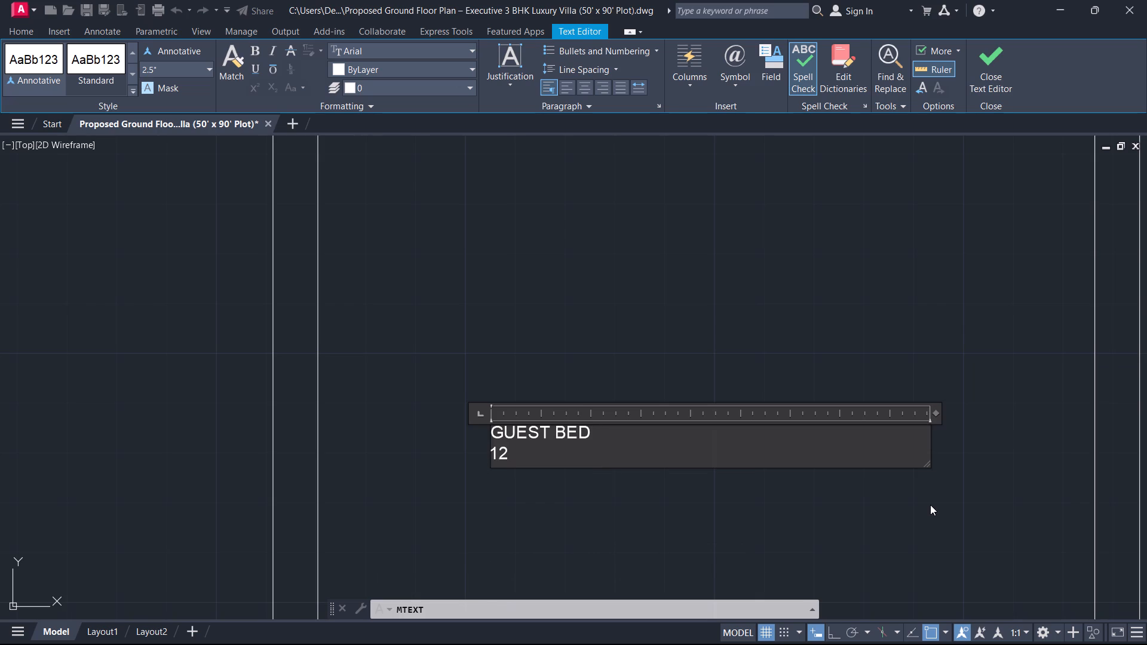
{"action": "key", "text": "BackSpace"}
{"action": "type", "text": "3'"}
{"action": "type", "text": "-0\""}
{"action": "type", "text": "X15'"}
{"action": "type", "text": "-0\""}
Set the text height of the whole guest bedroom label to 7" and finish the text.
{"action": "key", "text": "ctrl+a"}
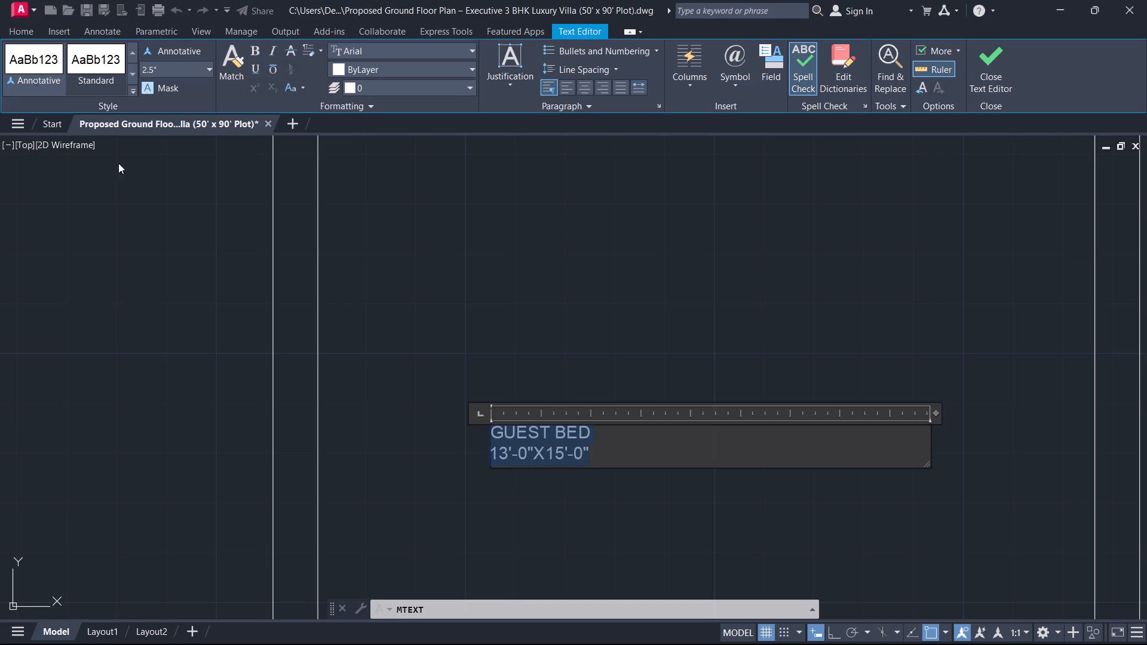
{"action": "left_click", "coordinate": [175, 69]}
{"action": "key", "text": "7"}
{"action": "key", "text": "Return"}
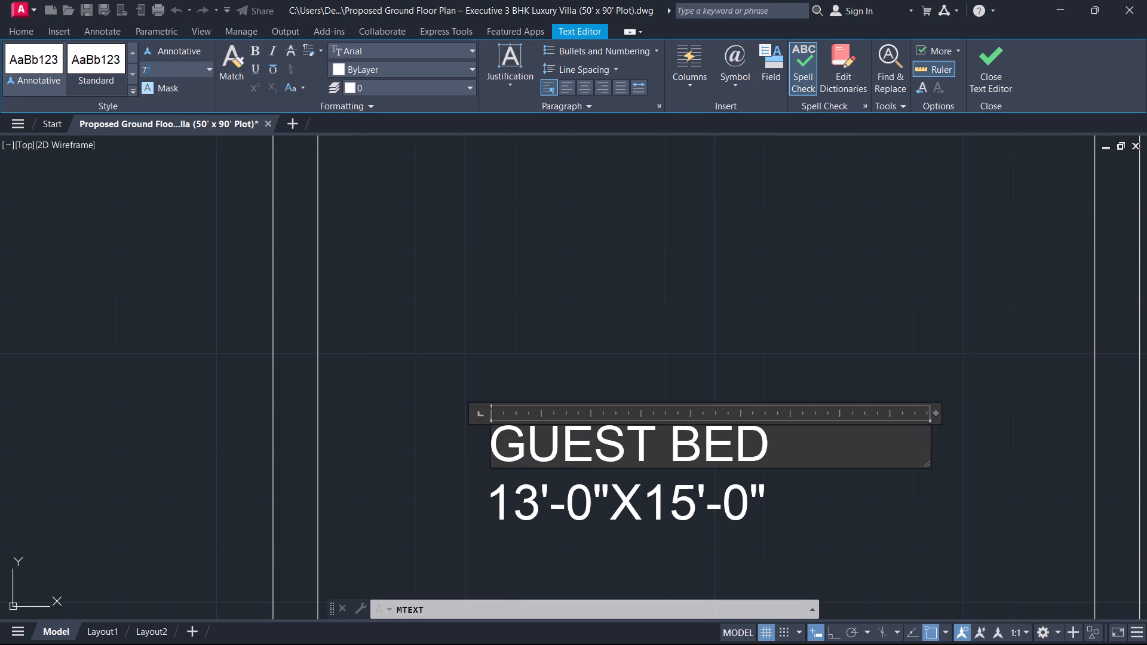
{"action": "scroll", "coordinate": [1014, 76], "scroll_direction": "down", "scroll_amount": 2}
{"action": "left_click", "coordinate": [1010, 78]}
Extend the inner line of the OPEN area's upper wall to the outer face of the right exterior wall.
{"action": "scroll", "coordinate": [841, 300], "scroll_direction": "down", "scroll_amount": 3}
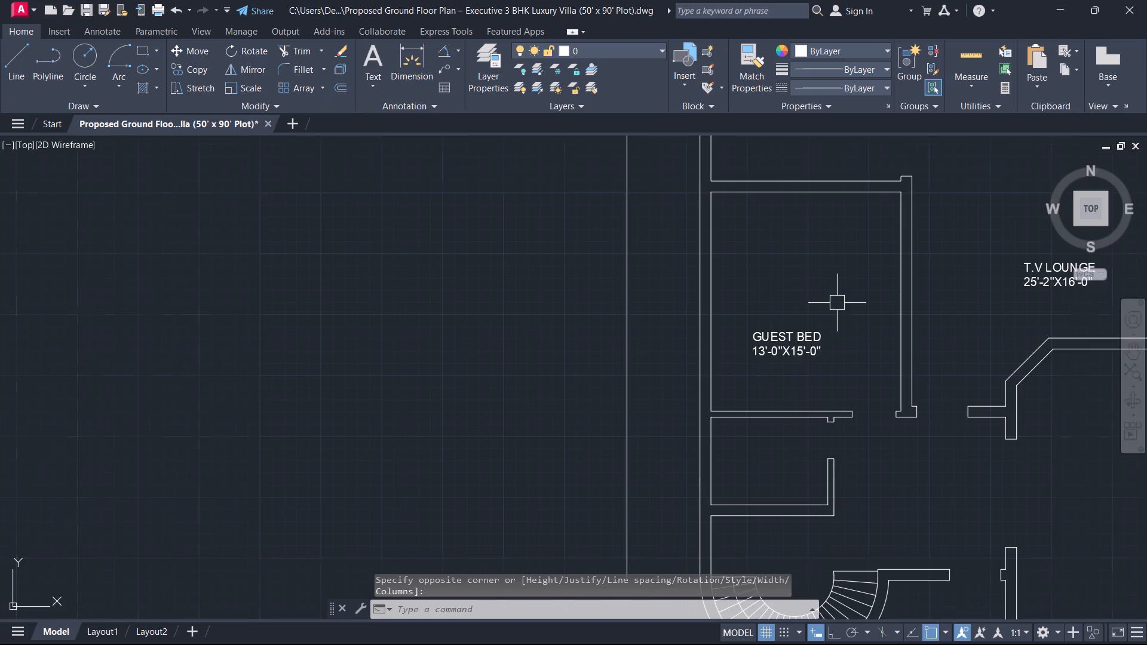
{"action": "middle_click_drag", "start_coordinate": [830, 303], "coordinate": [644, 357]}
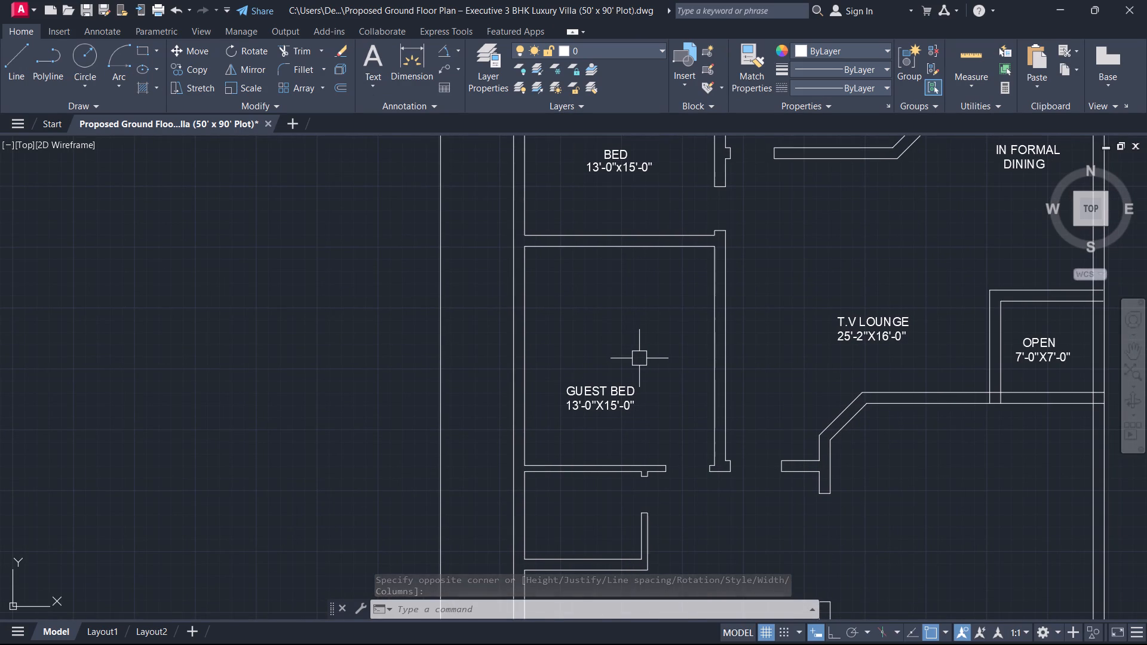
{"action": "scroll", "coordinate": [698, 430], "scroll_direction": "down", "scroll_amount": 2}
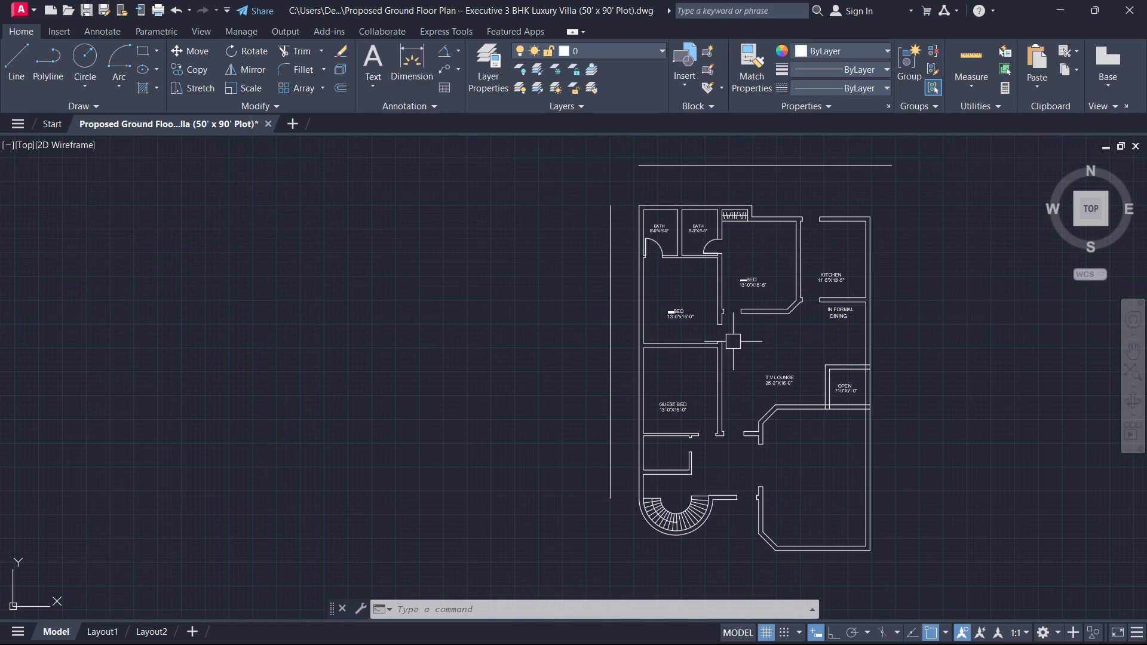
{"action": "scroll", "coordinate": [759, 355], "scroll_direction": "down", "scroll_amount": 2}
{"action": "scroll", "coordinate": [780, 377], "scroll_direction": "up", "scroll_amount": 2}
{"action": "middle_click_drag", "start_coordinate": [780, 377], "coordinate": [790, 385]}
{"action": "scroll", "coordinate": [780, 377], "scroll_direction": "up", "scroll_amount": 1}
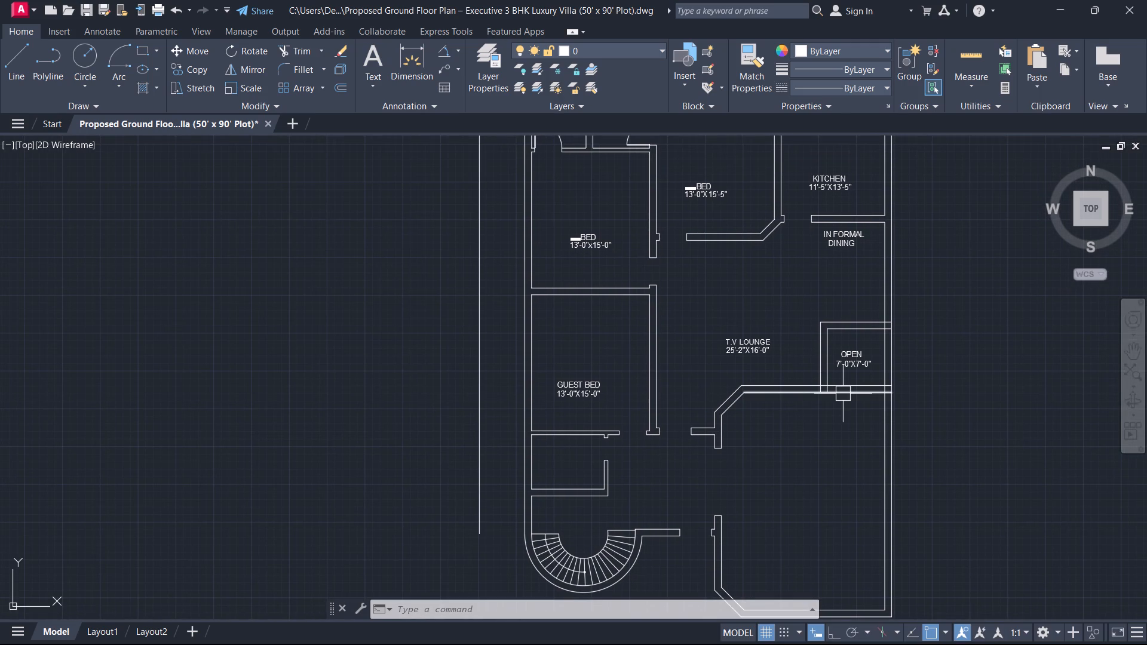
{"action": "scroll", "coordinate": [906, 360], "scroll_direction": "up", "scroll_amount": 1}
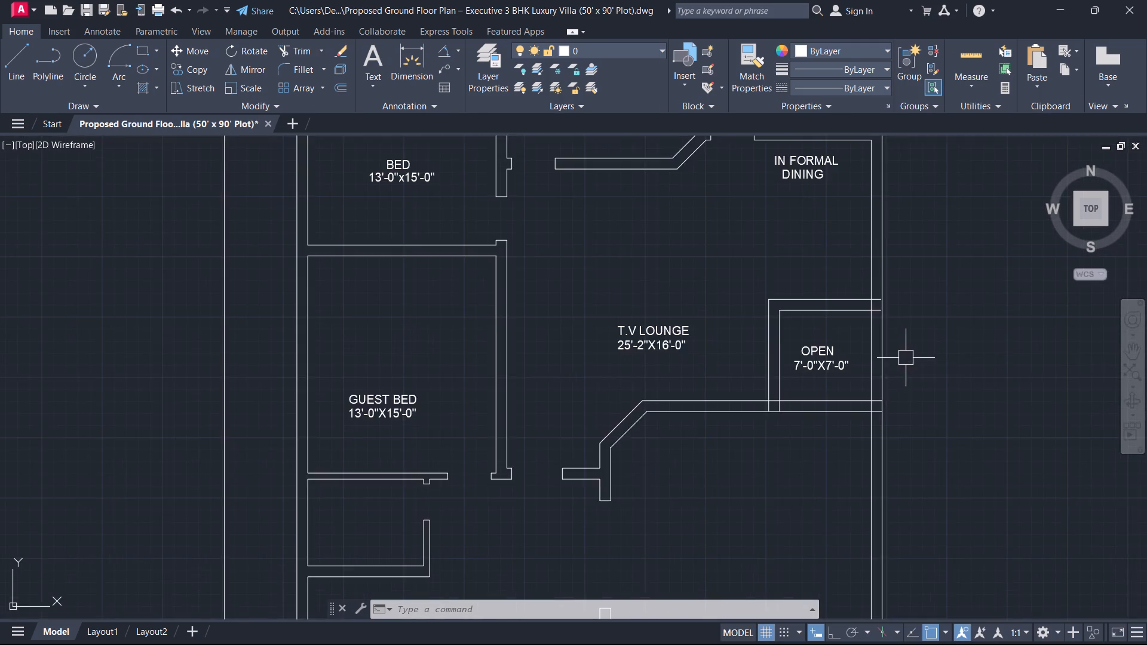
{"action": "scroll", "coordinate": [906, 358], "scroll_direction": "up", "scroll_amount": 1}
{"action": "scroll", "coordinate": [836, 318], "scroll_direction": "up", "scroll_amount": 1}
{"action": "scroll", "coordinate": [872, 282], "scroll_direction": "up", "scroll_amount": 1}
{"action": "middle_click_drag", "start_coordinate": [872, 282], "coordinate": [826, 295]}
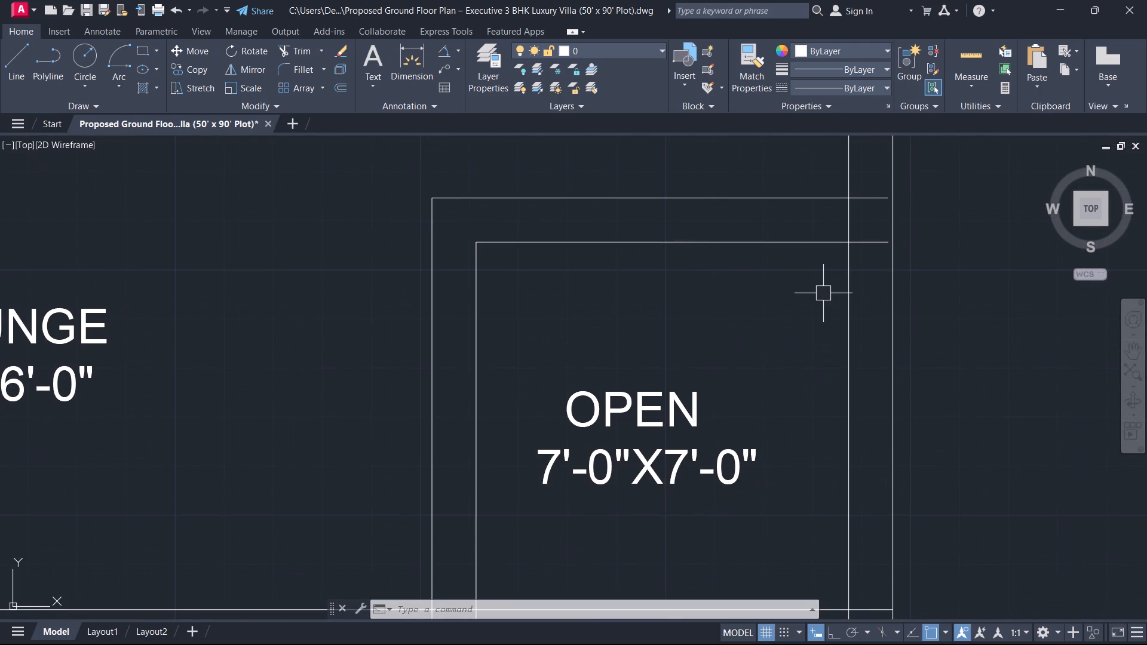
{"action": "type", "text": "EX"}
{"action": "key", "text": "space"}
{"action": "left_click", "coordinate": [872, 241]}
{"action": "key", "text": "Escape"}
Trim the overlapping wall lines where the OPEN area's upper wall meets the right exterior wall.
{"action": "middle_click_drag", "start_coordinate": [845, 244], "coordinate": [715, 341]}
{"action": "type", "text": "TR"}
{"action": "key", "text": "space"}
{"action": "left_click", "coordinate": [734, 293]}
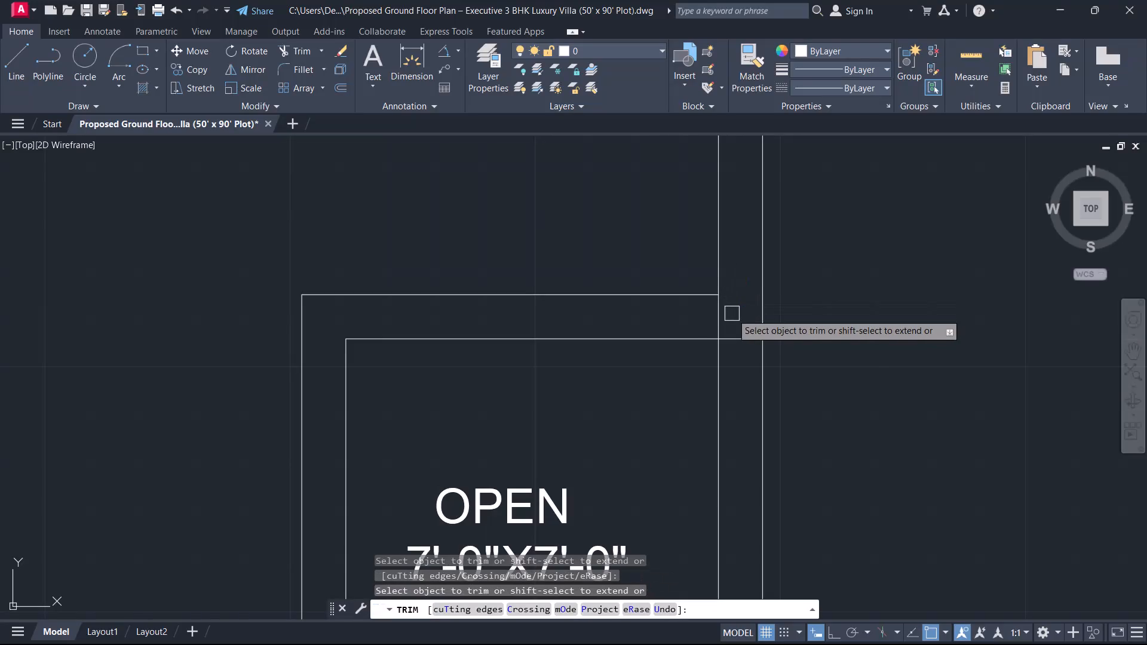
{"action": "left_click", "coordinate": [723, 314]}
Trim the overlapping wall lines at the OPEN area's lower-left corner, where its left wall meets the lower wall.
{"action": "scroll", "coordinate": [651, 347], "scroll_direction": "down", "scroll_amount": 2}
{"action": "middle_click_drag", "start_coordinate": [648, 365], "coordinate": [752, 260]}
{"action": "scroll", "coordinate": [638, 365], "scroll_direction": "up", "scroll_amount": 2}
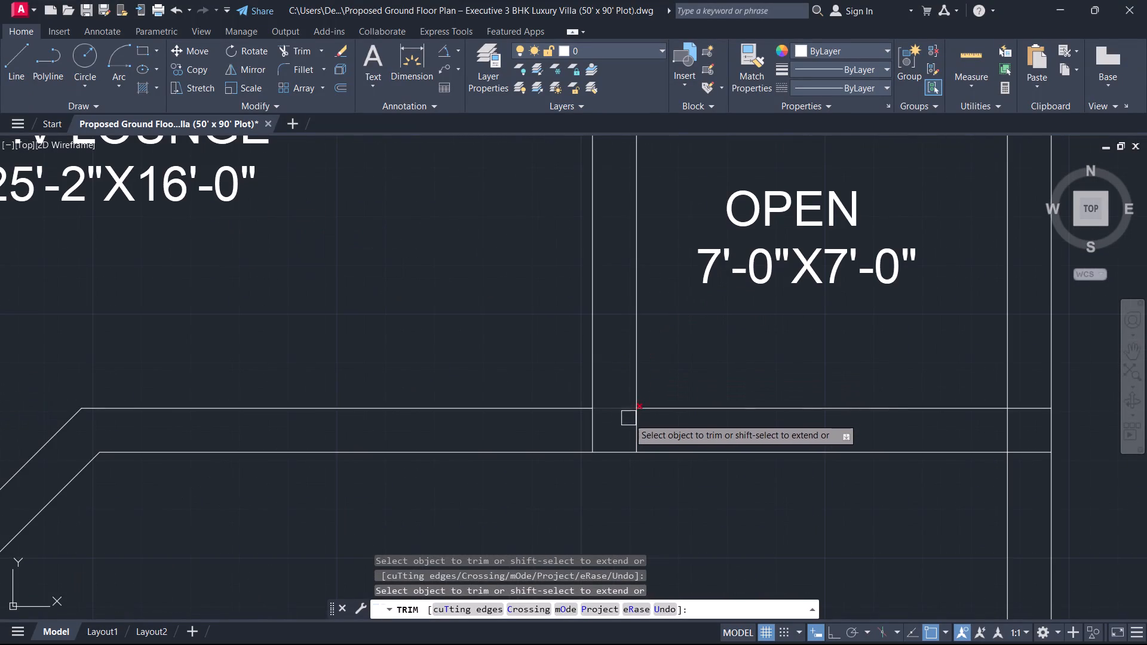
{"action": "left_click", "coordinate": [622, 409]}
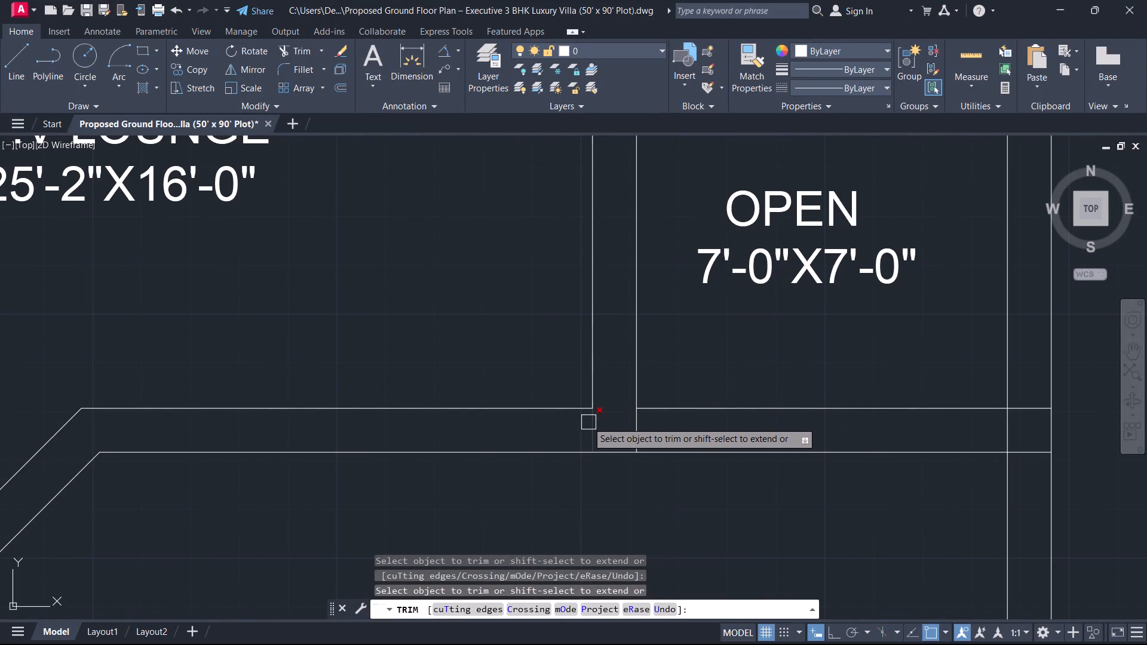
{"action": "left_click", "coordinate": [587, 422]}
{"action": "key", "text": "Escape"}
Trim the right exterior wall's inner line where it crosses the OPEN area's lower wall.
{"action": "scroll", "coordinate": [693, 426], "scroll_direction": "down", "scroll_amount": 2}
{"action": "middle_click_drag", "start_coordinate": [687, 422], "coordinate": [676, 390]}
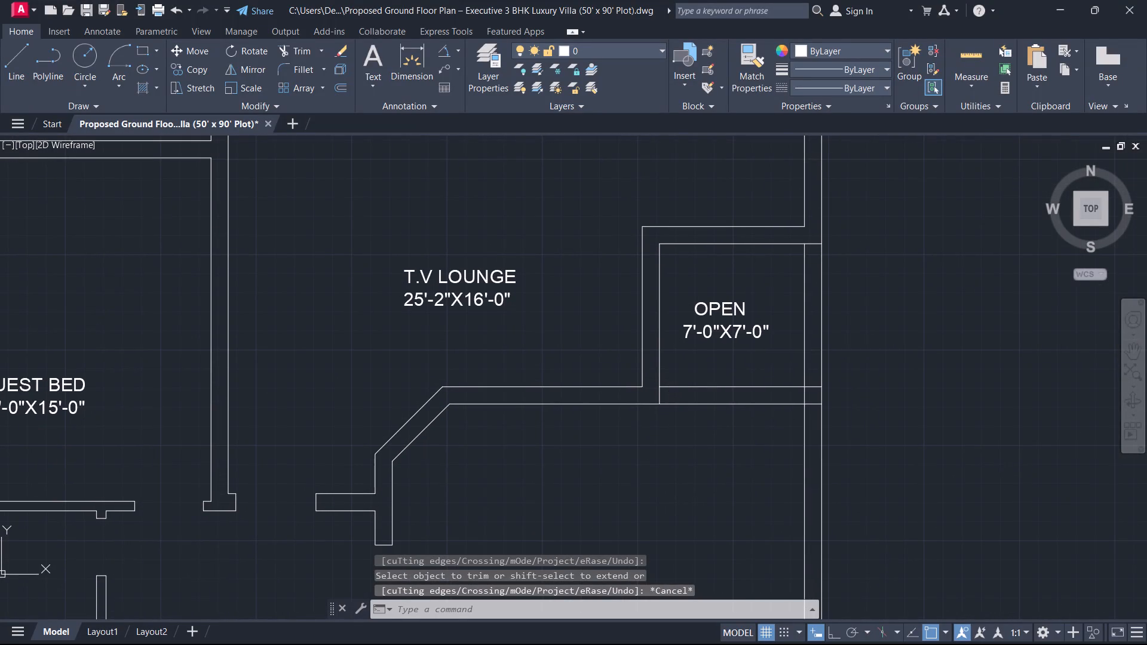
{"action": "scroll", "coordinate": [778, 400], "scroll_direction": "up", "scroll_amount": 2}
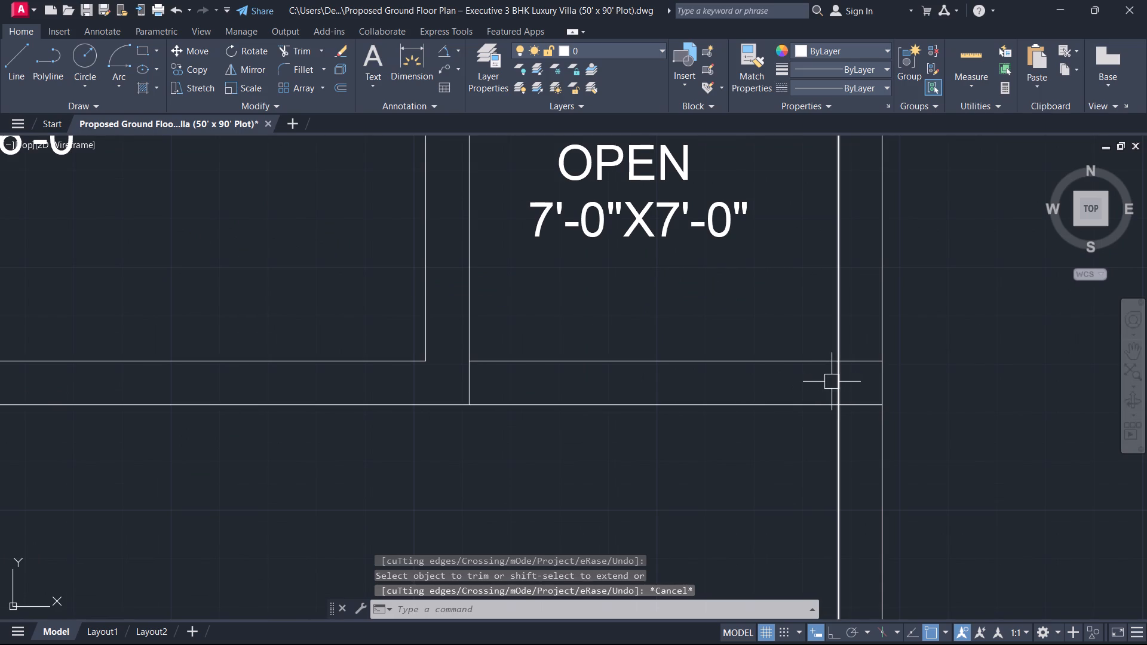
{"action": "type", "text": "TR"}
{"action": "key", "text": "space"}
{"action": "left_click", "coordinate": [838, 377]}
{"action": "key", "text": "Escape"}
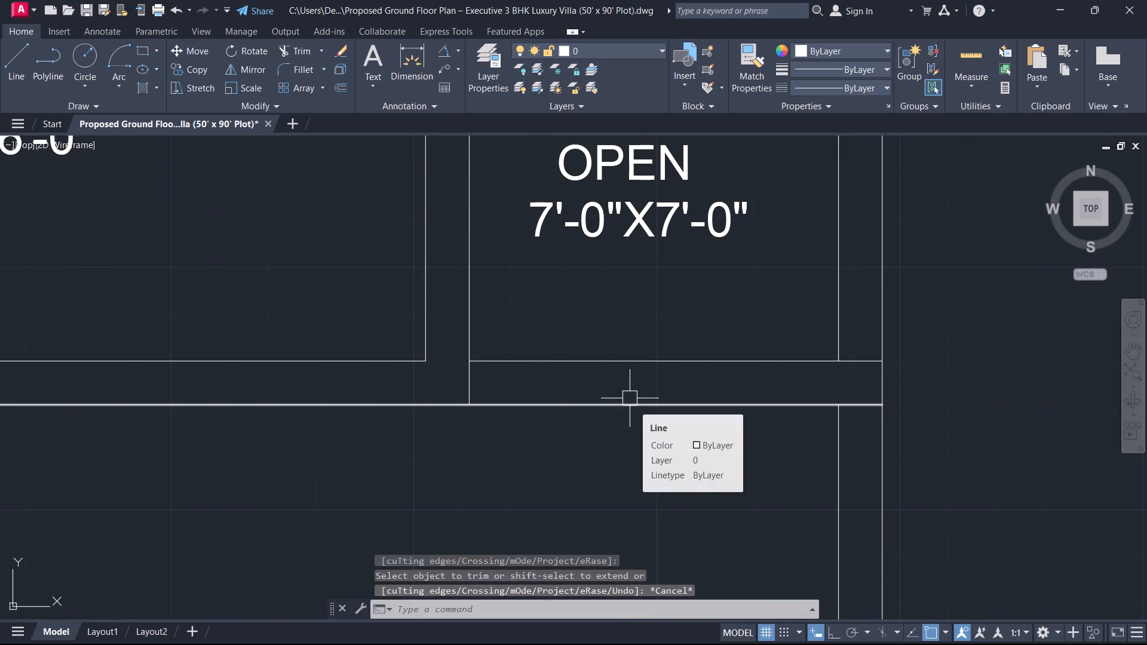
Offset the inner faces of the OPEN area's left and right walls 4 inches into the space.
{"action": "type", "text": "O"}
{"action": "key", "text": "space"}
{"action": "key", "text": "4"}
{"action": "key", "text": "Return"}
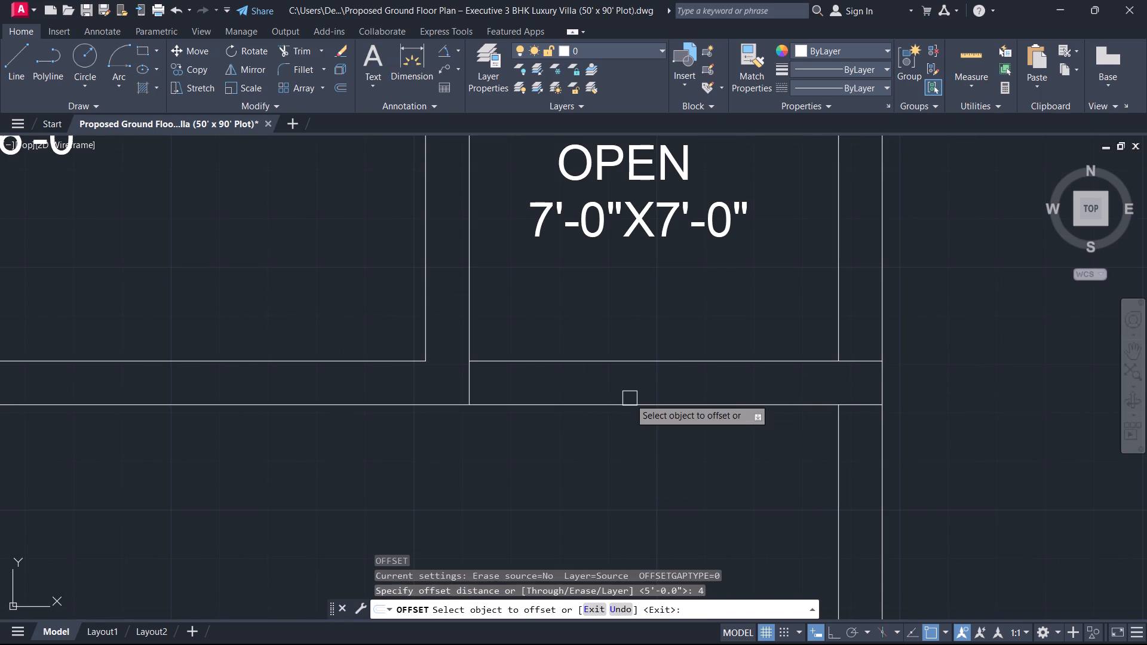
{"action": "left_click", "coordinate": [471, 325]}
{"action": "left_click_drag", "start_coordinate": [521, 355], "coordinate": [541, 360]}
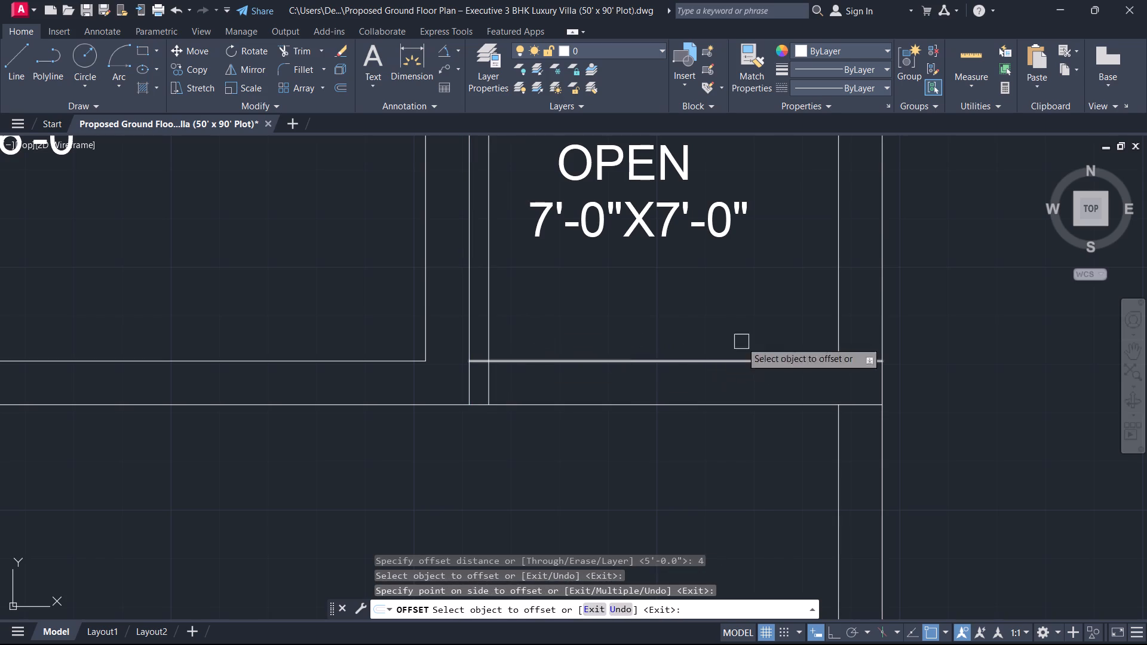
{"action": "left_click_drag", "start_coordinate": [847, 300], "coordinate": [841, 300]}
{"action": "left_click_drag", "start_coordinate": [836, 305], "coordinate": [823, 313]}
{"action": "left_click", "coordinate": [764, 329]}
{"action": "key", "text": "Escape"}
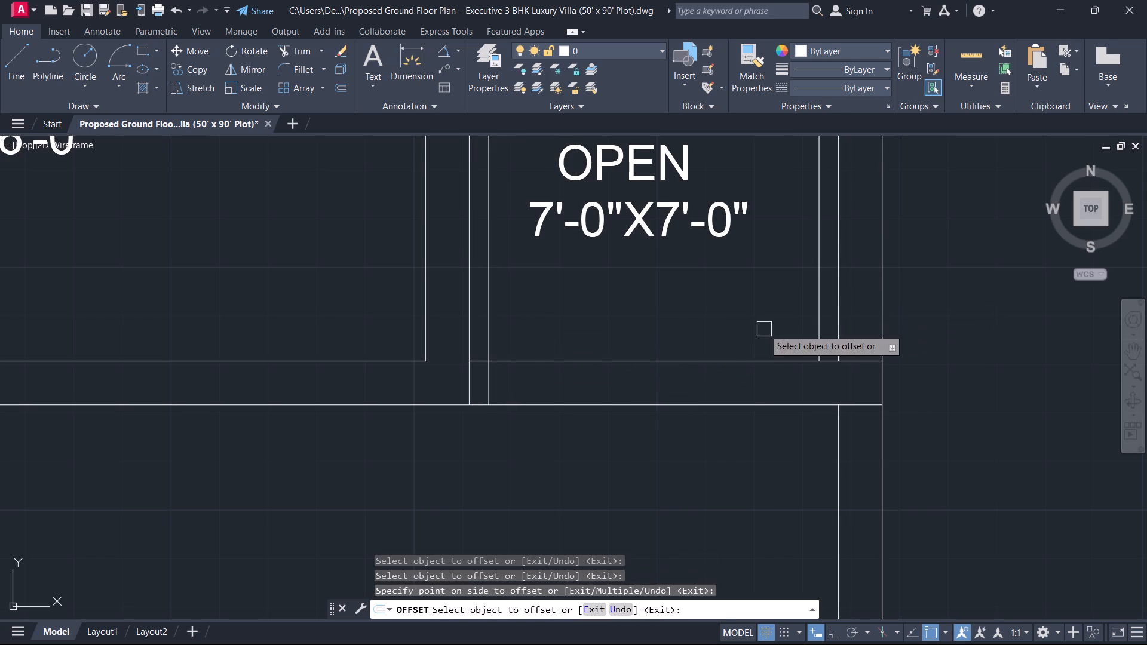
Extend the two vertical 4-inch offset lines in the OPEN area through its lower and upper walls to their outer faces.
{"action": "type", "text": "EX"}
{"action": "key", "text": "space"}
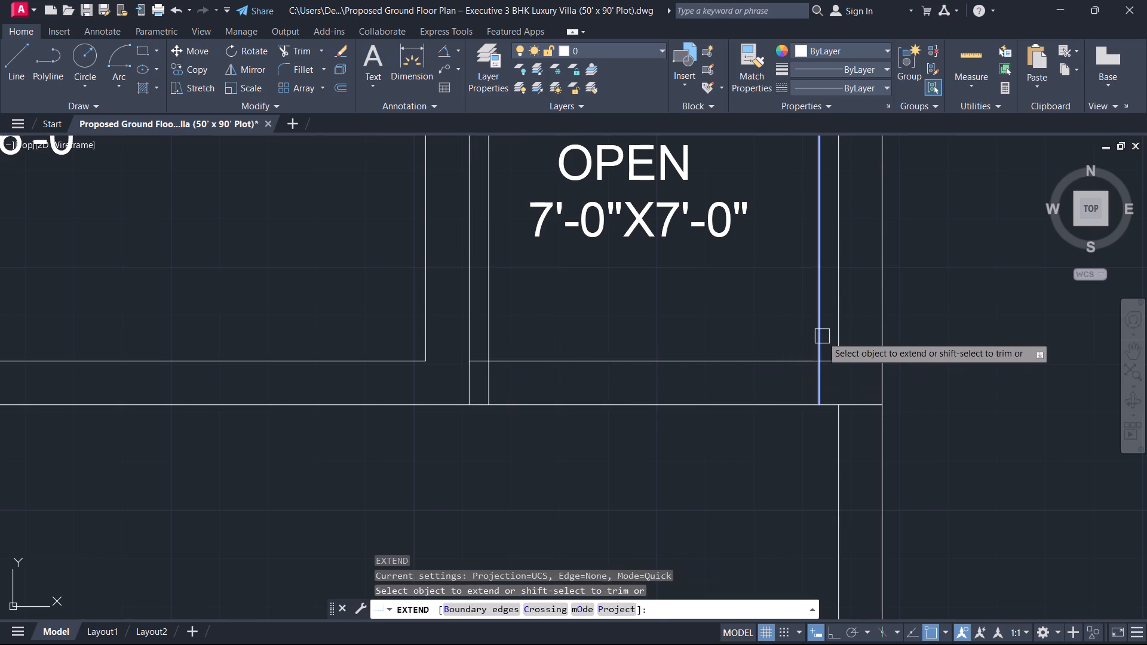
{"action": "left_click", "coordinate": [822, 336]}
{"action": "scroll", "coordinate": [554, 334], "scroll_direction": "down", "scroll_amount": 3}
{"action": "middle_click_drag", "start_coordinate": [572, 327], "coordinate": [514, 448]}
{"action": "scroll", "coordinate": [572, 327], "scroll_direction": "up", "scroll_amount": 1}
{"action": "scroll", "coordinate": [465, 356], "scroll_direction": "up", "scroll_amount": 2}
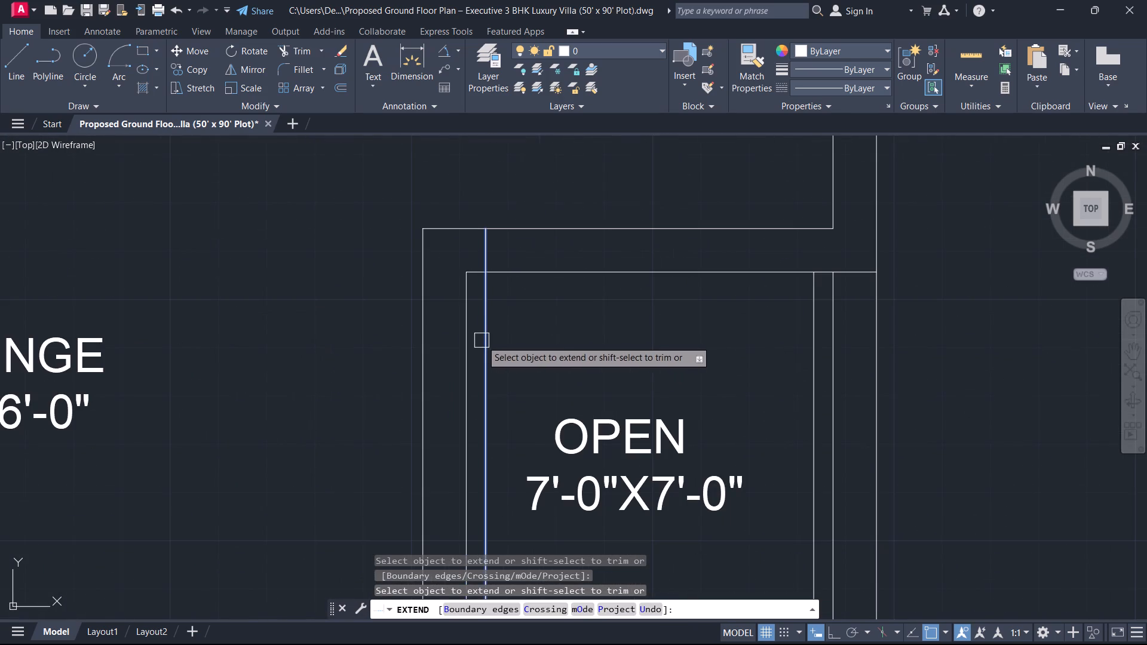
{"action": "left_click", "coordinate": [484, 342]}
{"action": "left_click", "coordinate": [819, 292]}
{"action": "key", "text": "Escape"}
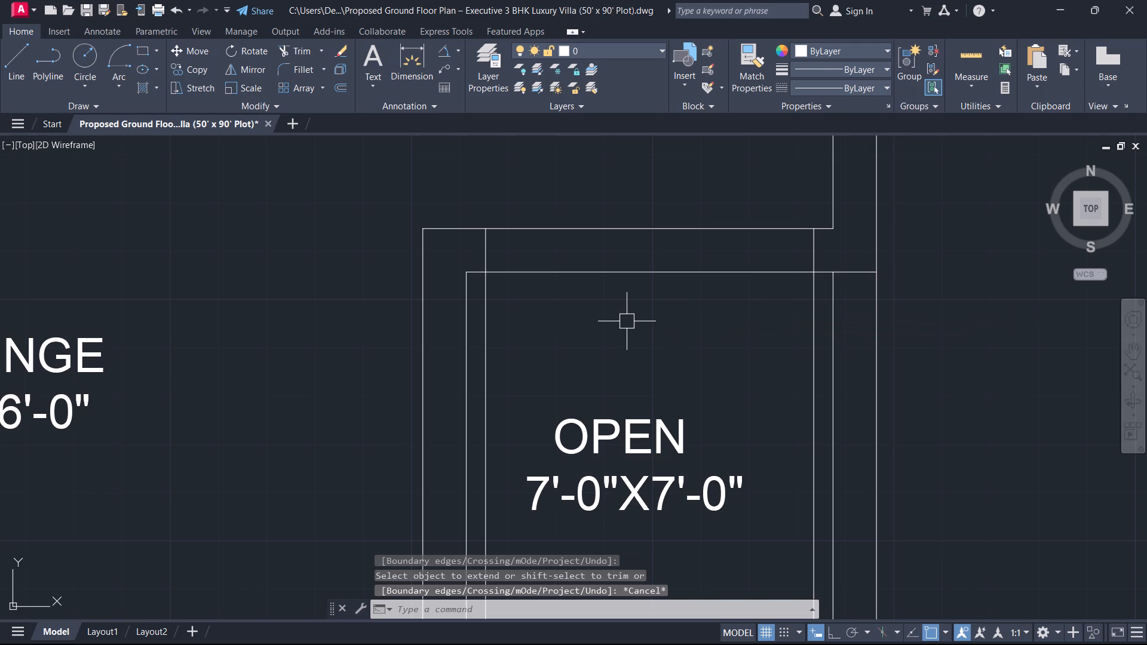
Offset the inner faces of the OPEN area's upper and lower walls 4 inches into the space.
{"action": "middle_click_drag", "start_coordinate": [614, 331], "coordinate": [698, 273]}
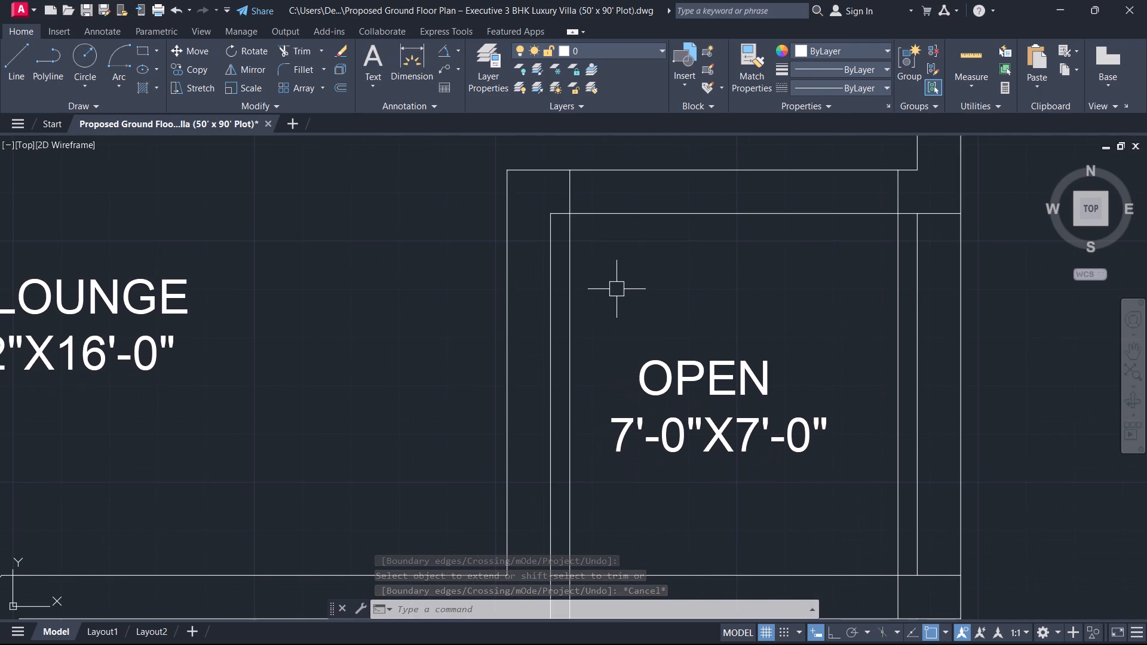
{"action": "type", "text": "O"}
{"action": "key", "text": "space"}
{"action": "key", "text": "space"}
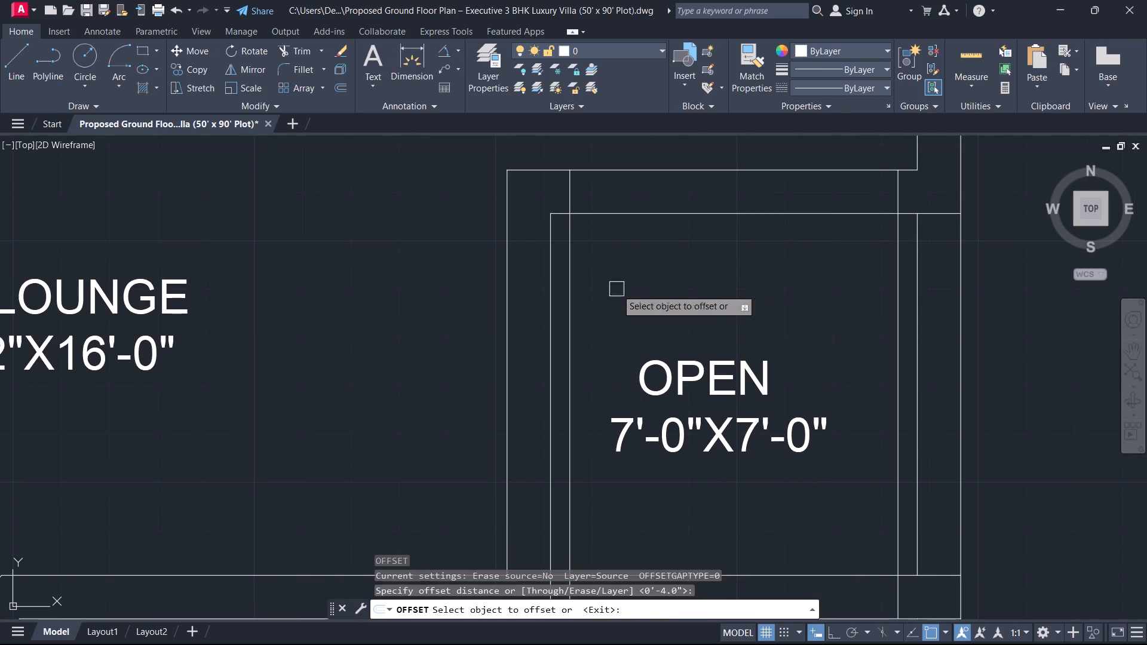
{"action": "left_click_drag", "start_coordinate": [639, 213], "coordinate": [639, 219]}
{"action": "left_click", "coordinate": [637, 269]}
{"action": "middle_click_drag", "start_coordinate": [670, 309], "coordinate": [738, 159]}
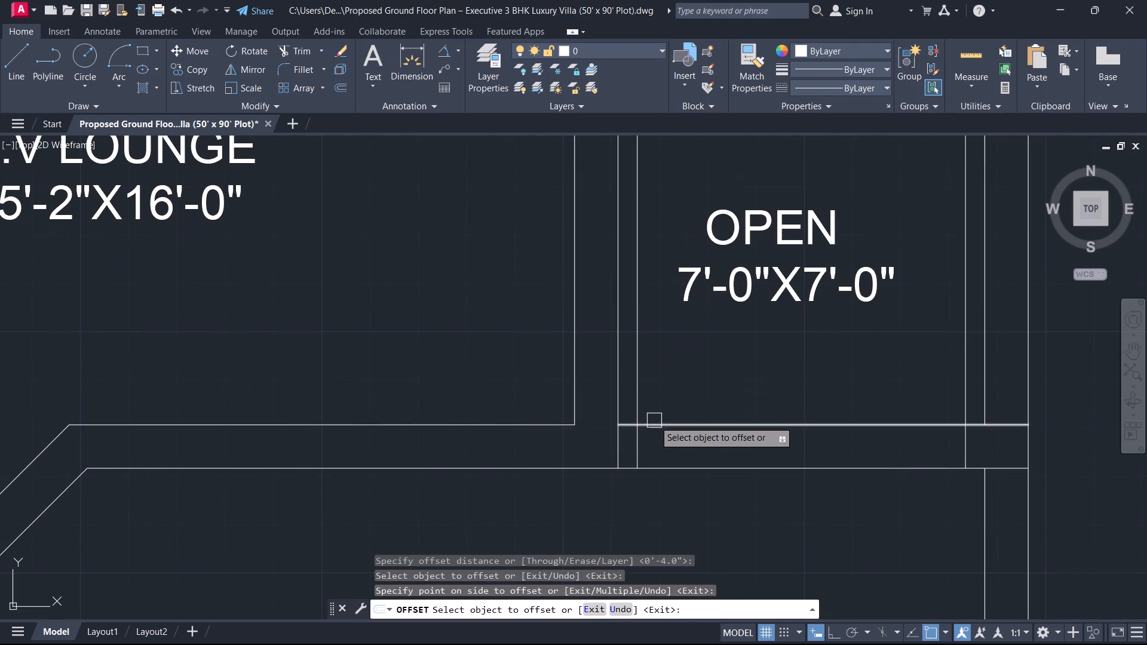
{"action": "left_click", "coordinate": [680, 420]}
{"action": "left_click", "coordinate": [673, 388]}
{"action": "key", "text": "Escape"}
Extend the lower and upper horizontal offset lines through the OPEN area's left wall to its outer face.
{"action": "type", "text": "EX"}
{"action": "key", "text": "space"}
{"action": "left_click", "coordinate": [681, 411]}
{"action": "scroll", "coordinate": [687, 326], "scroll_direction": "down", "scroll_amount": 1}
{"action": "middle_click_drag", "start_coordinate": [687, 326], "coordinate": [656, 462]}
{"action": "scroll", "coordinate": [645, 327], "scroll_direction": "up", "scroll_amount": 1}
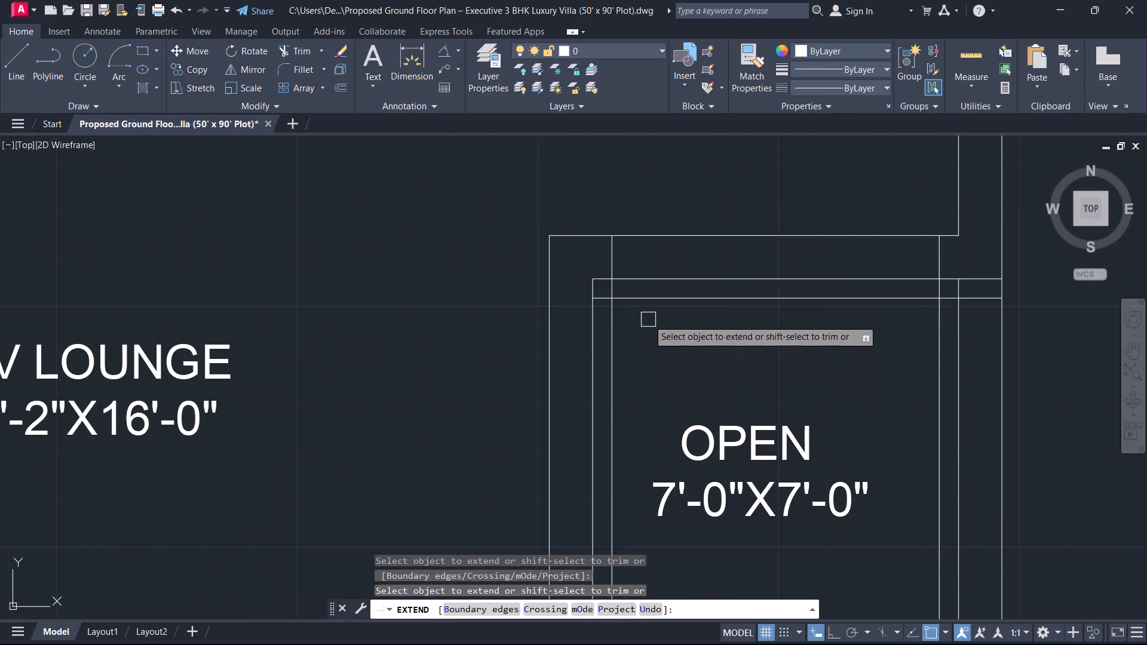
{"action": "left_click", "coordinate": [654, 298]}
{"action": "key", "text": "Escape"}
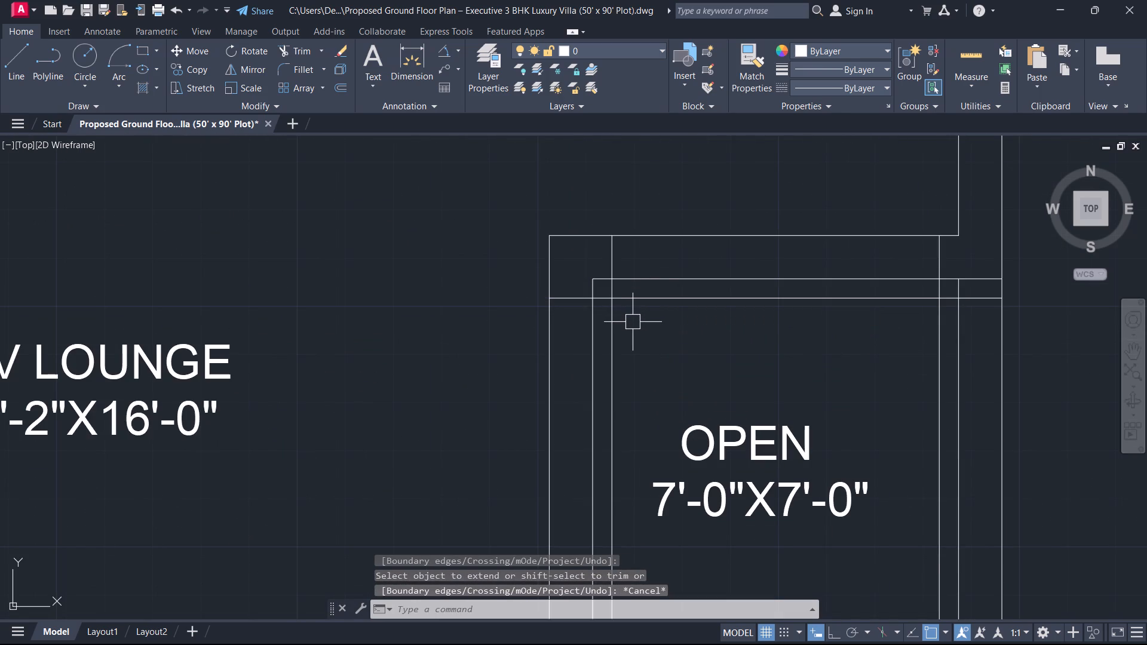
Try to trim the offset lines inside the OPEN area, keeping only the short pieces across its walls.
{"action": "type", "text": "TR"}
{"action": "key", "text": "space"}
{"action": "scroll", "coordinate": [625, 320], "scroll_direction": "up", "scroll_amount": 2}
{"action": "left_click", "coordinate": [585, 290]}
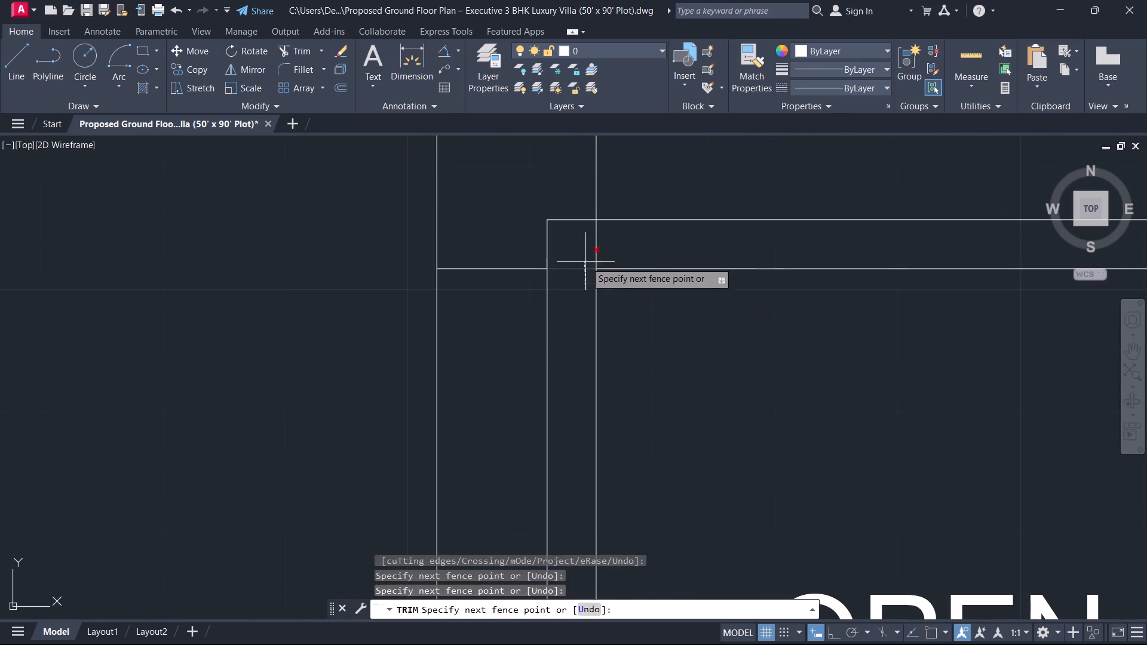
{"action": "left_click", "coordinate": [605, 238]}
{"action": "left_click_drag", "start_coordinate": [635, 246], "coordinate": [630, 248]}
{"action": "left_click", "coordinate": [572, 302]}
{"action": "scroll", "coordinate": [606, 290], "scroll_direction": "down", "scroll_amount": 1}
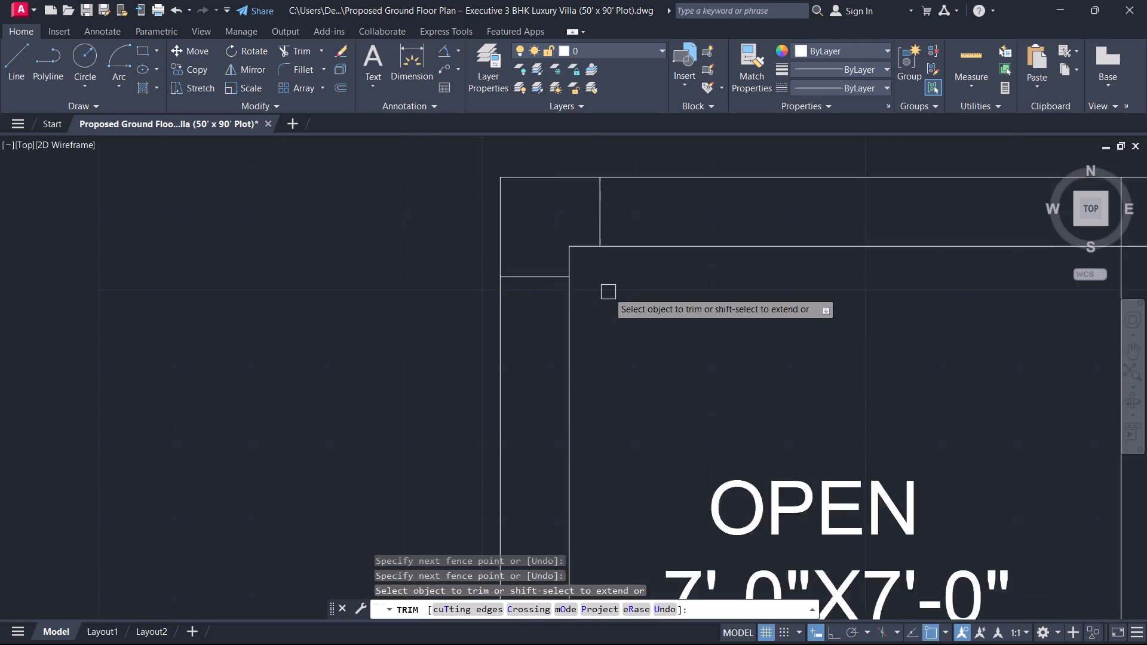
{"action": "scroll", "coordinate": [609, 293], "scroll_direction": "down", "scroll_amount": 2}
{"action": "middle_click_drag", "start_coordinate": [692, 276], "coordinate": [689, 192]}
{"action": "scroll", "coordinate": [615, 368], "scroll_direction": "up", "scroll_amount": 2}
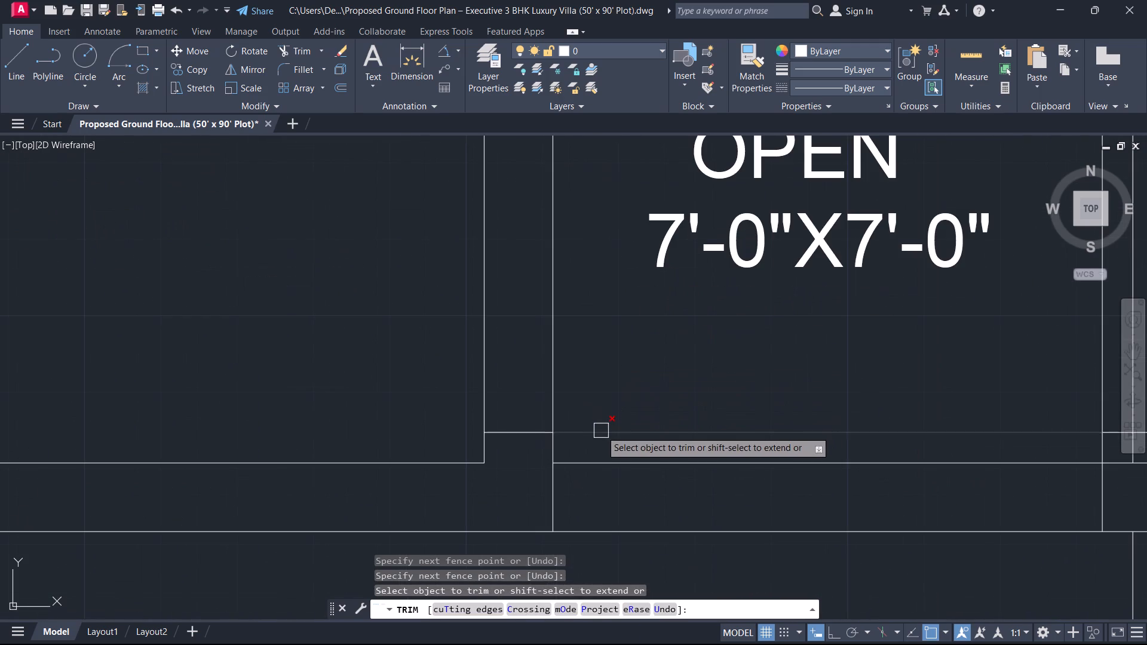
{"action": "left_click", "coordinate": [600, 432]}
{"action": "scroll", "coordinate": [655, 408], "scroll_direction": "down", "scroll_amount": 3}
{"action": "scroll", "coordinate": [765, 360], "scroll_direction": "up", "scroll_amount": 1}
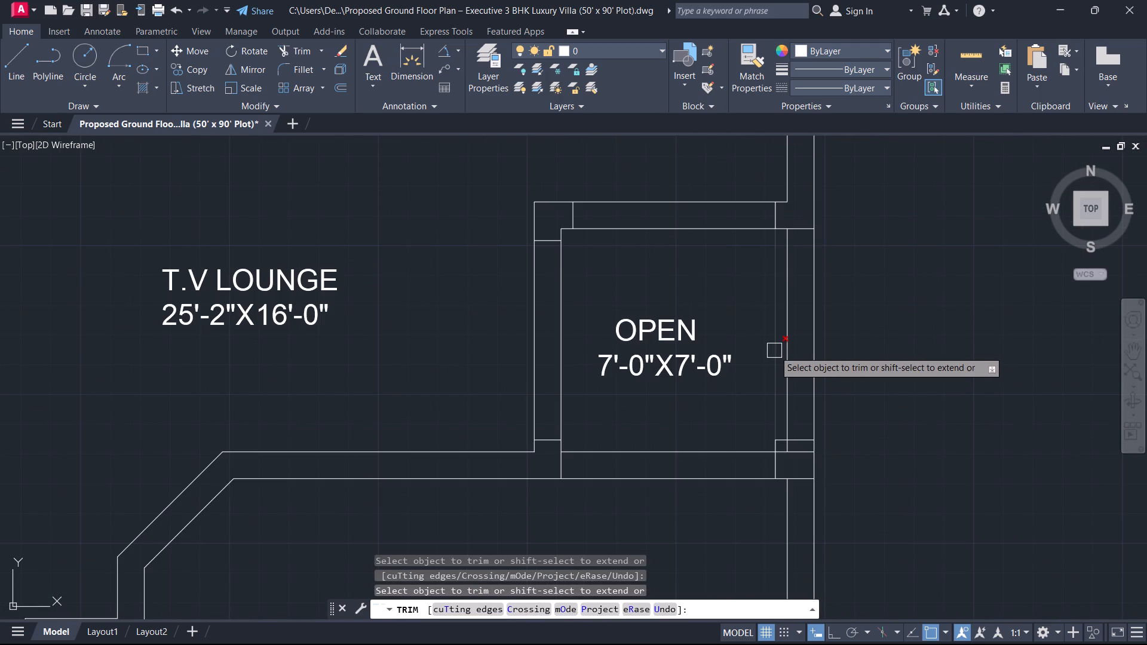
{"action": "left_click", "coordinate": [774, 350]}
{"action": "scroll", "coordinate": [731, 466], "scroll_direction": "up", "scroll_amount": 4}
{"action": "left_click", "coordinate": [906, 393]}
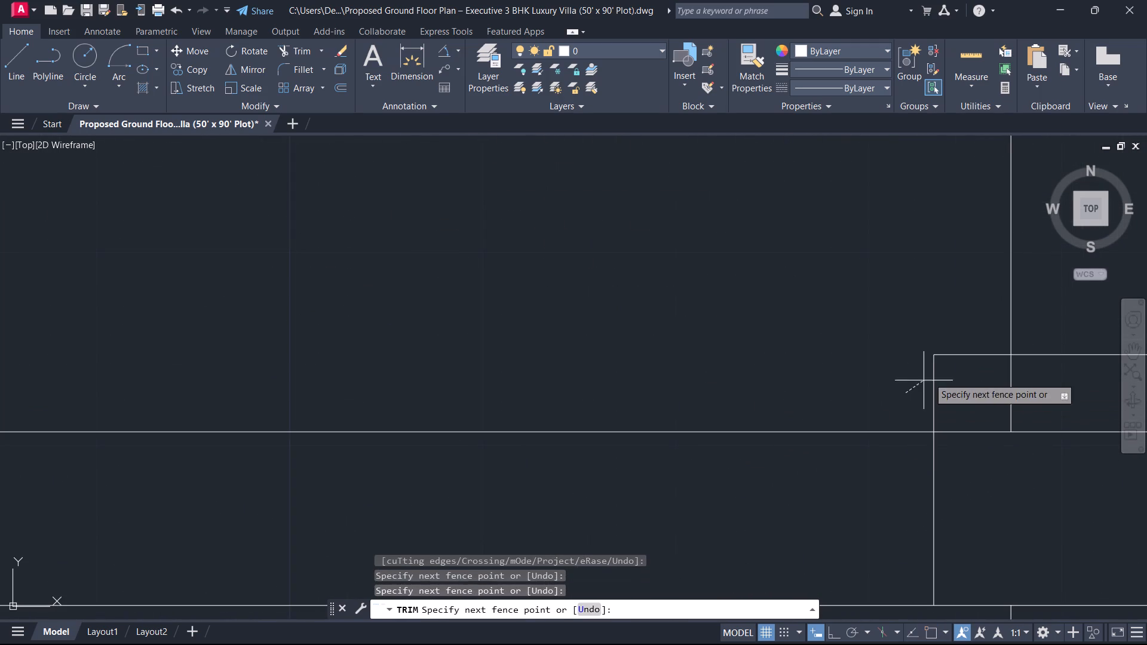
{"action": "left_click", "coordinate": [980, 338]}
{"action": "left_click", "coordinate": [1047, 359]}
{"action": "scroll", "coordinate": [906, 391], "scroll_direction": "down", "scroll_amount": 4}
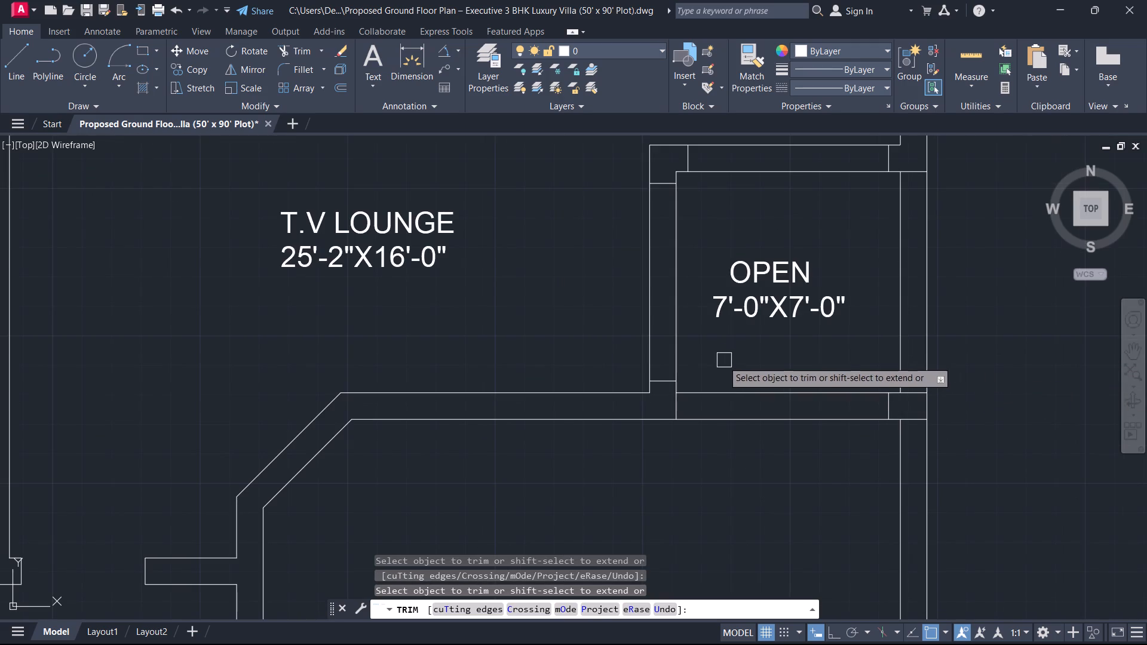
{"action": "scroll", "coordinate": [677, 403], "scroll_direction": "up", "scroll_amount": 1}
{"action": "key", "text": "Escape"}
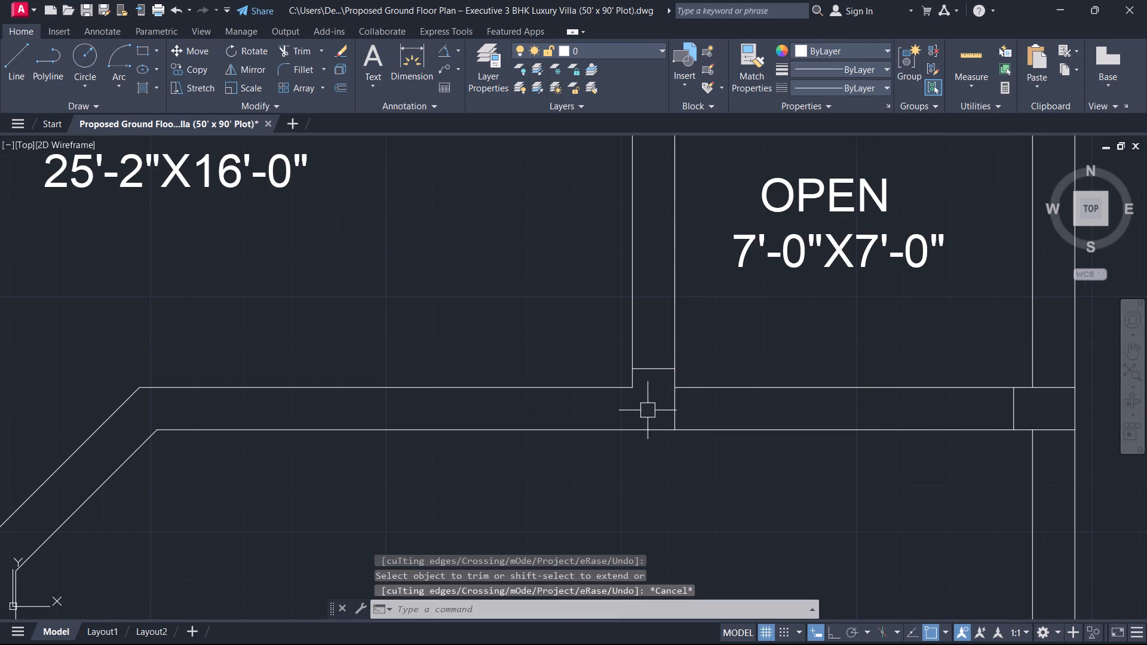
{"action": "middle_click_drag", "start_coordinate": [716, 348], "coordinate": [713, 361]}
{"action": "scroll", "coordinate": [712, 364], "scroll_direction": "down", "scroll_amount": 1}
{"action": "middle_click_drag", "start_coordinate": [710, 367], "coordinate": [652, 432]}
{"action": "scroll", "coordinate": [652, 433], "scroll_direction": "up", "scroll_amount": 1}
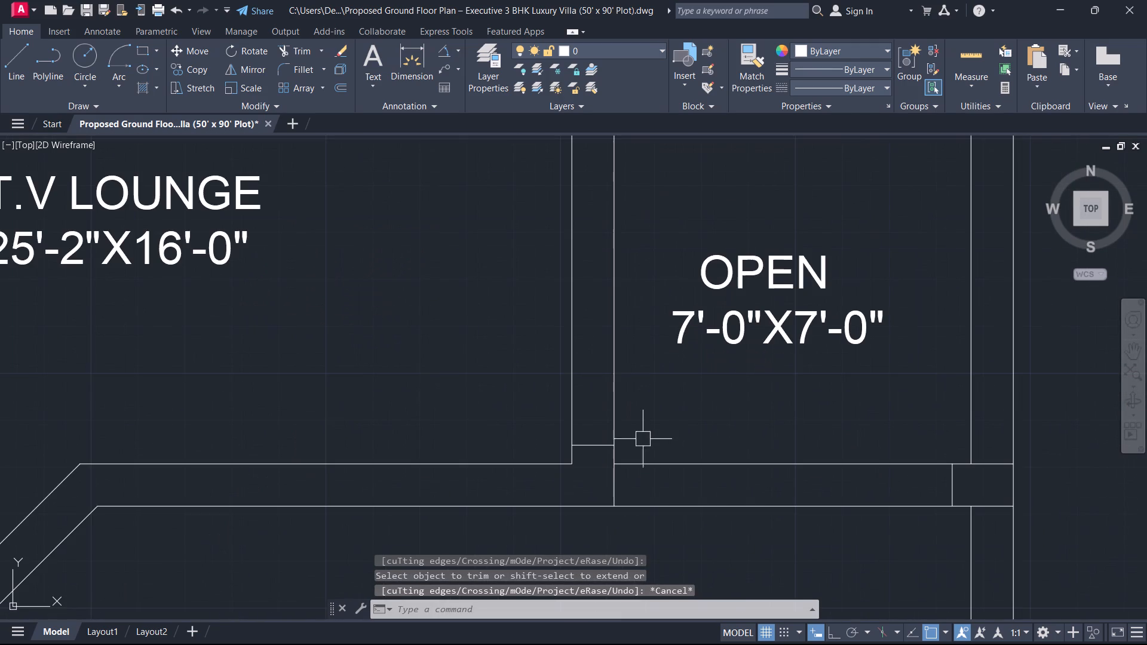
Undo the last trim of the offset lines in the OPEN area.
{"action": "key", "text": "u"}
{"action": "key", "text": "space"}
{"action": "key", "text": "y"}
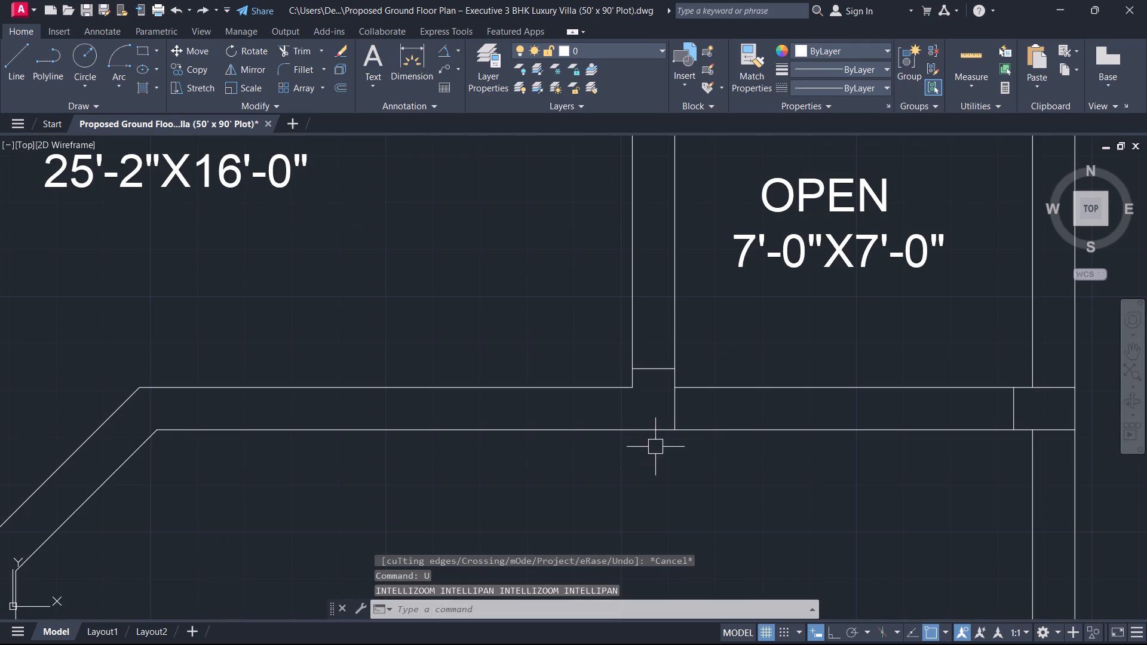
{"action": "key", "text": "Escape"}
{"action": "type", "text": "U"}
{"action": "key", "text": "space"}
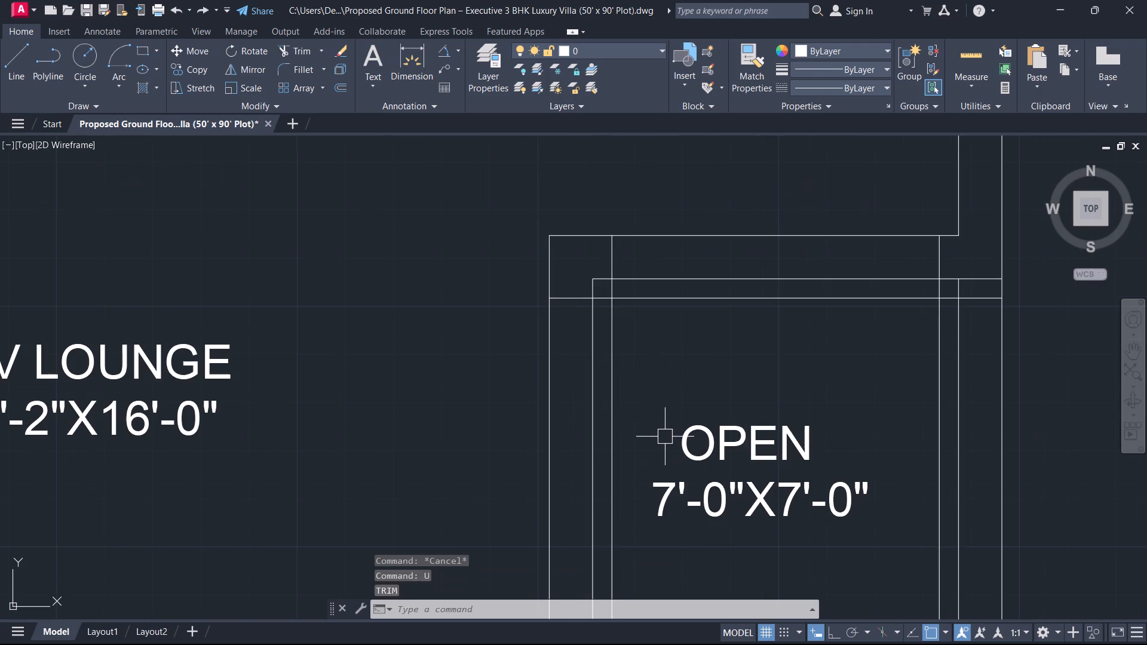
Trim the lower and two vertical offset lines inside the OPEN area, keeping the short jamb pieces across the walls.
{"action": "scroll", "coordinate": [665, 435], "scroll_direction": "down", "scroll_amount": 1}
{"action": "middle_click_drag", "start_coordinate": [664, 435], "coordinate": [646, 344]}
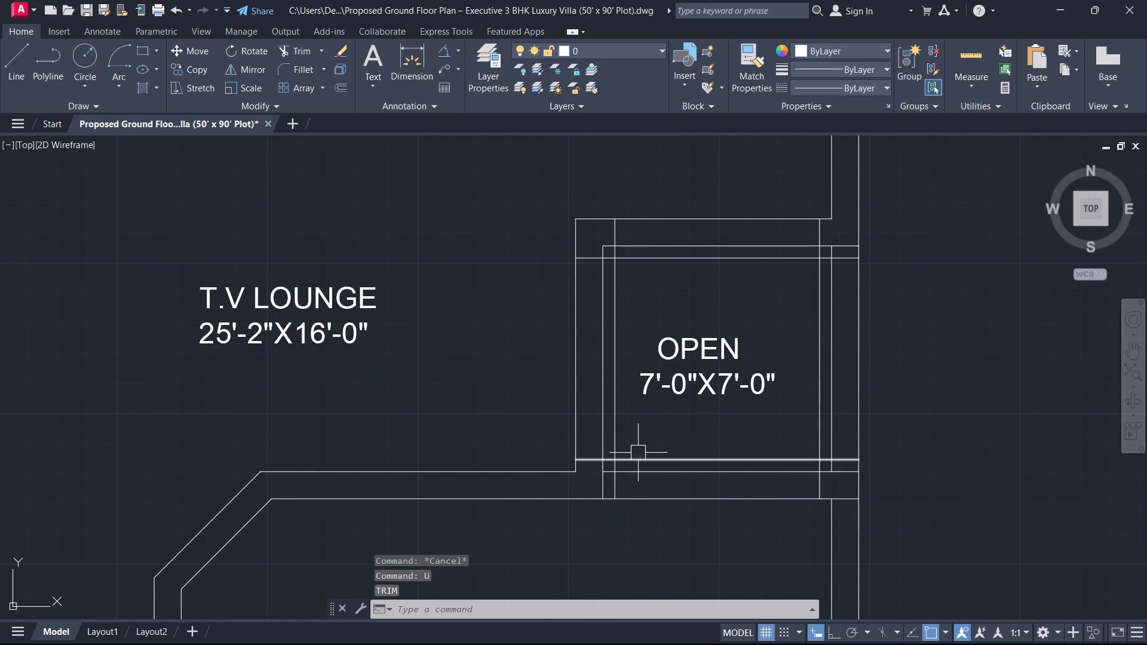
{"action": "type", "text": "TR"}
{"action": "key", "text": "space"}
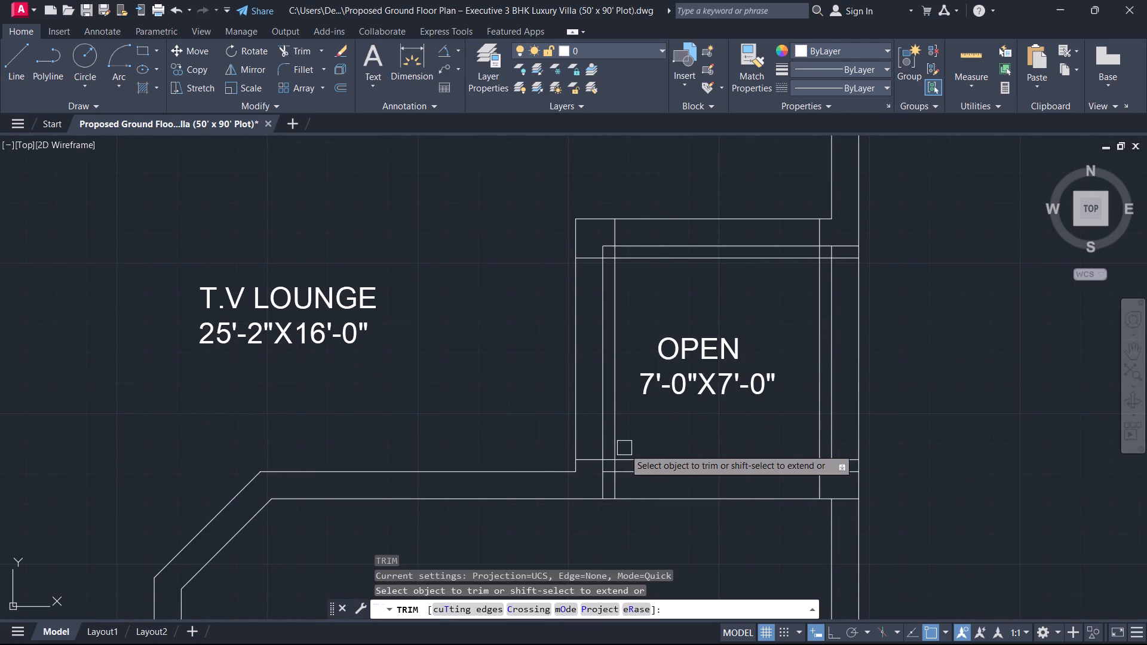
{"action": "scroll", "coordinate": [622, 456], "scroll_direction": "up", "scroll_amount": 1}
{"action": "left_click", "coordinate": [625, 457]}
{"action": "left_click", "coordinate": [617, 441]}
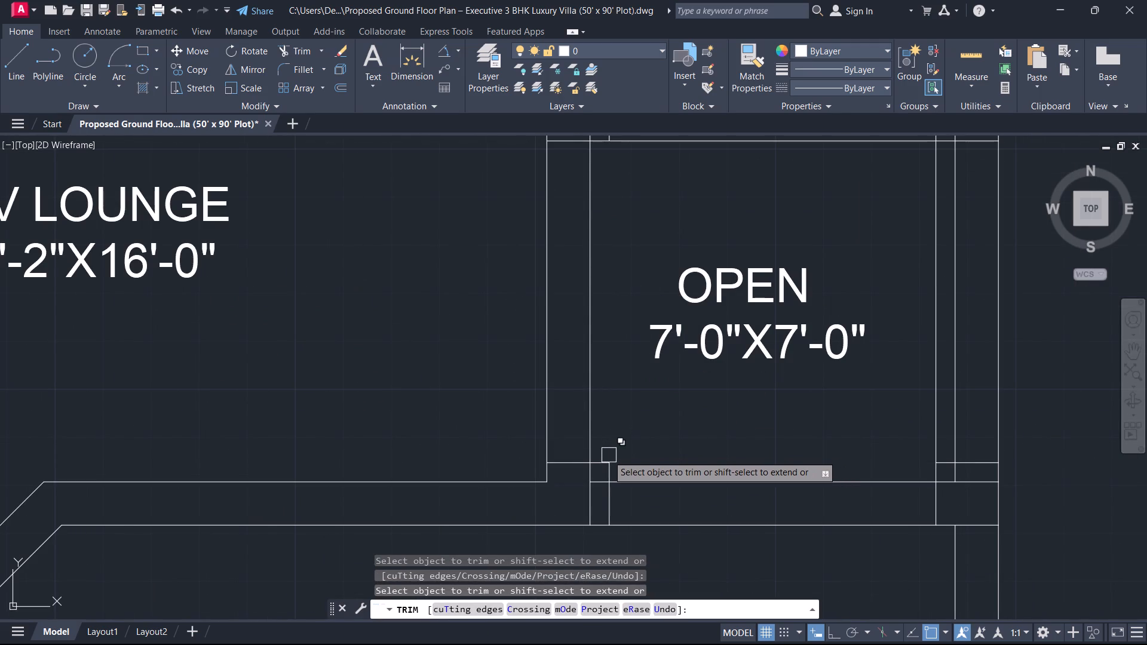
{"action": "left_click", "coordinate": [607, 456]}
{"action": "left_click", "coordinate": [615, 463]}
{"action": "left_click", "coordinate": [616, 463]}
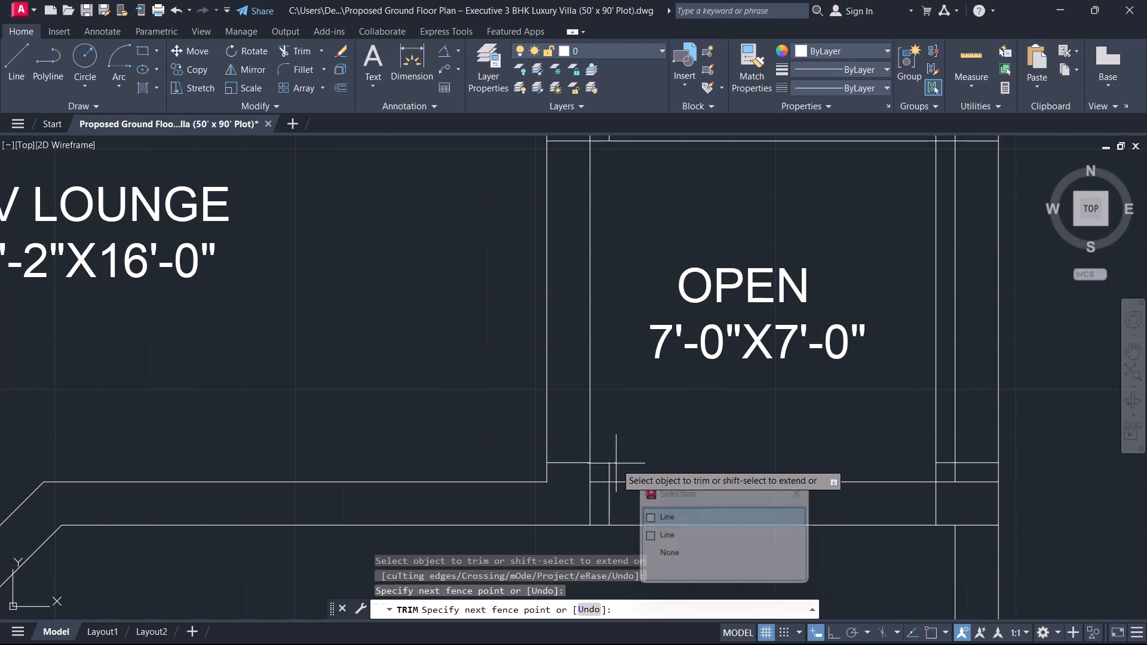
{"action": "left_click", "coordinate": [597, 469]}
{"action": "left_click_drag", "start_coordinate": [835, 408], "coordinate": [904, 444]}
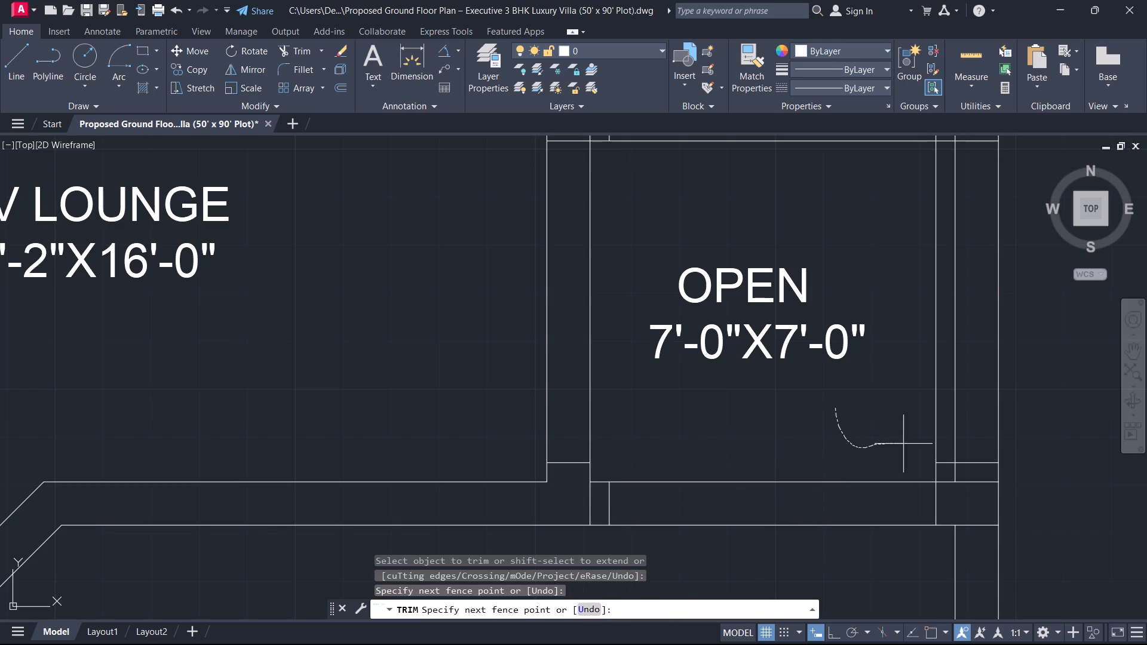
{"action": "left_click_drag", "start_coordinate": [904, 444], "coordinate": [918, 470]}
Trim the upper offset line and the vertical stubs below the OPEN area's upper wall, keeping the jamb pieces within the walls.
{"action": "scroll", "coordinate": [892, 365], "scroll_direction": "down", "scroll_amount": 1}
{"action": "middle_click_drag", "start_coordinate": [889, 354], "coordinate": [894, 383]}
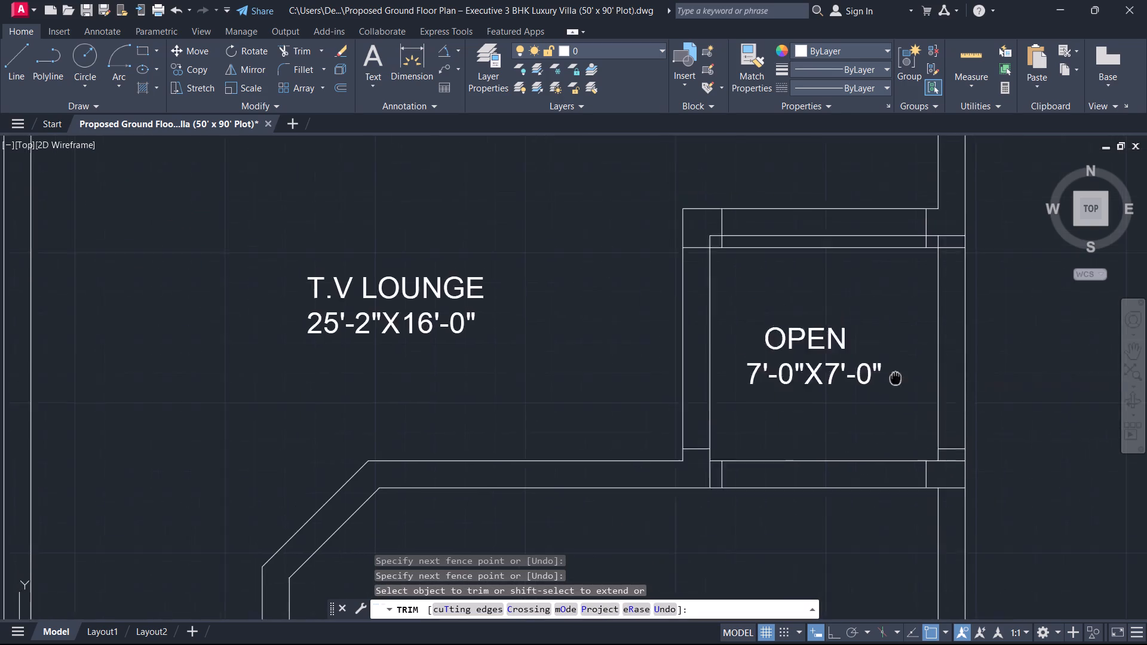
{"action": "middle_click_drag", "start_coordinate": [894, 383], "coordinate": [870, 468]}
{"action": "left_click_drag", "start_coordinate": [894, 362], "coordinate": [903, 343]}
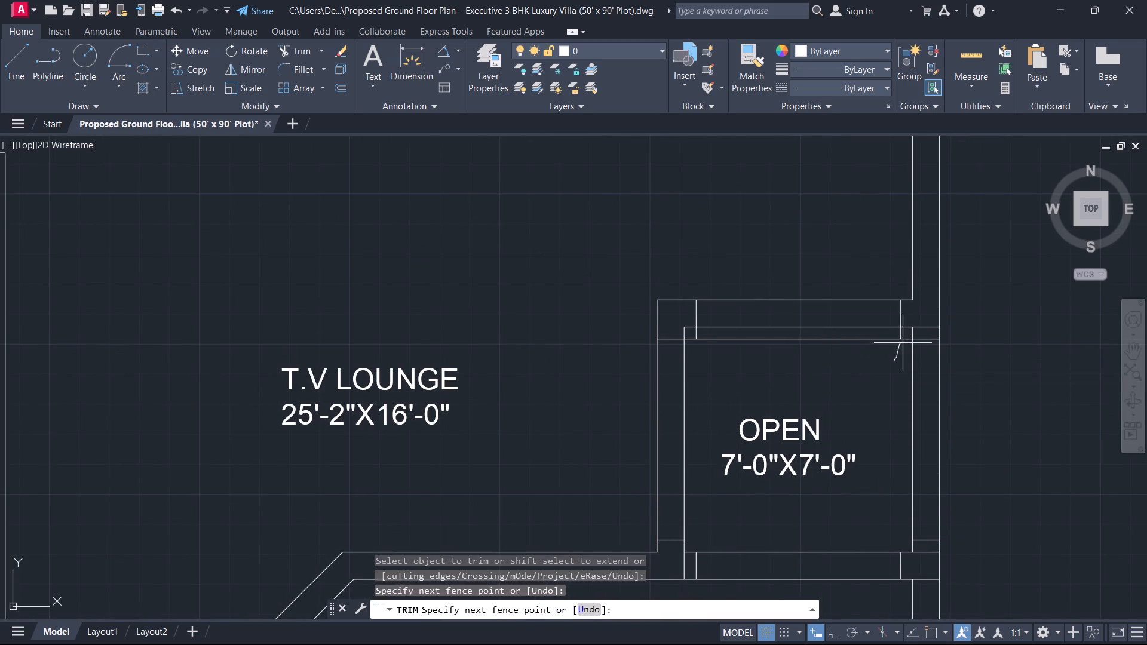
{"action": "left_click_drag", "start_coordinate": [903, 343], "coordinate": [704, 339]}
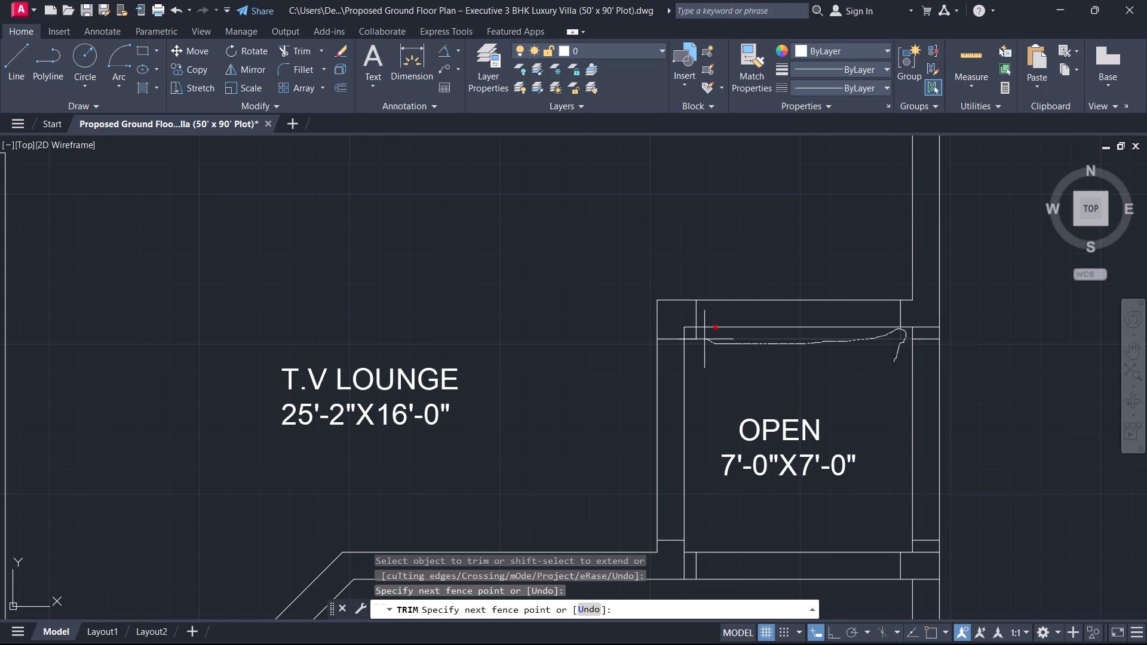
{"action": "left_click_drag", "start_coordinate": [704, 339], "coordinate": [694, 350]}
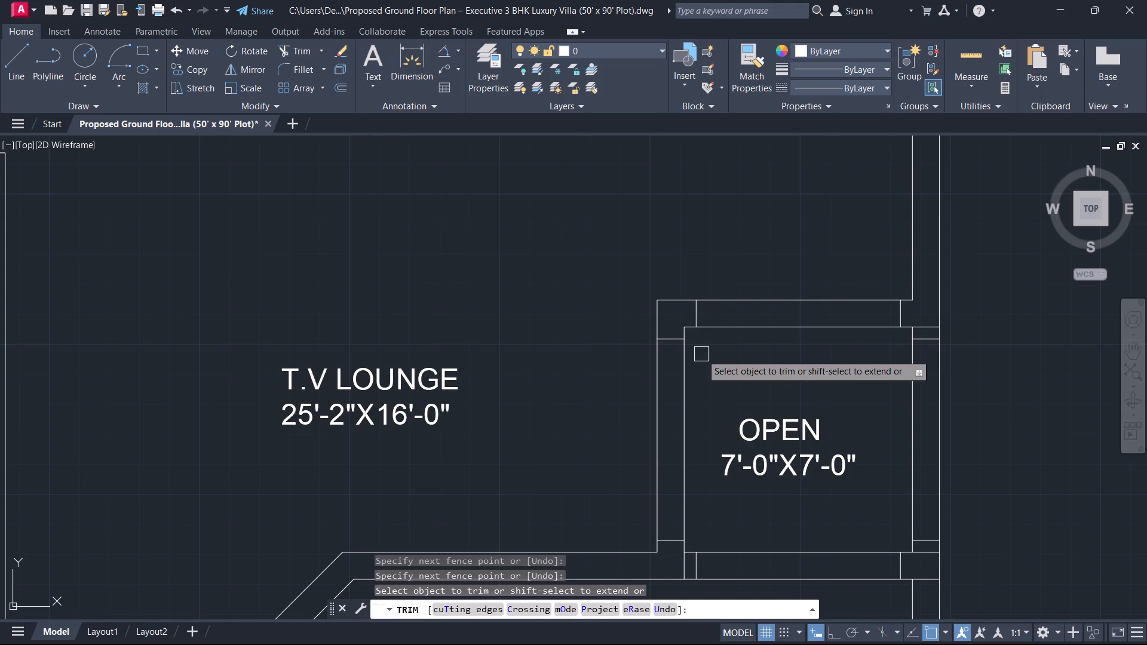
{"action": "key", "text": "Escape"}
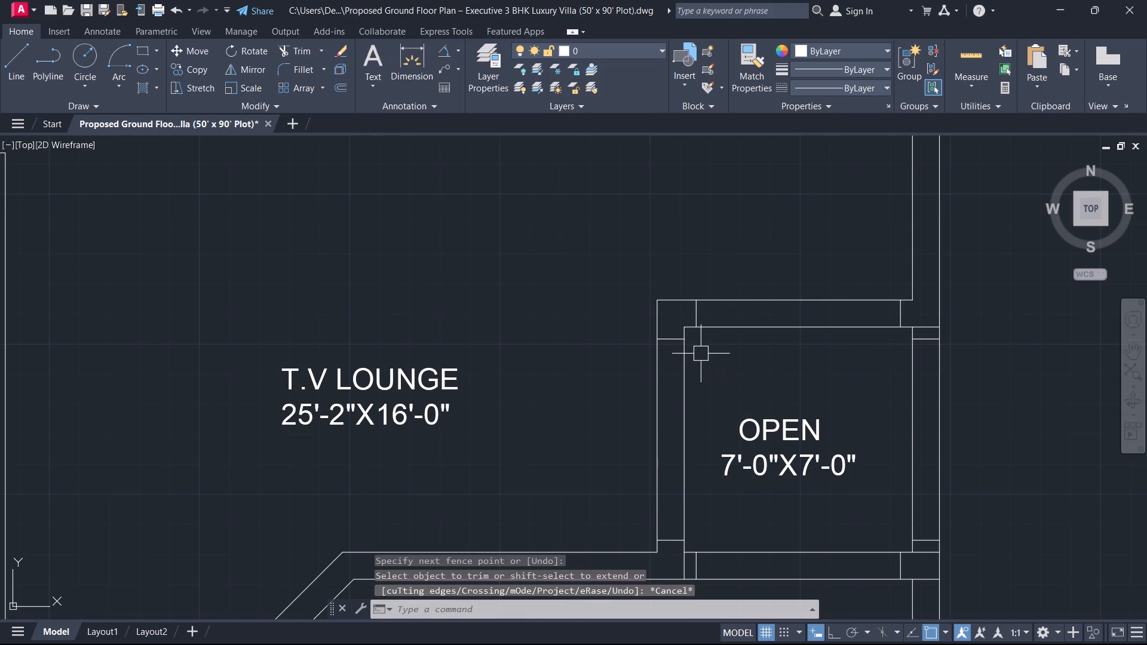
Draw a line along the middle of the OPEN area's upper wall, joining the midpoints of its two jamb lines.
{"action": "type", "text": "L"}
{"action": "key", "text": "space"}
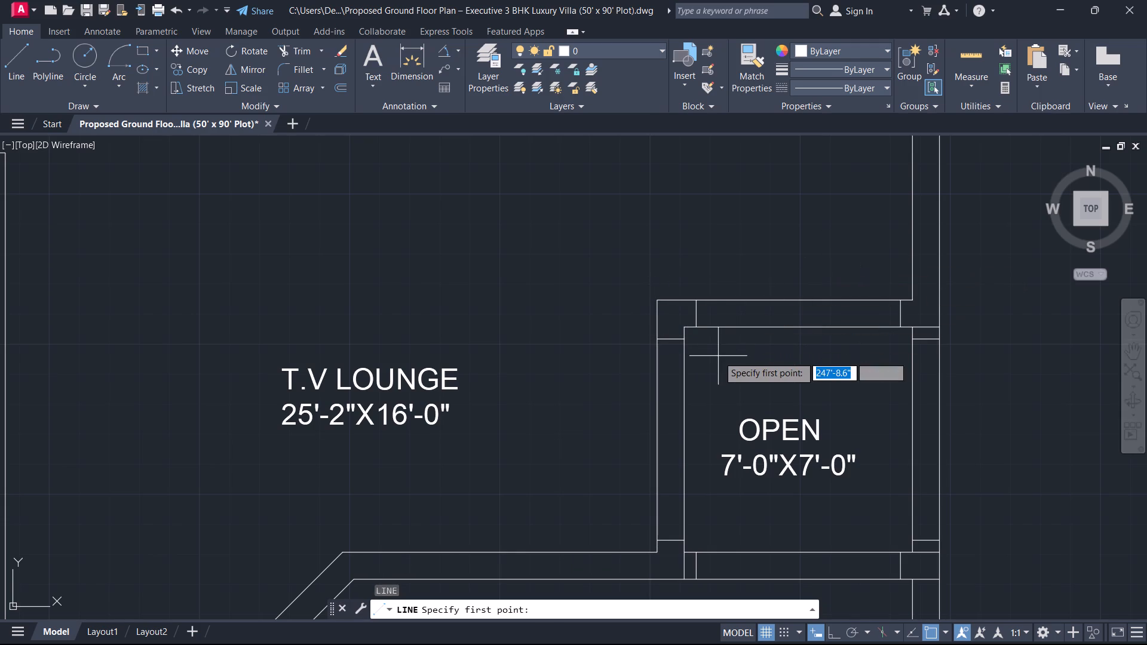
{"action": "left_click", "coordinate": [701, 315]}
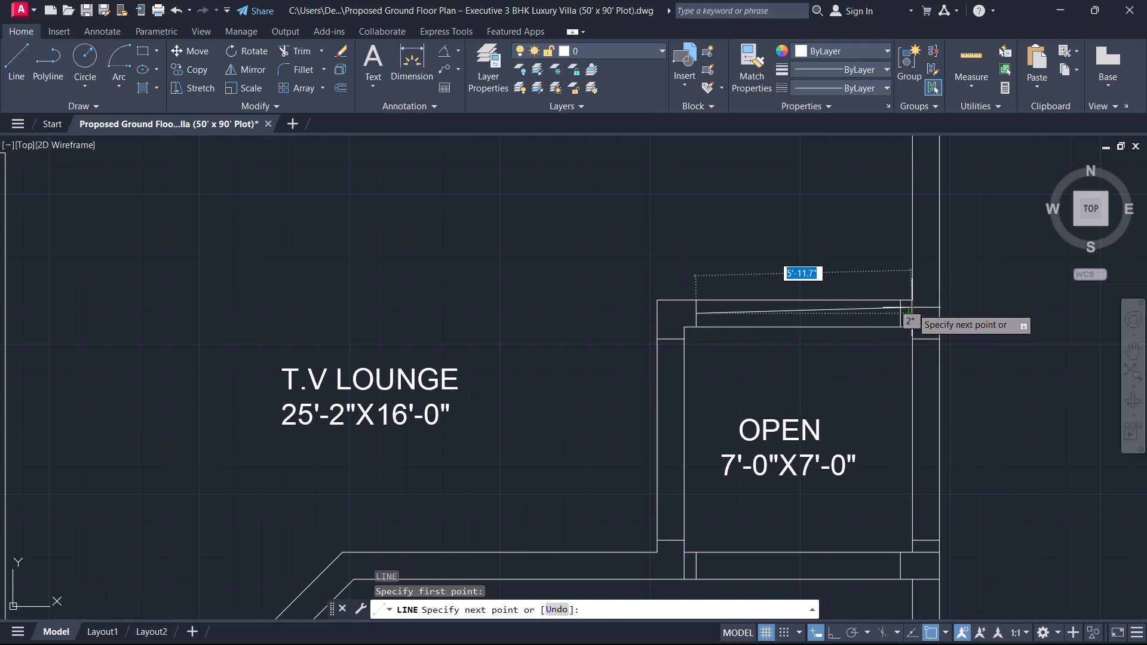
{"action": "left_click", "coordinate": [904, 312]}
{"action": "key", "text": "Escape"}
Offset the upper wall opening's centre line 1 inch to both sides.
{"action": "key", "text": "o"}
{"action": "key", "text": "space"}
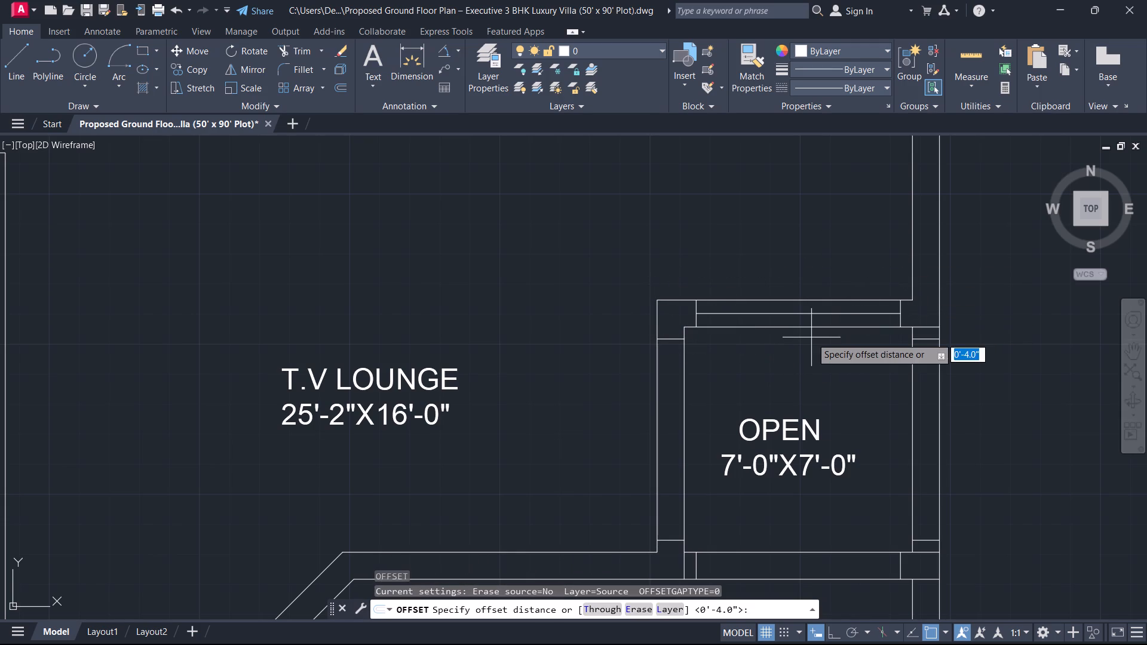
{"action": "key", "text": "1"}
{"action": "key", "text": "Return"}
{"action": "scroll", "coordinate": [826, 317], "scroll_direction": "up", "scroll_amount": 2}
{"action": "left_click", "coordinate": [826, 317]}
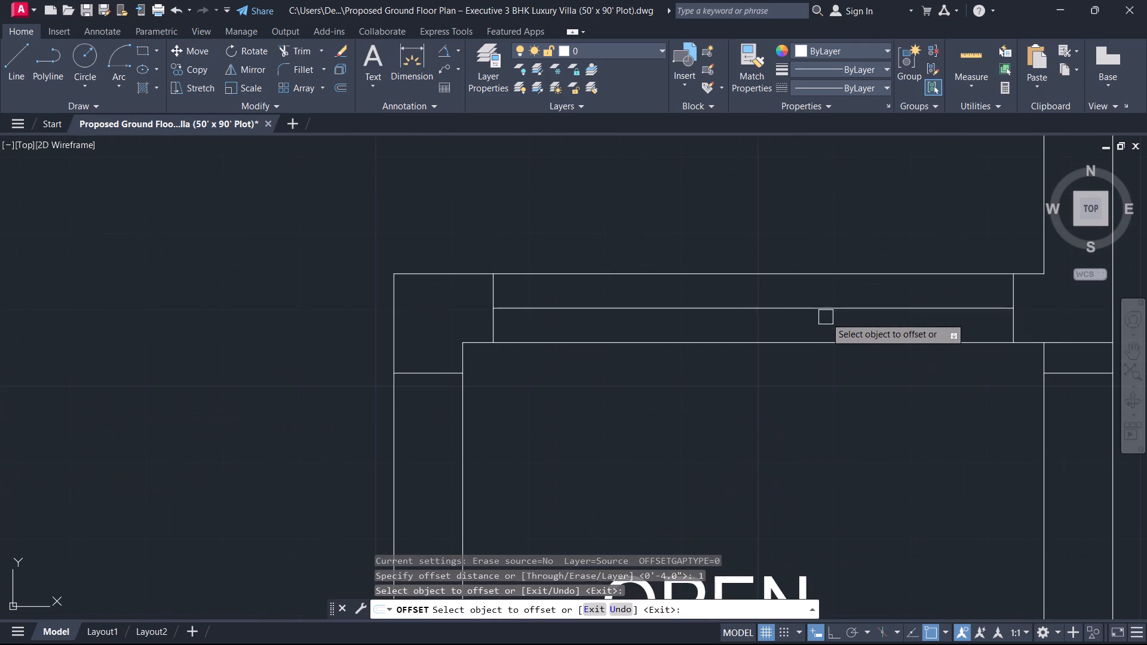
{"action": "left_click_drag", "start_coordinate": [825, 308], "coordinate": [827, 303]}
{"action": "left_click", "coordinate": [838, 279]}
{"action": "left_click", "coordinate": [820, 315]}
{"action": "left_click", "coordinate": [820, 332]}
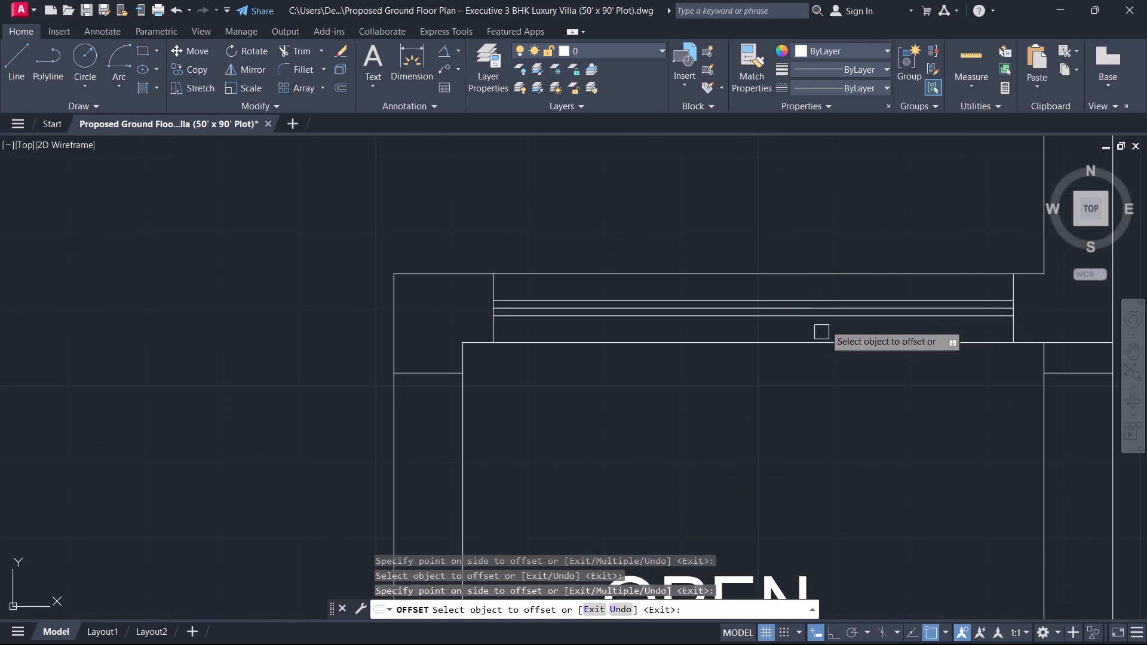
{"action": "key", "text": "Escape"}
Delete the original centre line between the two offset lines in the OPEN area's upper wall opening.
{"action": "scroll", "coordinate": [824, 314], "scroll_direction": "up", "scroll_amount": 4}
{"action": "left_click", "coordinate": [822, 292]}
{"action": "left_click", "coordinate": [795, 271]}
{"action": "key", "text": "Delete"}
{"action": "scroll", "coordinate": [798, 287], "scroll_direction": "down", "scroll_amount": 6}
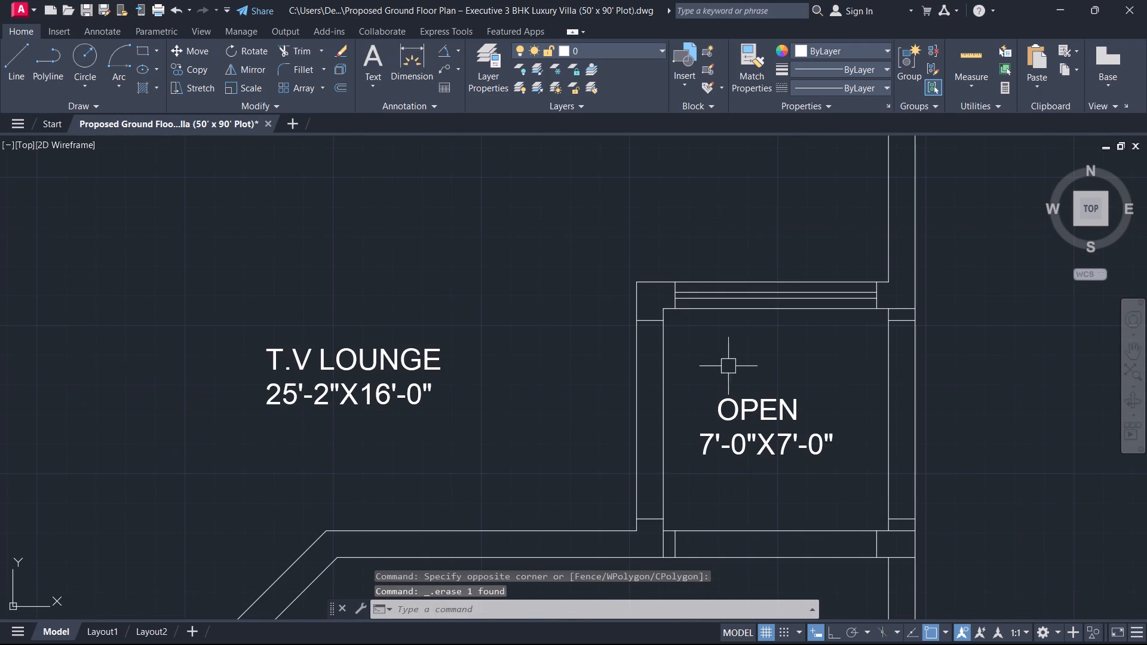
Draw a centre line about 5'-7" long in the OPEN area's left wall, joining the midpoints of its two jamb lines.
{"action": "type", "text": "L"}
{"action": "key", "text": "space"}
{"action": "scroll", "coordinate": [658, 325], "scroll_direction": "up", "scroll_amount": 2}
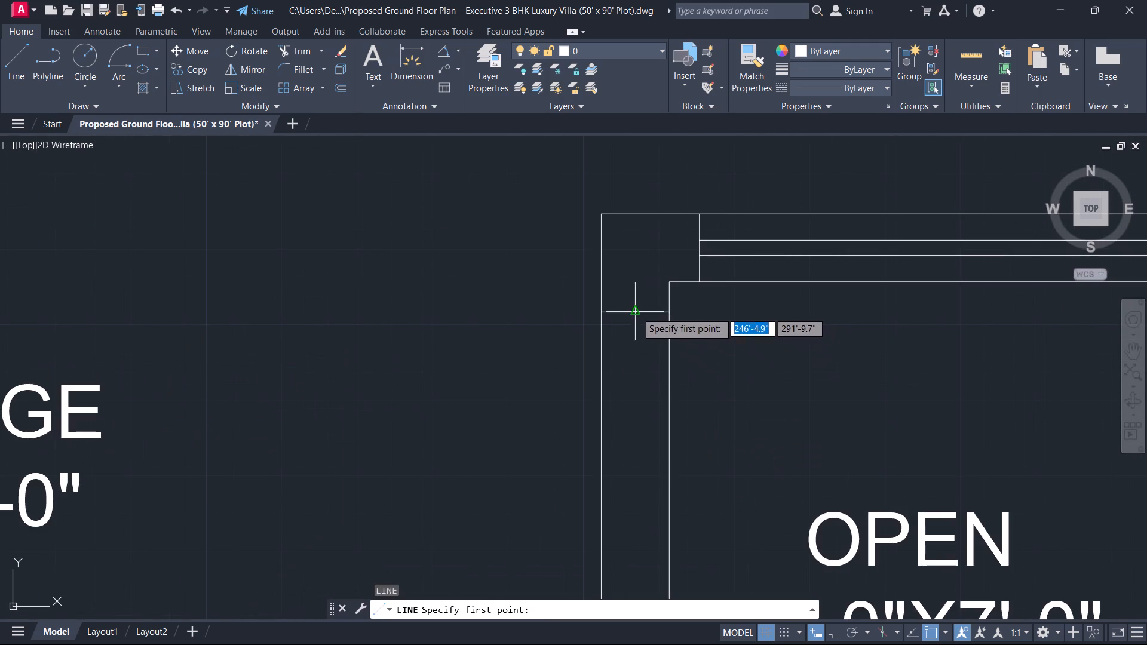
{"action": "left_click", "coordinate": [636, 312]}
{"action": "scroll", "coordinate": [644, 438], "scroll_direction": "down", "scroll_amount": 2}
{"action": "middle_click_drag", "start_coordinate": [639, 447], "coordinate": [683, 311]}
{"action": "scroll", "coordinate": [681, 480], "scroll_direction": "up", "scroll_amount": 2}
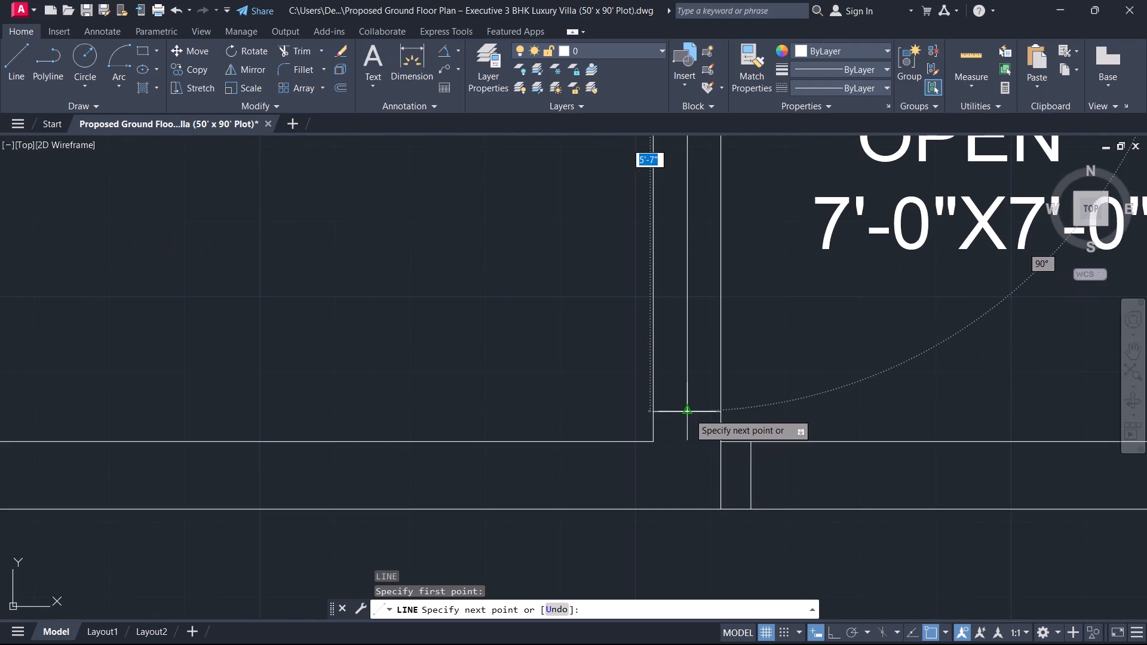
{"action": "left_click", "coordinate": [689, 413]}
{"action": "key", "text": "Escape"}
Draw a centre line along the OPEN area's lower wall opening, joining the midpoints of its two jamb lines.
{"action": "key", "text": "space"}
{"action": "left_click", "coordinate": [748, 471]}
{"action": "scroll", "coordinate": [825, 480], "scroll_direction": "down", "scroll_amount": 1}
{"action": "middle_click_drag", "start_coordinate": [818, 474], "coordinate": [122, 463]}
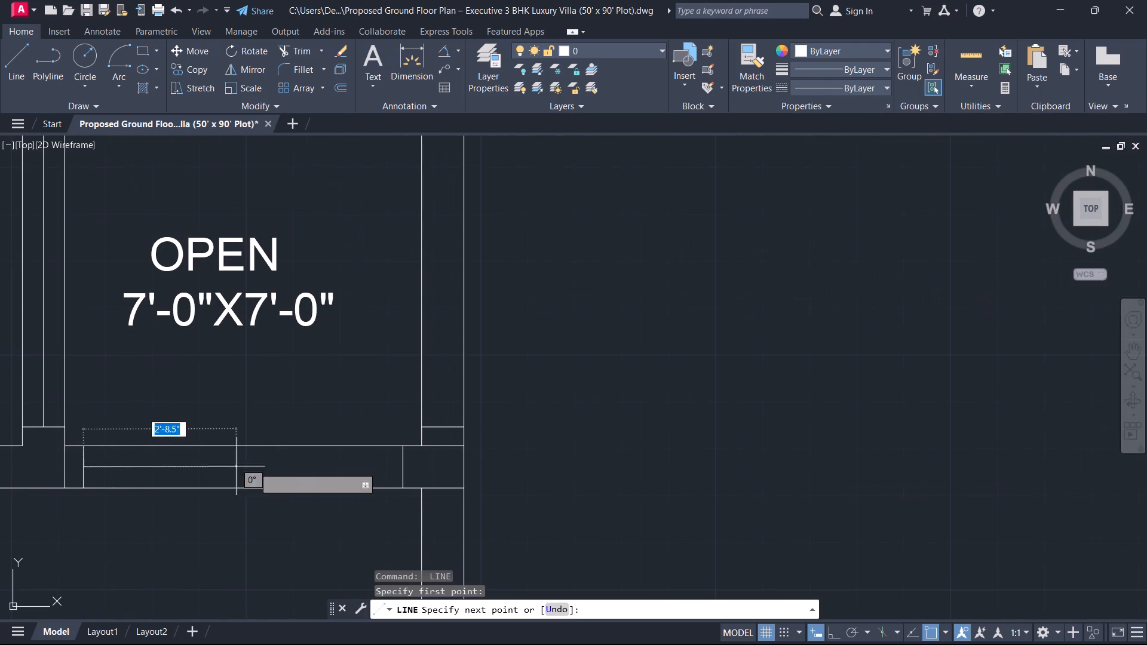
{"action": "left_click", "coordinate": [401, 463]}
{"action": "key", "text": "Escape"}
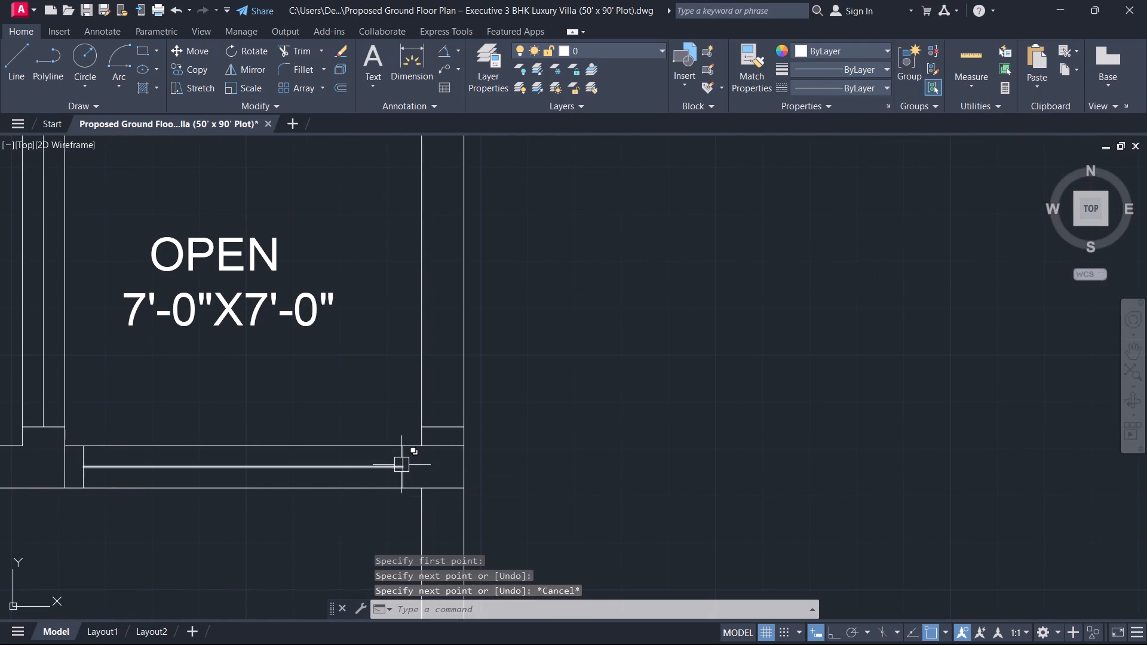
Trim the wall lines crossing the junctions at the OPEN area's two lower corners, including the vertical stub beside the lower opening.
{"action": "key", "text": "t"}
{"action": "key", "text": "r"}
{"action": "key", "text": "space"}
{"action": "left_click", "coordinate": [443, 441]}
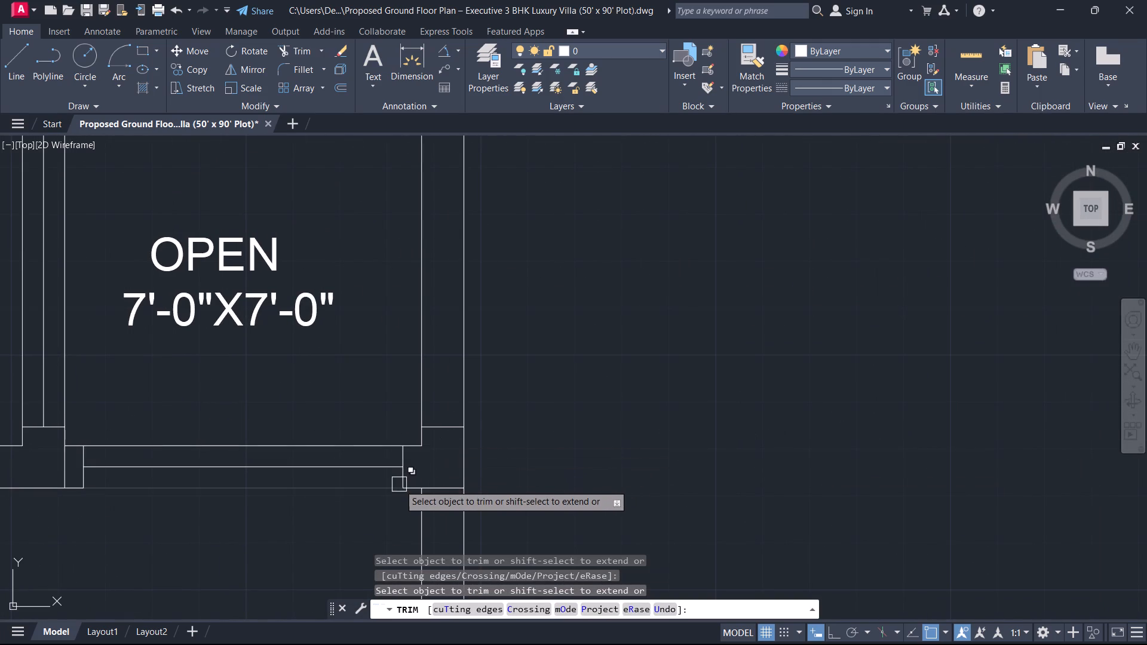
{"action": "middle_click_drag", "start_coordinate": [312, 501], "coordinate": [496, 451]}
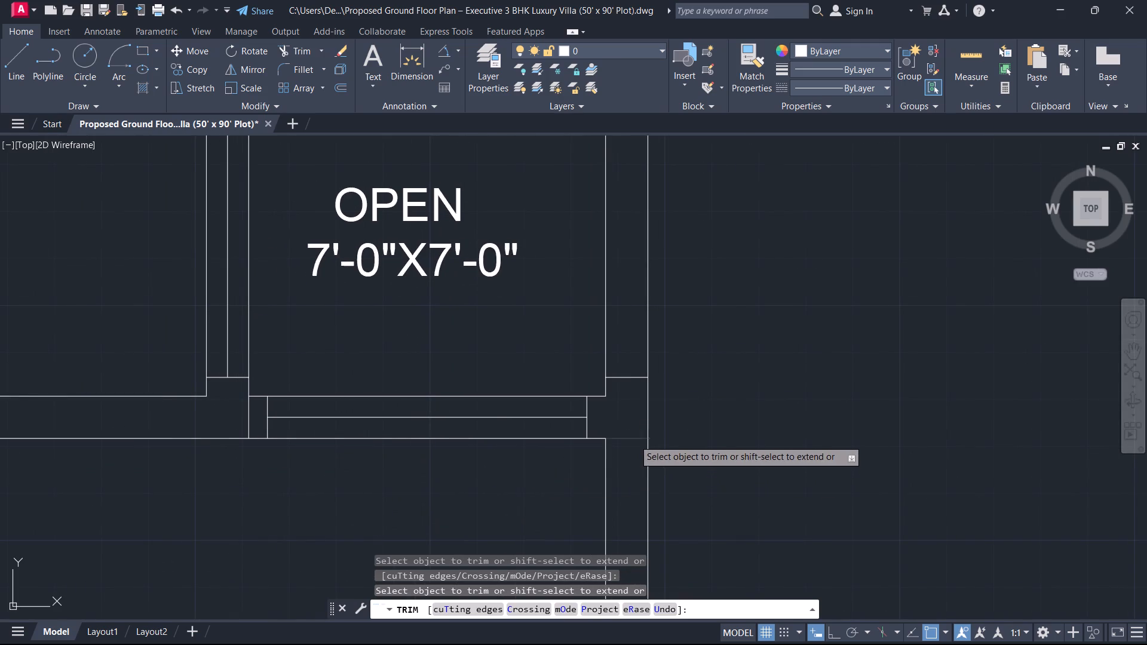
{"action": "left_click", "coordinate": [634, 440]}
{"action": "scroll", "coordinate": [244, 422], "scroll_direction": "up", "scroll_amount": 1}
{"action": "left_click", "coordinate": [244, 422]}
{"action": "scroll", "coordinate": [200, 411], "scroll_direction": "down", "scroll_amount": 2}
{"action": "middle_click_drag", "start_coordinate": [201, 411], "coordinate": [375, 510]}
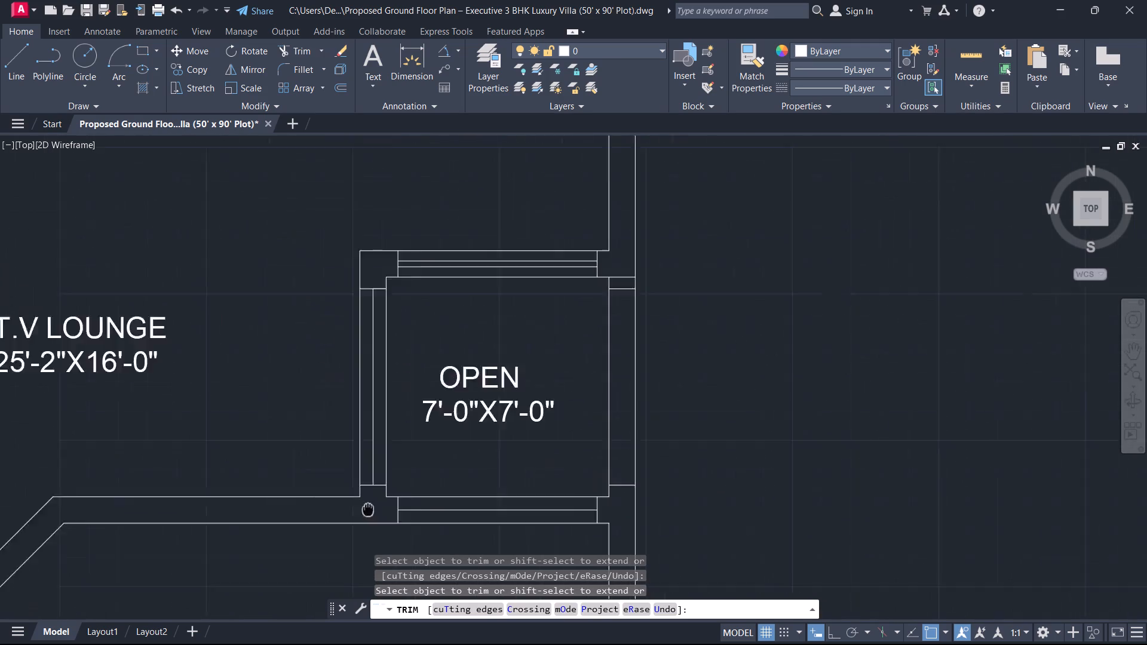
{"action": "middle_click_drag", "start_coordinate": [375, 510], "coordinate": [417, 520]}
{"action": "key", "text": "Escape"}
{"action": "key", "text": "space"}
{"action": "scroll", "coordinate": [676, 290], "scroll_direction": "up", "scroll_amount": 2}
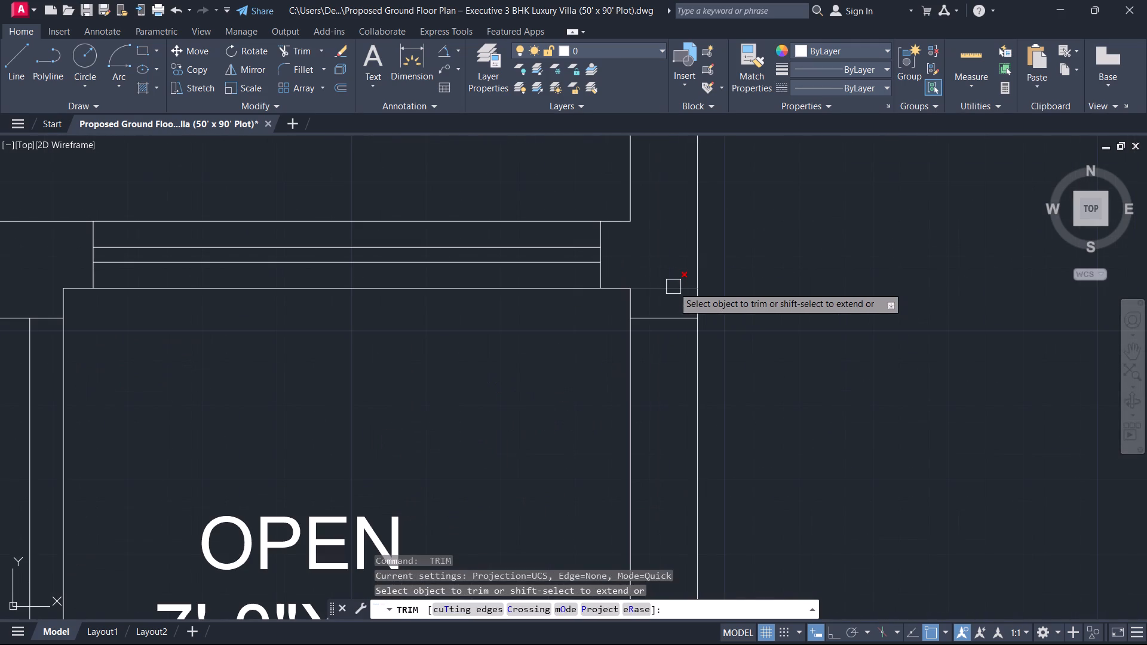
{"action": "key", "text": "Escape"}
Extend the upper line of the OPEN area's lower wall across the right exterior wall to its outer line.
{"action": "scroll", "coordinate": [623, 404], "scroll_direction": "down", "scroll_amount": 2}
{"action": "middle_click_drag", "start_coordinate": [612, 386], "coordinate": [695, 254]}
{"action": "scroll", "coordinate": [698, 430], "scroll_direction": "up", "scroll_amount": 1}
{"action": "type", "text": "EX"}
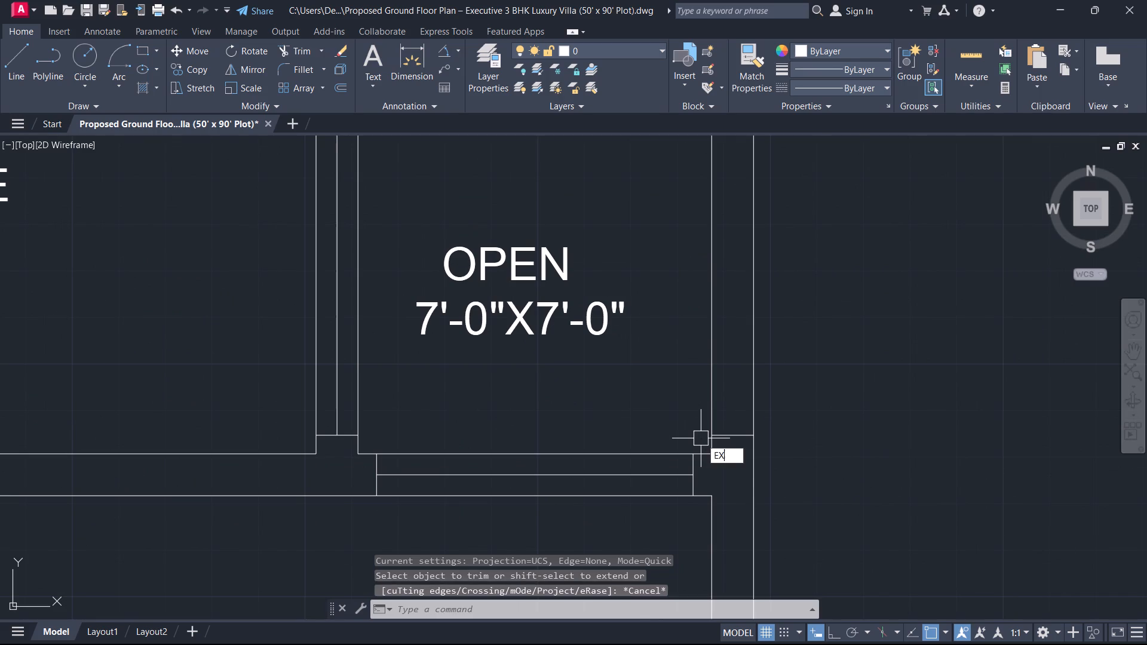
{"action": "key", "text": "space"}
{"action": "scroll", "coordinate": [691, 454], "scroll_direction": "up", "scroll_amount": 2}
{"action": "left_click", "coordinate": [713, 457]}
{"action": "key", "text": "Escape"}
Trim away the lower jamb line across the right exterior wall beside the OPEN area.
{"action": "type", "text": "TR"}
{"action": "key", "text": "space"}
{"action": "left_click_drag", "start_coordinate": [787, 431], "coordinate": [786, 419]}
{"action": "left_click", "coordinate": [771, 365]}
{"action": "left_click", "coordinate": [790, 424]}
{"action": "key", "text": "Escape"}
Trim away the upper jamb line across the right exterior wall beside the OPEN area.
{"action": "scroll", "coordinate": [789, 402], "scroll_direction": "down", "scroll_amount": 4}
{"action": "middle_click_drag", "start_coordinate": [789, 397], "coordinate": [789, 396]}
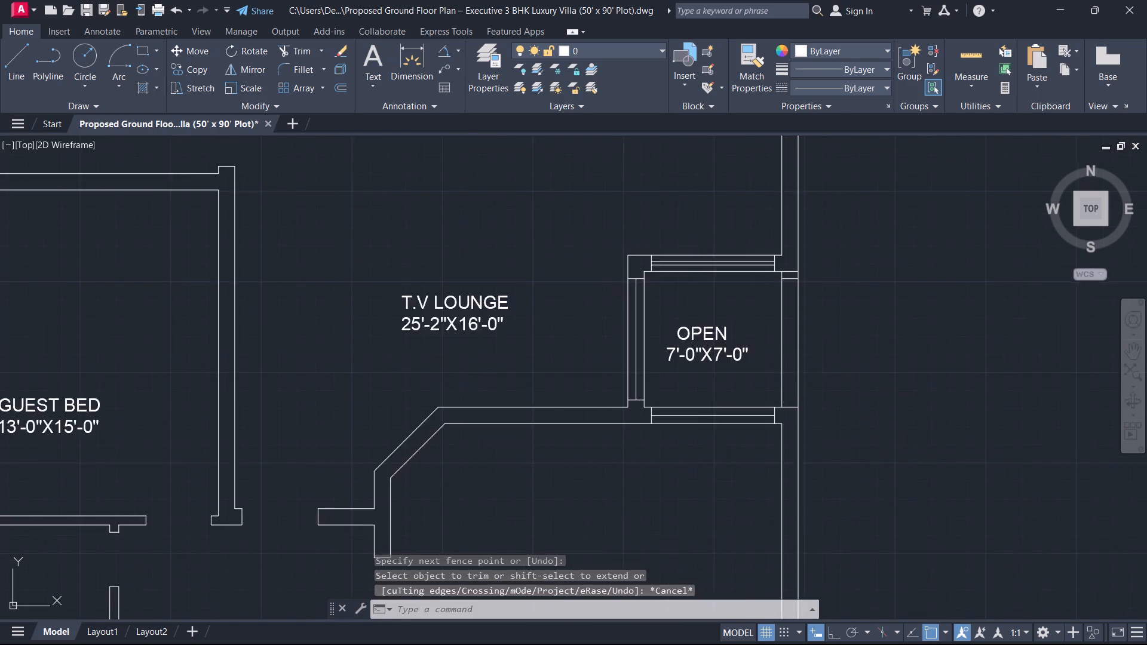
{"action": "middle_click_drag", "start_coordinate": [789, 396], "coordinate": [704, 554]}
{"action": "scroll", "coordinate": [707, 416], "scroll_direction": "up", "scroll_amount": 4}
{"action": "key", "text": "t"}
{"action": "key", "text": "r"}
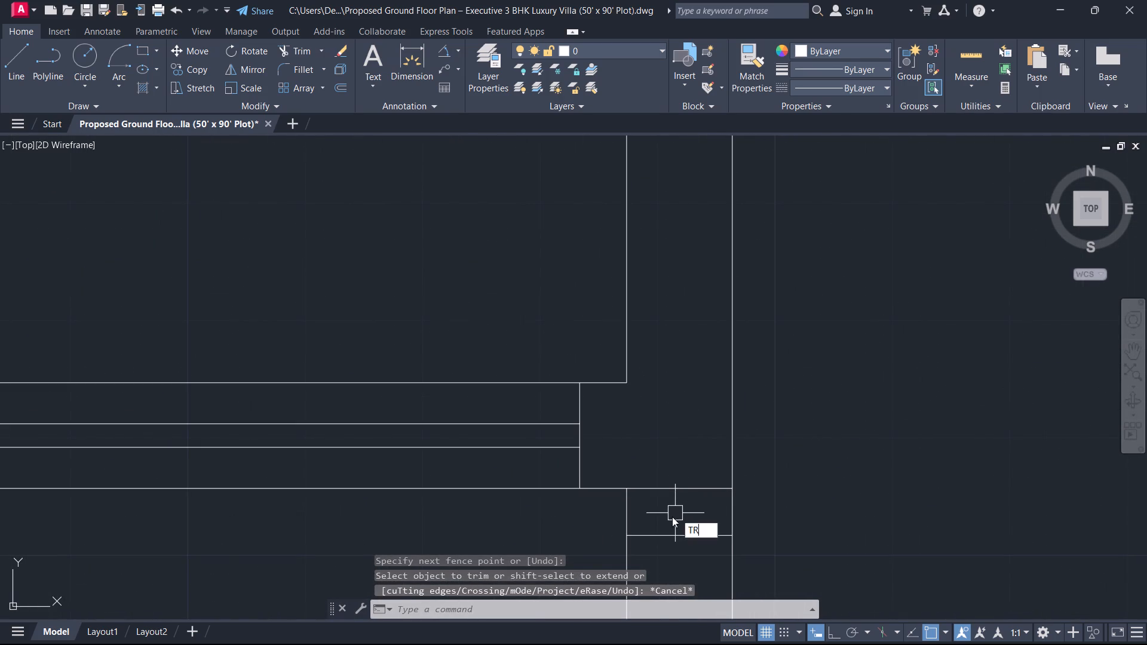
{"action": "key", "text": "space"}
{"action": "left_click", "coordinate": [674, 533]}
{"action": "scroll", "coordinate": [627, 509], "scroll_direction": "down", "scroll_amount": 4}
{"action": "key", "text": "Escape"}
Offset the centre line of the OPEN area's left wall opening 1 inch to both sides.
{"action": "middle_click_drag", "start_coordinate": [578, 507], "coordinate": [642, 425]}
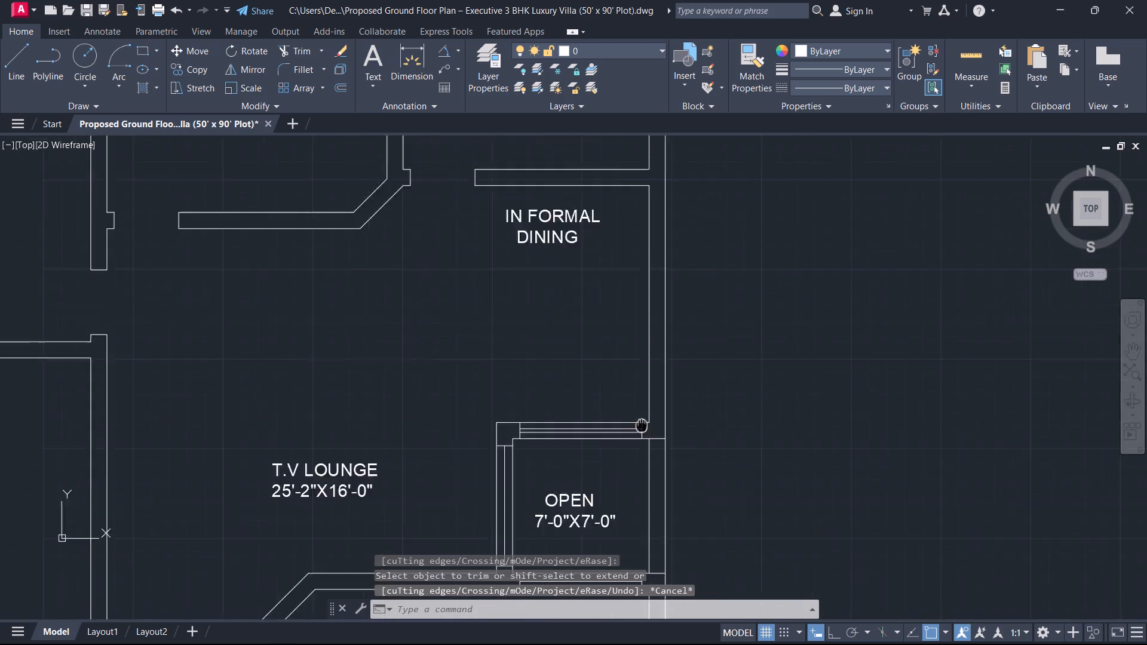
{"action": "middle_click_drag", "start_coordinate": [642, 425], "coordinate": [814, 304]}
{"action": "scroll", "coordinate": [706, 384], "scroll_direction": "up", "scroll_amount": 2}
{"action": "type", "text": "O"}
{"action": "key", "text": "space"}
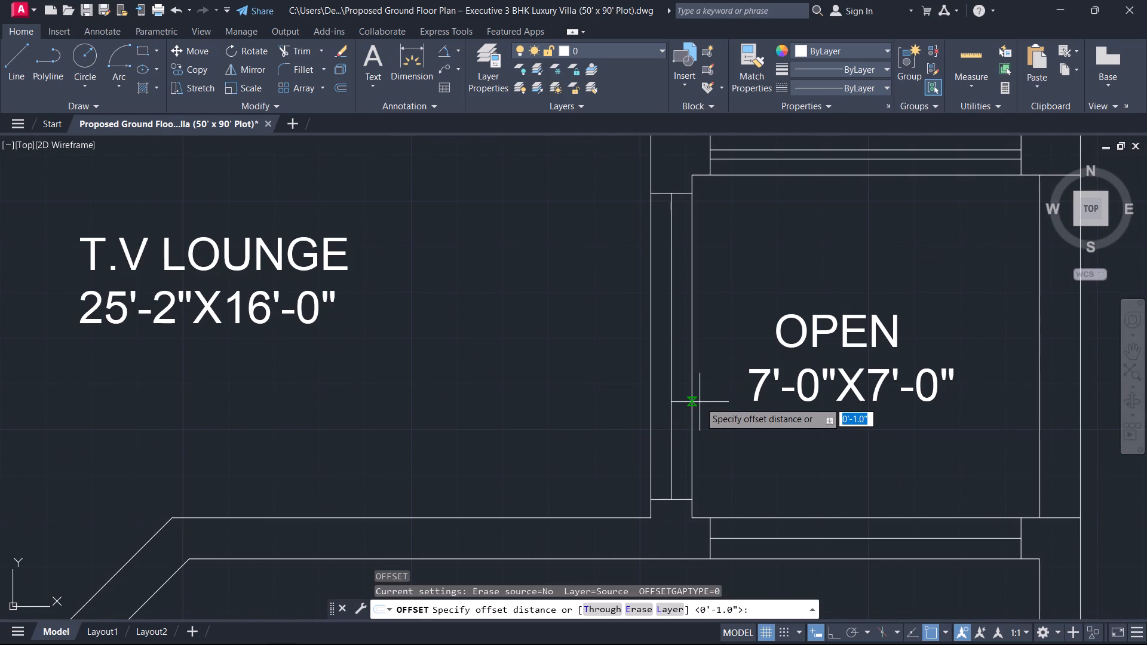
{"action": "key", "text": "space"}
{"action": "scroll", "coordinate": [692, 405], "scroll_direction": "up", "scroll_amount": 2}
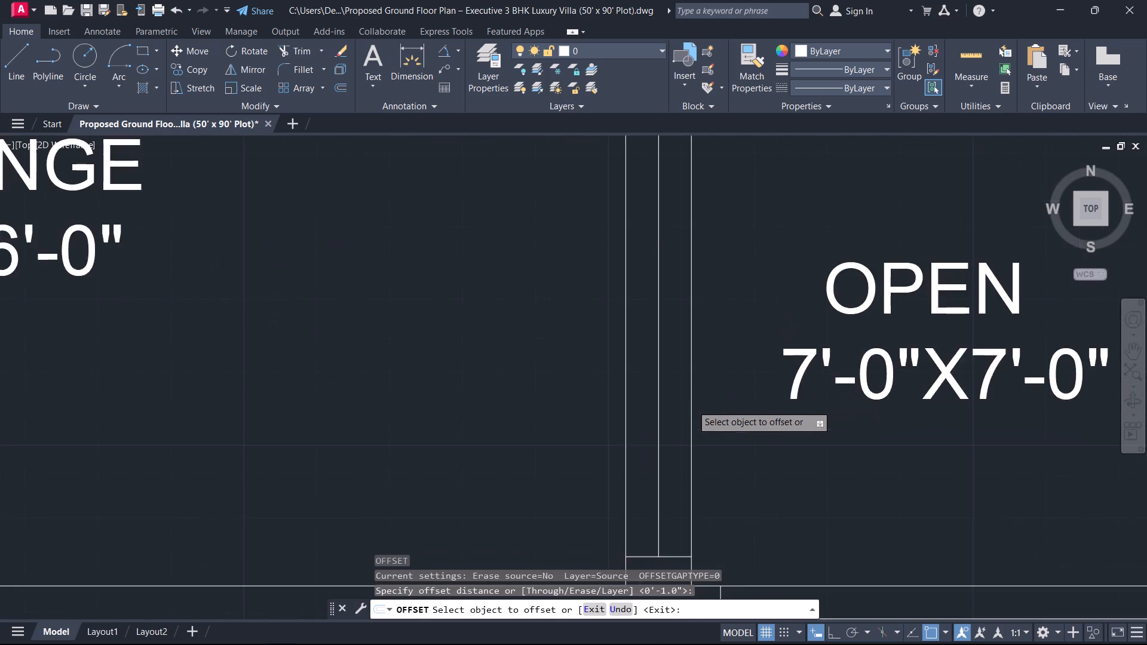
{"action": "left_click_drag", "start_coordinate": [641, 406], "coordinate": [648, 409]}
{"action": "left_click", "coordinate": [663, 415]}
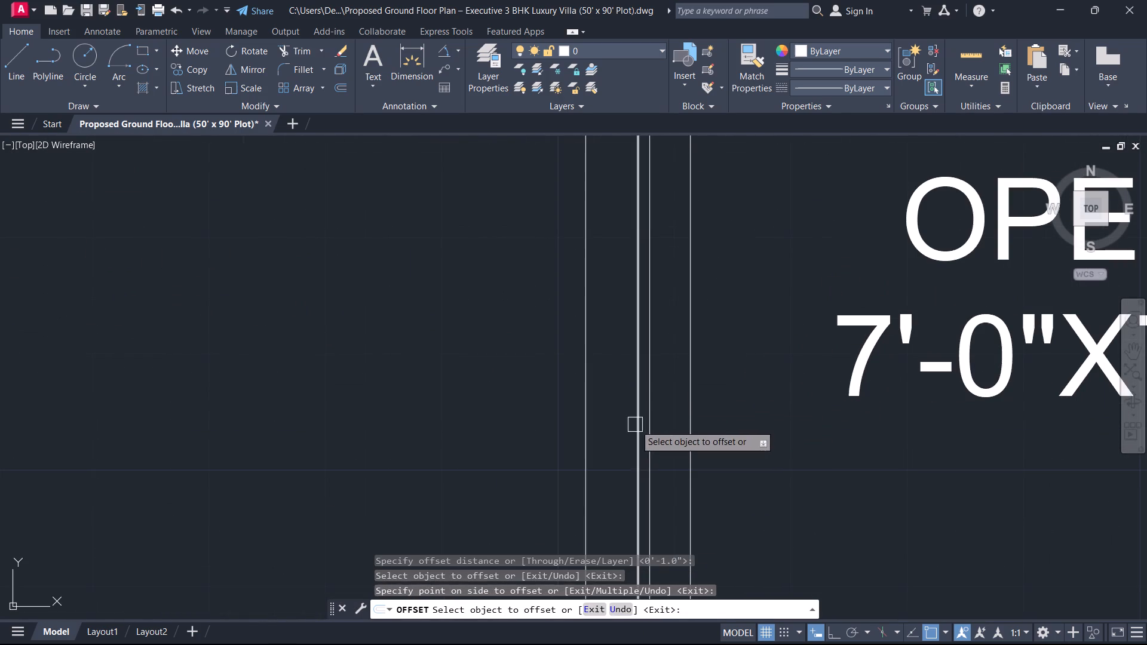
{"action": "left_click", "coordinate": [635, 425]}
{"action": "left_click", "coordinate": [614, 423]}
Offset the centre line of the OPEN area's lower wall opening 1 inch to both sides.
{"action": "scroll", "coordinate": [759, 490], "scroll_direction": "down", "scroll_amount": 4}
{"action": "middle_click_drag", "start_coordinate": [761, 491], "coordinate": [771, 406]}
{"action": "scroll", "coordinate": [804, 462], "scroll_direction": "up", "scroll_amount": 2}
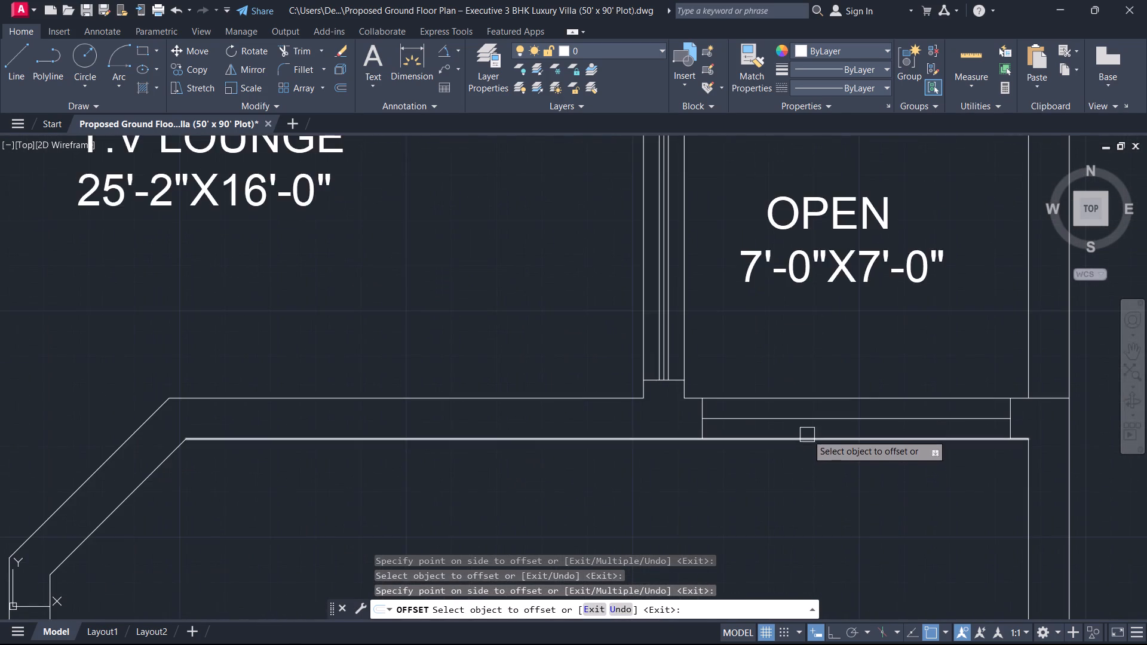
{"action": "scroll", "coordinate": [807, 422], "scroll_direction": "up", "scroll_amount": 2}
{"action": "left_click", "coordinate": [807, 421]}
{"action": "left_click", "coordinate": [805, 442]}
{"action": "left_click", "coordinate": [811, 414]}
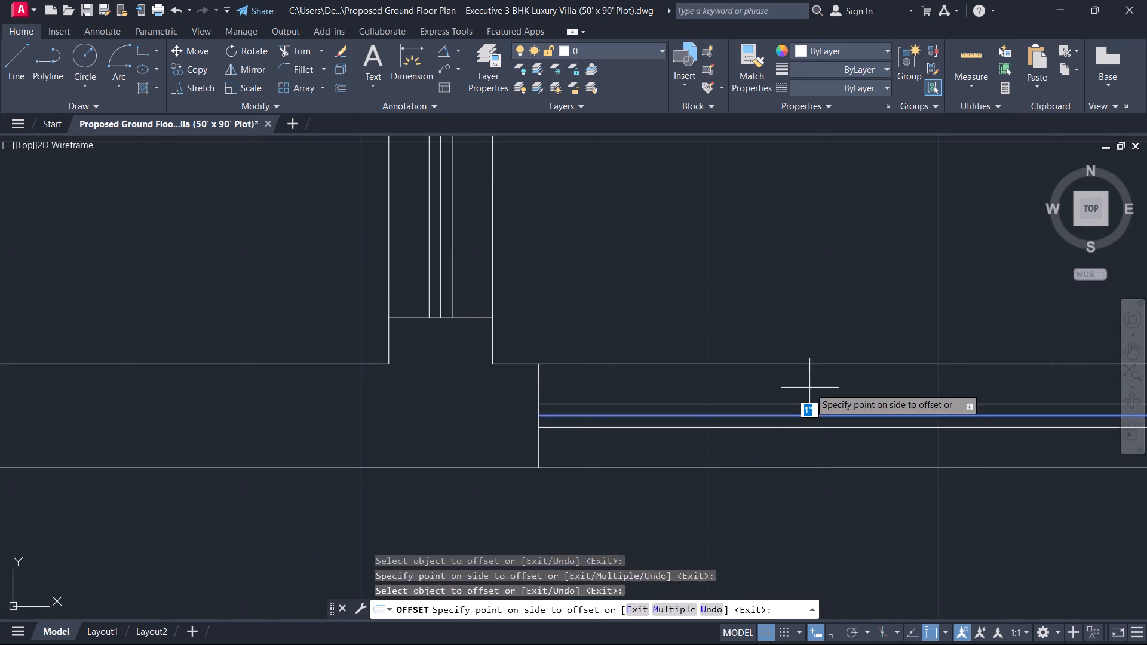
{"action": "left_click", "coordinate": [810, 380]}
{"action": "key", "text": "Escape"}
Delete the original centre lines between the offset pairs in the OPEN area's lower and left wall openings.
{"action": "scroll", "coordinate": [805, 423], "scroll_direction": "up", "scroll_amount": 2}
{"action": "left_click", "coordinate": [796, 408]}
{"action": "scroll", "coordinate": [745, 432], "scroll_direction": "down", "scroll_amount": 3}
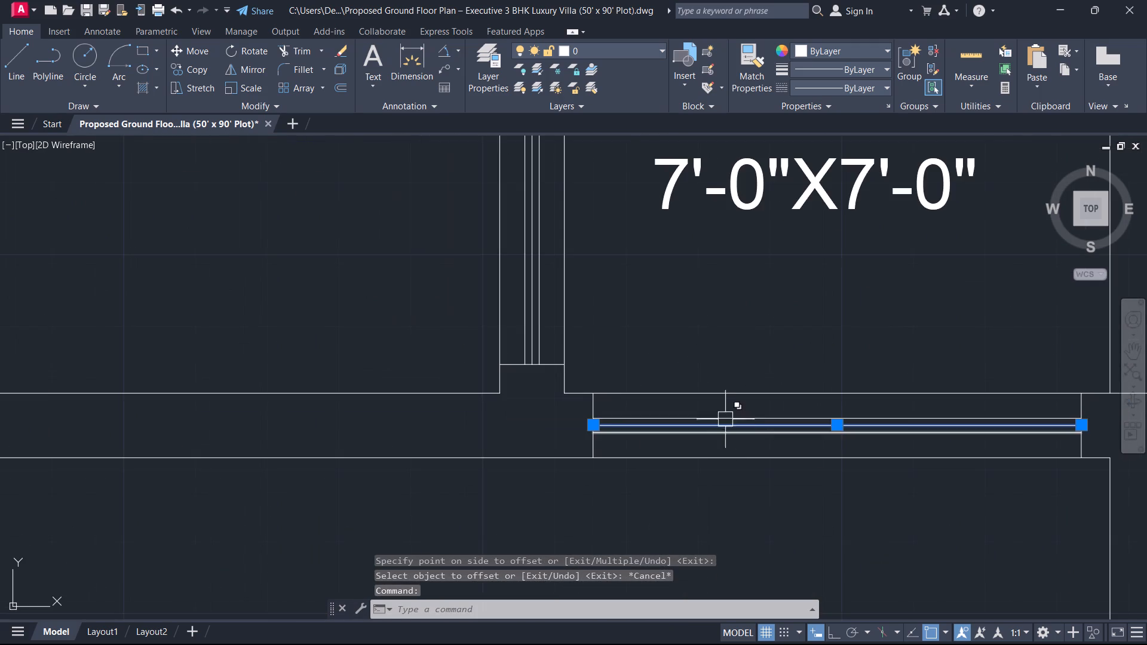
{"action": "scroll", "coordinate": [415, 345], "scroll_direction": "up", "scroll_amount": 3}
{"action": "scroll", "coordinate": [835, 394], "scroll_direction": "up", "scroll_amount": 1}
{"action": "left_click", "coordinate": [885, 374]}
{"action": "left_click", "coordinate": [830, 333]}
{"action": "scroll", "coordinate": [835, 337], "scroll_direction": "down", "scroll_amount": 4}
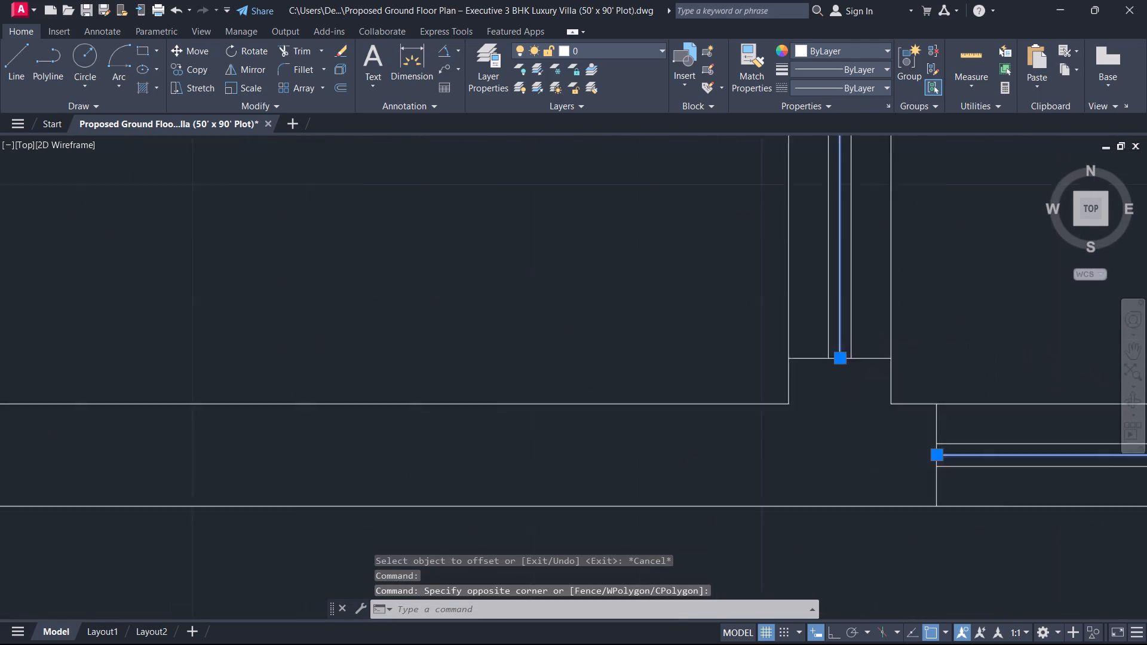
{"action": "scroll", "coordinate": [837, 340], "scroll_direction": "down", "scroll_amount": 2}
{"action": "middle_click_drag", "start_coordinate": [855, 364], "coordinate": [725, 627]}
{"action": "scroll", "coordinate": [829, 275], "scroll_direction": "up", "scroll_amount": 2}
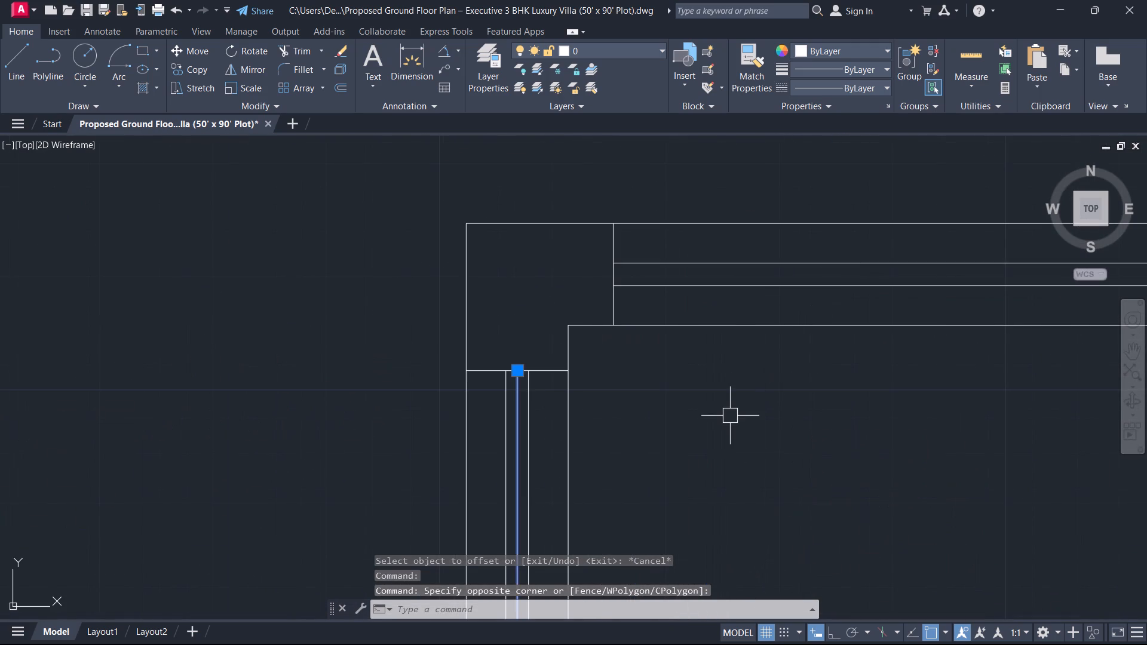
{"action": "key", "text": "Delete"}
Examine the window openings around the OPEN area and the rest of the ground floor plan.
{"action": "scroll", "coordinate": [703, 454], "scroll_direction": "down", "scroll_amount": 3}
{"action": "middle_click_drag", "start_coordinate": [703, 463], "coordinate": [693, 298]}
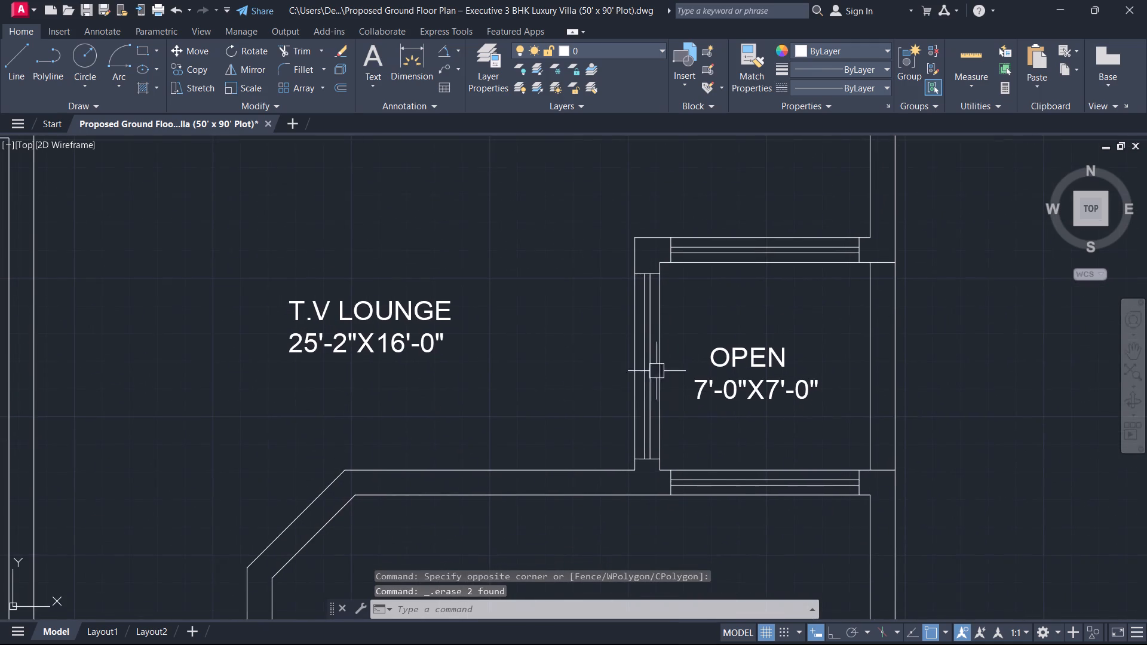
{"action": "scroll", "coordinate": [544, 456], "scroll_direction": "up", "scroll_amount": 1}
{"action": "middle_click_drag", "start_coordinate": [544, 456], "coordinate": [612, 379]}
{"action": "scroll", "coordinate": [330, 390], "scroll_direction": "down", "scroll_amount": 1}
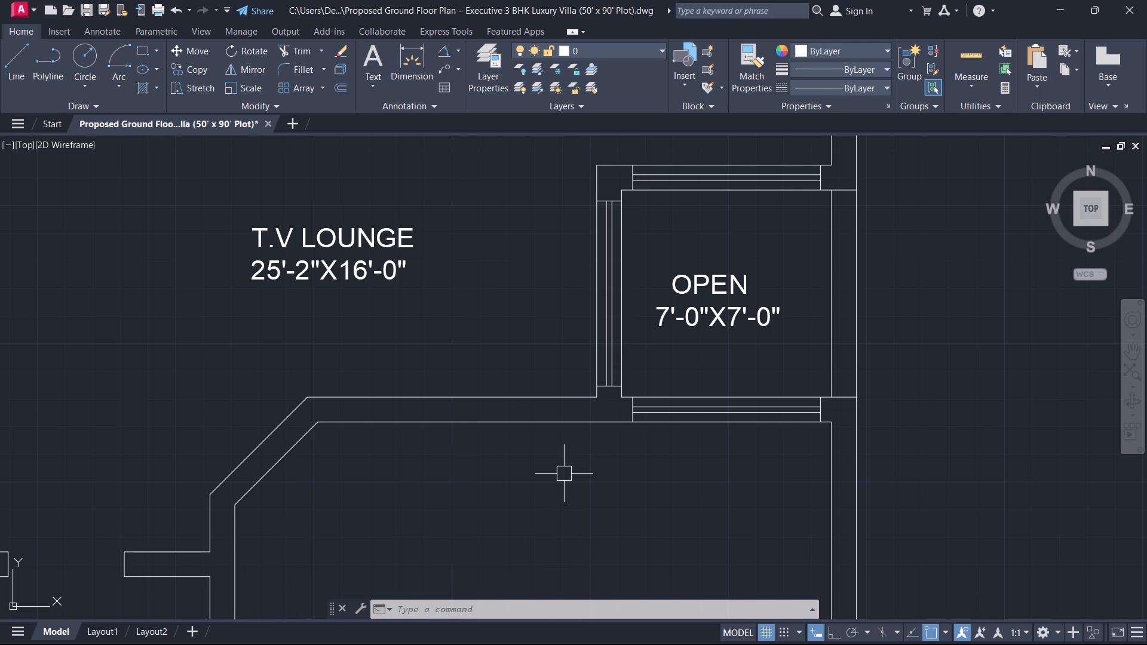
{"action": "scroll", "coordinate": [547, 484], "scroll_direction": "down", "scroll_amount": 1}
{"action": "middle_click_drag", "start_coordinate": [556, 460], "coordinate": [516, 286]}
{"action": "scroll", "coordinate": [390, 337], "scroll_direction": "down", "scroll_amount": 1}
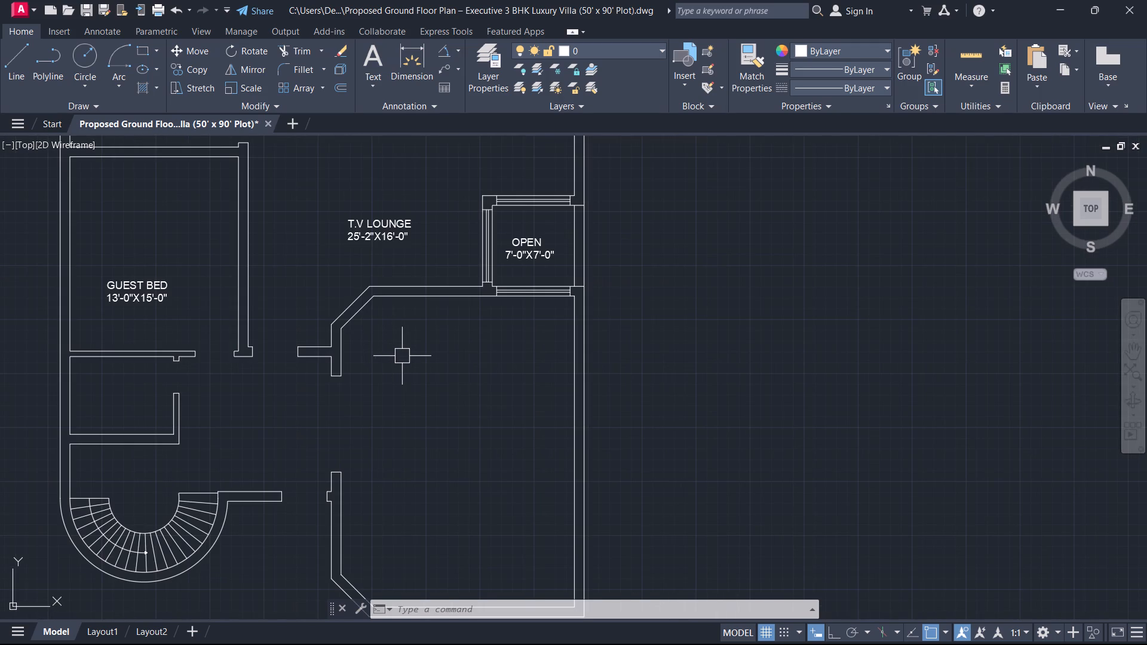
{"action": "scroll", "coordinate": [501, 359], "scroll_direction": "down", "scroll_amount": 4}
{"action": "middle_click_drag", "start_coordinate": [513, 367], "coordinate": [570, 277]}
{"action": "scroll", "coordinate": [567, 274], "scroll_direction": "up", "scroll_amount": 1}
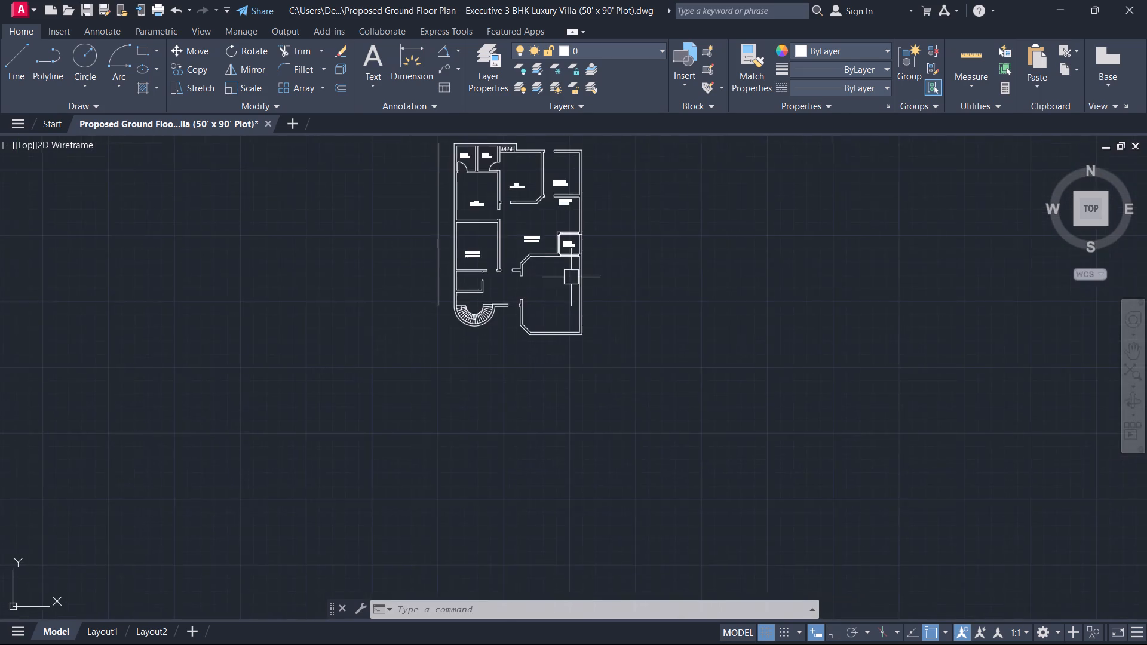
Start a multiline text label in the large unlabelled room below the OPEN area, with DRAWING as its first line.
{"action": "scroll", "coordinate": [571, 277], "scroll_direction": "up", "scroll_amount": 1}
{"action": "scroll", "coordinate": [529, 314], "scroll_direction": "up", "scroll_amount": 2}
{"action": "middle_click_drag", "start_coordinate": [534, 317], "coordinate": [421, 444]}
{"action": "scroll", "coordinate": [489, 351], "scroll_direction": "up", "scroll_amount": 1}
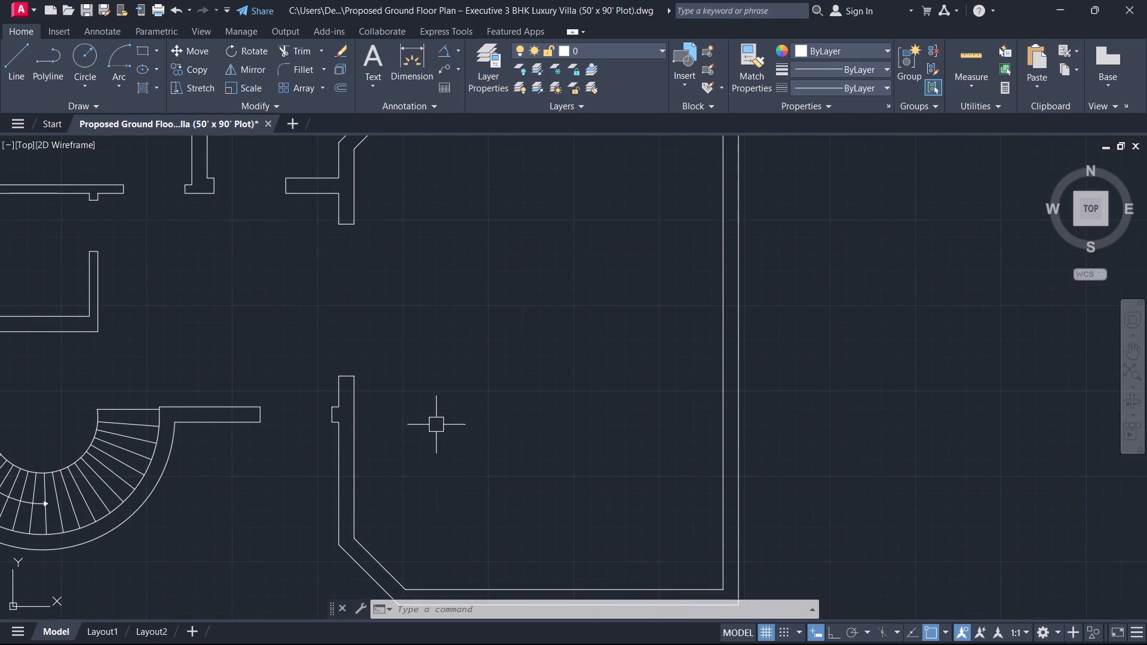
{"action": "key", "text": "t"}
{"action": "key", "text": "space"}
{"action": "scroll", "coordinate": [498, 376], "scroll_direction": "up", "scroll_amount": 1}
{"action": "left_click", "coordinate": [483, 265]}
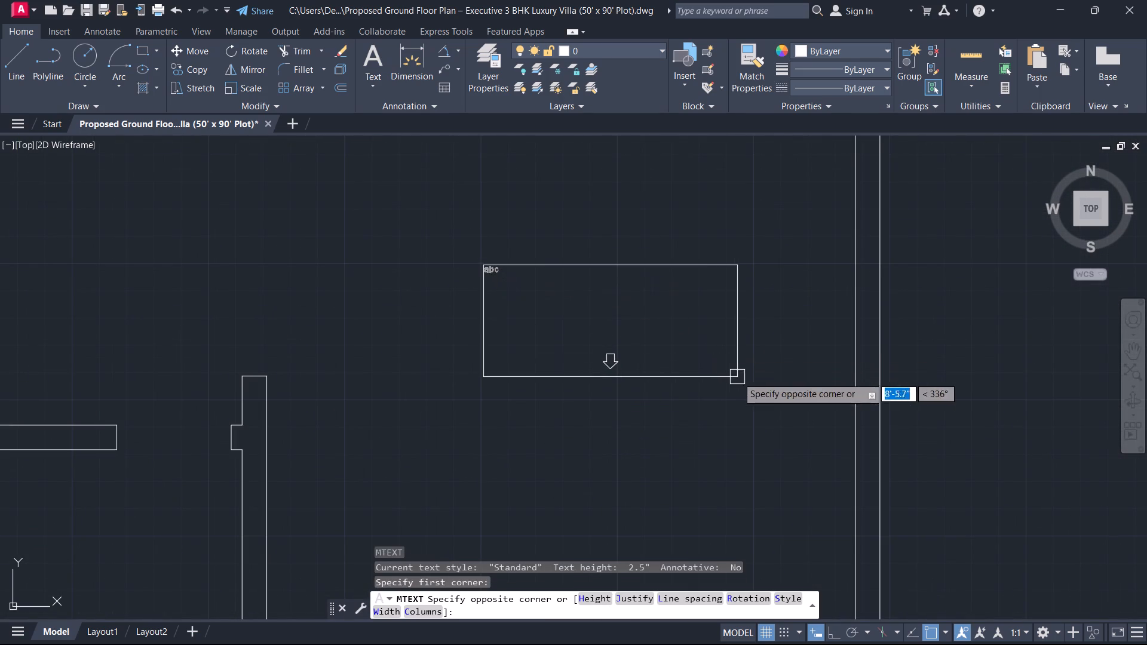
{"action": "left_click", "coordinate": [737, 377]}
{"action": "key", "text": "d"}
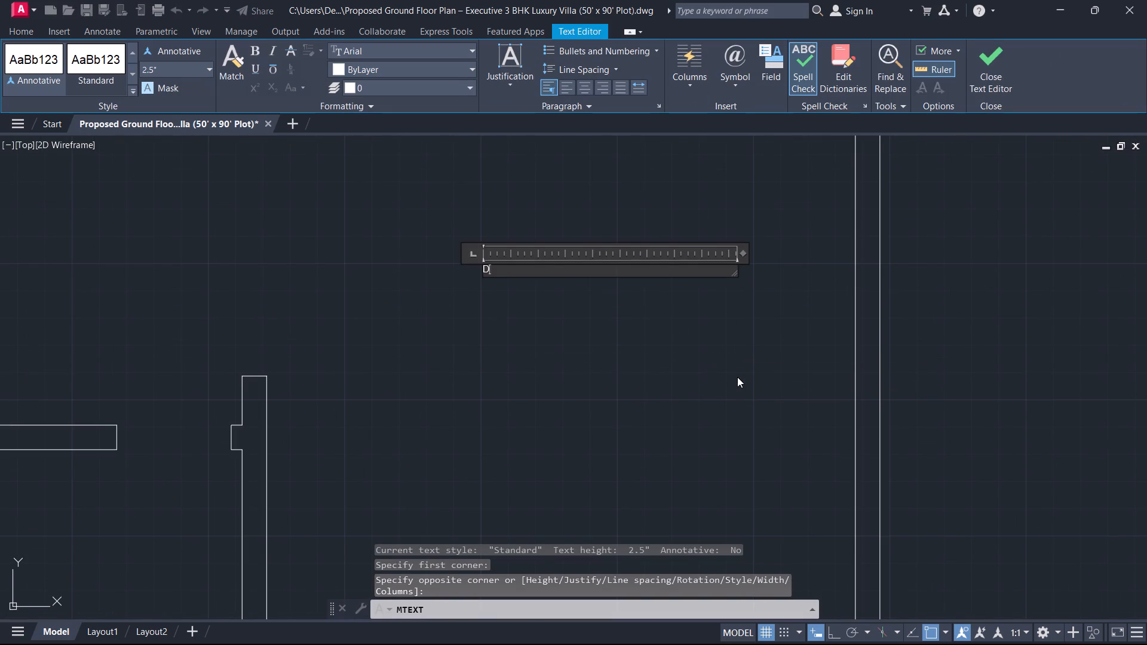
{"action": "type", "text": "RA"}
{"action": "type", "text": "EIN"}
{"action": "key", "text": "BackSpace"}
{"action": "key", "text": "BackSpace"}
{"action": "key", "text": "w"}
{"action": "key", "text": "BackSpace"}
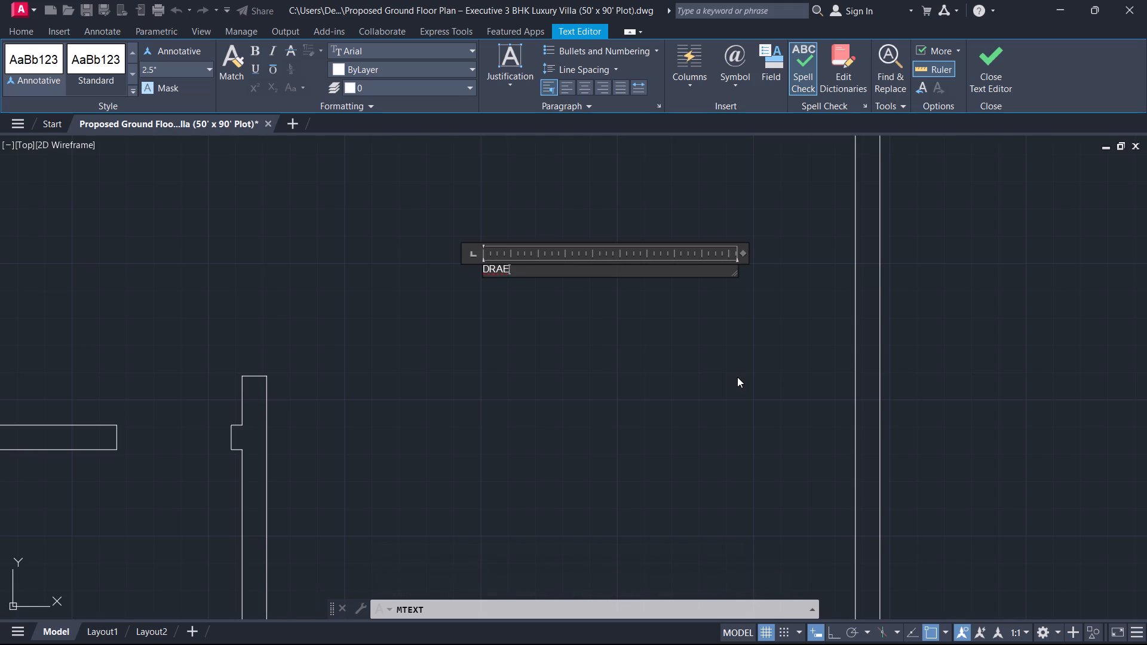
{"action": "key", "text": "BackSpace"}
{"action": "key", "text": "w"}
{"action": "type", "text": "ING"}
Add DINING as the second line of the room label, under DRAWING.
{"action": "key", "text": "Return"}
{"action": "type", "text": "DINNG"}
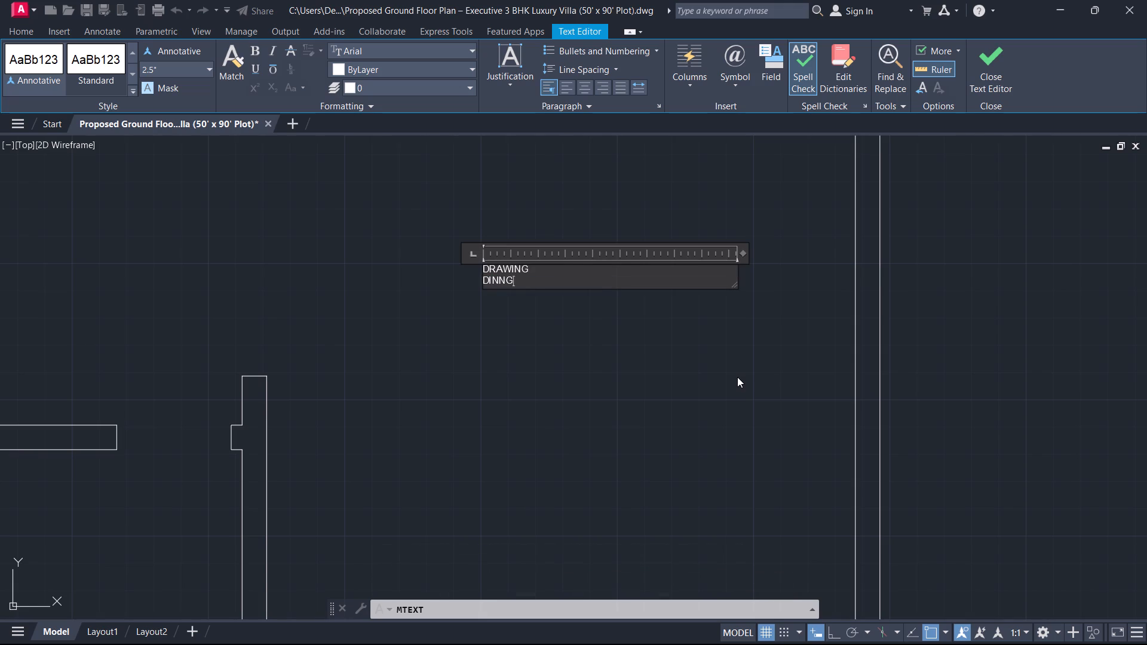
{"action": "key", "text": "Return"}
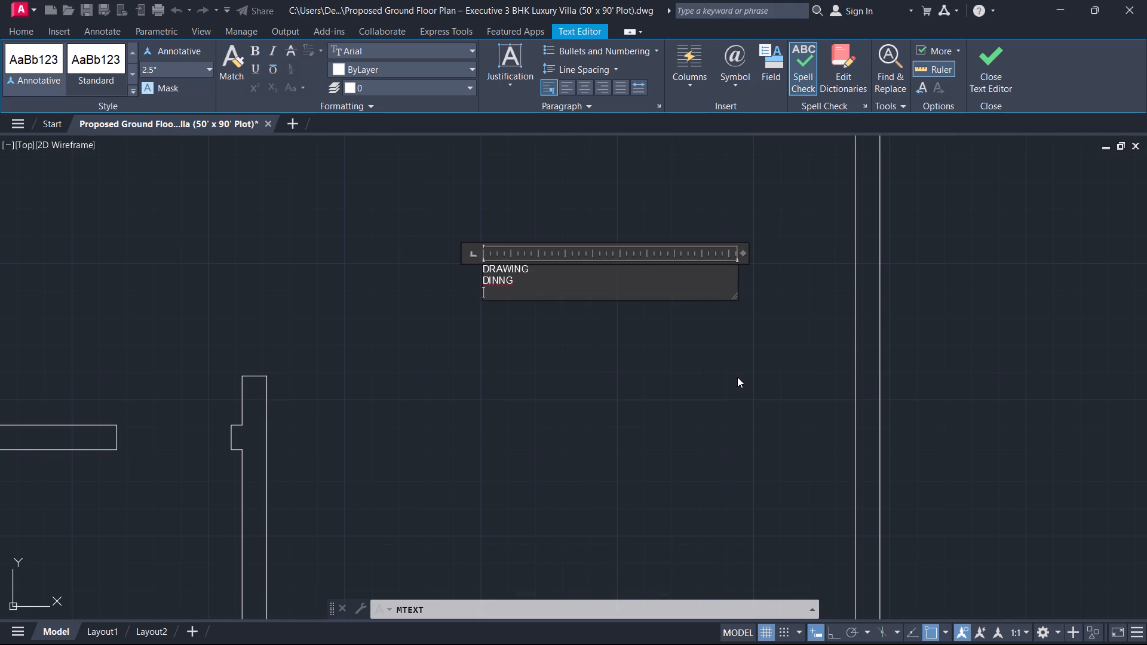
{"action": "type", "text": "18"}
{"action": "key", "text": "BackSpace"}
{"action": "key", "text": "BackSpace"}
{"action": "key", "text": "BackSpace"}
{"action": "key", "text": "BackSpace"}
{"action": "key", "text": "BackSpace"}
{"action": "key", "text": "BackSpace"}
{"action": "key", "text": "BackSpace"}
{"action": "key", "text": "BackSpace"}
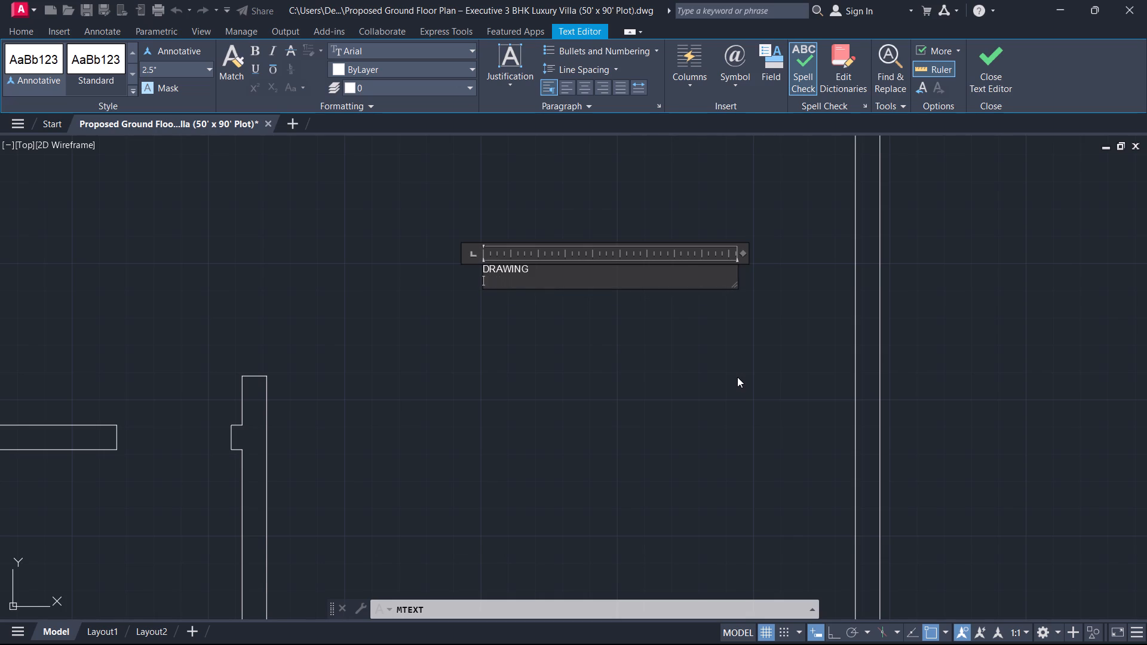
{"action": "type", "text": "DININD"}
{"action": "key", "text": "BackSpace"}
{"action": "key", "text": "f"}
{"action": "key", "text": "BackSpace"}
{"action": "key", "text": "g"}
Add the room size 18'-0"X24'-0" as the label's third line.
{"action": "key", "text": "Return"}
{"action": "type", "text": "18'"}
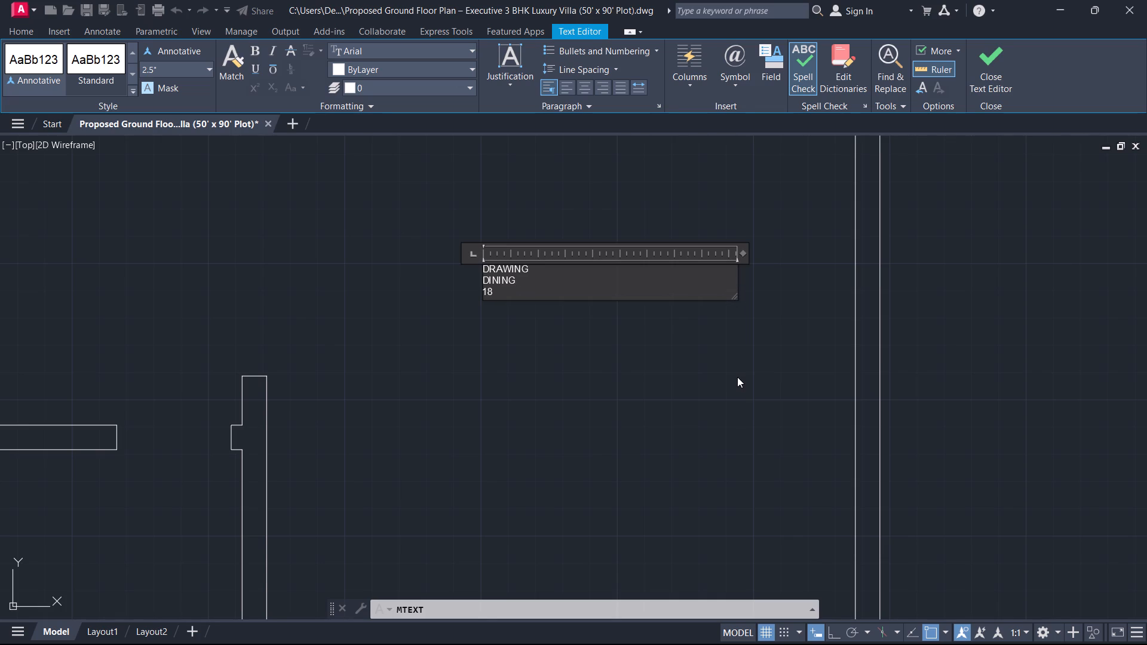
{"action": "key", "text": "minus"}
{"action": "type", "text": "0\"X"}
{"action": "type", "text": "24'"}
{"action": "key", "text": "minus"}
{"action": "key", "text": "0"}
{"action": "key", "text": "shift+quotedbl"}
Set the text height of the whole DRAWING DINING label to 7".
{"action": "key", "text": "ctrl+a"}
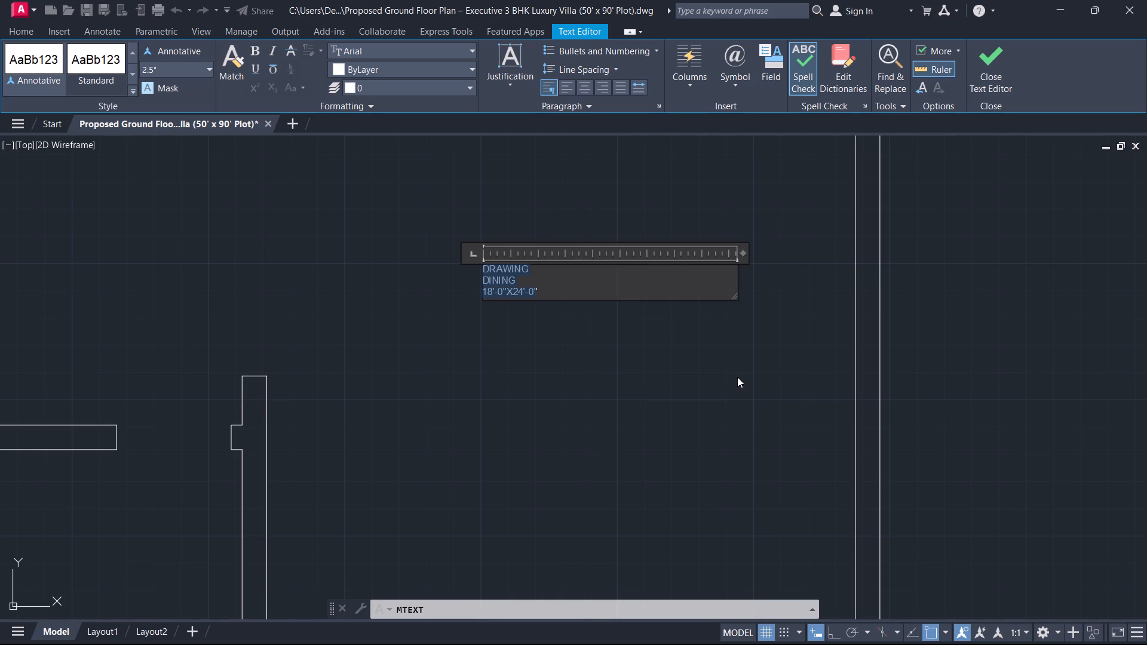
{"action": "left_click", "coordinate": [167, 64]}
{"action": "key", "text": "7"}
{"action": "key", "text": "Return"}
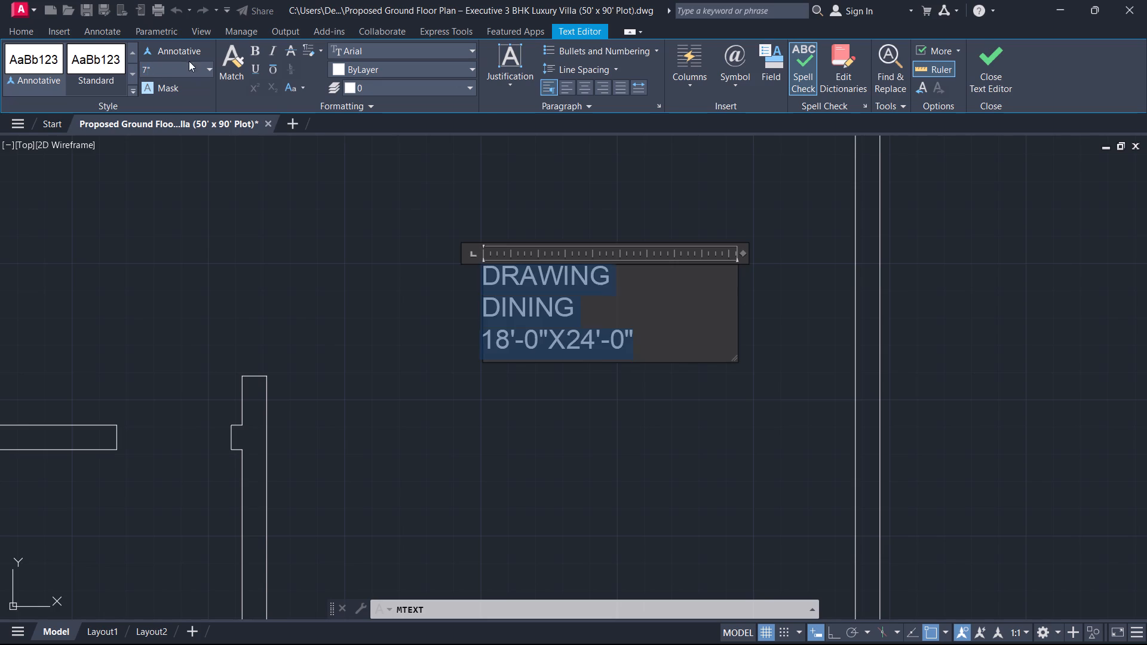
Indent the DRAWING and DINING lines with leading spaces to centre them over the room size, and finish the label.
{"action": "left_click", "coordinate": [506, 315]}
{"action": "left_click", "coordinate": [489, 311]}
{"action": "key", "text": "space"}
{"action": "key", "text": "space"}
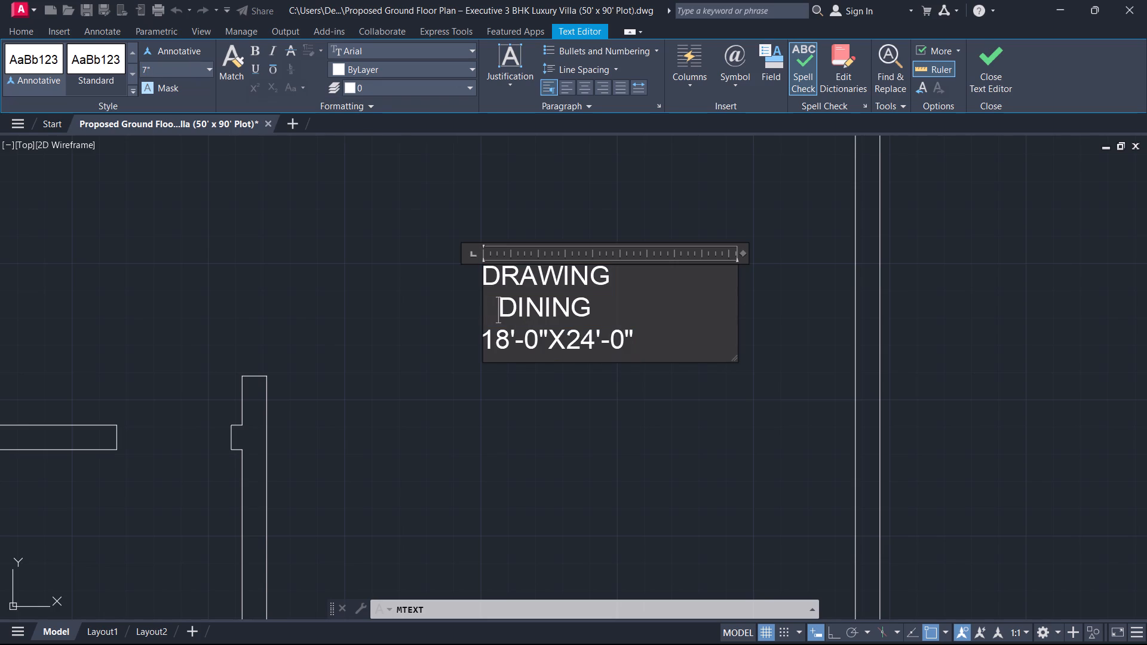
{"action": "left_click", "coordinate": [488, 275]}
{"action": "key", "text": "space"}
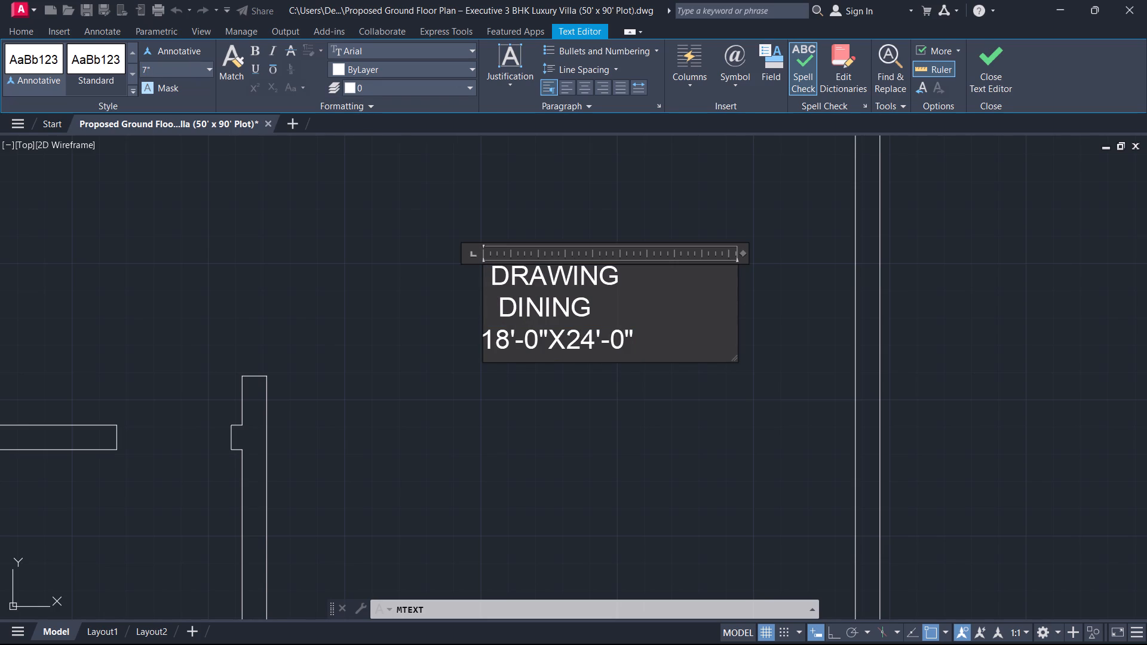
{"action": "left_click", "coordinate": [500, 313]}
{"action": "key", "text": "space"}
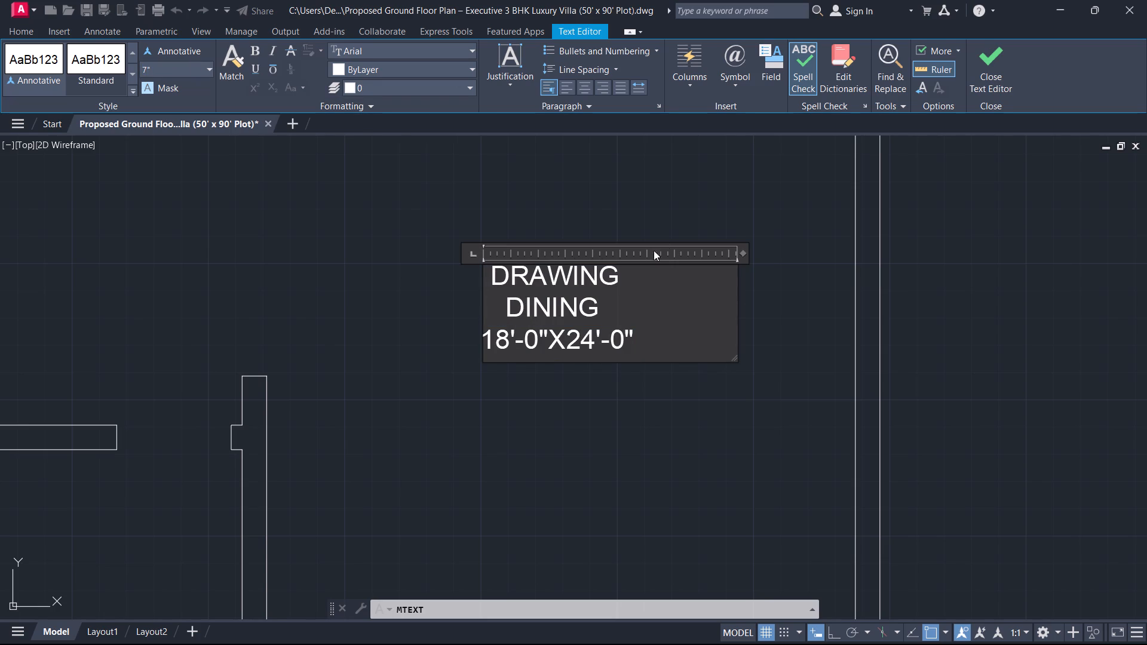
{"action": "left_click", "coordinate": [979, 78]}
Create a multiline text label reading RECEPTION, 12'-9"X10'-5" in the space between the stair side and the DRAWING DINING room.
{"action": "scroll", "coordinate": [669, 349], "scroll_direction": "down", "scroll_amount": 2}
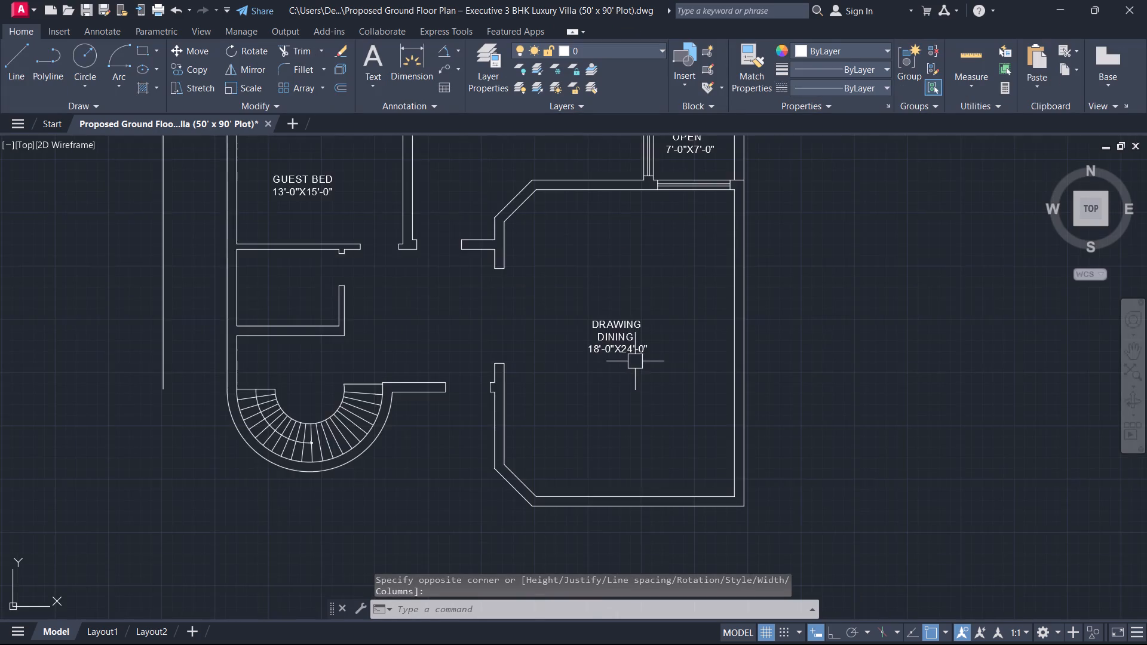
{"action": "middle_click_drag", "start_coordinate": [634, 361], "coordinate": [709, 486]}
{"action": "scroll", "coordinate": [698, 466], "scroll_direction": "up", "scroll_amount": 1}
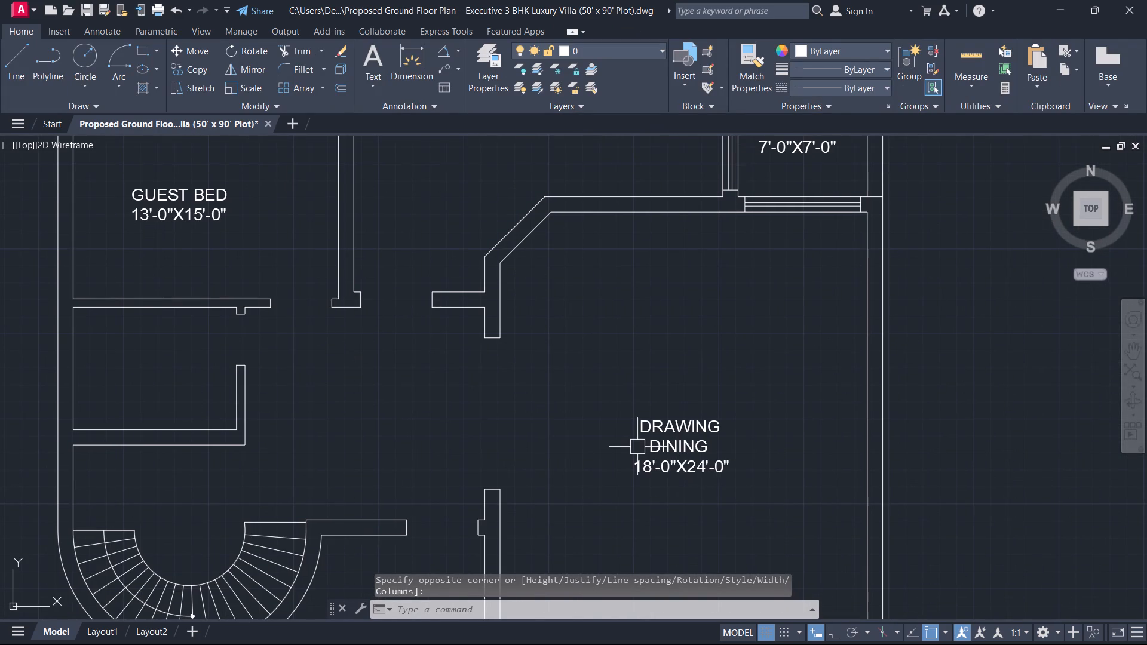
{"action": "middle_click_drag", "start_coordinate": [495, 461], "coordinate": [844, 435]}
{"action": "key", "text": "t"}
{"action": "key", "text": "space"}
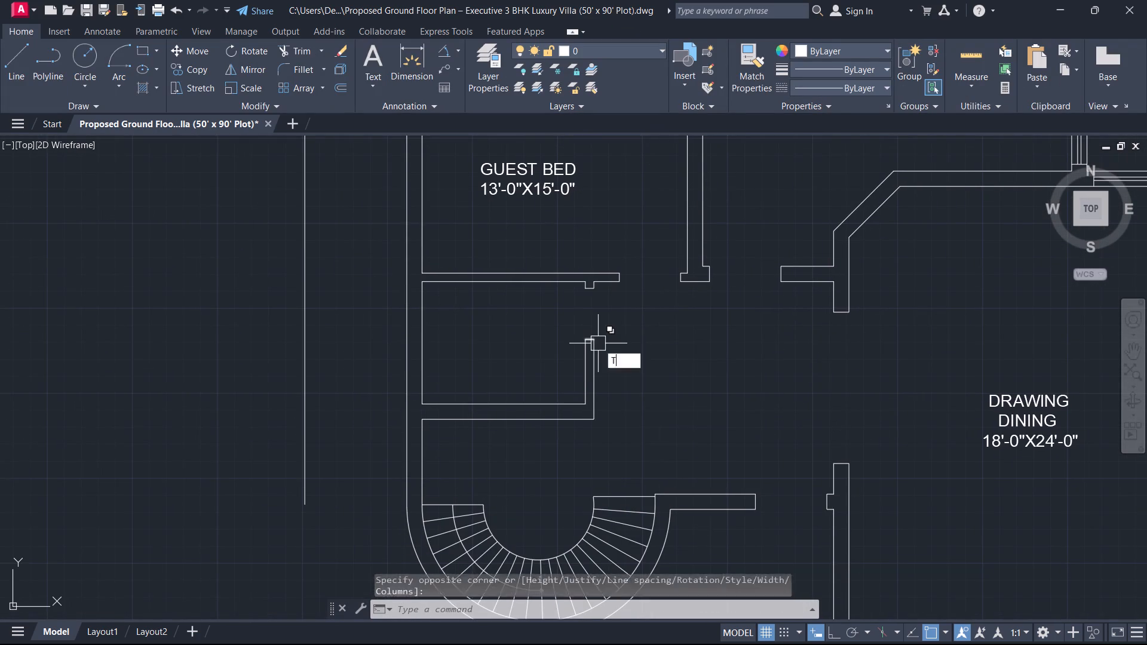
{"action": "scroll", "coordinate": [538, 355], "scroll_direction": "up", "scroll_amount": 2}
{"action": "middle_click_drag", "start_coordinate": [931, 351], "coordinate": [431, 363]}
{"action": "scroll", "coordinate": [446, 363], "scroll_direction": "down", "scroll_amount": 2}
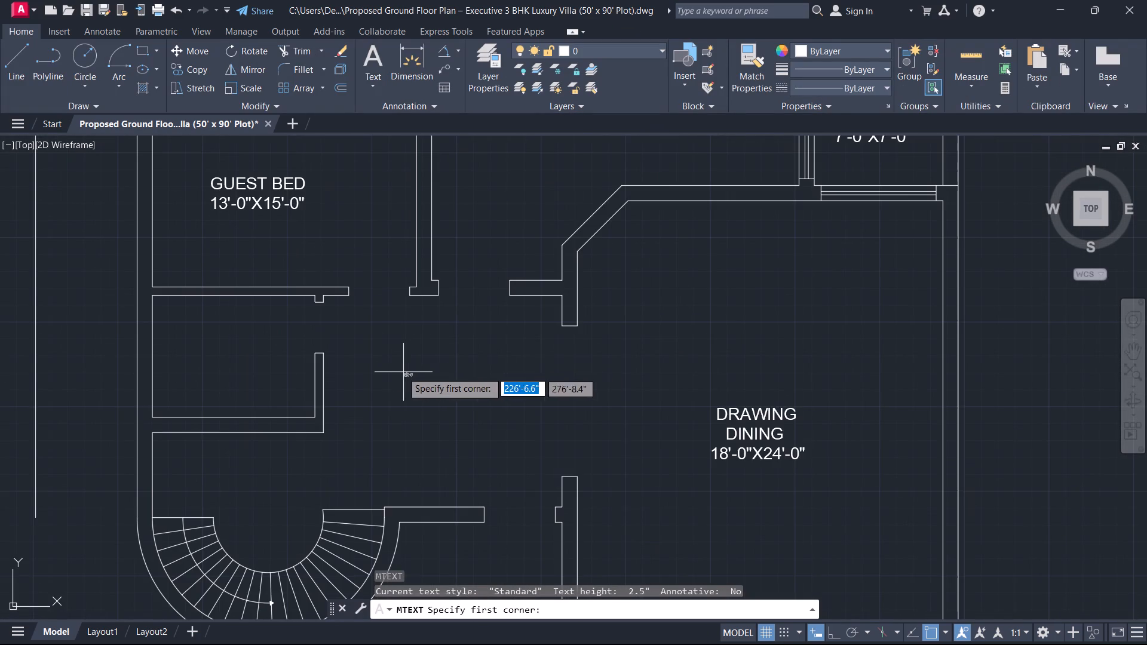
{"action": "left_click_drag", "start_coordinate": [382, 361], "coordinate": [399, 377]}
{"action": "left_click", "coordinate": [552, 430]}
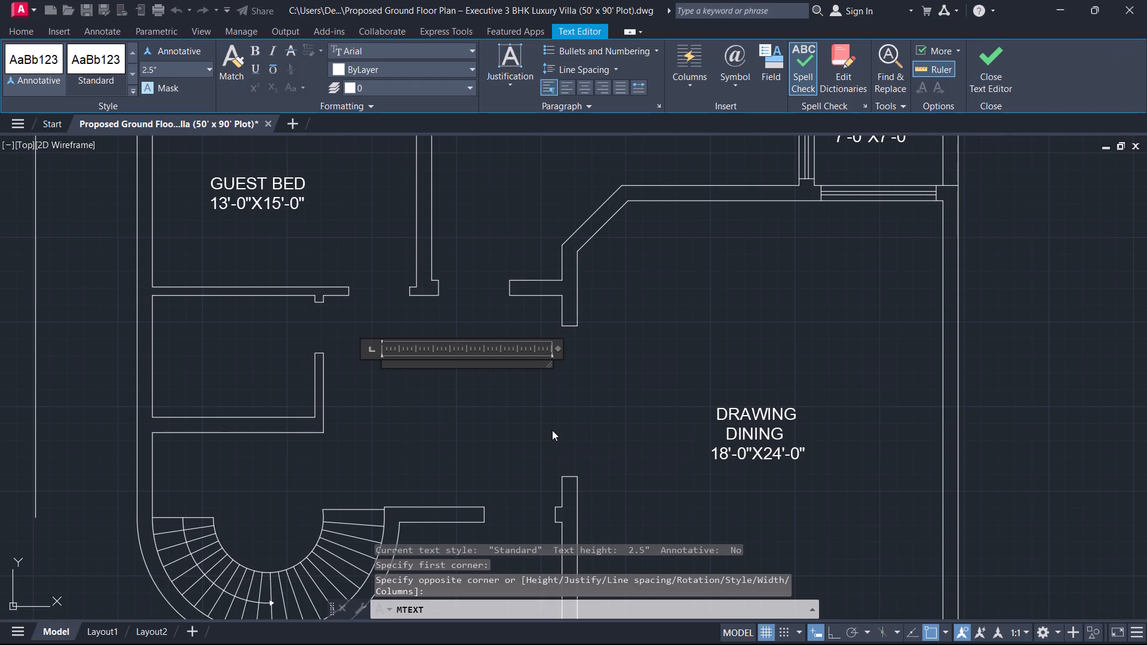
{"action": "type", "text": "RECEPTION"}
{"action": "key", "text": "Return"}
{"action": "type", "text": "12'"}
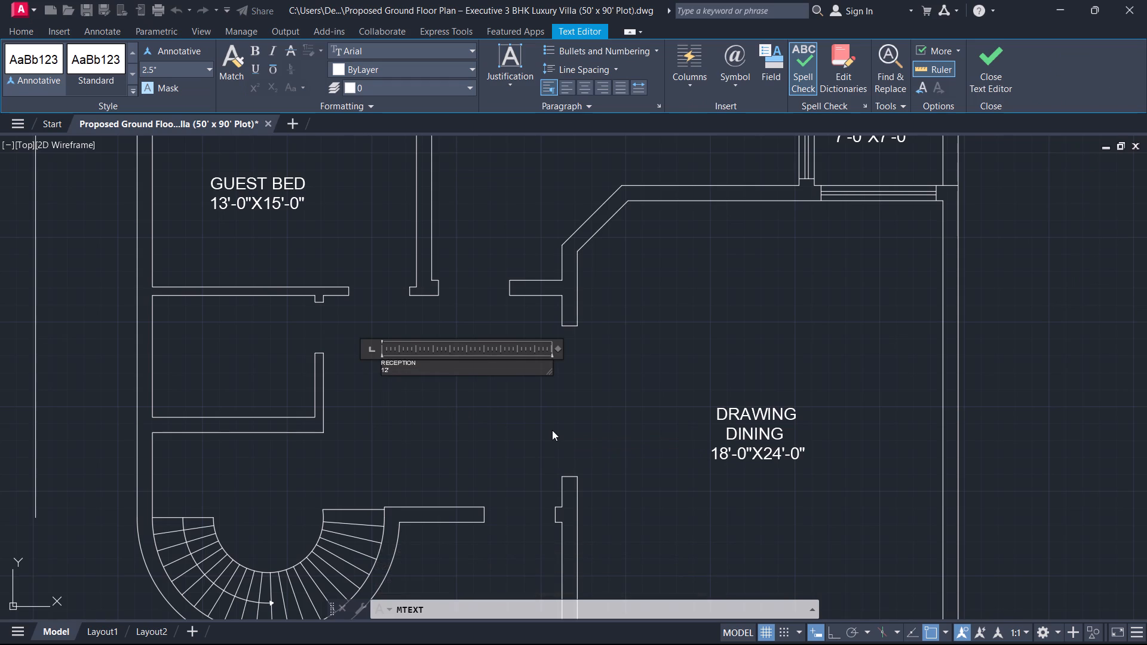
{"action": "key", "text": "minus"}
{"action": "type", "text": "9\"X"}
{"action": "type", "text": "10"}
{"action": "type", "text": "'-4"}
{"action": "key", "text": "BackSpace"}
{"action": "type", "text": "5\""}
Set the RECEPTION label's text height to 7" and finish the label.
{"action": "key", "text": "ctrl+a"}
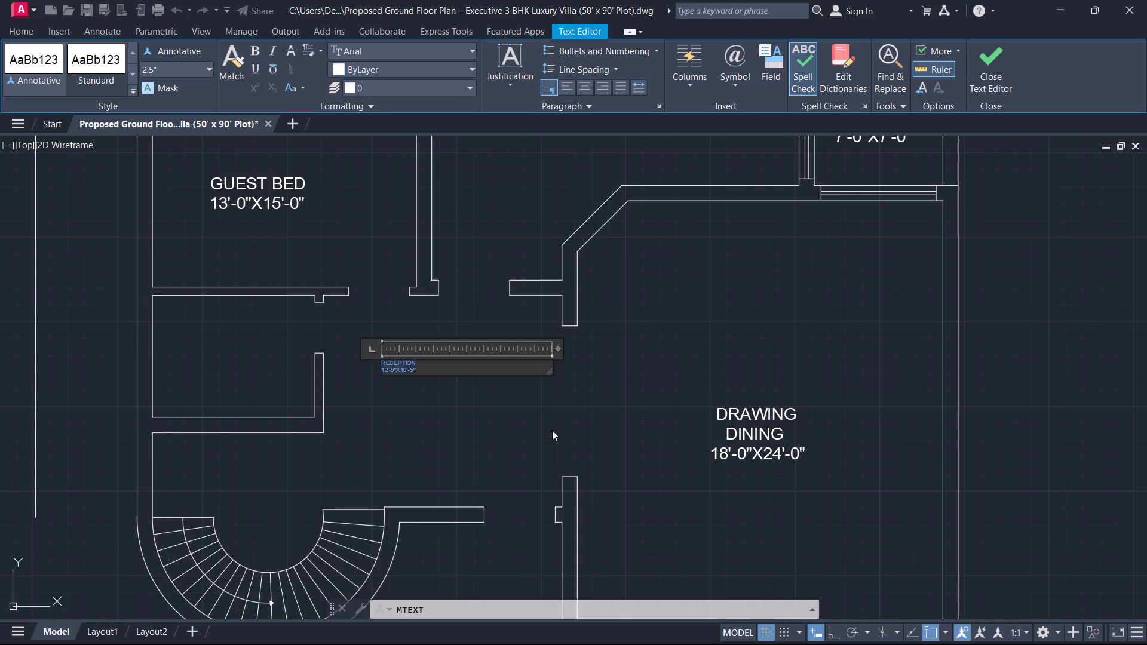
{"action": "left_click", "coordinate": [172, 76]}
{"action": "key", "text": "7"}
{"action": "key", "text": "Return"}
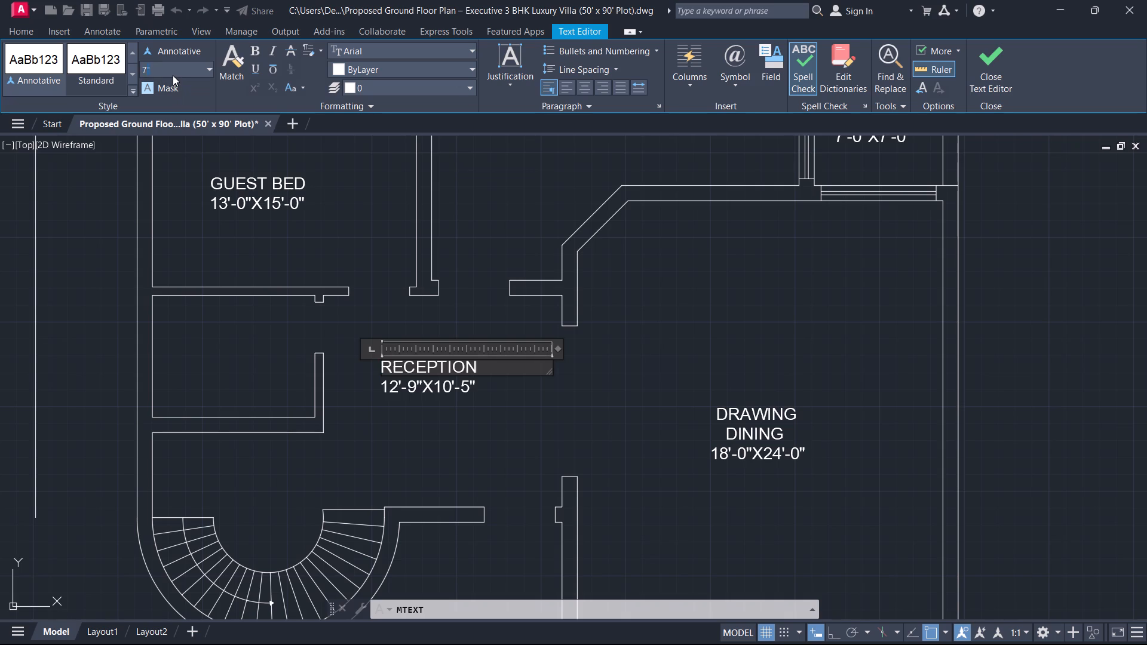
{"action": "left_click", "coordinate": [999, 73]}
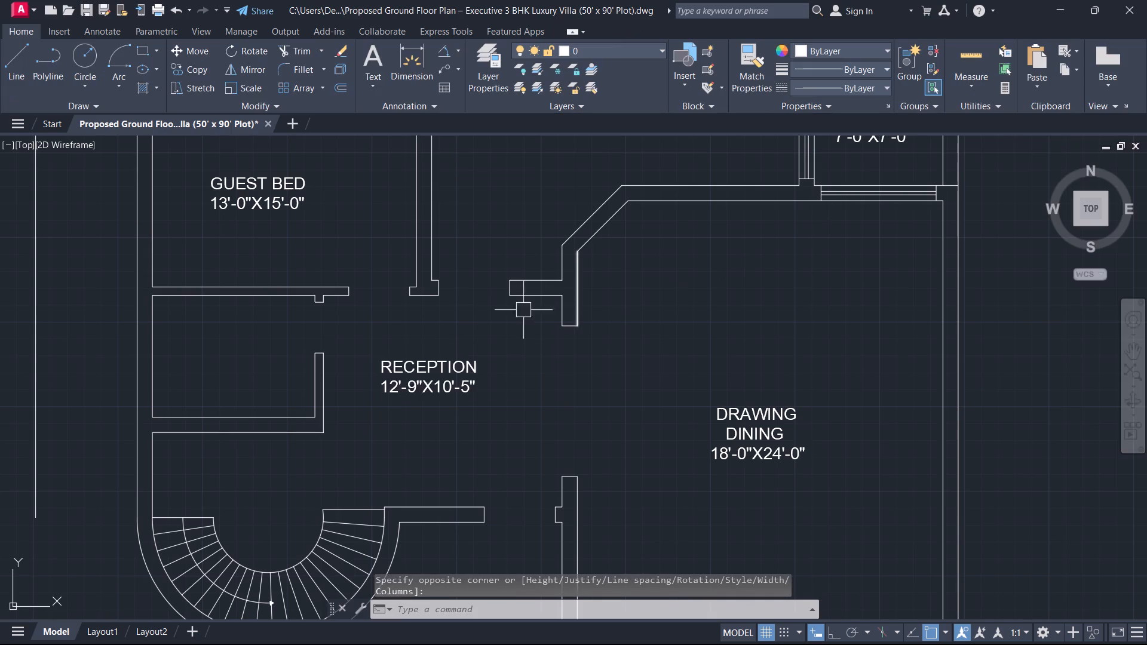
Draw a horizontal 2'6" door leaf line from the wall stub's inner lower corner into the small room below GUEST BED.
{"action": "scroll", "coordinate": [457, 381], "scroll_direction": "up", "scroll_amount": 1}
{"action": "scroll", "coordinate": [62, 368], "scroll_direction": "down", "scroll_amount": 1}
{"action": "middle_click_drag", "start_coordinate": [91, 379], "coordinate": [497, 429]}
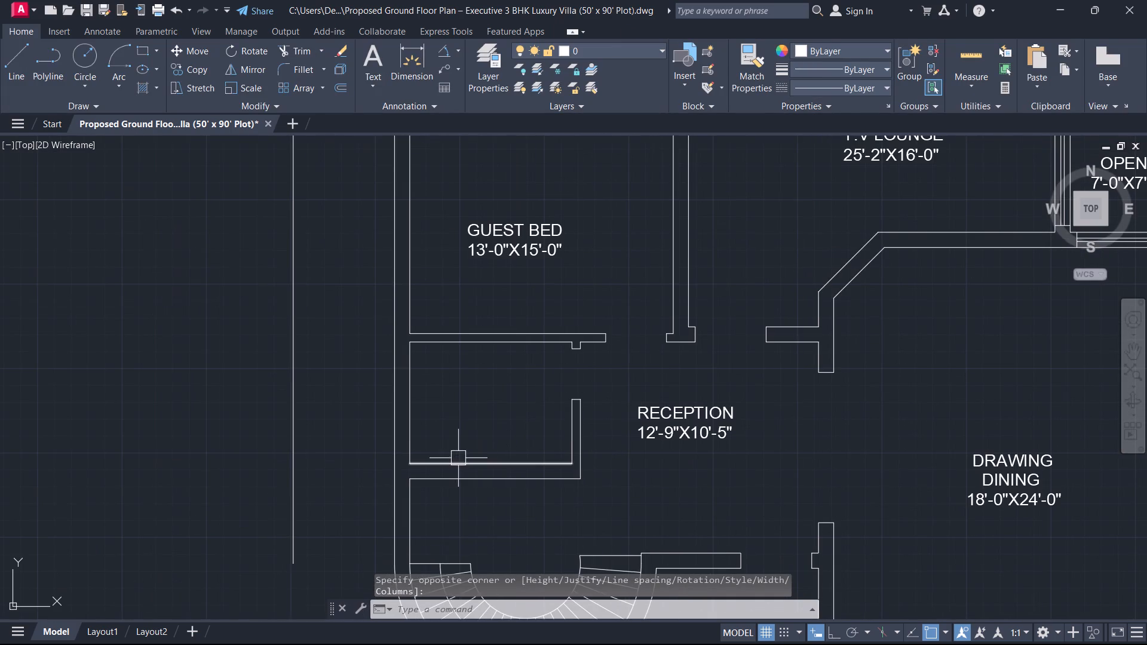
{"action": "type", "text": "L"}
{"action": "key", "text": "space"}
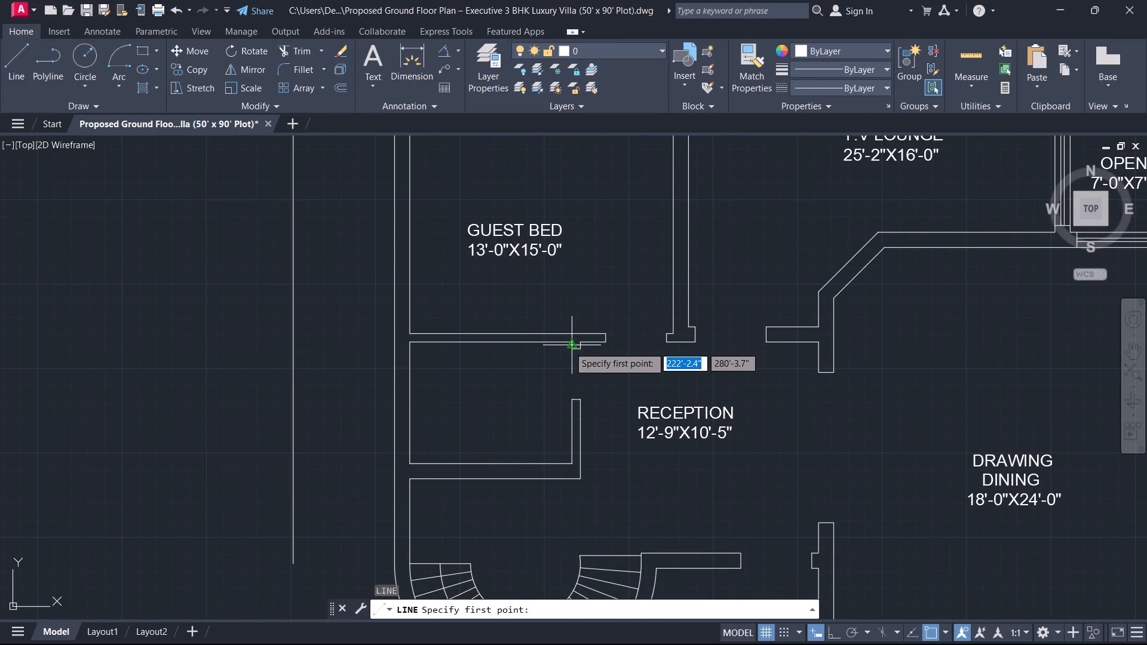
{"action": "scroll", "coordinate": [568, 346], "scroll_direction": "up", "scroll_amount": 3}
{"action": "left_click", "coordinate": [571, 357]}
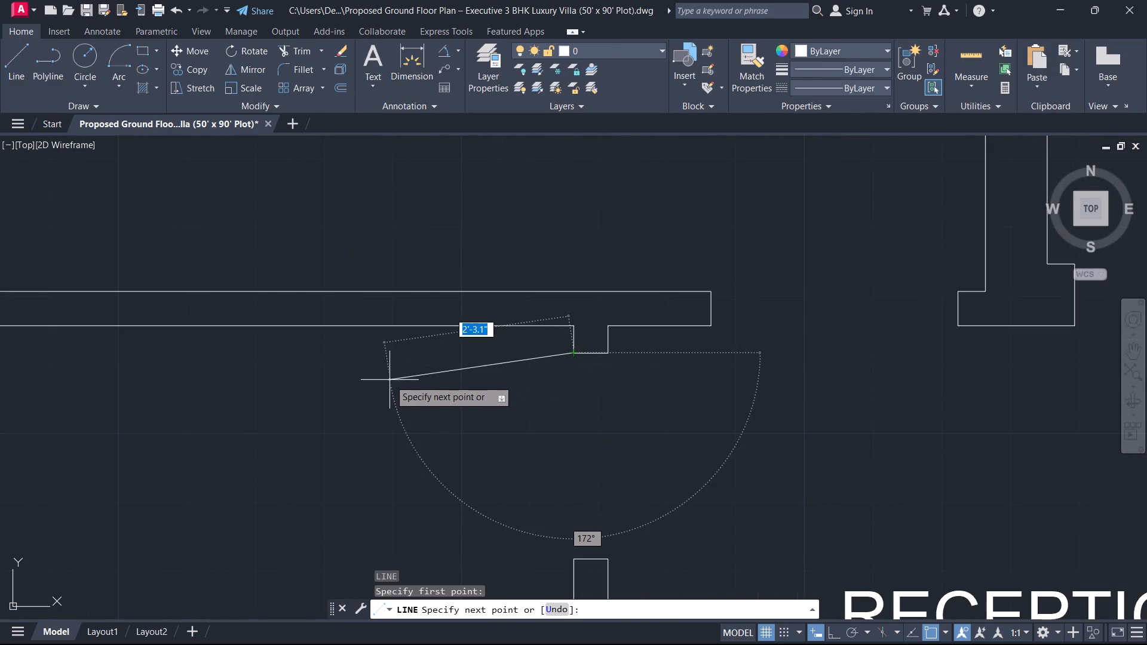
{"action": "key", "text": "F8"}
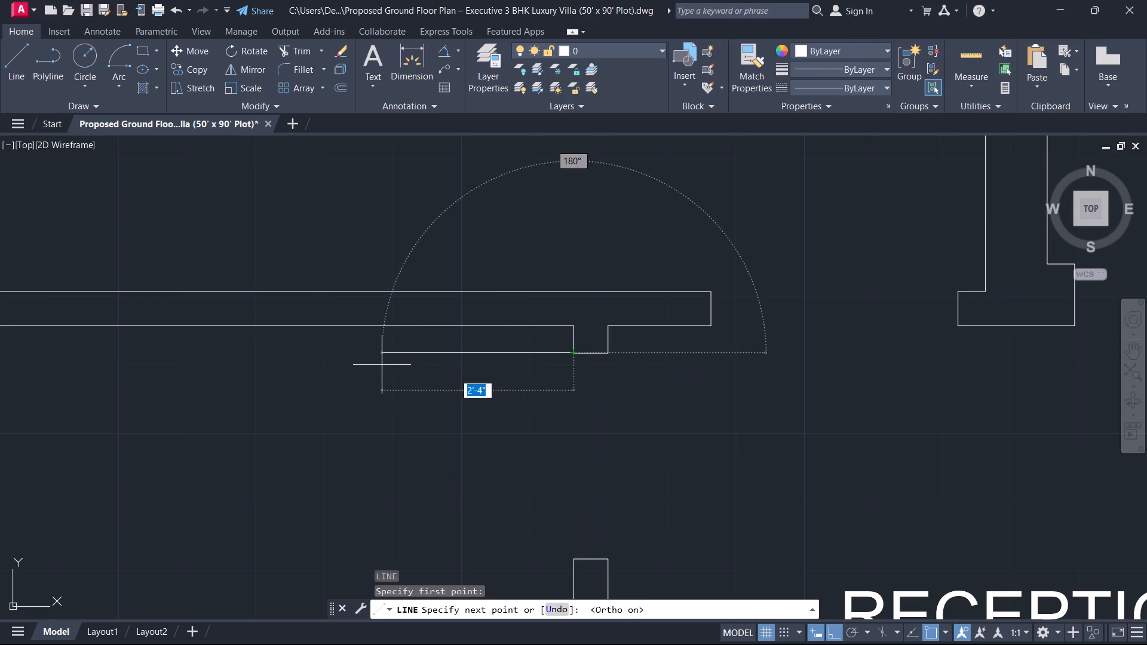
{"action": "type", "text": "2'6"}
{"action": "key", "text": "Return"}
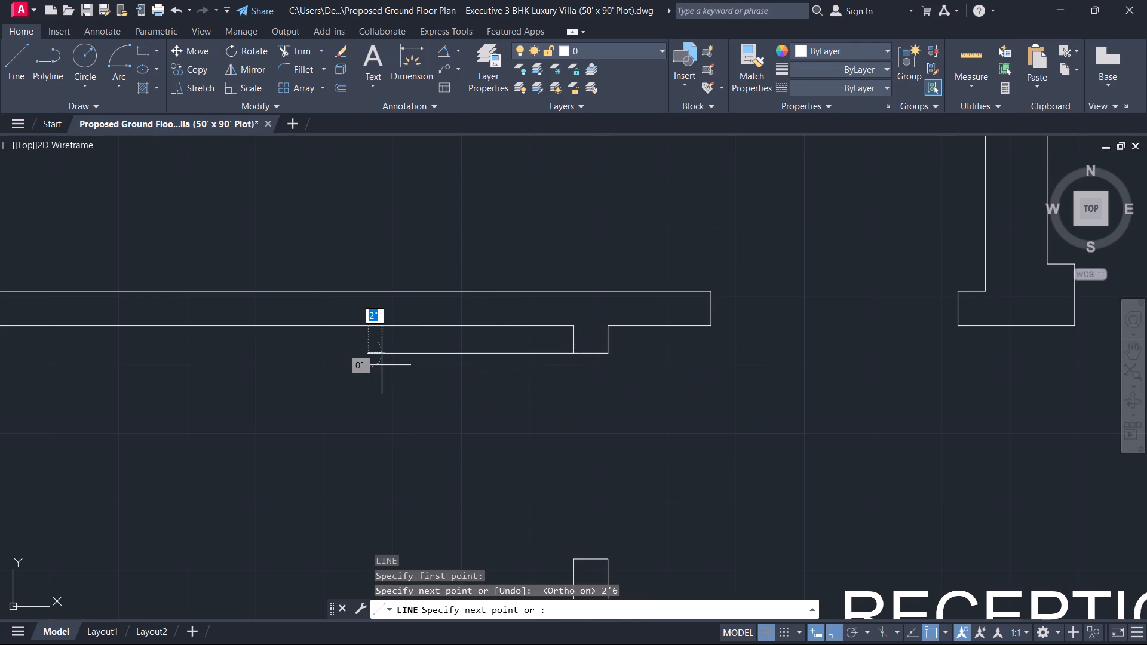
{"action": "key", "text": "Escape"}
Offset the door leaf line 1 inch downward to give the leaf its thickness.
{"action": "type", "text": "O 1"}
{"action": "key", "text": "Return"}
{"action": "left_click", "coordinate": [389, 352]}
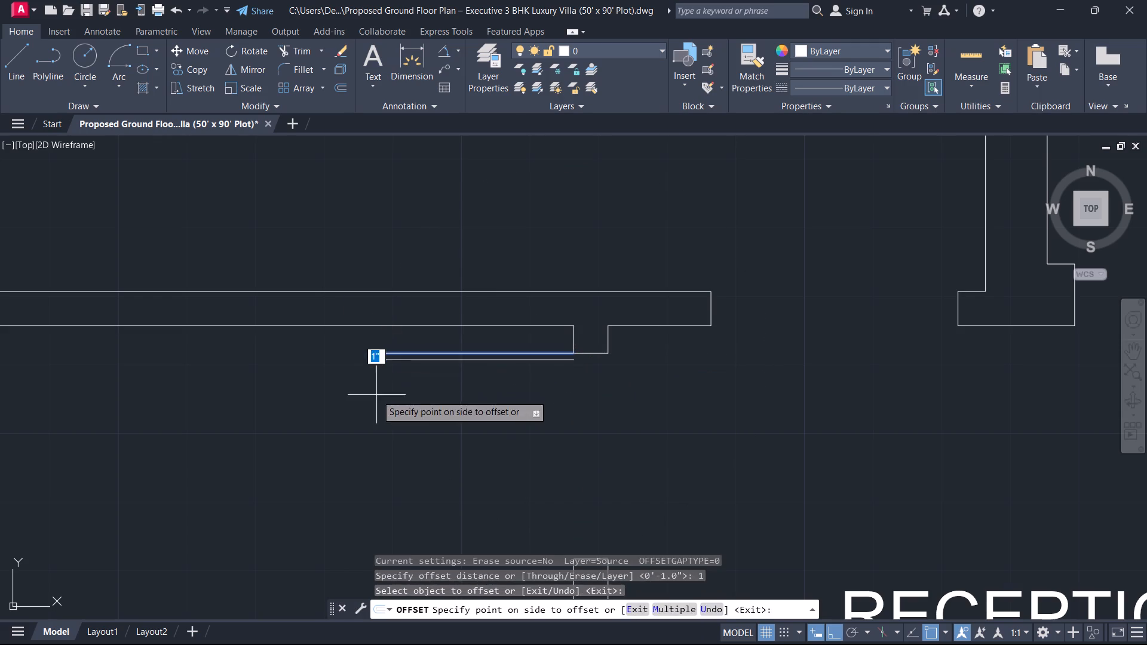
{"action": "left_click", "coordinate": [376, 395]}
{"action": "key", "text": "Escape"}
Close the hinge end of the door leaf in the room below GUEST BED with a short vertical line.
{"action": "key", "text": "l"}
{"action": "key", "text": "space"}
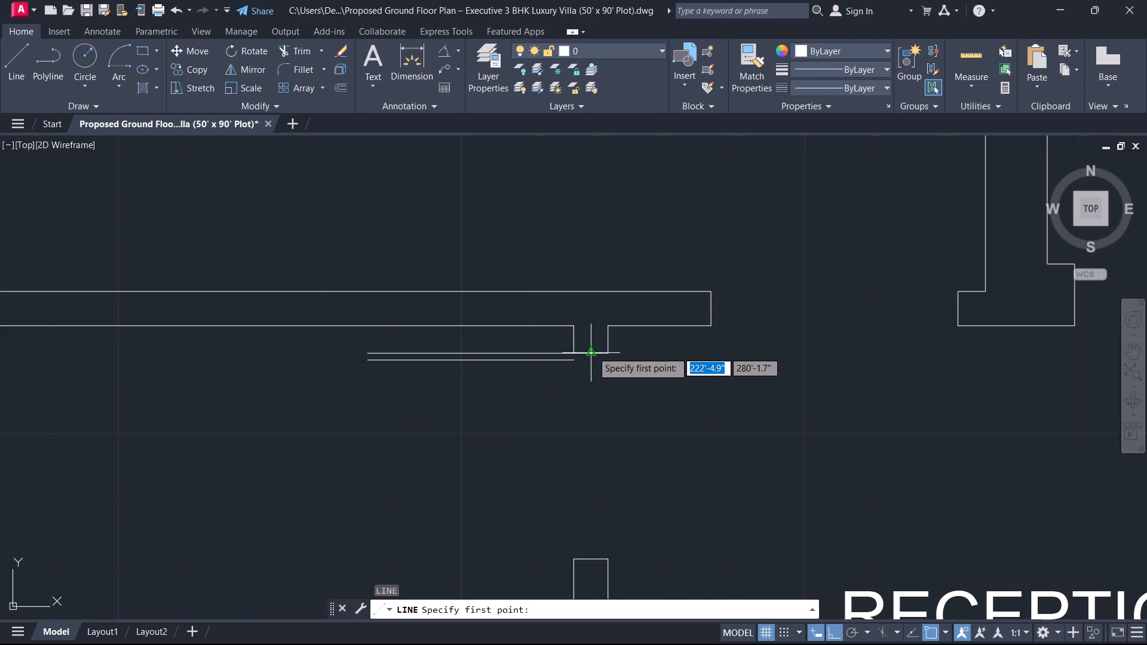
{"action": "left_click", "coordinate": [574, 356]}
{"action": "left_click", "coordinate": [573, 361]}
{"action": "key", "text": "Escape"}
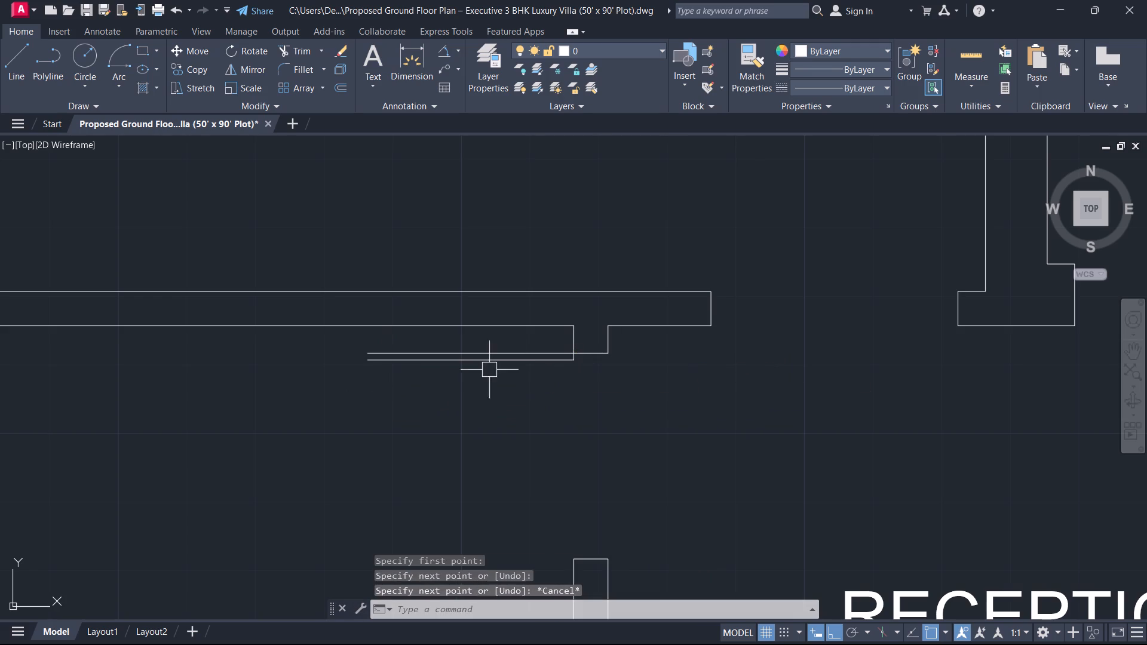
Draw the door swing arc from the leaf's free end, centred on its hinge corner, to the opposite jamb.
{"action": "left_click", "coordinate": [116, 63]}
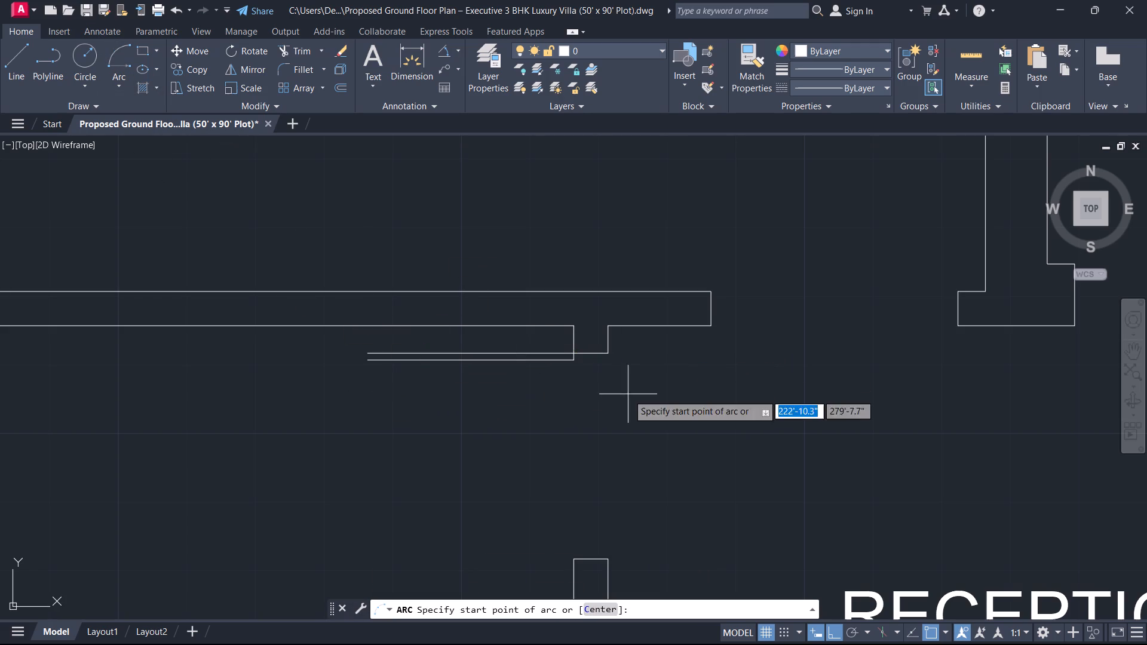
{"action": "middle_click_drag", "start_coordinate": [551, 500], "coordinate": [673, 368]}
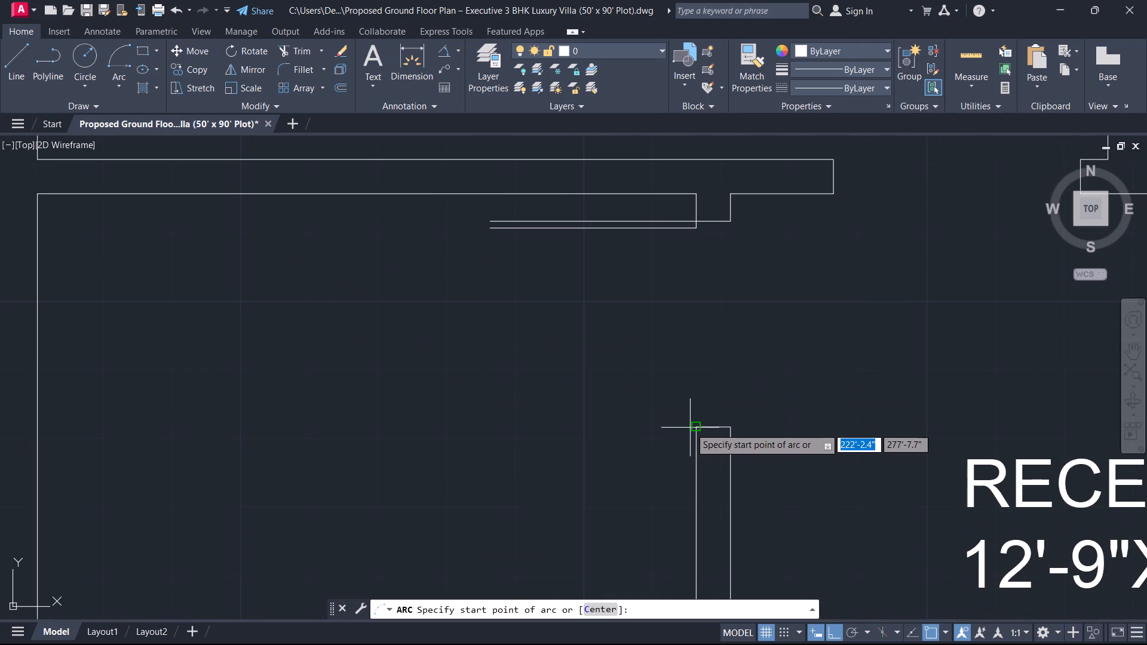
{"action": "left_click", "coordinate": [489, 222]}
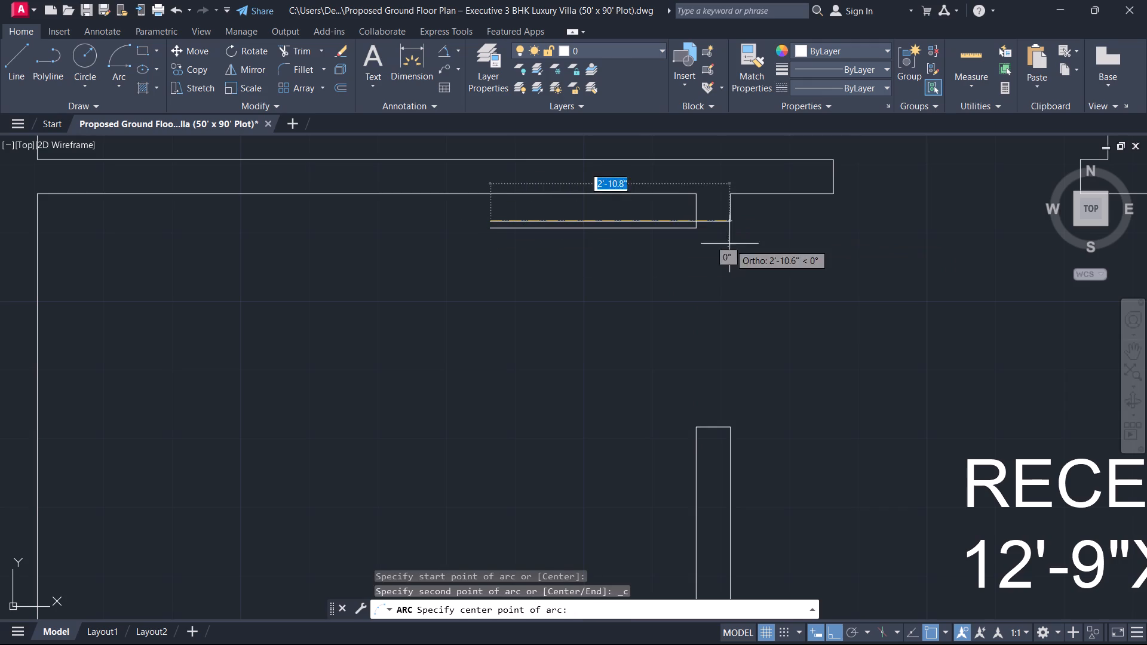
{"action": "left_click", "coordinate": [698, 222]}
{"action": "left_click", "coordinate": [706, 336]}
{"action": "key", "text": "Escape"}
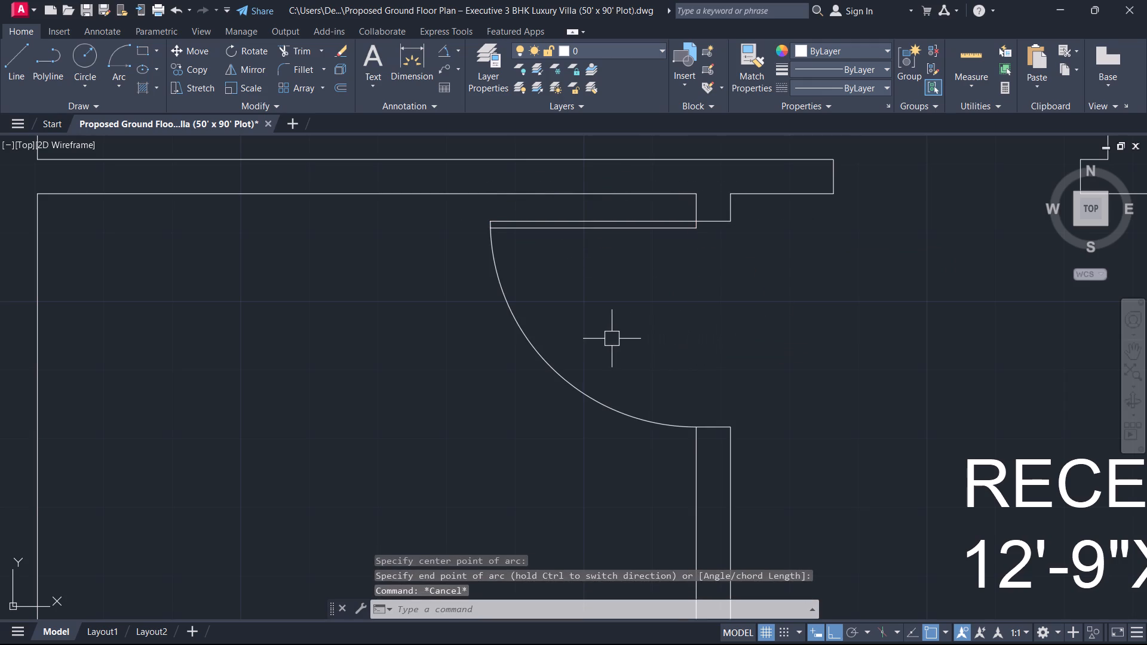
Trim the end of the lower door leaf line that overhangs the swing arc.
{"action": "scroll", "coordinate": [590, 320], "scroll_direction": "up", "scroll_amount": 1}
{"action": "scroll", "coordinate": [437, 198], "scroll_direction": "up", "scroll_amount": 2}
{"action": "middle_click_drag", "start_coordinate": [437, 197], "coordinate": [438, 384]}
{"action": "scroll", "coordinate": [401, 339], "scroll_direction": "up", "scroll_amount": 3}
{"action": "scroll", "coordinate": [449, 291], "scroll_direction": "up", "scroll_amount": 3}
{"action": "type", "text": "TR"}
{"action": "key", "text": "space"}
{"action": "left_click", "coordinate": [460, 296]}
{"action": "key", "text": "Escape"}
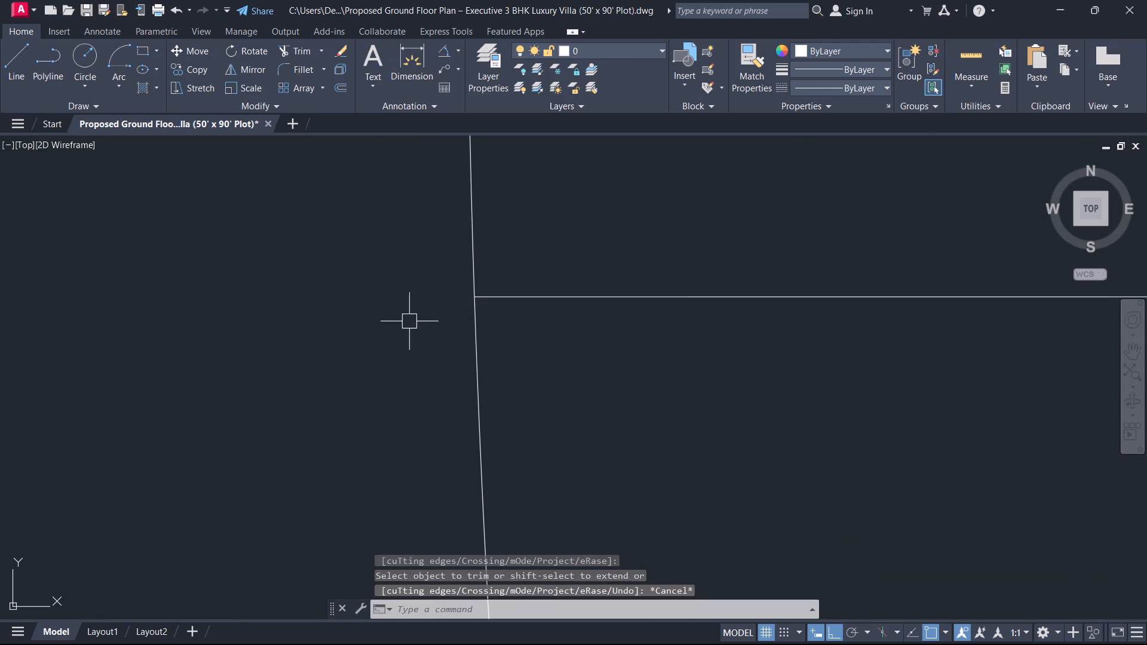
Create a multiline text label reading BATH, 8'-0"X6'-0" in the small room below GUEST BED.
{"action": "scroll", "coordinate": [400, 327], "scroll_direction": "down", "scroll_amount": 4}
{"action": "scroll", "coordinate": [510, 361], "scroll_direction": "down", "scroll_amount": 3}
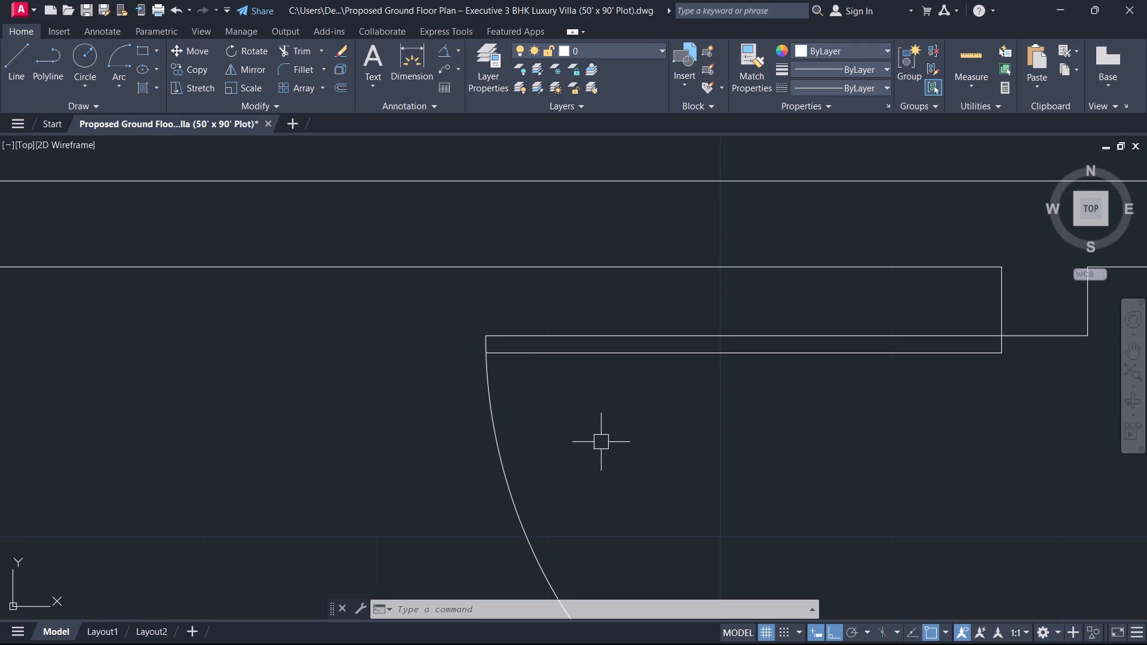
{"action": "scroll", "coordinate": [593, 464], "scroll_direction": "down", "scroll_amount": 2}
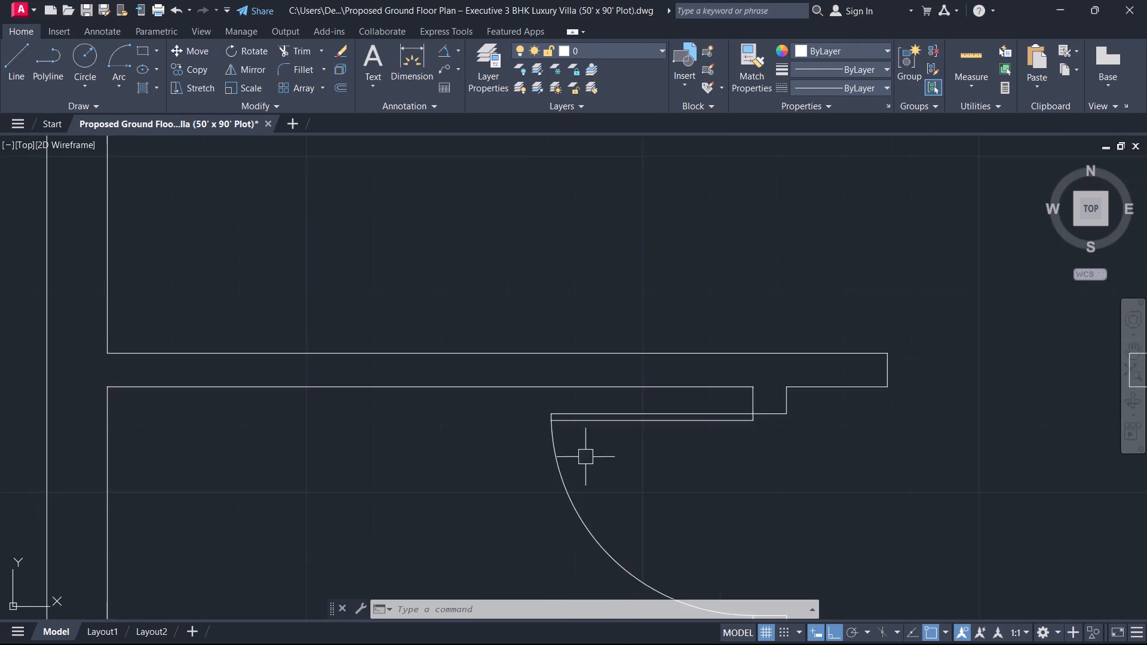
{"action": "scroll", "coordinate": [577, 449], "scroll_direction": "down", "scroll_amount": 2}
{"action": "middle_click_drag", "start_coordinate": [509, 392], "coordinate": [446, 347]}
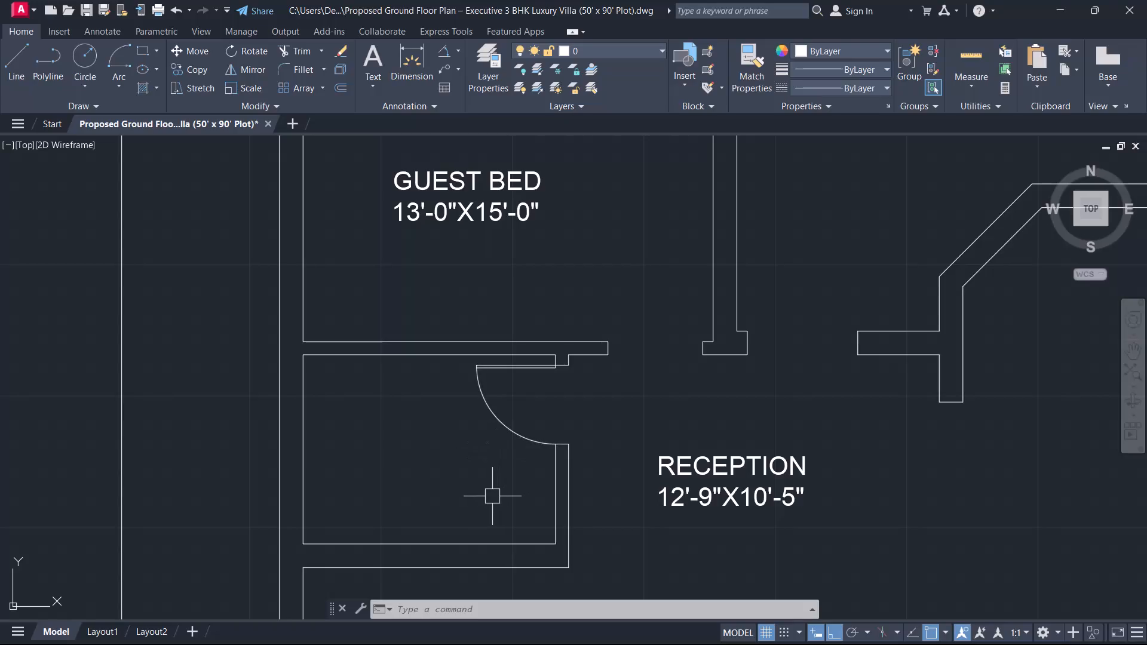
{"action": "scroll", "coordinate": [605, 508], "scroll_direction": "down", "scroll_amount": 2}
{"action": "middle_click_drag", "start_coordinate": [642, 413], "coordinate": [612, 391]}
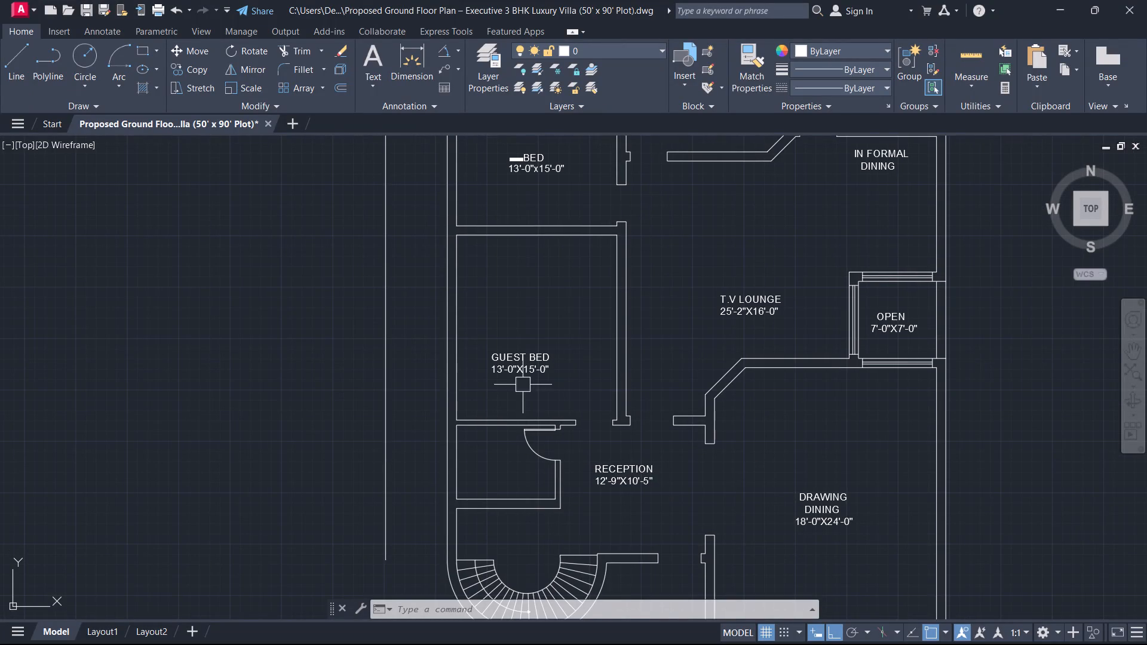
{"action": "type", "text": "T"}
{"action": "key", "text": "space"}
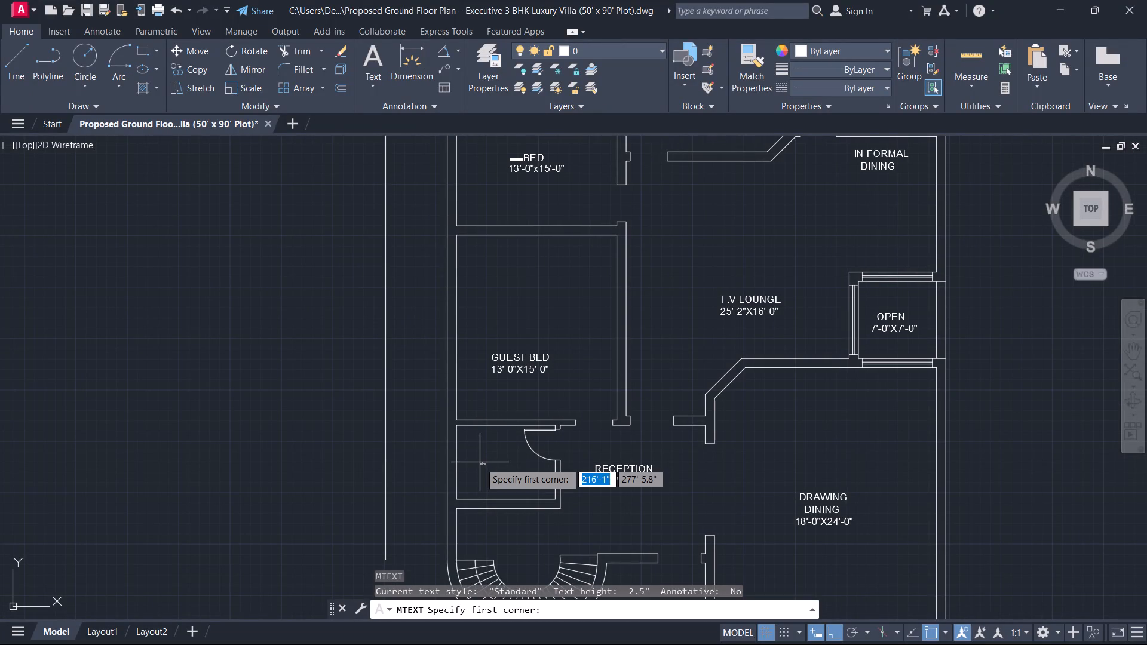
{"action": "scroll", "coordinate": [473, 460], "scroll_direction": "up", "scroll_amount": 3}
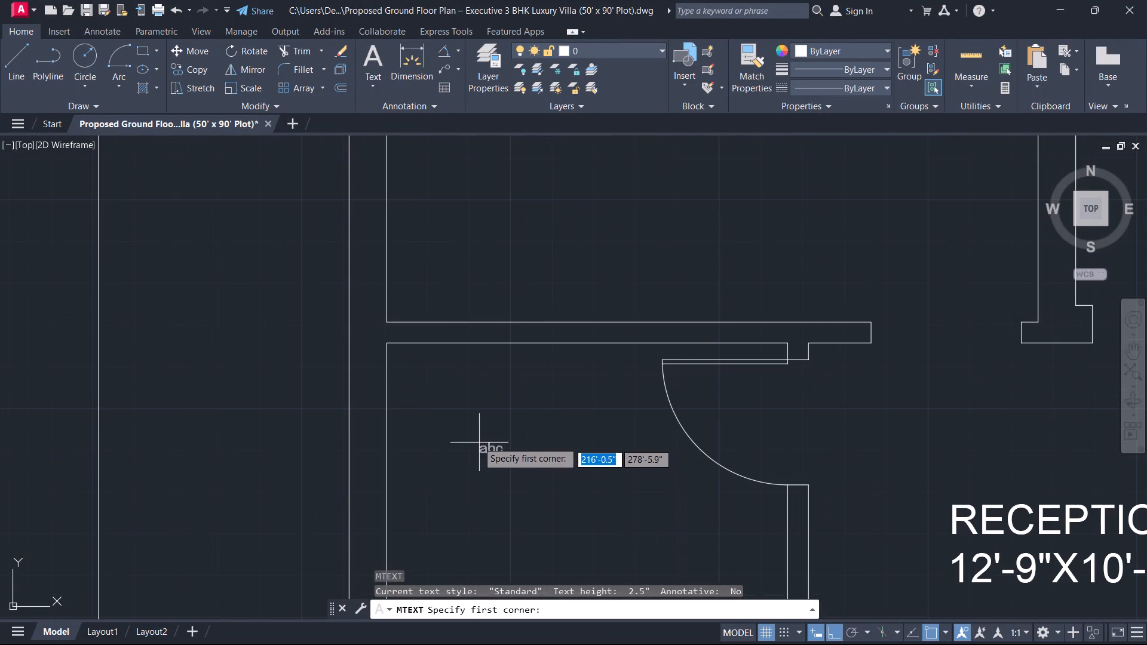
{"action": "left_click_drag", "start_coordinate": [459, 441], "coordinate": [477, 460]}
{"action": "left_click", "coordinate": [666, 532]}
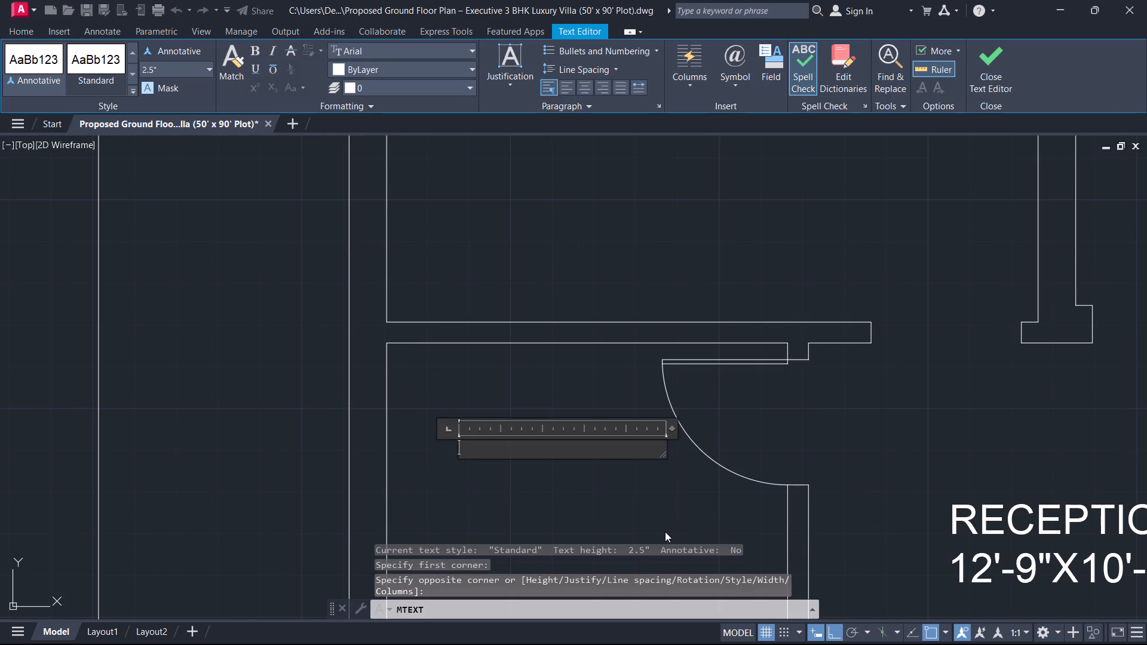
{"action": "type", "text": "BATH"}
{"action": "key", "text": "Return"}
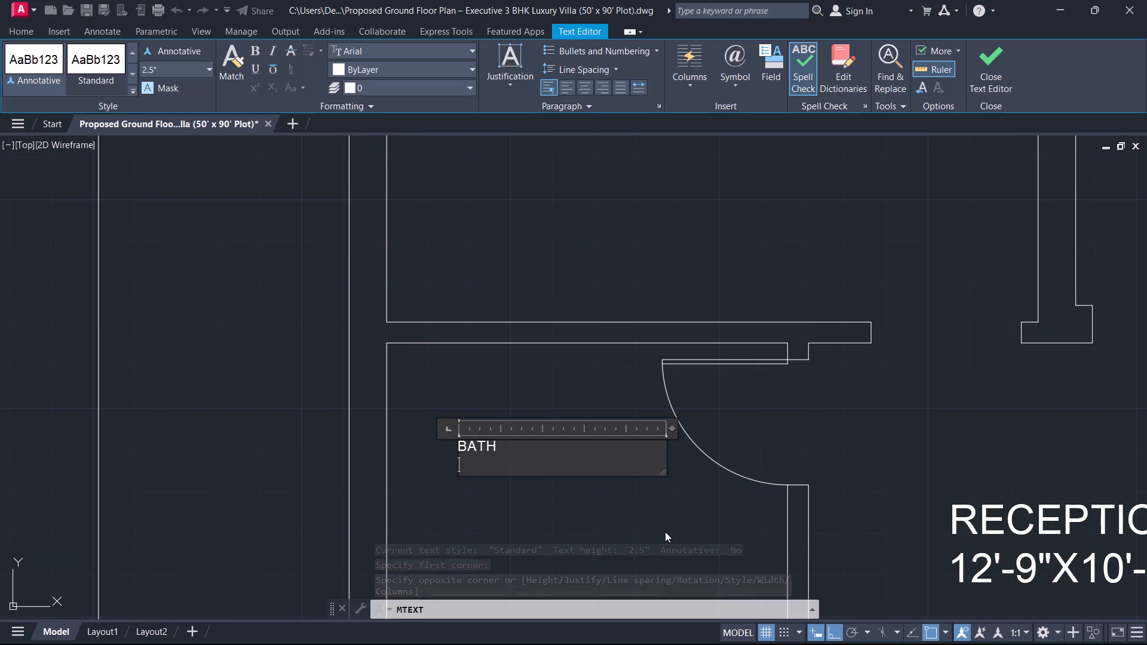
{"action": "type", "text": "8'"}
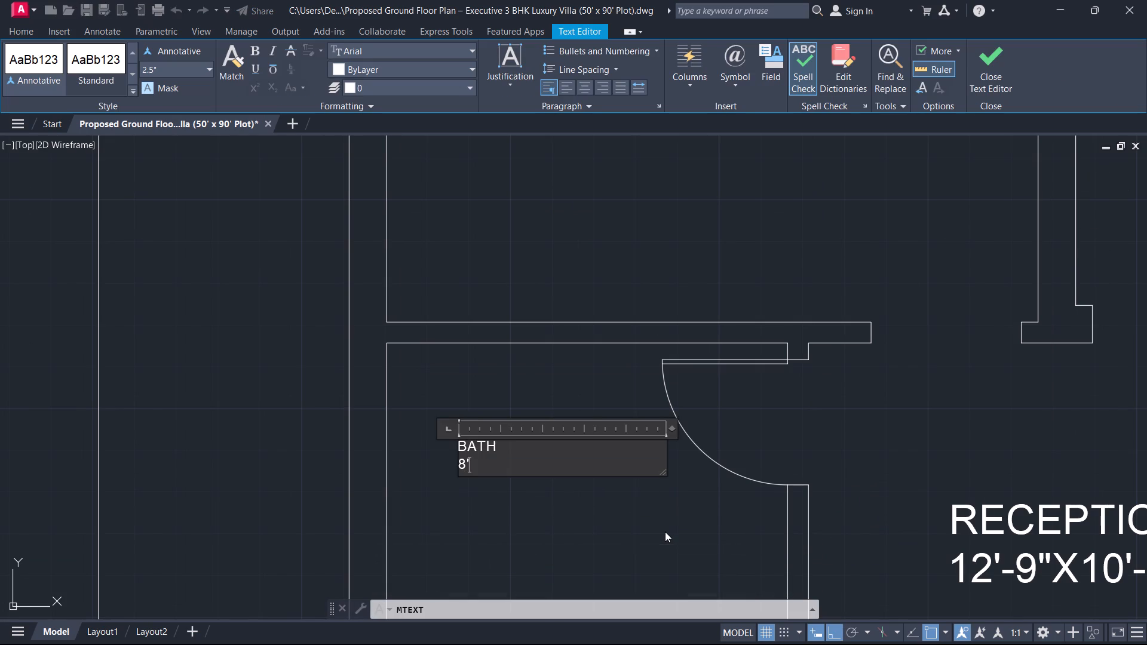
{"action": "key", "text": "minus"}
{"action": "key", "text": "0"}
{"action": "key", "text": "shift+quotedbl"}
{"action": "key", "text": "x"}
{"action": "key", "text": "6"}
{"action": "key", "text": "apostrophe"}
{"action": "type", "text": "-0\""}
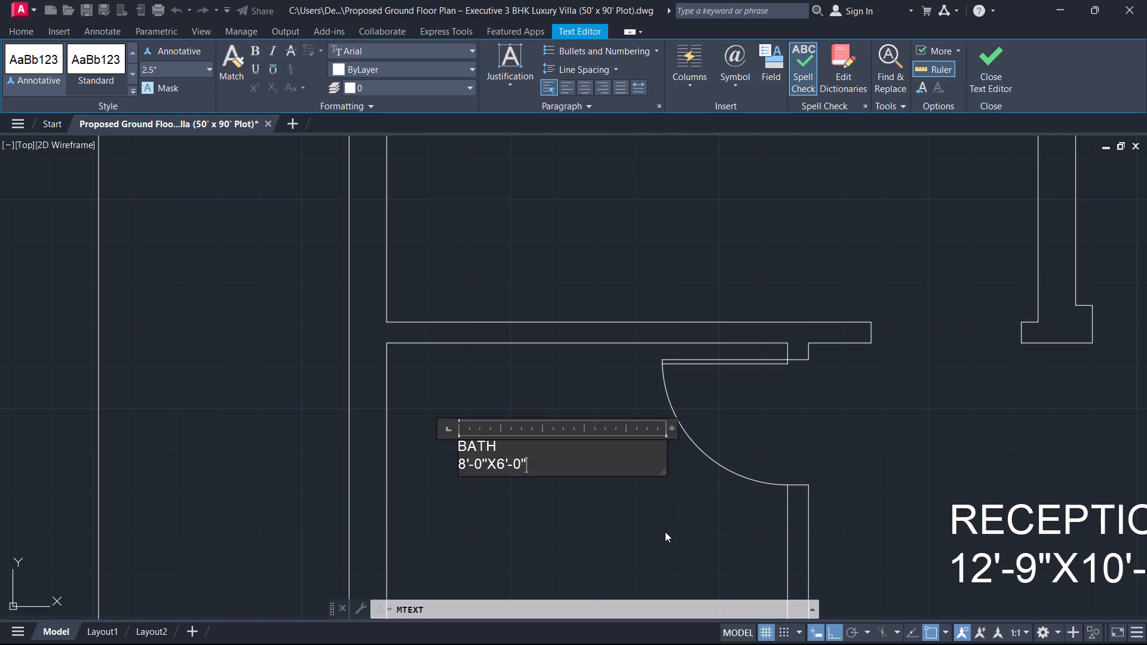
Indent the word BATH with two leading spaces so it sits centred above its size line.
{"action": "key", "text": "Up"}
{"action": "key", "text": "Left"}
{"action": "key", "text": "Left"}
{"action": "key", "text": "Left"}
{"action": "key", "text": "Left"}
{"action": "key", "text": "space"}
{"action": "key", "text": "space"}
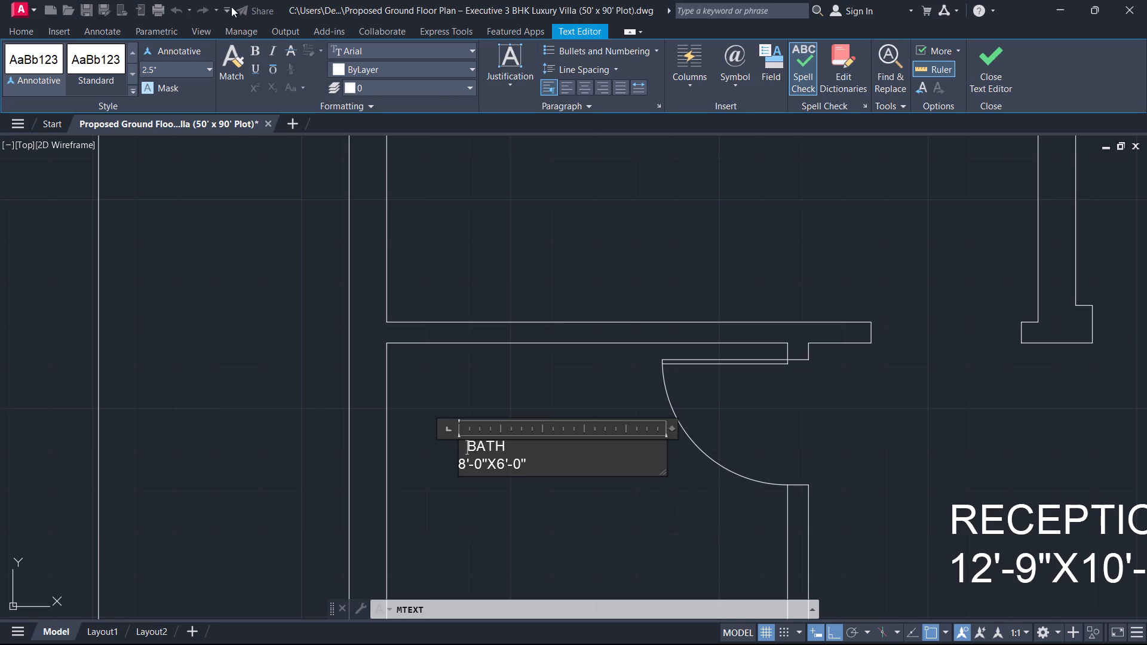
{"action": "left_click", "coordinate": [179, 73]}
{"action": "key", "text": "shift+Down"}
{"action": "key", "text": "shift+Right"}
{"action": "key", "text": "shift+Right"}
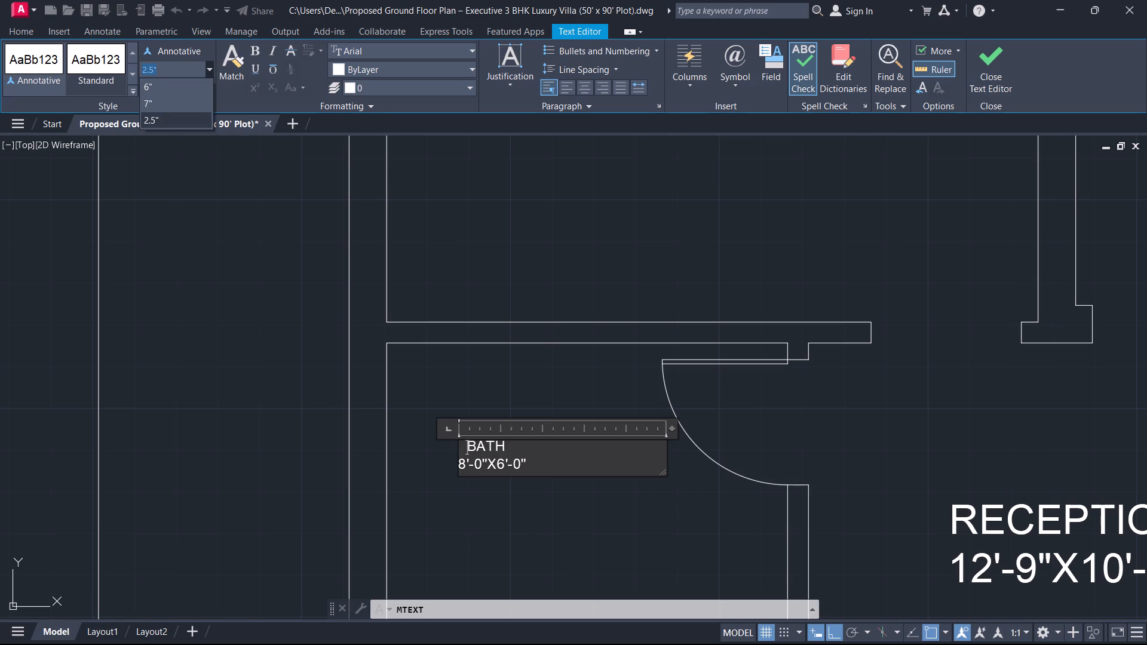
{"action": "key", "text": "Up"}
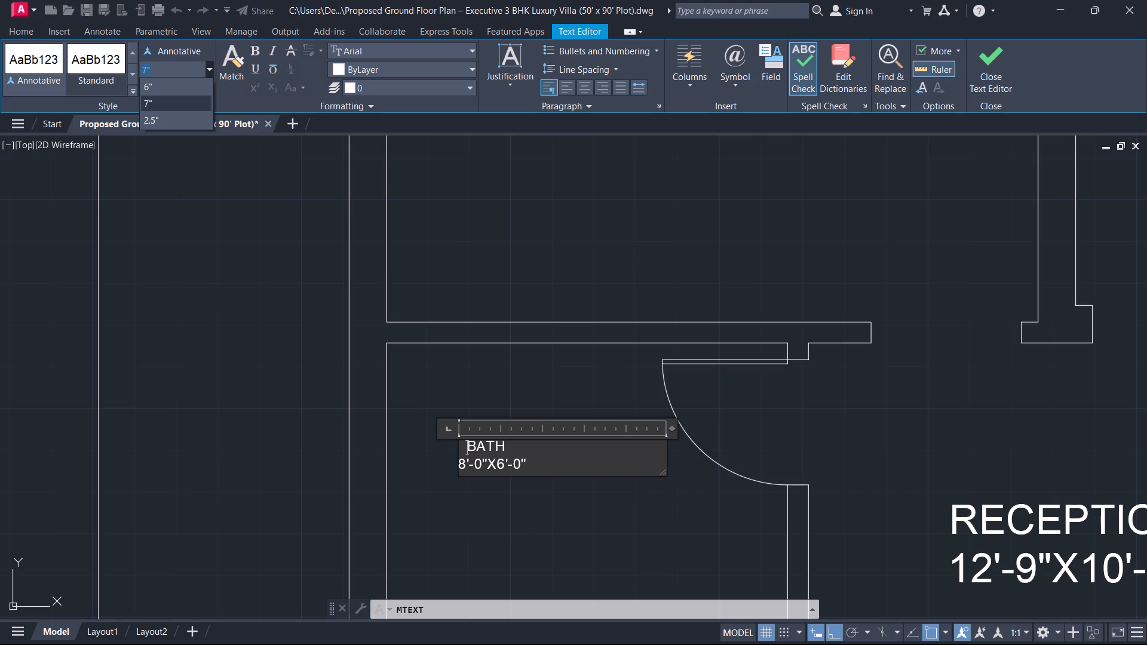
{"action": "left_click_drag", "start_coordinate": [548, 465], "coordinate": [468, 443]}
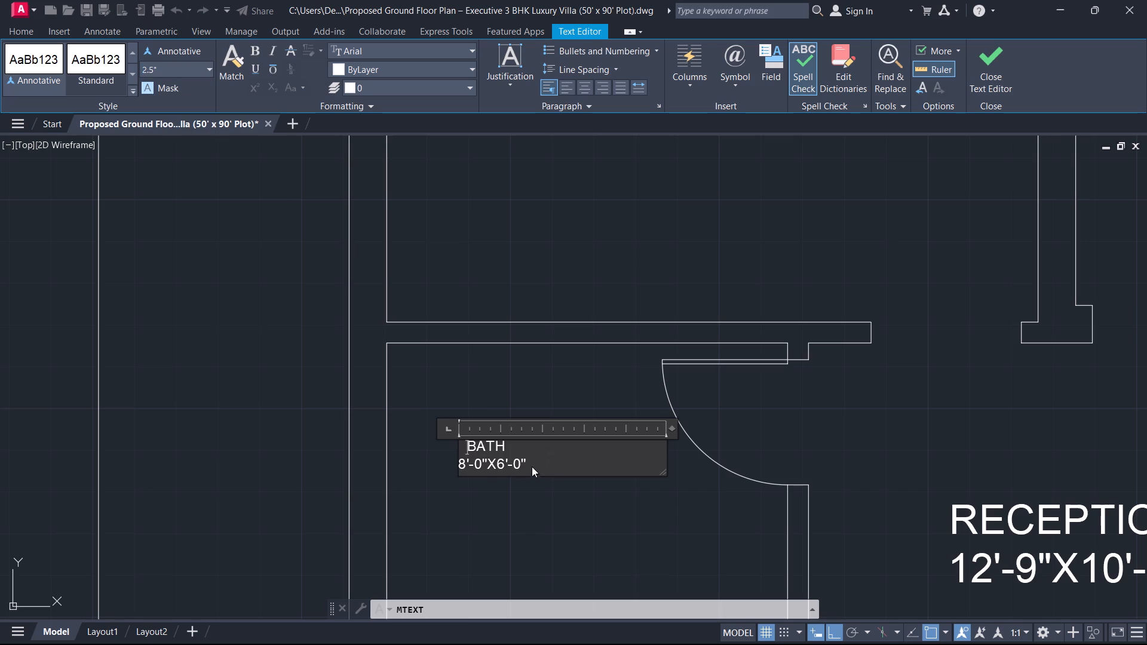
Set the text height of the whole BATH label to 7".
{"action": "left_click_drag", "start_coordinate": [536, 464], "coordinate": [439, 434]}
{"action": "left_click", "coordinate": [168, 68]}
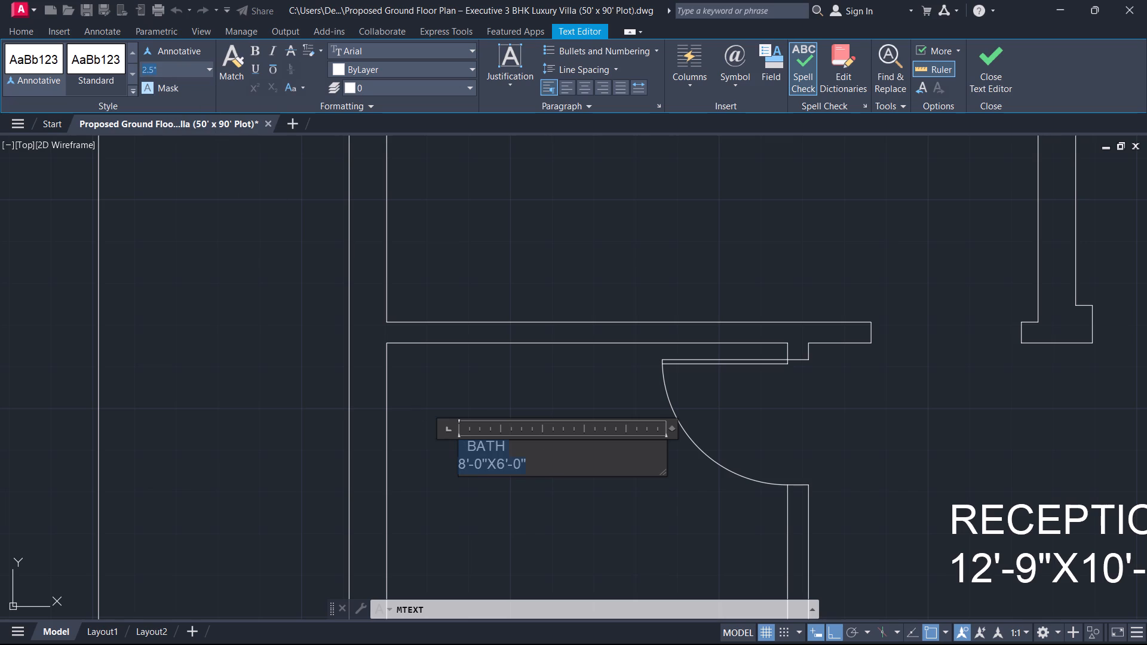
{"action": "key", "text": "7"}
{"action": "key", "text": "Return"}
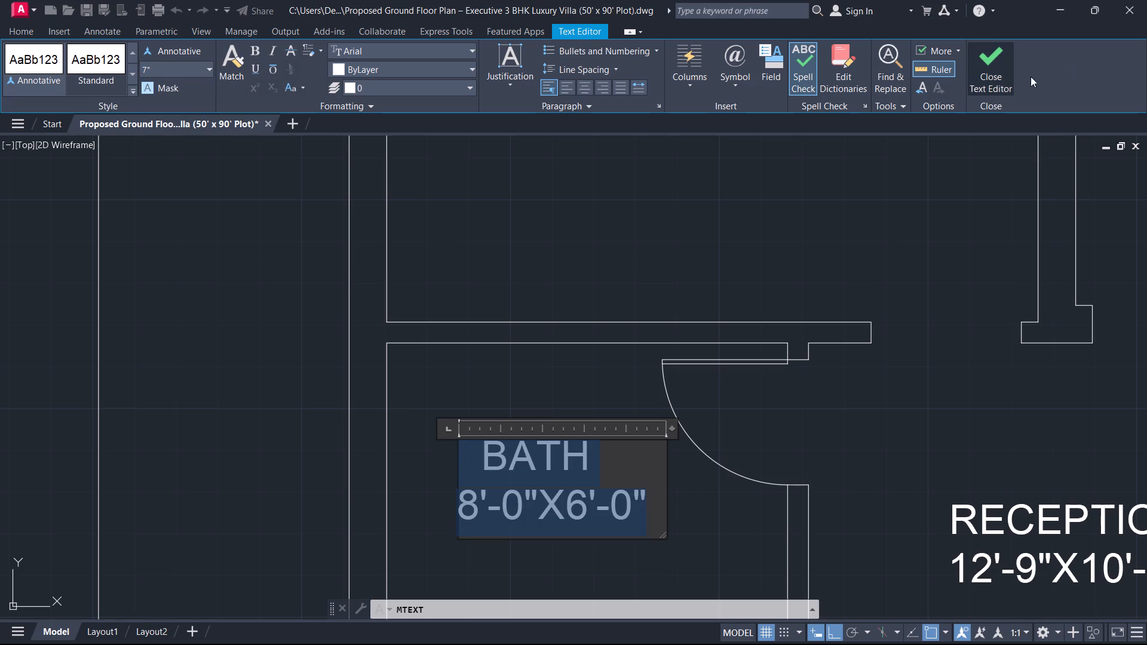
Set the BATH label's text height to 6" and finish the label.
{"action": "left_click", "coordinate": [168, 59]}
{"action": "left_click", "coordinate": [173, 77]}
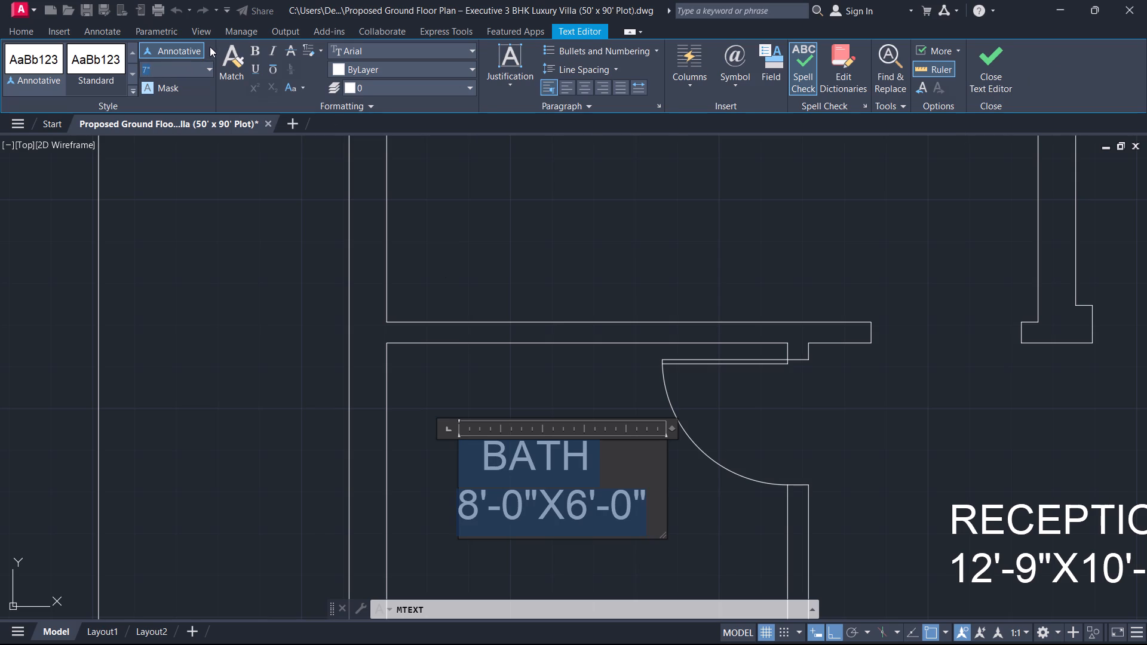
{"action": "left_click", "coordinate": [188, 54]}
{"action": "left_click_drag", "start_coordinate": [186, 65], "coordinate": [124, 67]}
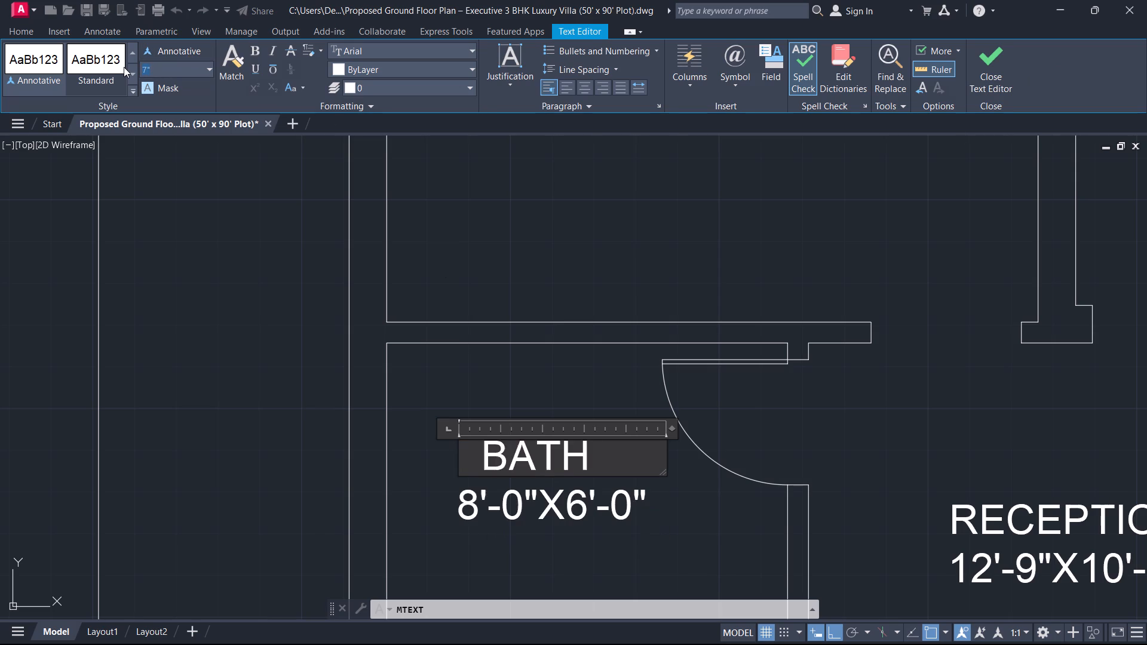
{"action": "key", "text": "6"}
{"action": "key", "text": "Return"}
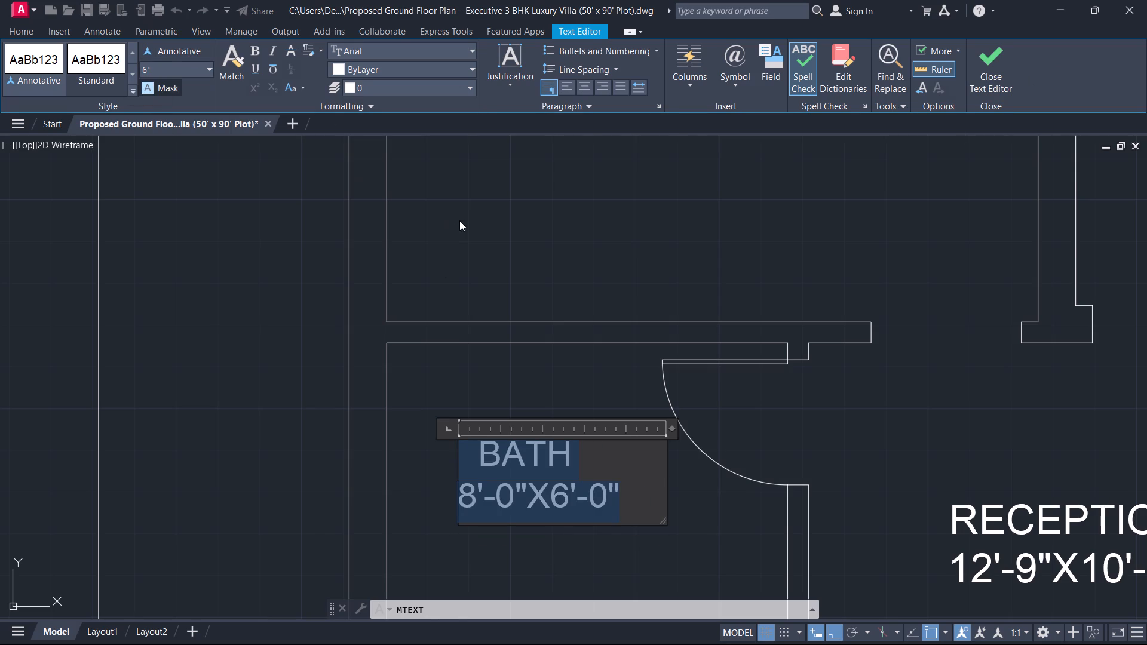
{"action": "left_click", "coordinate": [552, 188]}
Draw a 3' vertical door leaf line upward from the inner corner of the guest bedroom doorway's jamb beside the T.V lounge wall.
{"action": "scroll", "coordinate": [595, 290], "scroll_direction": "down", "scroll_amount": 2}
{"action": "middle_click_drag", "start_coordinate": [598, 340], "coordinate": [493, 368]}
{"action": "scroll", "coordinate": [488, 373], "scroll_direction": "down", "scroll_amount": 2}
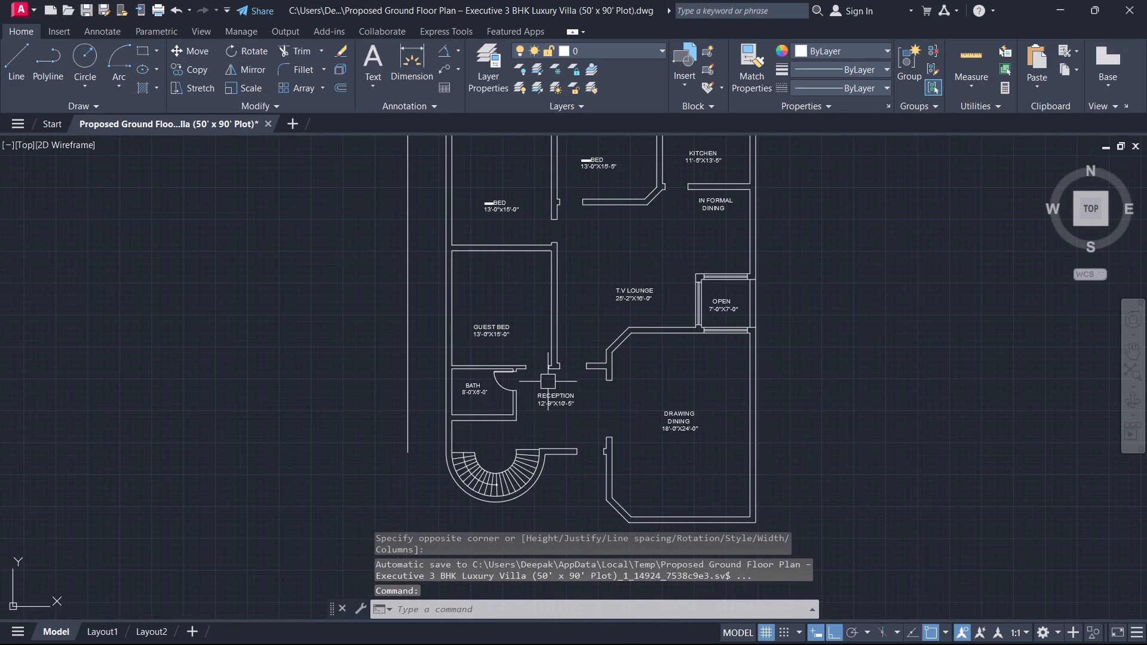
{"action": "middle_click_drag", "start_coordinate": [548, 382], "coordinate": [520, 481]}
{"action": "scroll", "coordinate": [517, 477], "scroll_direction": "up", "scroll_amount": 2}
{"action": "type", "text": "L"}
{"action": "key", "text": "space"}
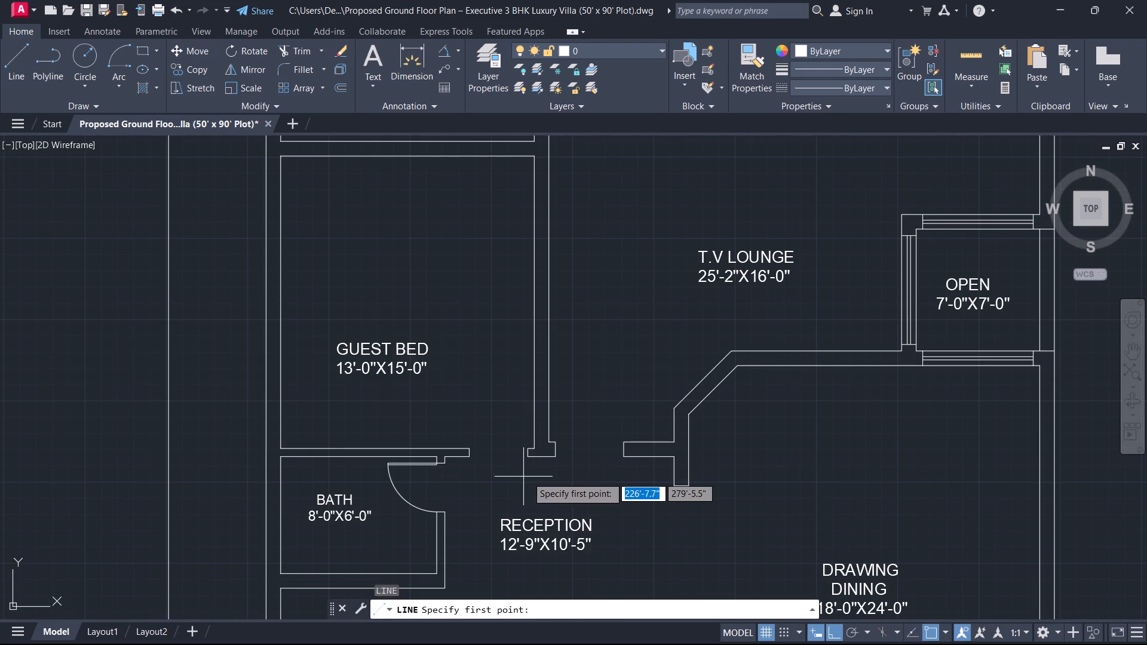
{"action": "scroll", "coordinate": [528, 477], "scroll_direction": "up", "scroll_amount": 2}
{"action": "left_click", "coordinate": [523, 408]}
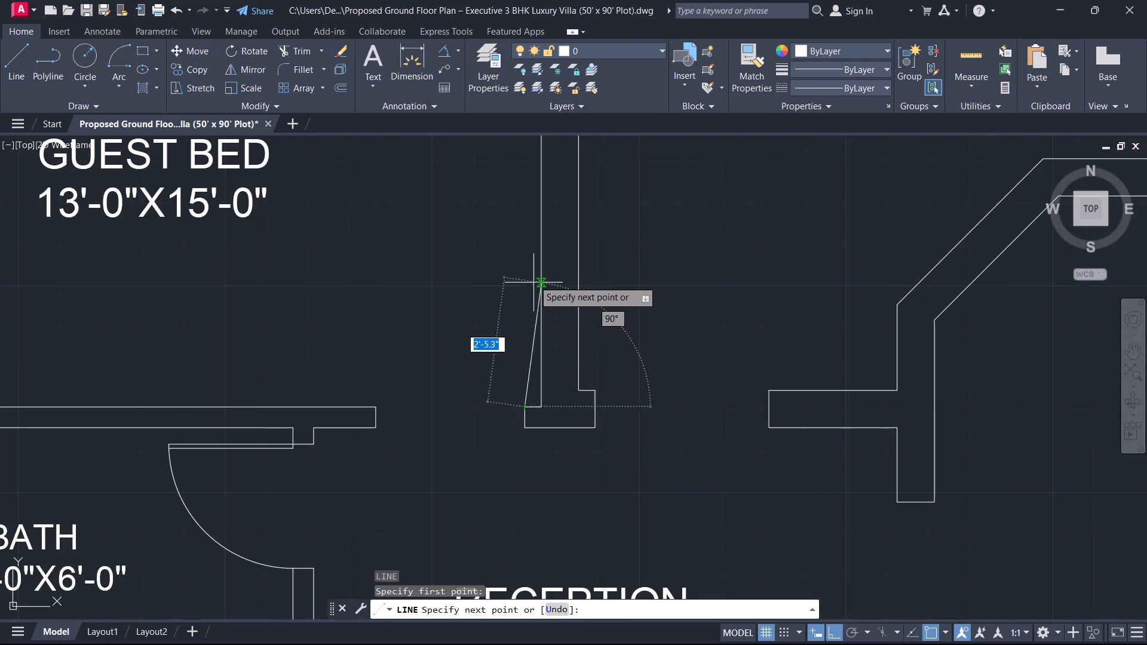
{"action": "key", "text": "F8"}
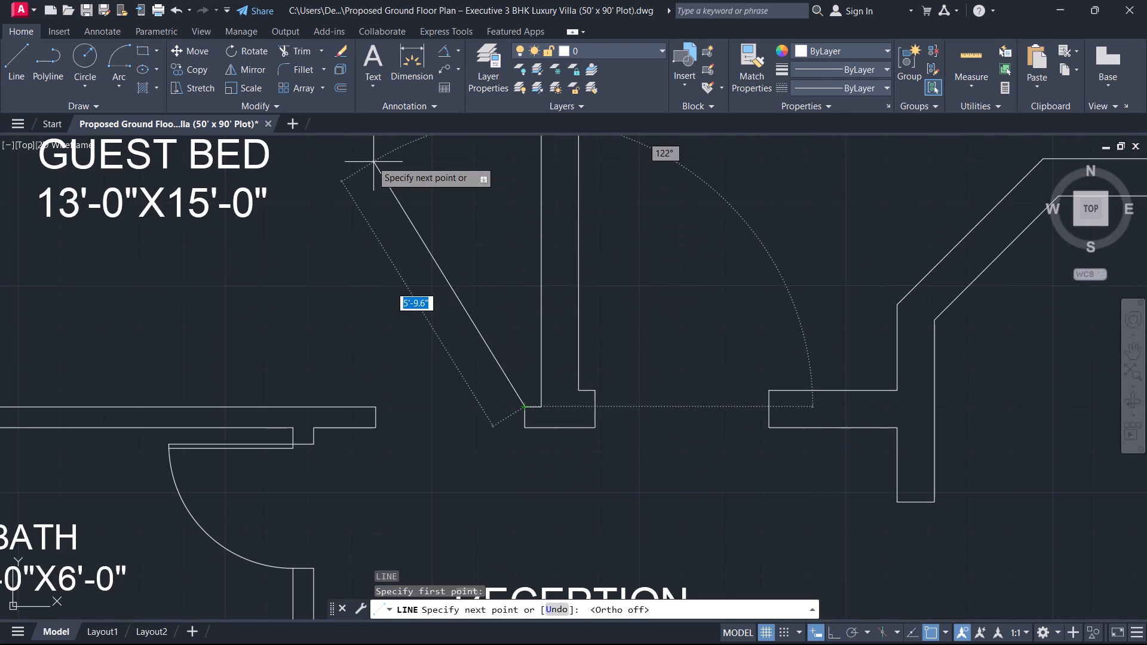
{"action": "key", "text": "F8"}
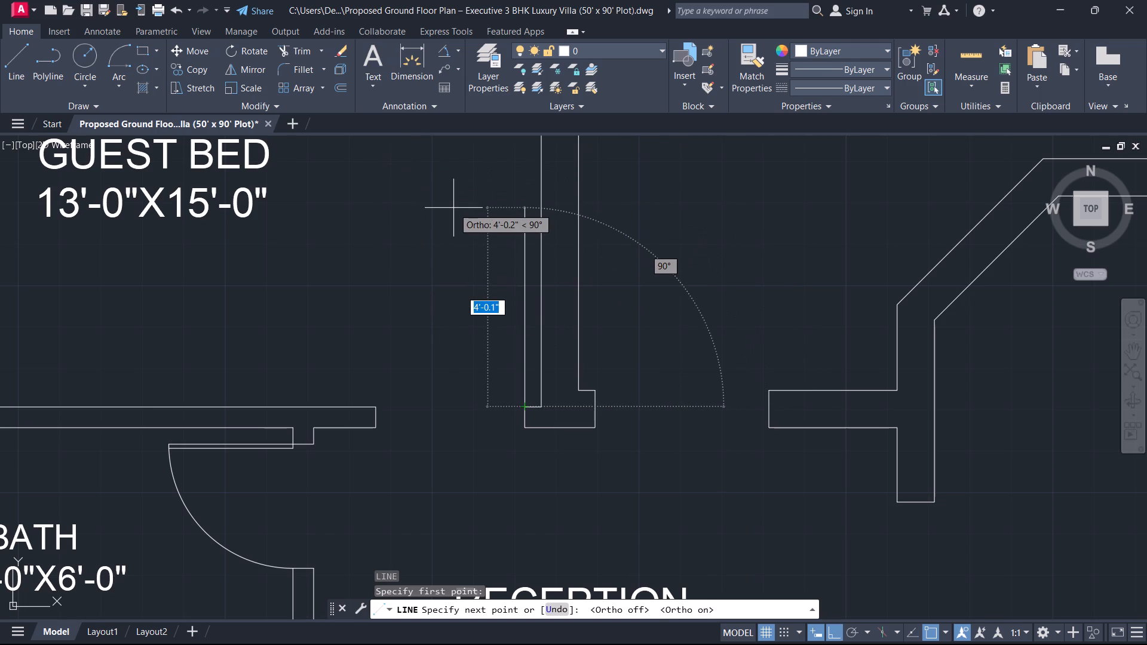
{"action": "type", "text": "3'"}
{"action": "key", "text": "Return"}
{"action": "key", "text": "Escape"}
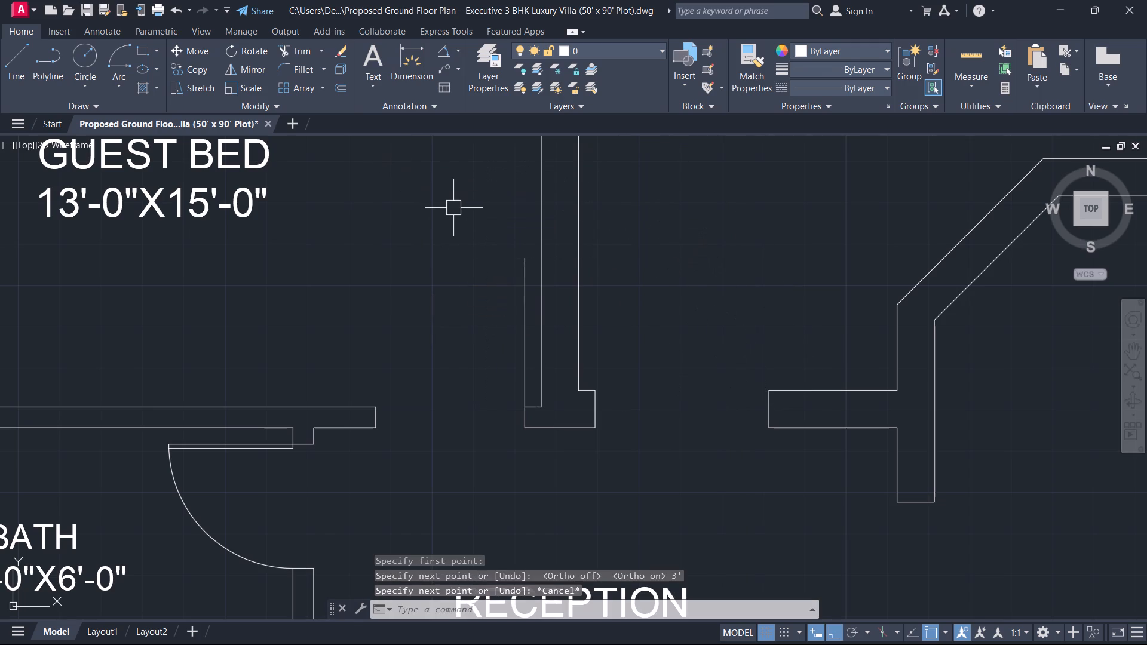
Offset the guest bedroom door leaf line 1" toward the door opening to give the leaf its thickness.
{"action": "type", "text": "O"}
{"action": "key", "text": "space"}
{"action": "key", "text": "End"}
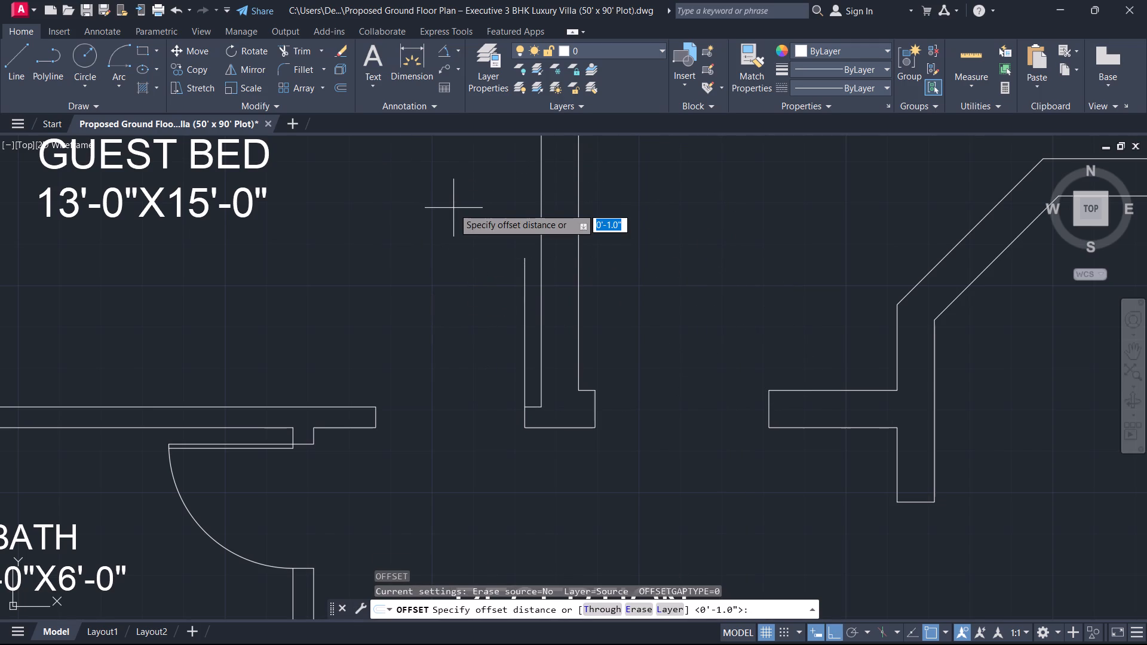
{"action": "key", "text": "Return"}
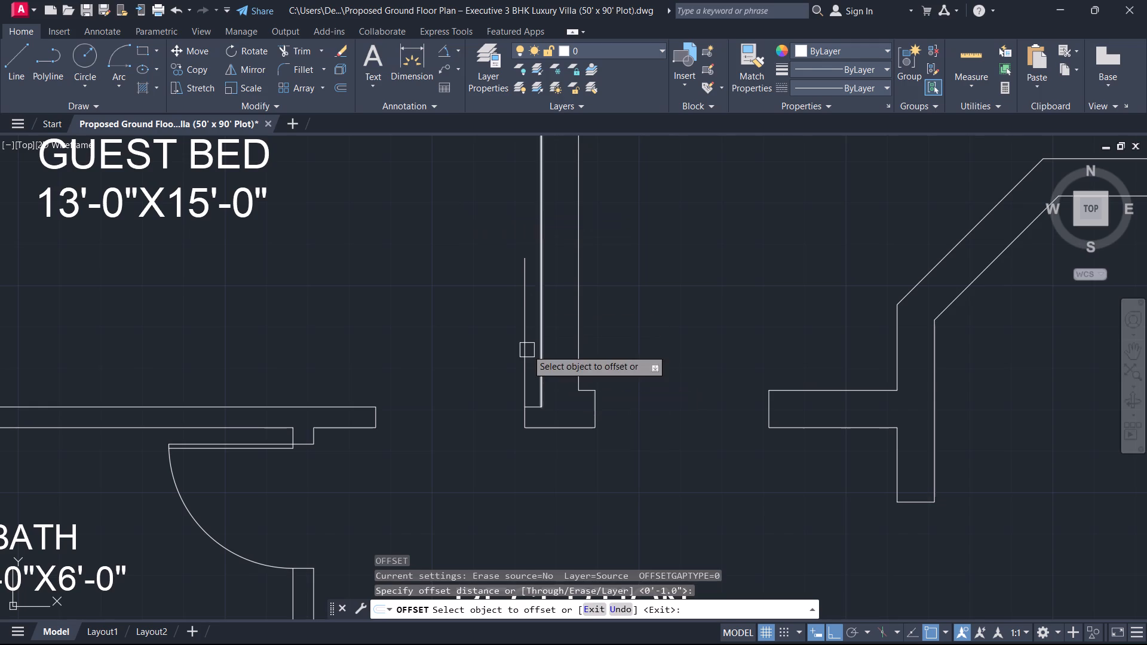
{"action": "left_click", "coordinate": [527, 349]}
{"action": "left_click", "coordinate": [479, 342]}
{"action": "key", "text": "Escape"}
Draw the guest bedroom door's swing arc from the leaf's upper end to the opposite jamb, centred on the hinge-side jamb corner.
{"action": "left_click", "coordinate": [124, 48]}
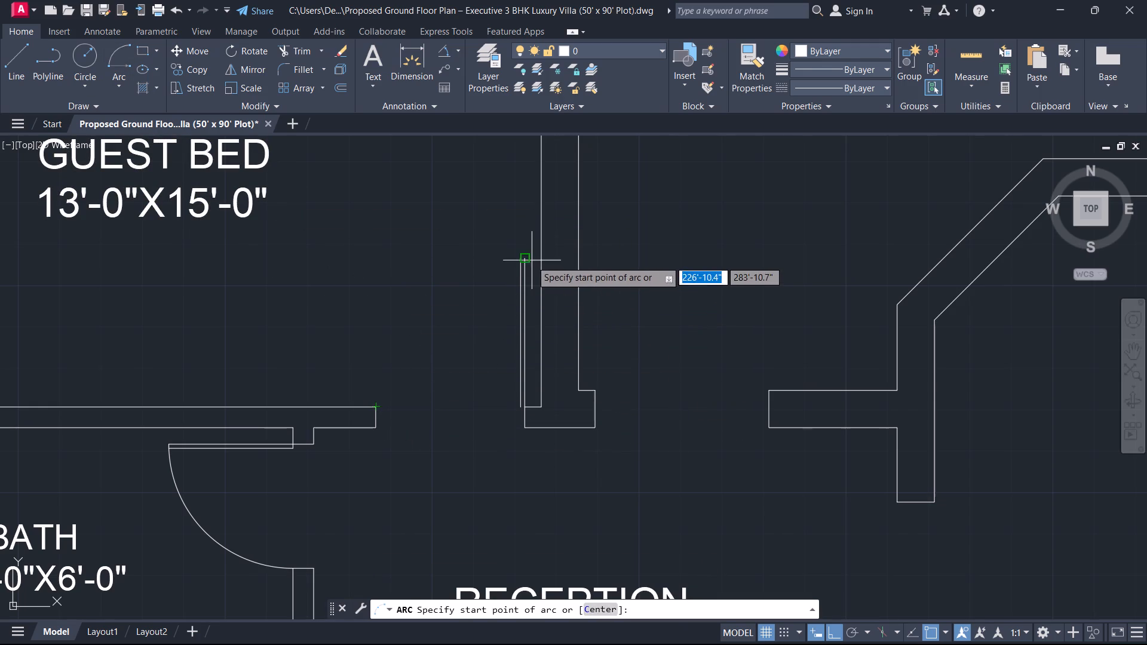
{"action": "left_click_drag", "start_coordinate": [526, 260], "coordinate": [525, 266]}
{"action": "left_click", "coordinate": [523, 407]}
{"action": "left_click", "coordinate": [459, 407]}
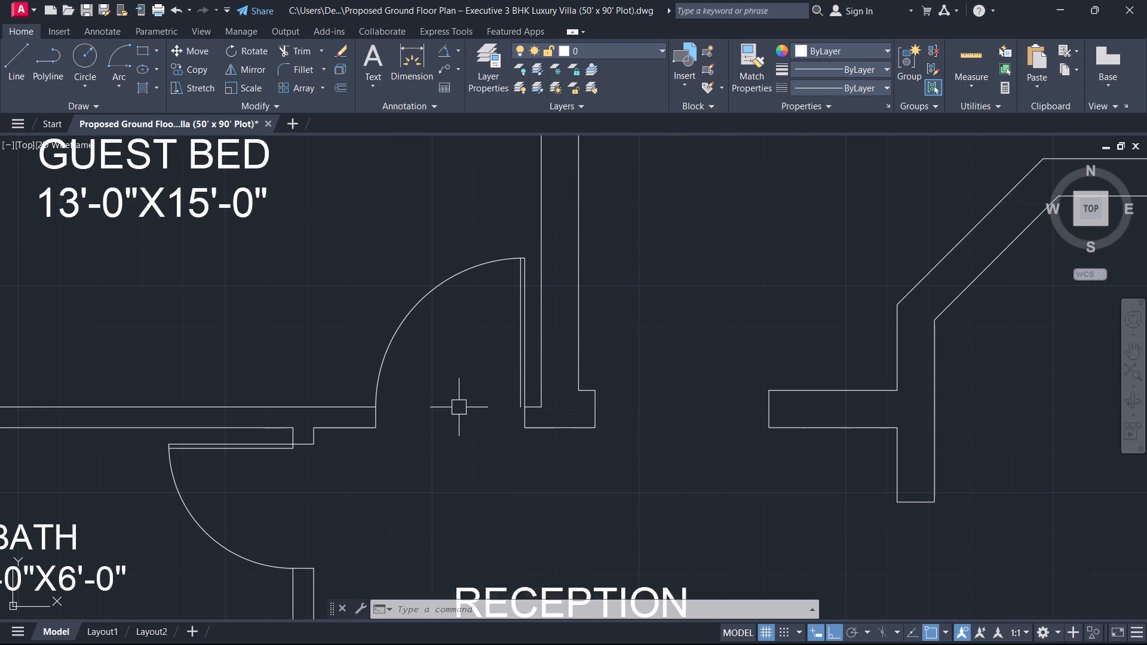
{"action": "key", "text": "Escape"}
Close the lower end of the guest bedroom door leaf with a short line joining its two vertical lines.
{"action": "scroll", "coordinate": [503, 401], "scroll_direction": "up", "scroll_amount": 1}
{"action": "type", "text": "L"}
{"action": "key", "text": "space"}
{"action": "scroll", "coordinate": [516, 407], "scroll_direction": "up", "scroll_amount": 2}
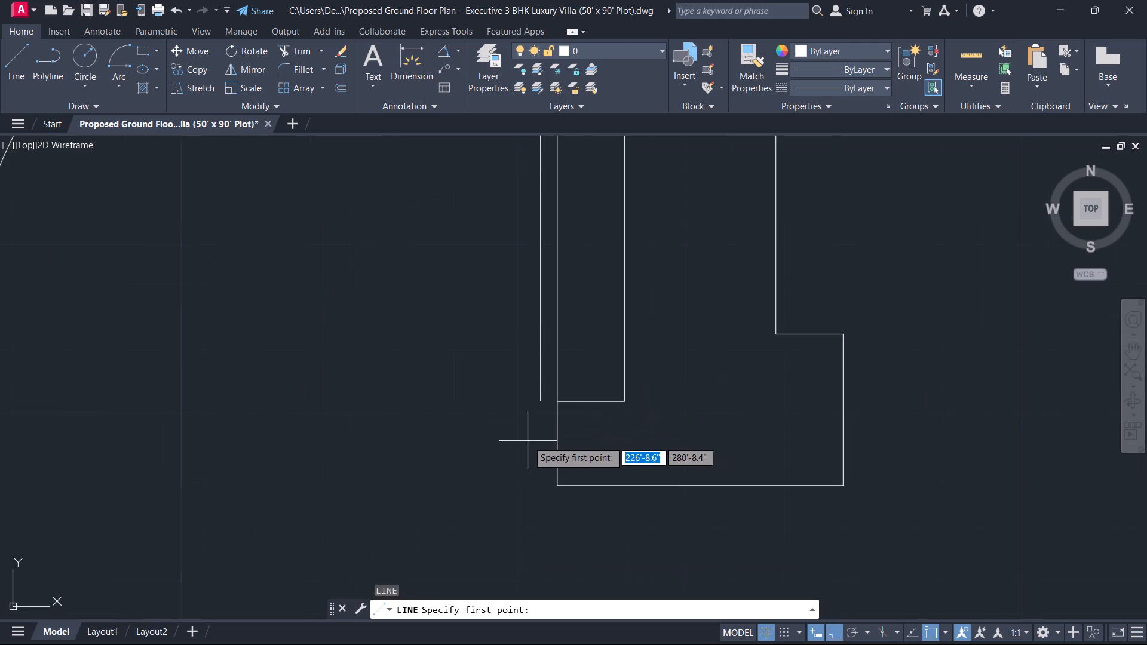
{"action": "left_click", "coordinate": [539, 401]}
{"action": "left_click", "coordinate": [560, 404]}
{"action": "key", "text": "Escape"}
Trim the end of the guest bedroom door leaf's offset line where it projects past the swing arc.
{"action": "scroll", "coordinate": [511, 397], "scroll_direction": "down", "scroll_amount": 3}
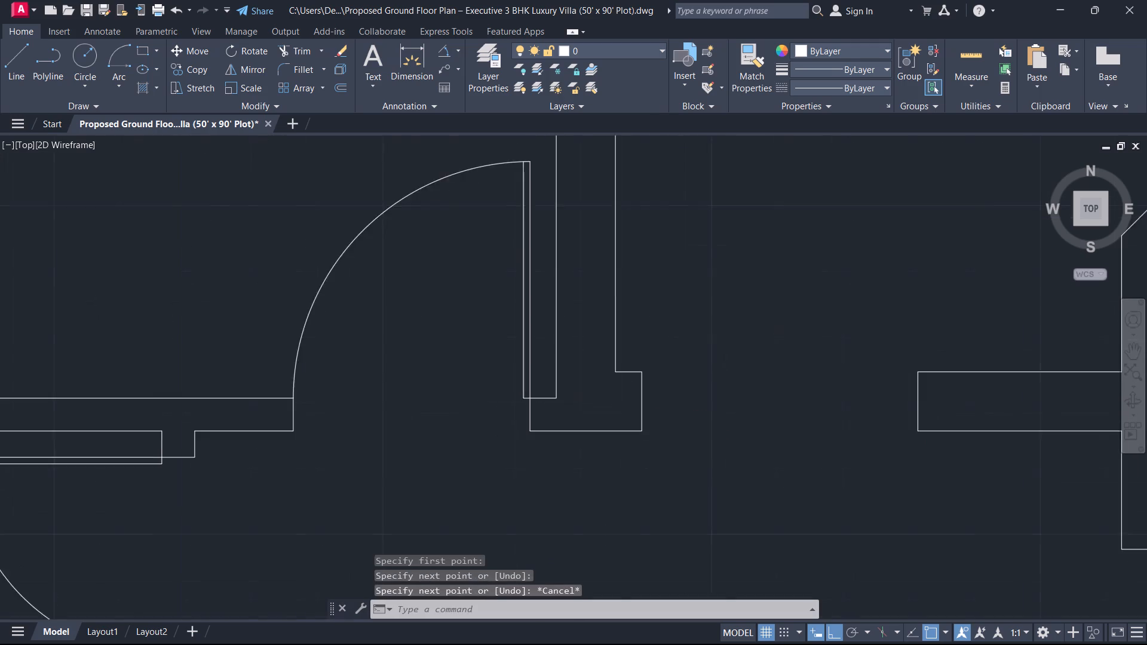
{"action": "middle_click_drag", "start_coordinate": [509, 397], "coordinate": [520, 540]}
{"action": "scroll", "coordinate": [531, 416], "scroll_direction": "up", "scroll_amount": 11}
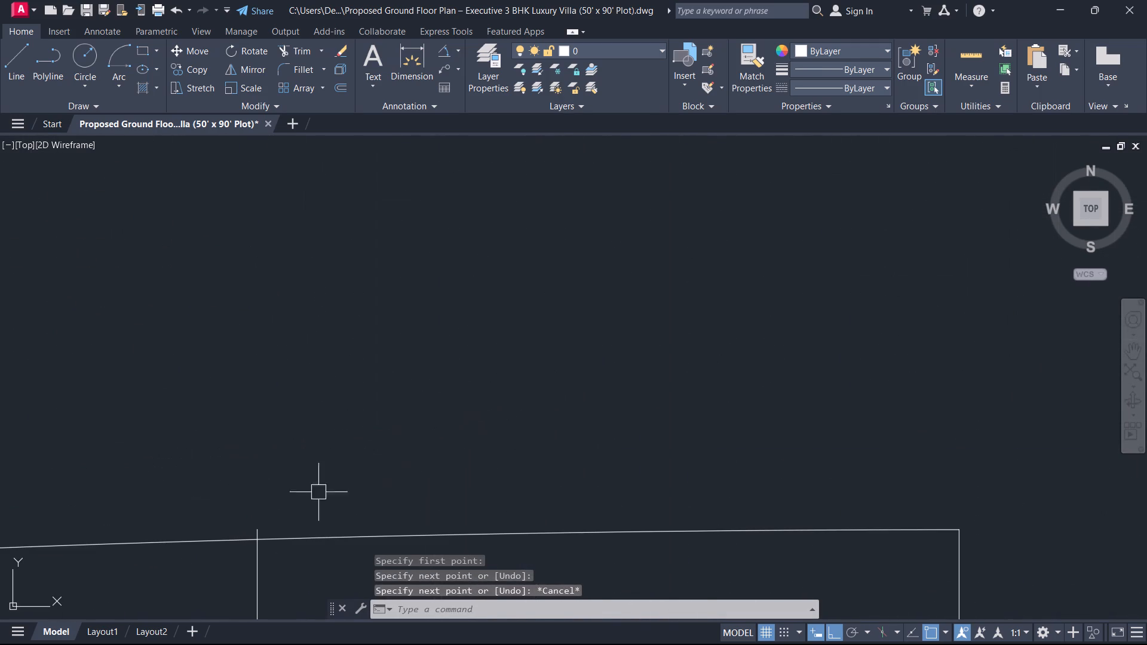
{"action": "middle_click_drag", "start_coordinate": [290, 515], "coordinate": [361, 492]}
{"action": "type", "text": "RT"}
{"action": "key", "text": "t"}
{"action": "key", "text": "Escape"}
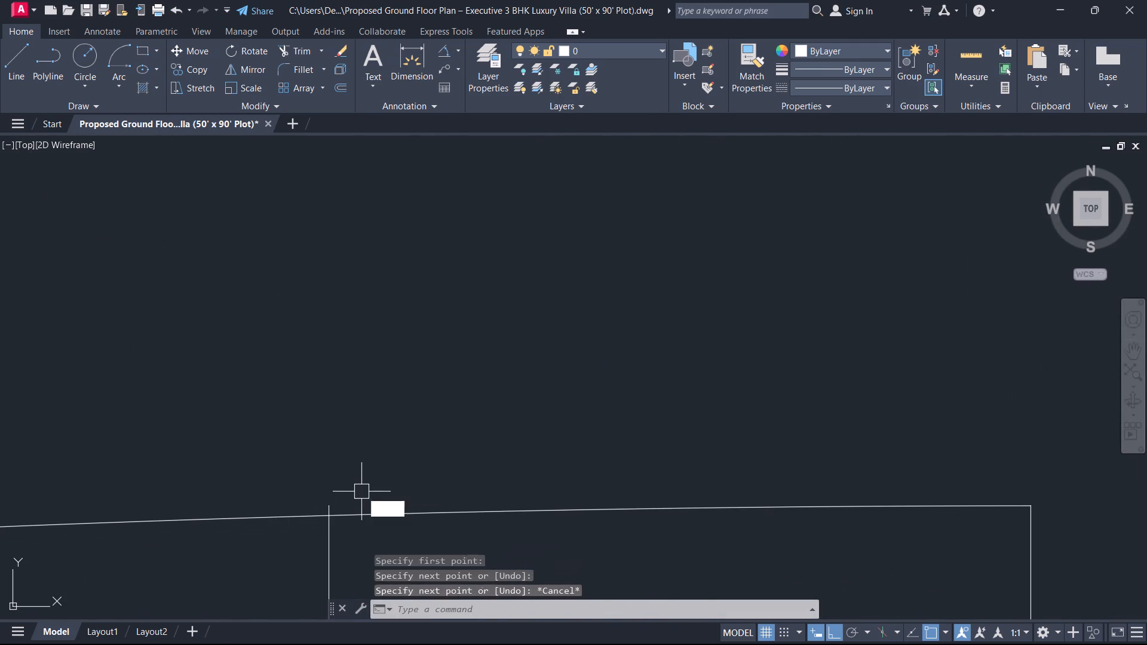
{"action": "key", "text": "t"}
{"action": "key", "text": "r"}
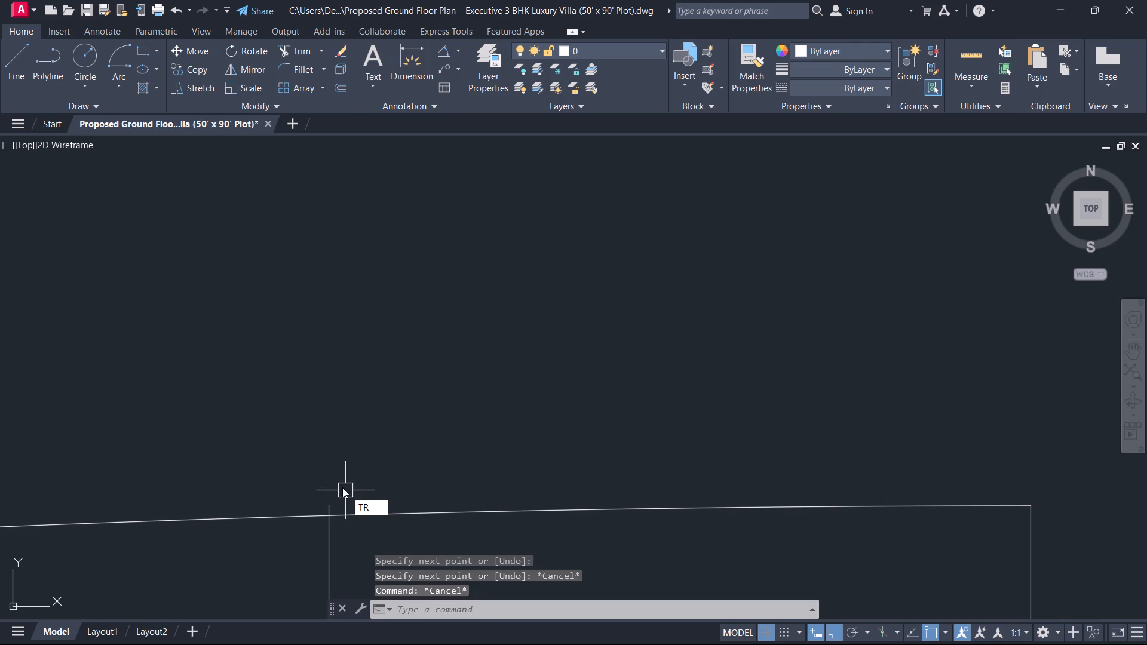
{"action": "key", "text": "space"}
{"action": "scroll", "coordinate": [338, 492], "scroll_direction": "up", "scroll_amount": 2}
{"action": "left_click", "coordinate": [331, 530]}
{"action": "left_click", "coordinate": [291, 520]}
{"action": "key", "text": "Escape"}
Examine the bath door's leaf and where it meets its swing arc.
{"action": "scroll", "coordinate": [326, 504], "scroll_direction": "down", "scroll_amount": 6}
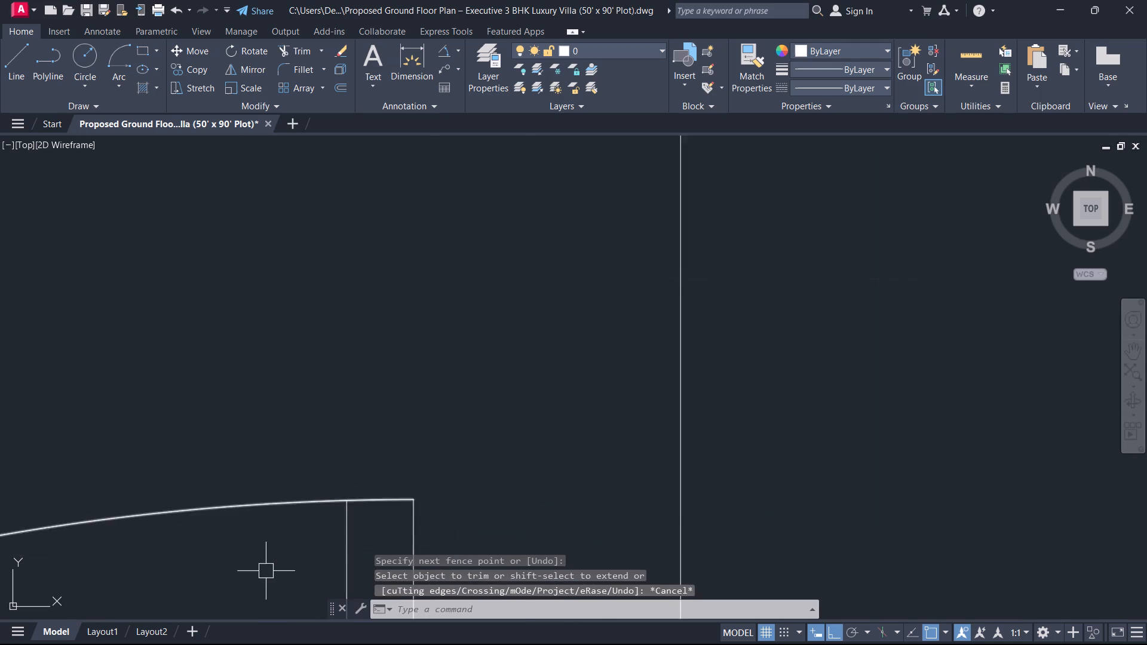
{"action": "scroll", "coordinate": [266, 571], "scroll_direction": "down", "scroll_amount": 6}
{"action": "scroll", "coordinate": [274, 571], "scroll_direction": "up", "scroll_amount": 1}
{"action": "scroll", "coordinate": [277, 568], "scroll_direction": "down", "scroll_amount": 3}
{"action": "middle_click_drag", "start_coordinate": [393, 425], "coordinate": [844, 150]}
{"action": "middle_click_drag", "start_coordinate": [519, 456], "coordinate": [615, 183]}
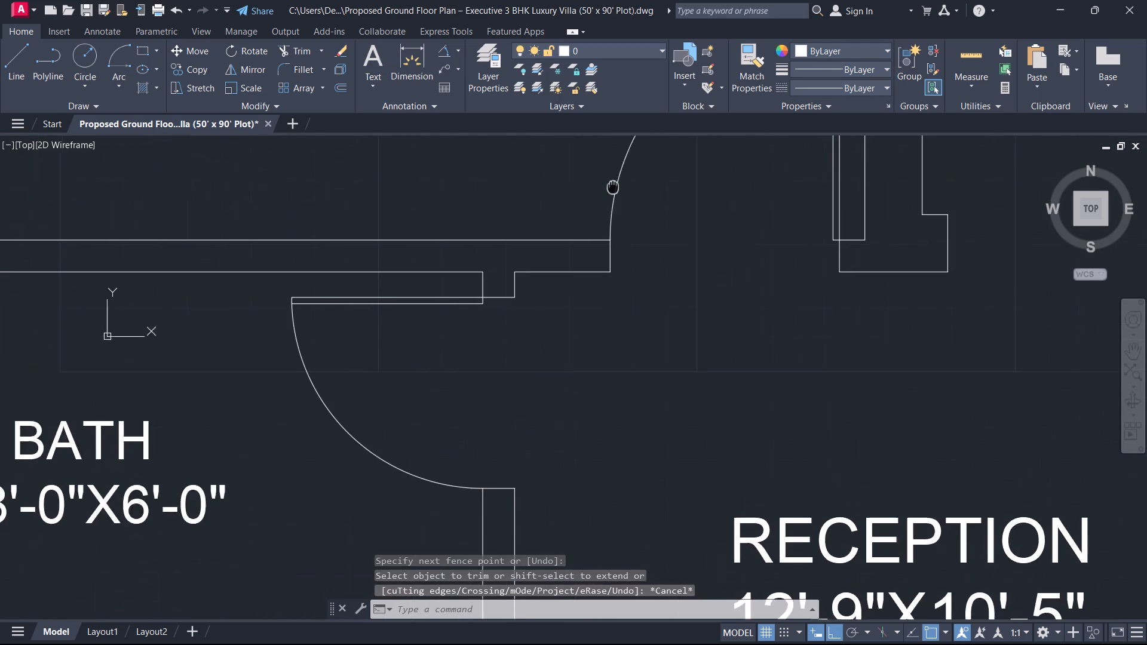
{"action": "middle_click_drag", "start_coordinate": [615, 183], "coordinate": [615, 183]}
{"action": "scroll", "coordinate": [197, 339], "scroll_direction": "up", "scroll_amount": 1}
{"action": "scroll", "coordinate": [329, 275], "scroll_direction": "up", "scroll_amount": 6}
{"action": "scroll", "coordinate": [448, 314], "scroll_direction": "down", "scroll_amount": 5}
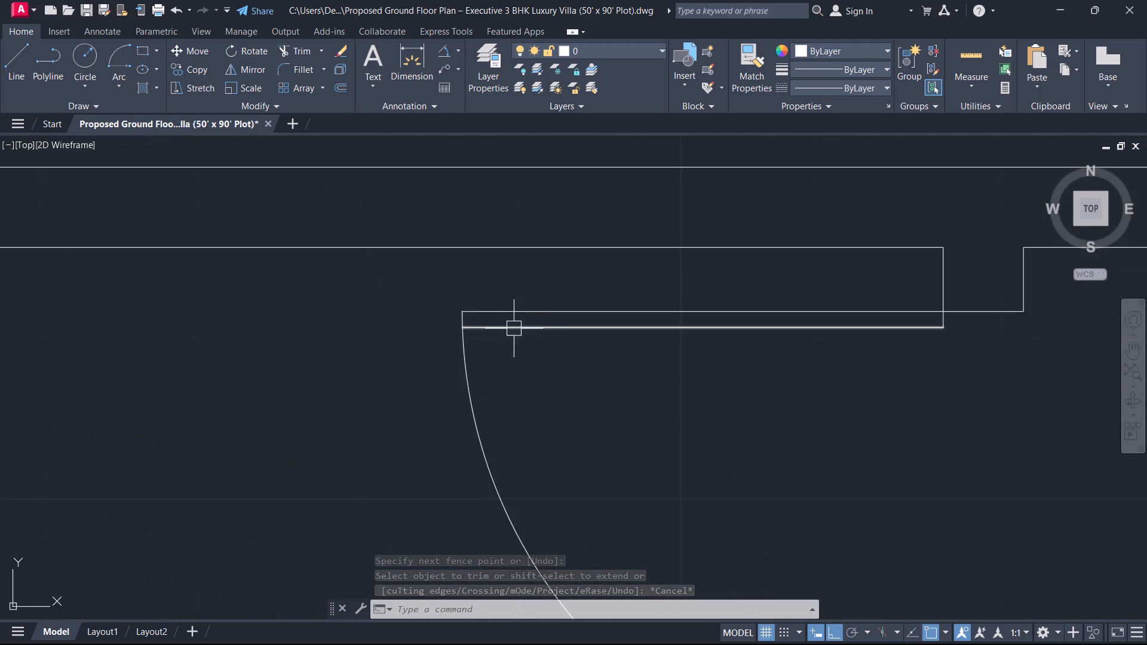
{"action": "scroll", "coordinate": [547, 337], "scroll_direction": "down", "scroll_amount": 4}
Draw a 3'6" vertical door leaf line upward from the guest-bed-side jamb of the opening between RECEPTION and T.V LOUNGE.
{"action": "middle_click_drag", "start_coordinate": [574, 364], "coordinate": [231, 419]}
{"action": "scroll", "coordinate": [231, 419], "scroll_direction": "down", "scroll_amount": 2}
{"action": "scroll", "coordinate": [347, 368], "scroll_direction": "up", "scroll_amount": 2}
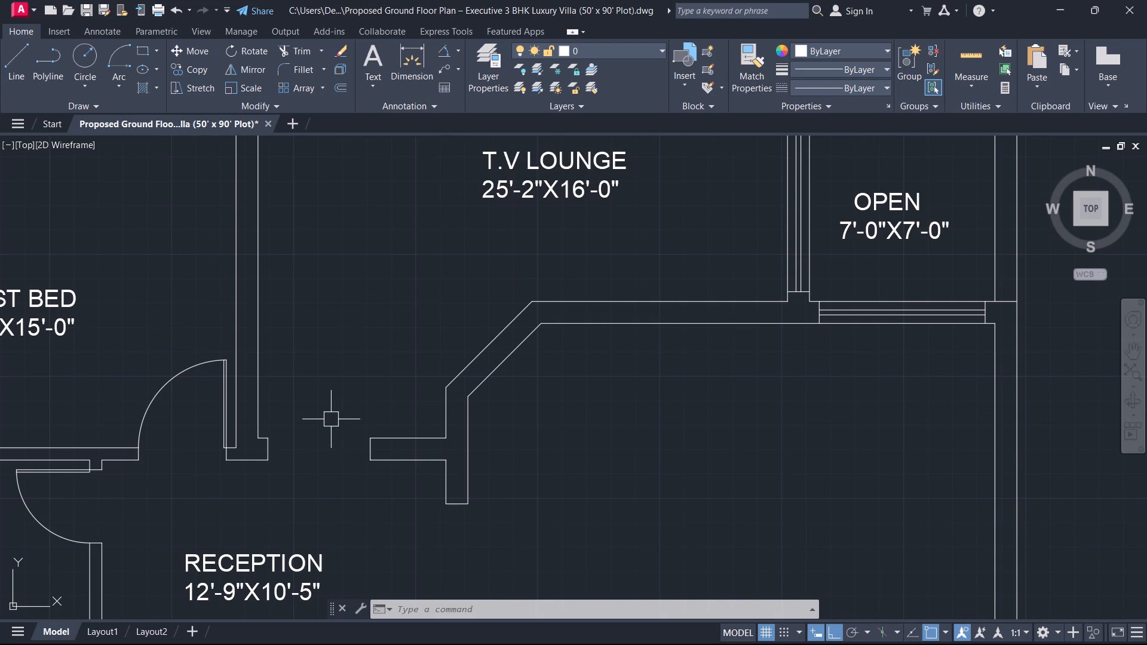
{"action": "key", "text": "l"}
{"action": "key", "text": "space"}
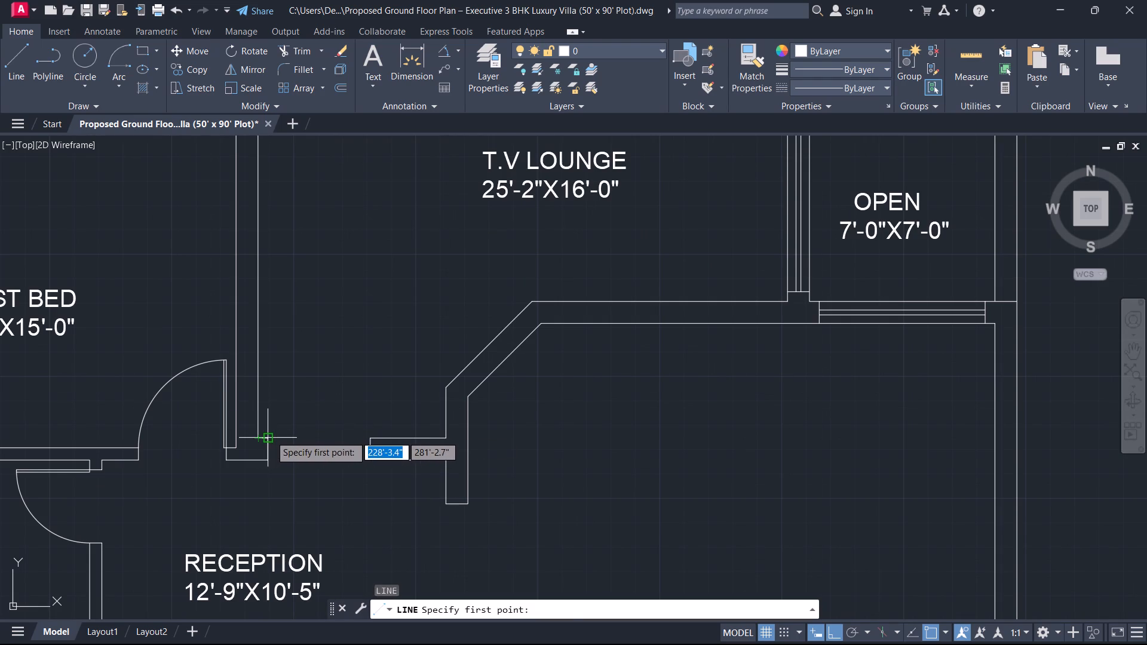
{"action": "left_click", "coordinate": [271, 435]}
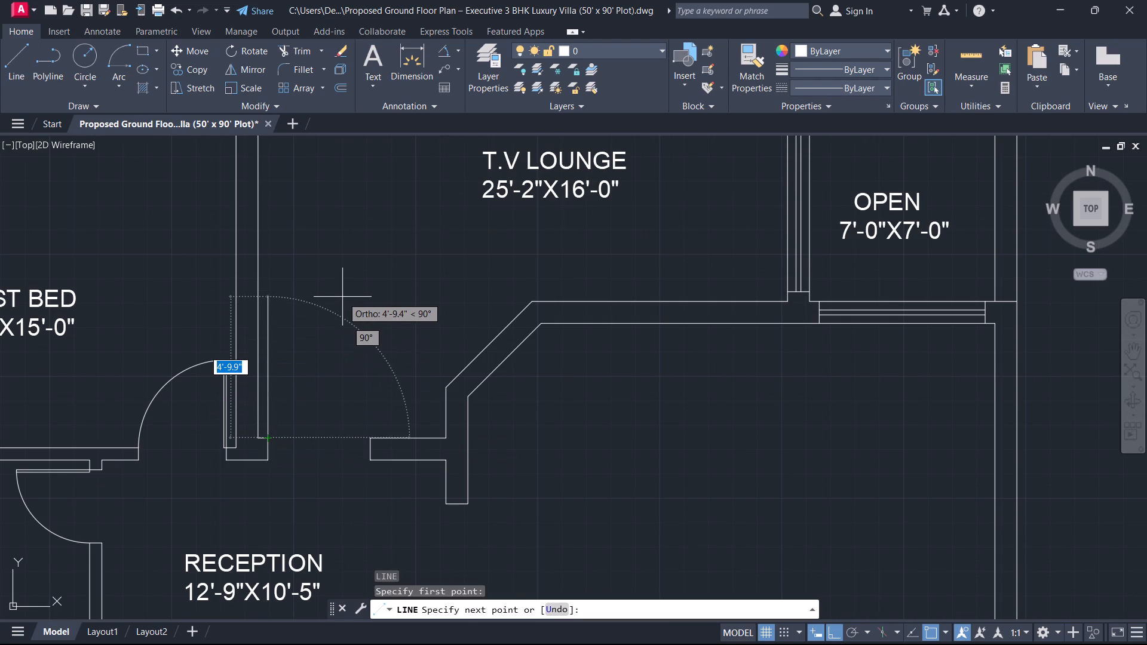
{"action": "type", "text": "3'6"}
{"action": "key", "text": "Return"}
{"action": "key", "text": "Escape"}
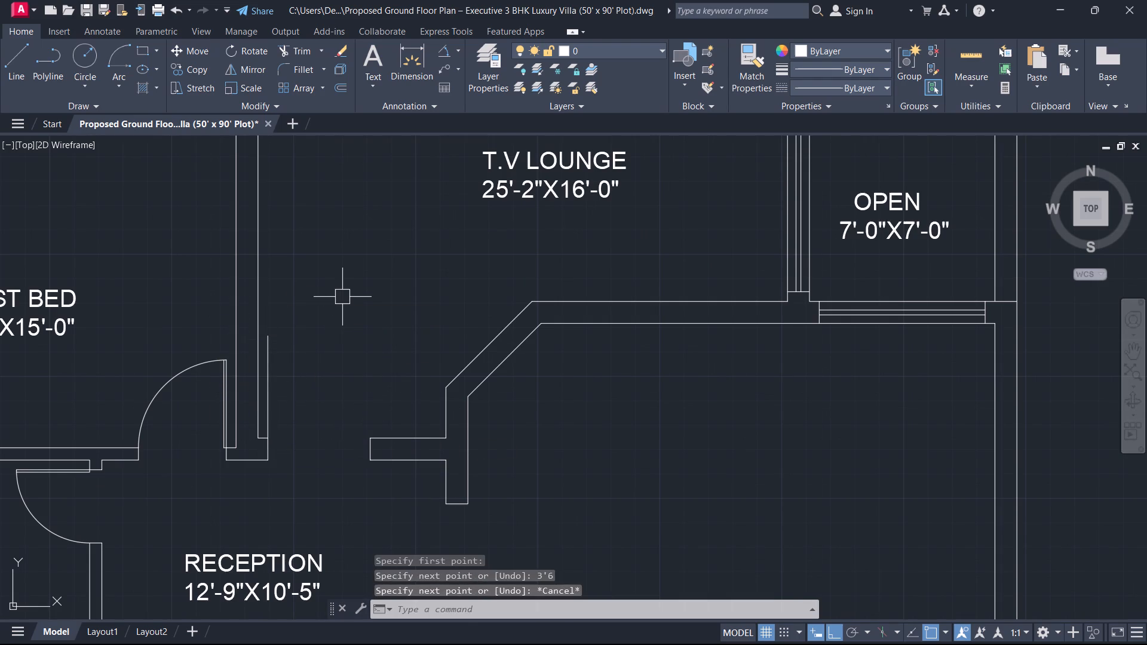
Offset the T.V lounge door leaf line 1" toward the door opening.
{"action": "type", "text": "O 1"}
{"action": "key", "text": "Return"}
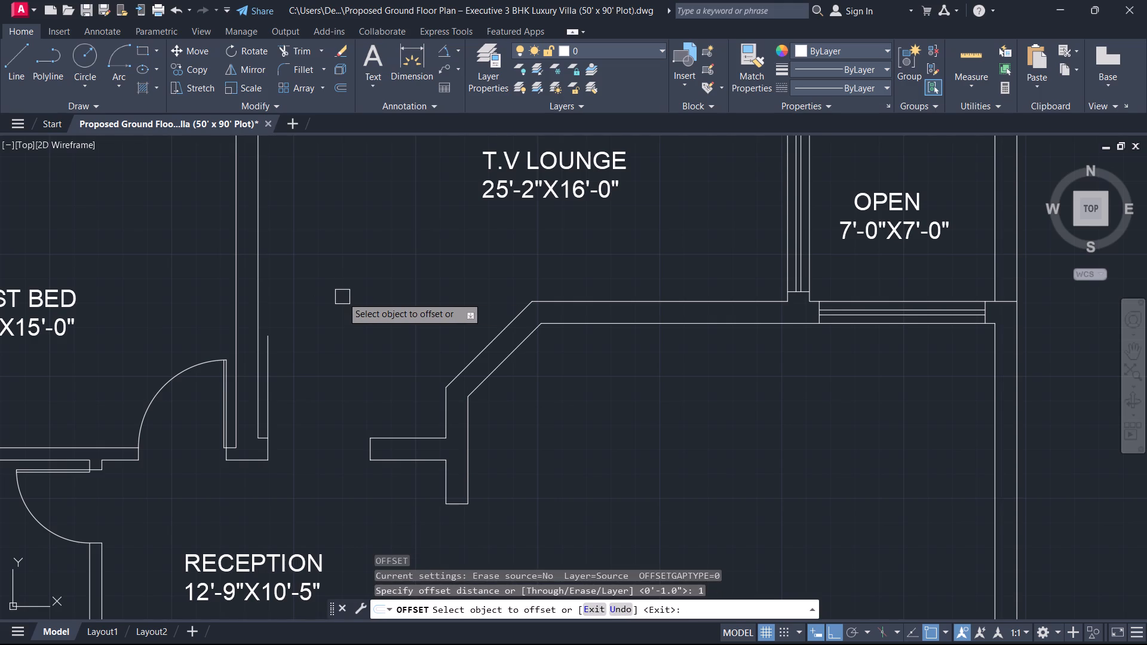
{"action": "left_click", "coordinate": [269, 387]}
{"action": "left_click", "coordinate": [292, 392]}
{"action": "key", "text": "Escape"}
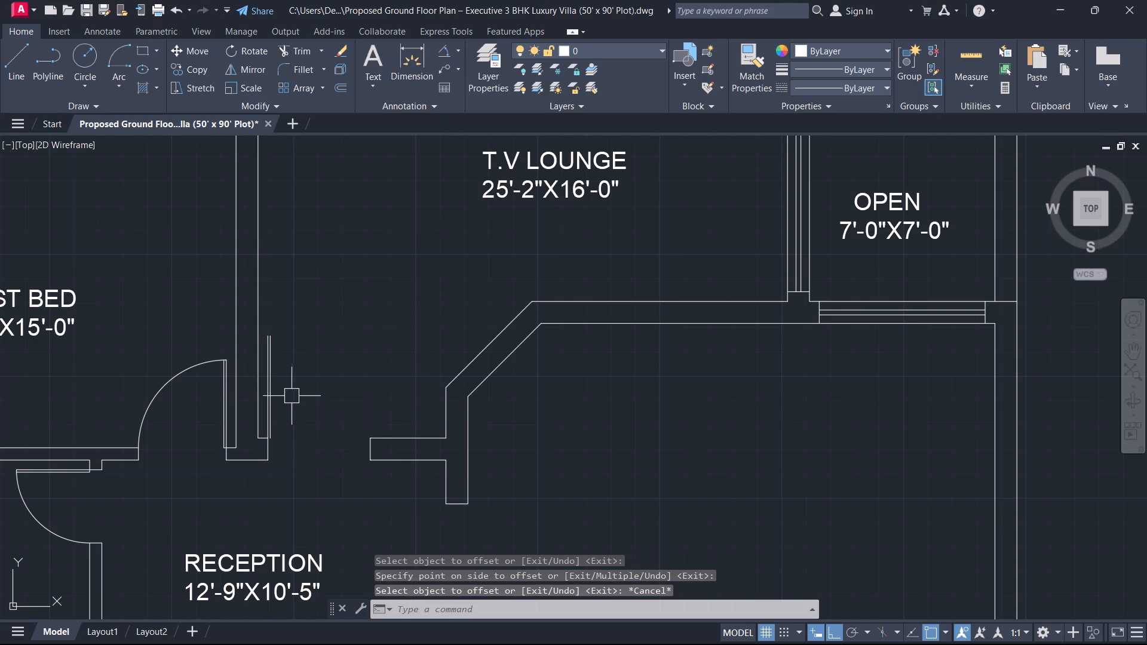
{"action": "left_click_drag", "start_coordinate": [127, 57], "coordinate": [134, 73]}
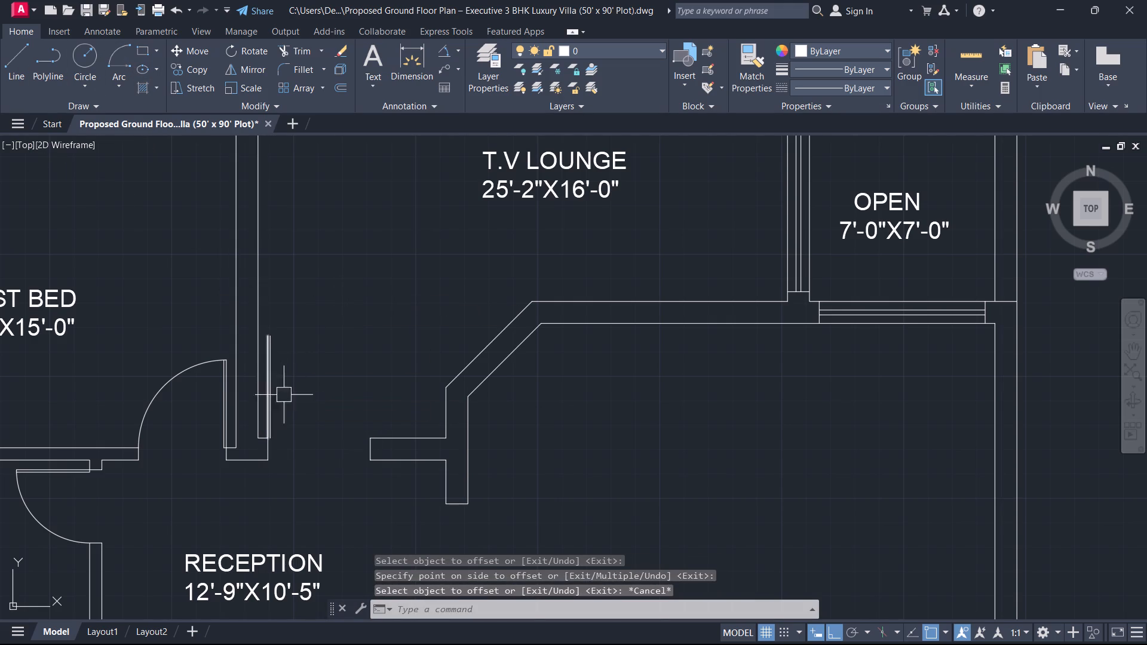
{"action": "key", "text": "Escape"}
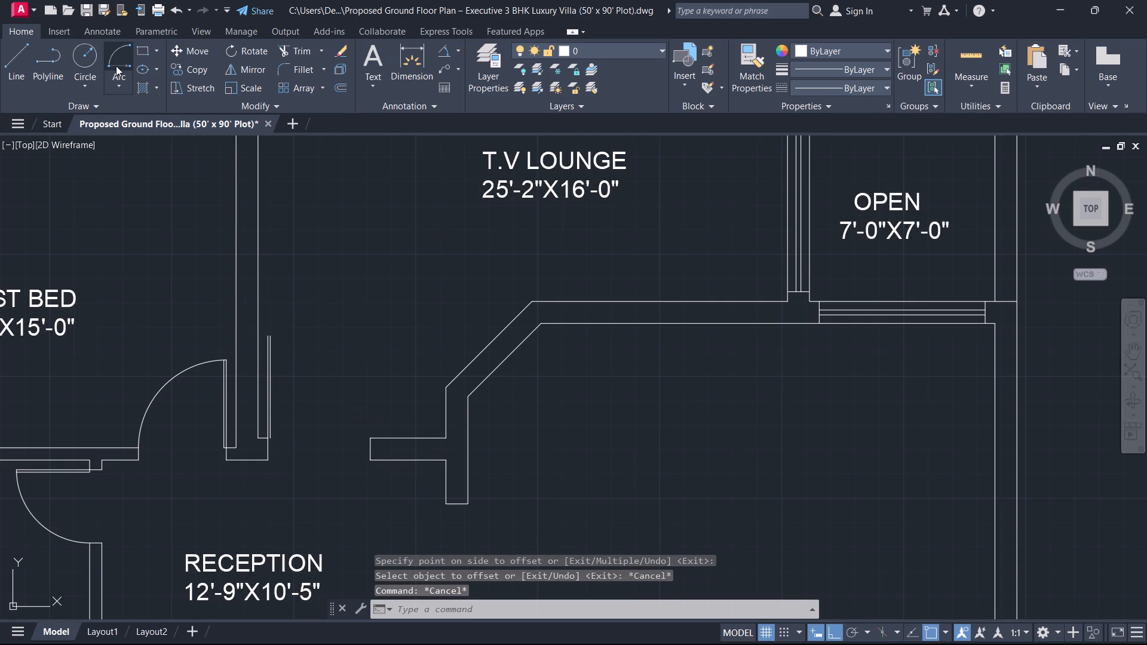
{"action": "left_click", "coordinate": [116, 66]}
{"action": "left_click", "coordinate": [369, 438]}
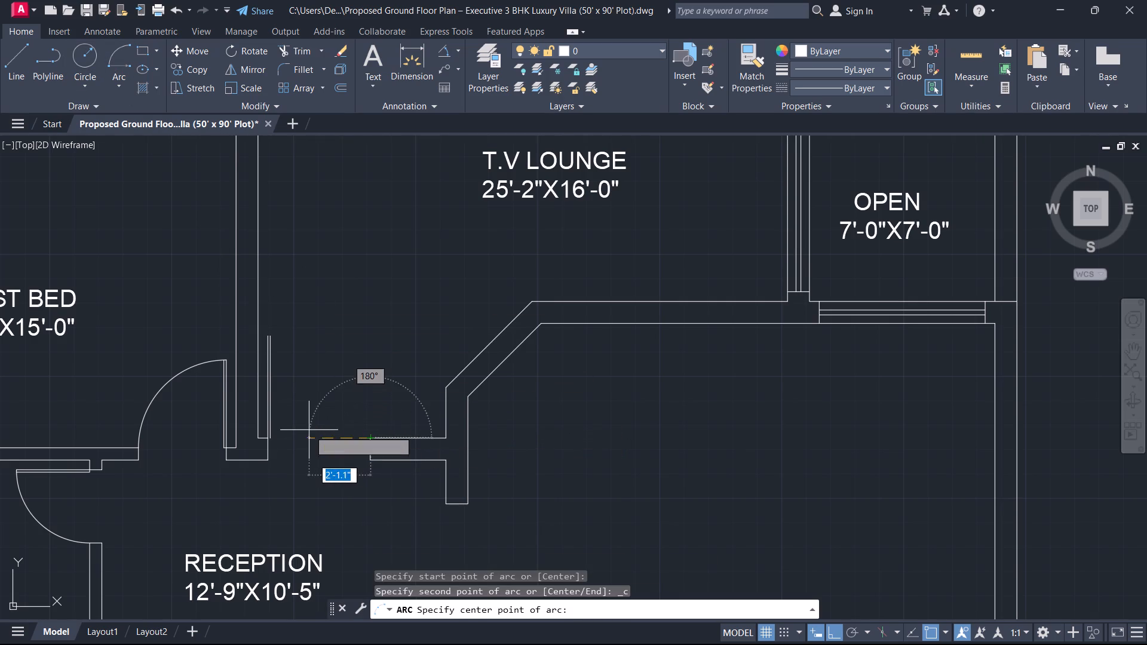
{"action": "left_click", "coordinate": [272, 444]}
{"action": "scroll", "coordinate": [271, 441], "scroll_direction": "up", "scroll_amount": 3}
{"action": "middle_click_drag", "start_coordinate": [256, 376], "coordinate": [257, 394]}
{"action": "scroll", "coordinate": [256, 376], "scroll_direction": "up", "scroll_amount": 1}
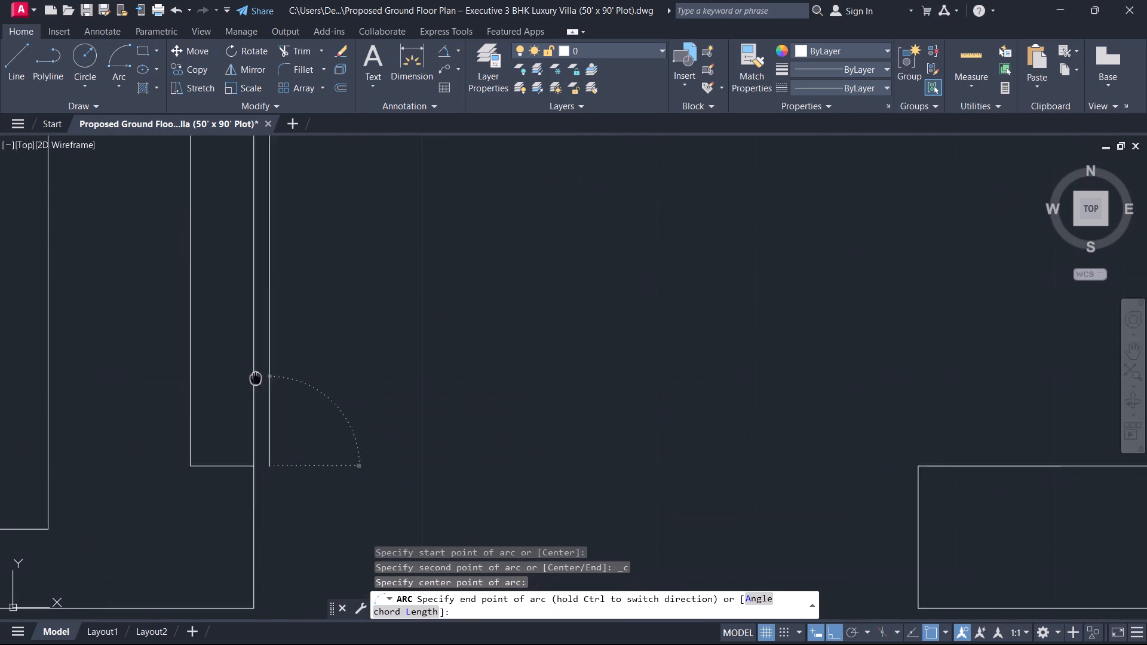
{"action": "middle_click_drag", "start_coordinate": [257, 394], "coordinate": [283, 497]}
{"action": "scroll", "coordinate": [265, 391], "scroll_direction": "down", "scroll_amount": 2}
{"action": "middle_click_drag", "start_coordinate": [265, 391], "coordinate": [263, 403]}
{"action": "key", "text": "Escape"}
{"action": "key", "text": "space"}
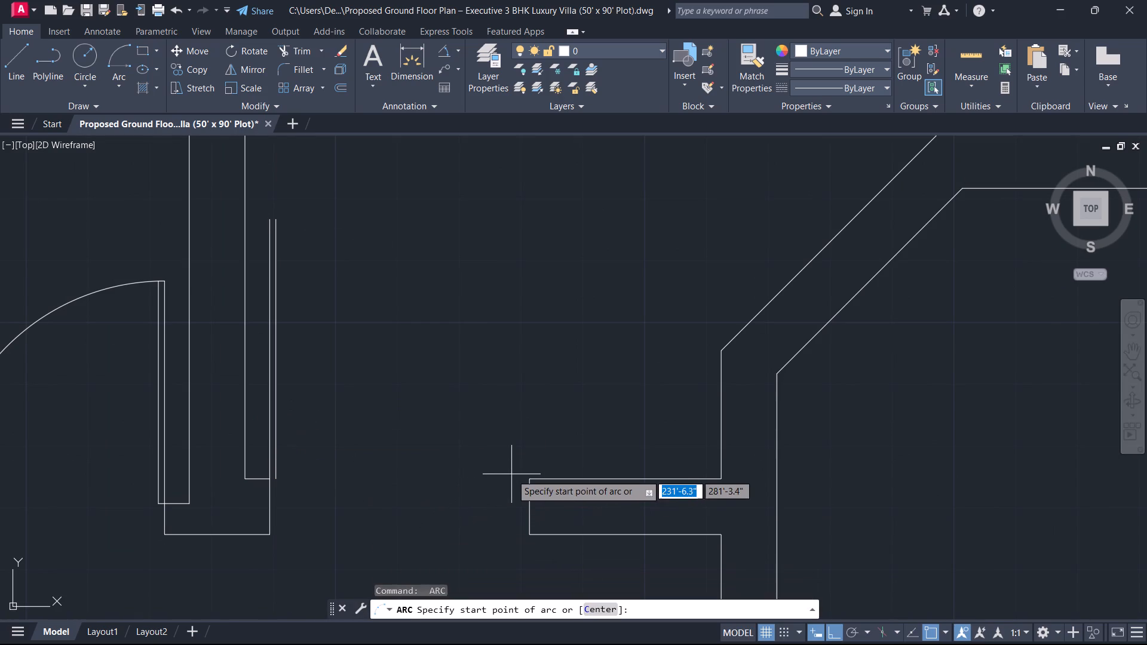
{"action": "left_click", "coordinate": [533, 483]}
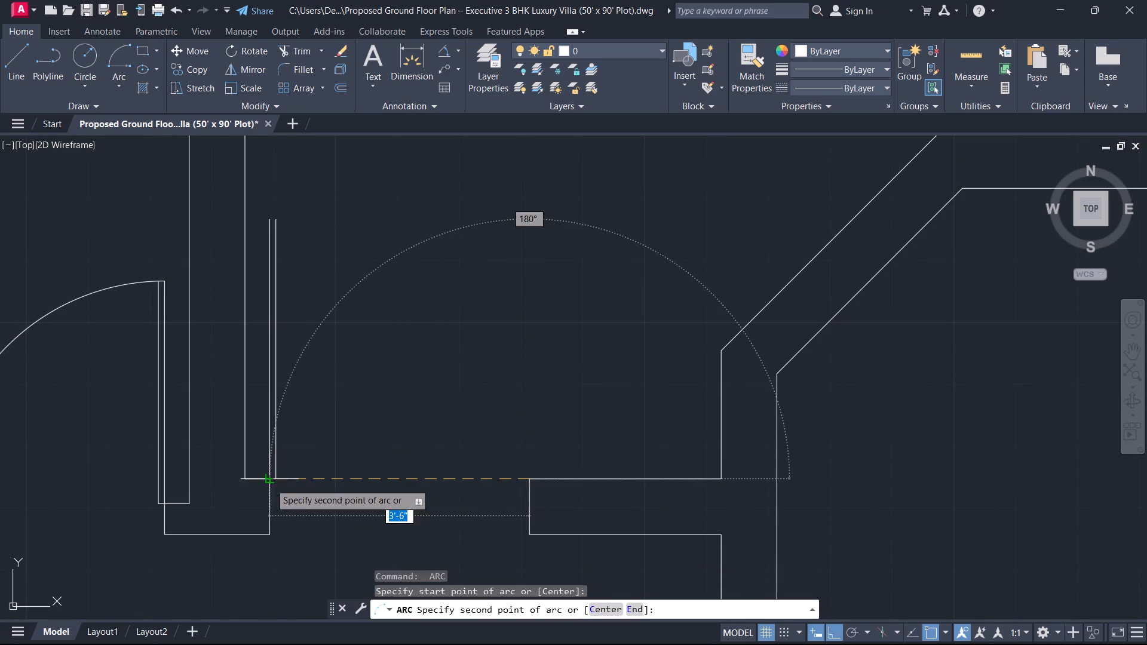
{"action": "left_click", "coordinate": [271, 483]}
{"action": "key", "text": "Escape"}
Draw the T.V lounge door's swing arc from the opposite jamb corner to the leaf's upper end, centred on the hinge-side jamb corner.
{"action": "left_click", "coordinate": [123, 50]}
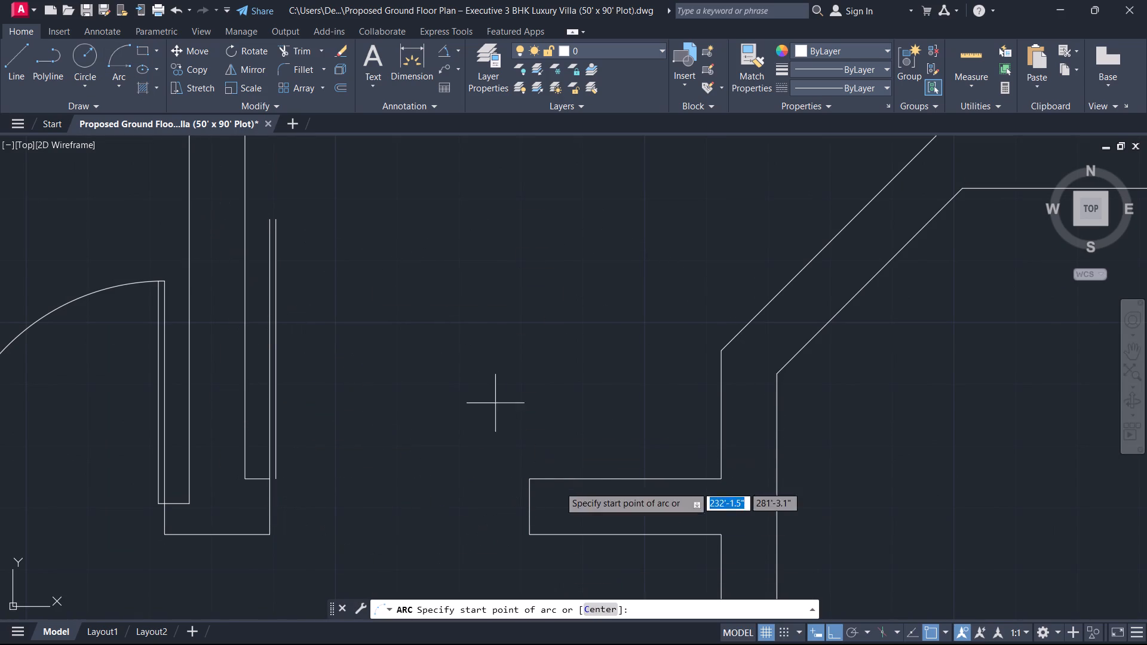
{"action": "left_click", "coordinate": [529, 477]}
{"action": "scroll", "coordinate": [274, 478], "scroll_direction": "up", "scroll_amount": 3}
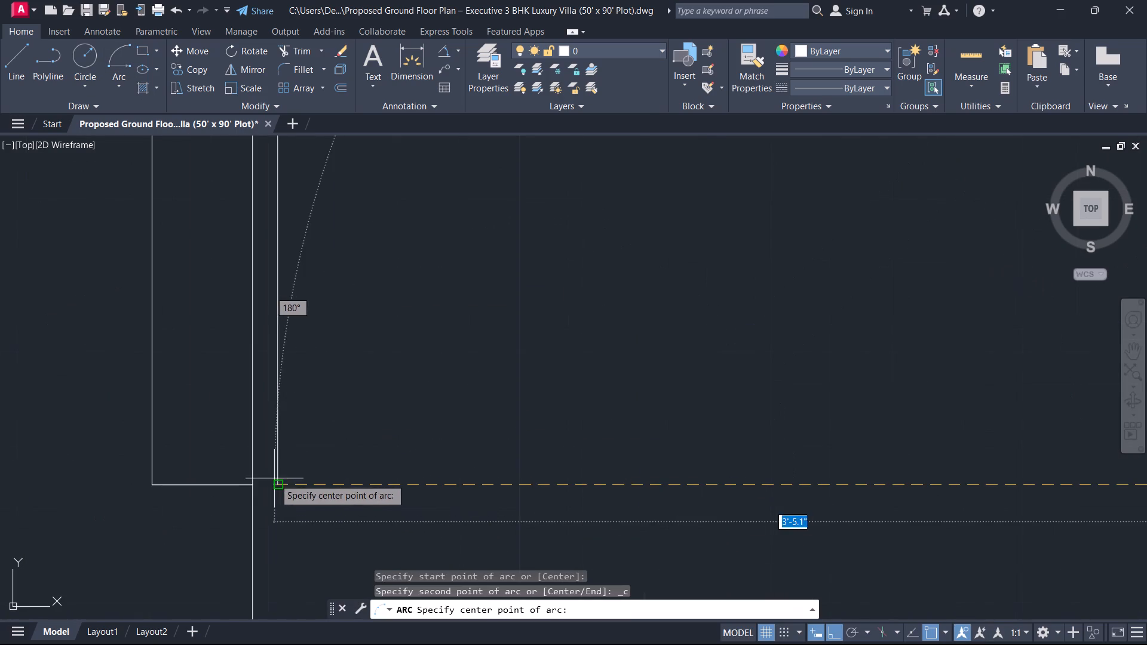
{"action": "left_click", "coordinate": [250, 483]}
{"action": "left_click", "coordinate": [209, 351]}
{"action": "scroll", "coordinate": [247, 377], "scroll_direction": "down", "scroll_amount": 5}
{"action": "key", "text": "Escape"}
Trim the upper end of the T.V lounge door's offset leaf line where it crosses the swing arc.
{"action": "middle_click_drag", "start_coordinate": [324, 441], "coordinate": [398, 556]}
{"action": "scroll", "coordinate": [326, 407], "scroll_direction": "up", "scroll_amount": 1}
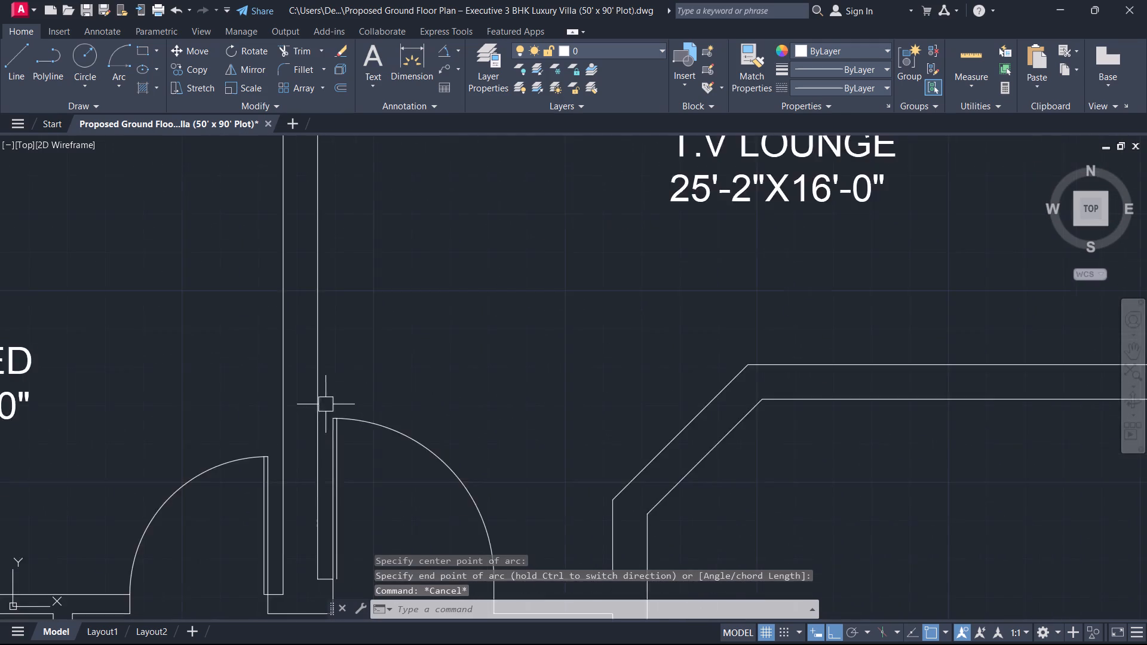
{"action": "scroll", "coordinate": [326, 404], "scroll_direction": "up", "scroll_amount": 4}
{"action": "scroll", "coordinate": [343, 474], "scroll_direction": "up", "scroll_amount": 4}
{"action": "scroll", "coordinate": [268, 475], "scroll_direction": "up", "scroll_amount": 4}
{"action": "scroll", "coordinate": [525, 515], "scroll_direction": "up", "scroll_amount": 3}
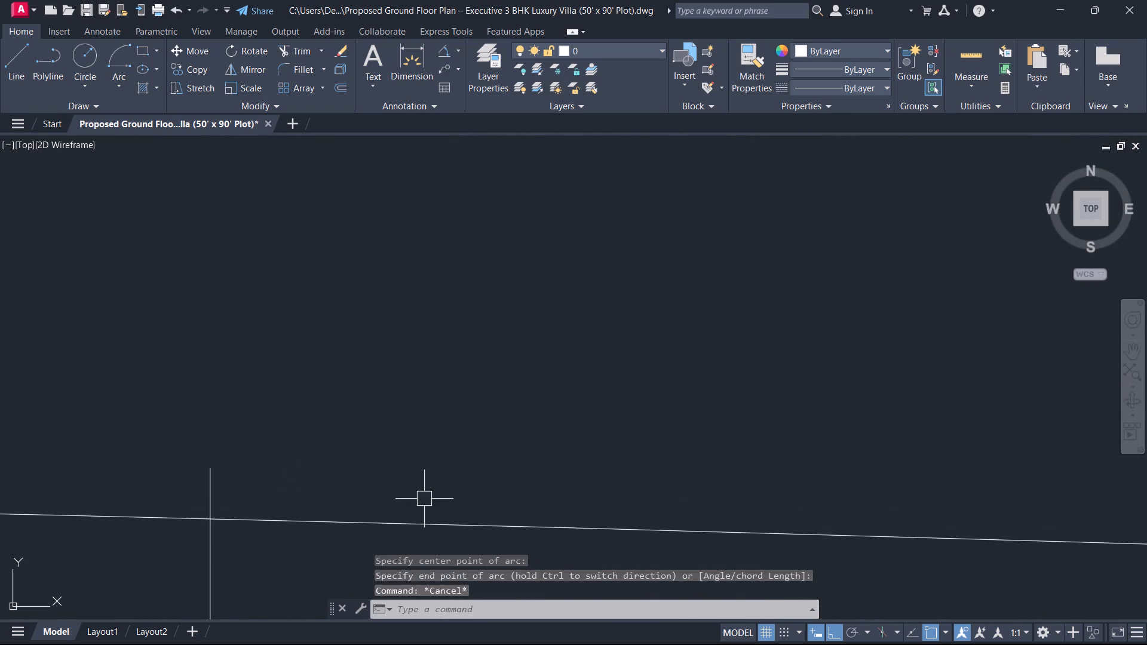
{"action": "type", "text": "TR"}
{"action": "key", "text": "space"}
{"action": "left_click_drag", "start_coordinate": [266, 488], "coordinate": [243, 487]}
{"action": "left_click", "coordinate": [174, 481]}
{"action": "key", "text": "Escape"}
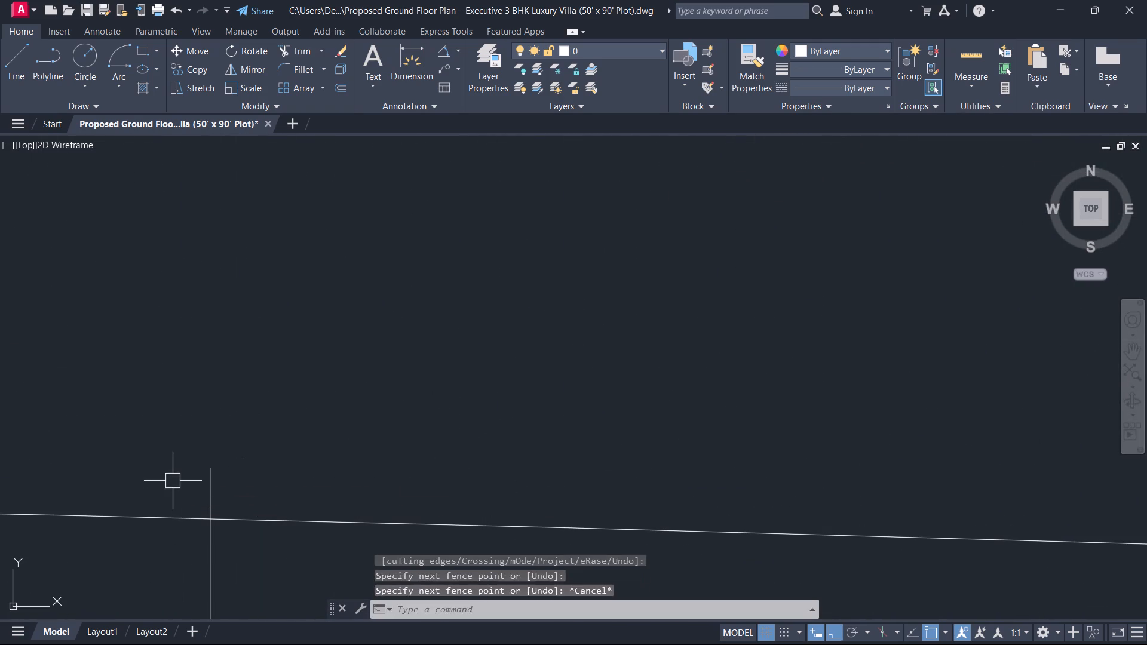
{"action": "key", "text": "space"}
{"action": "key", "text": "space"}
{"action": "left_click", "coordinate": [175, 481]}
{"action": "left_click", "coordinate": [291, 491]}
{"action": "key", "text": "Escape"}
Close the lower end of the T.V lounge door leaf with a 1" line to the hinge-side jamb corner.
{"action": "scroll", "coordinate": [296, 503], "scroll_direction": "down", "scroll_amount": 5}
{"action": "middle_click_drag", "start_coordinate": [305, 545], "coordinate": [465, 293]}
{"action": "scroll", "coordinate": [465, 293], "scroll_direction": "down", "scroll_amount": 5}
{"action": "middle_click_drag", "start_coordinate": [465, 293], "coordinate": [462, 303]}
{"action": "middle_click_drag", "start_coordinate": [487, 458], "coordinate": [461, 234]}
{"action": "scroll", "coordinate": [522, 317], "scroll_direction": "down", "scroll_amount": 5}
{"action": "scroll", "coordinate": [530, 338], "scroll_direction": "up", "scroll_amount": 1}
{"action": "scroll", "coordinate": [530, 347], "scroll_direction": "down", "scroll_amount": 3}
{"action": "scroll", "coordinate": [539, 458], "scroll_direction": "up", "scroll_amount": 2}
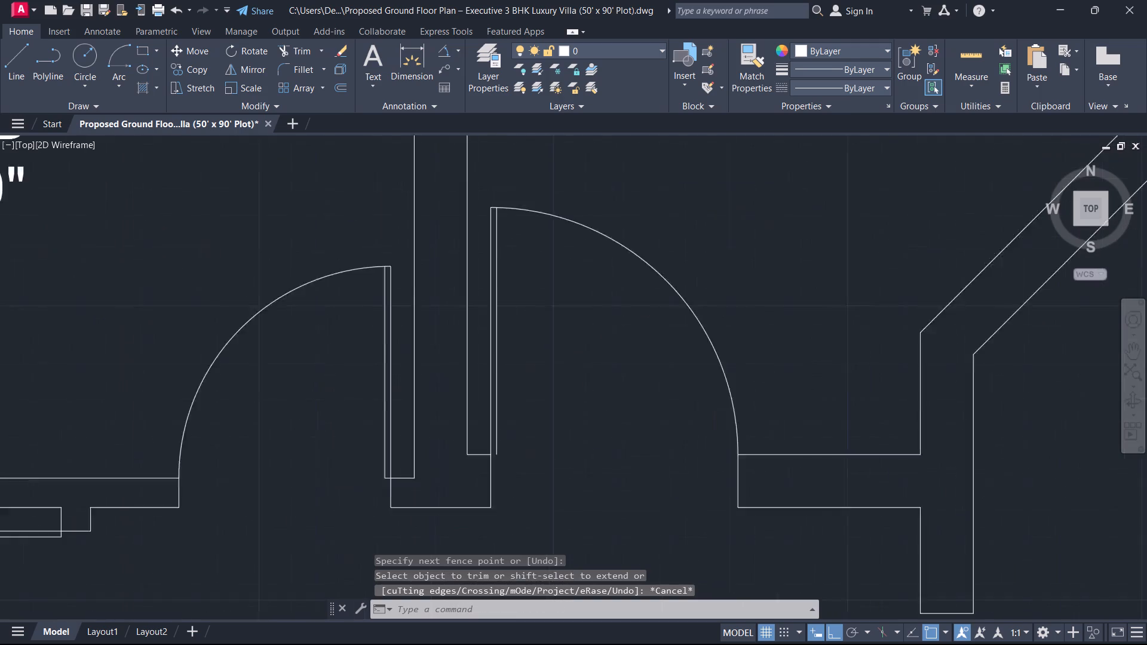
{"action": "scroll", "coordinate": [540, 460], "scroll_direction": "up", "scroll_amount": 1}
{"action": "scroll", "coordinate": [468, 477], "scroll_direction": "up", "scroll_amount": 3}
{"action": "type", "text": "L"}
{"action": "key", "text": "space"}
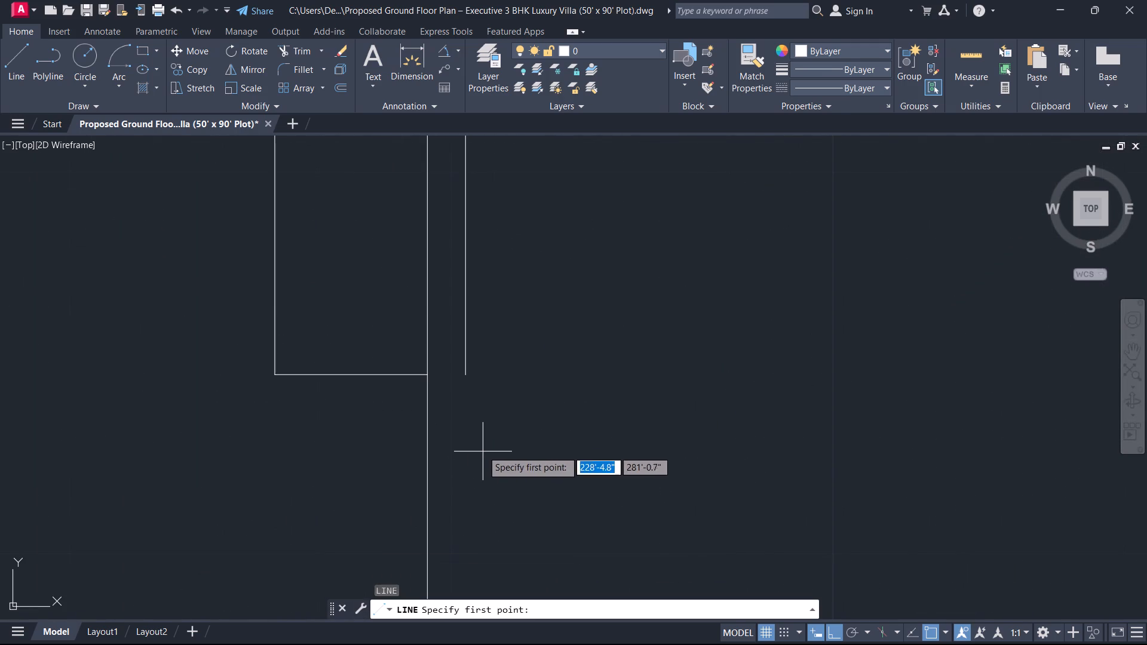
{"action": "left_click", "coordinate": [465, 372]}
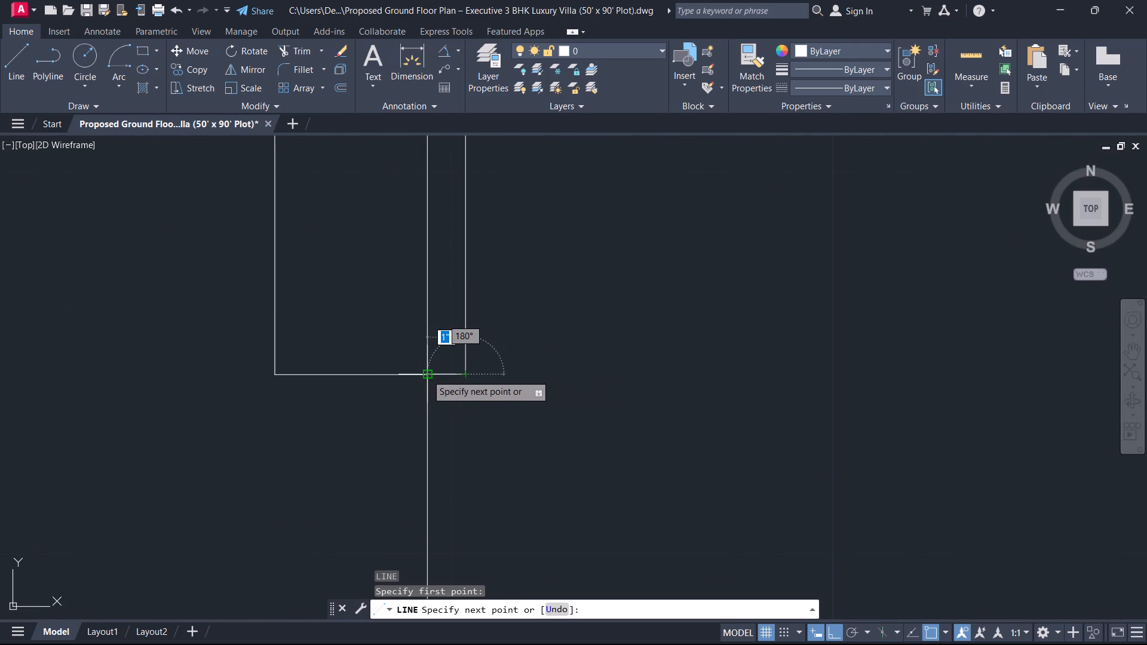
{"action": "left_click", "coordinate": [429, 375]}
{"action": "key", "text": "Escape"}
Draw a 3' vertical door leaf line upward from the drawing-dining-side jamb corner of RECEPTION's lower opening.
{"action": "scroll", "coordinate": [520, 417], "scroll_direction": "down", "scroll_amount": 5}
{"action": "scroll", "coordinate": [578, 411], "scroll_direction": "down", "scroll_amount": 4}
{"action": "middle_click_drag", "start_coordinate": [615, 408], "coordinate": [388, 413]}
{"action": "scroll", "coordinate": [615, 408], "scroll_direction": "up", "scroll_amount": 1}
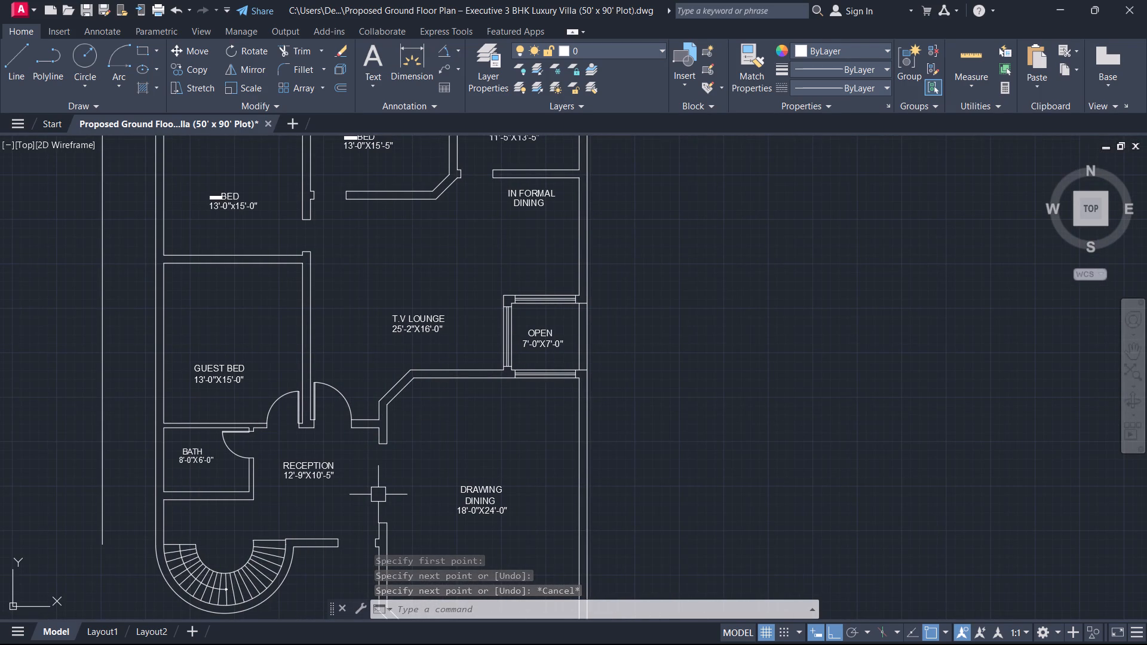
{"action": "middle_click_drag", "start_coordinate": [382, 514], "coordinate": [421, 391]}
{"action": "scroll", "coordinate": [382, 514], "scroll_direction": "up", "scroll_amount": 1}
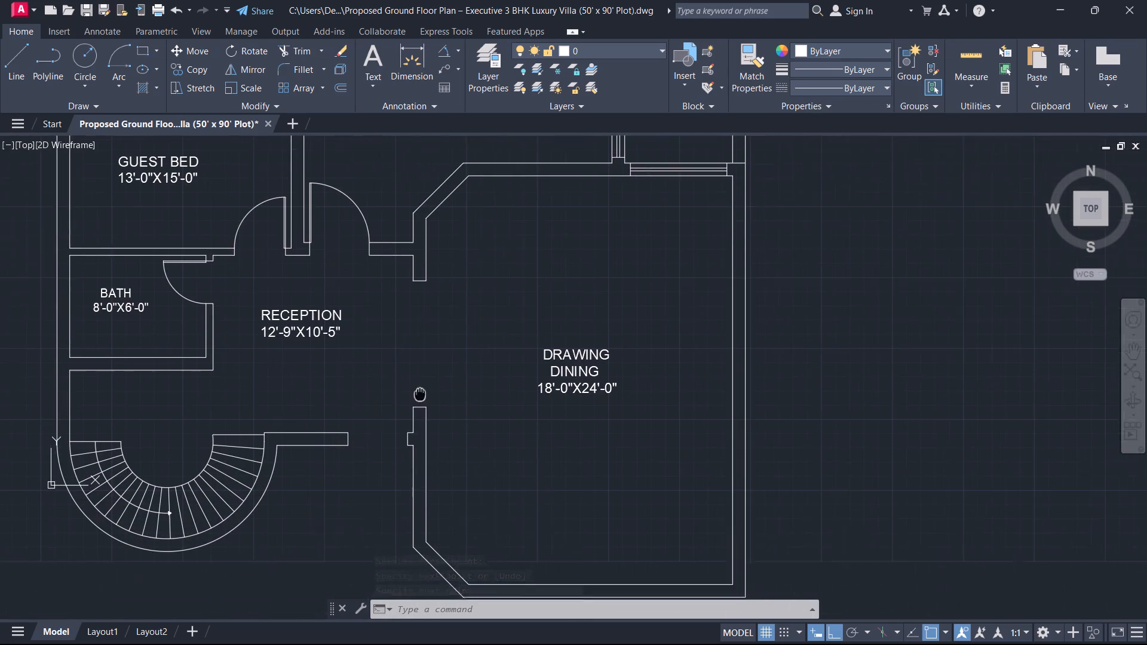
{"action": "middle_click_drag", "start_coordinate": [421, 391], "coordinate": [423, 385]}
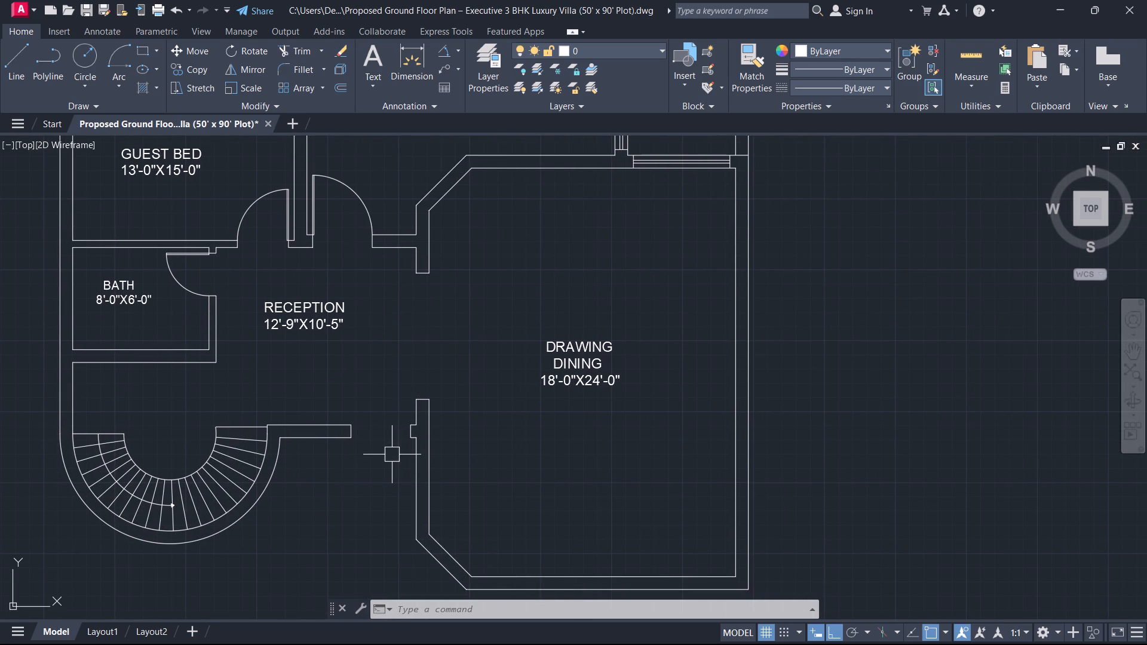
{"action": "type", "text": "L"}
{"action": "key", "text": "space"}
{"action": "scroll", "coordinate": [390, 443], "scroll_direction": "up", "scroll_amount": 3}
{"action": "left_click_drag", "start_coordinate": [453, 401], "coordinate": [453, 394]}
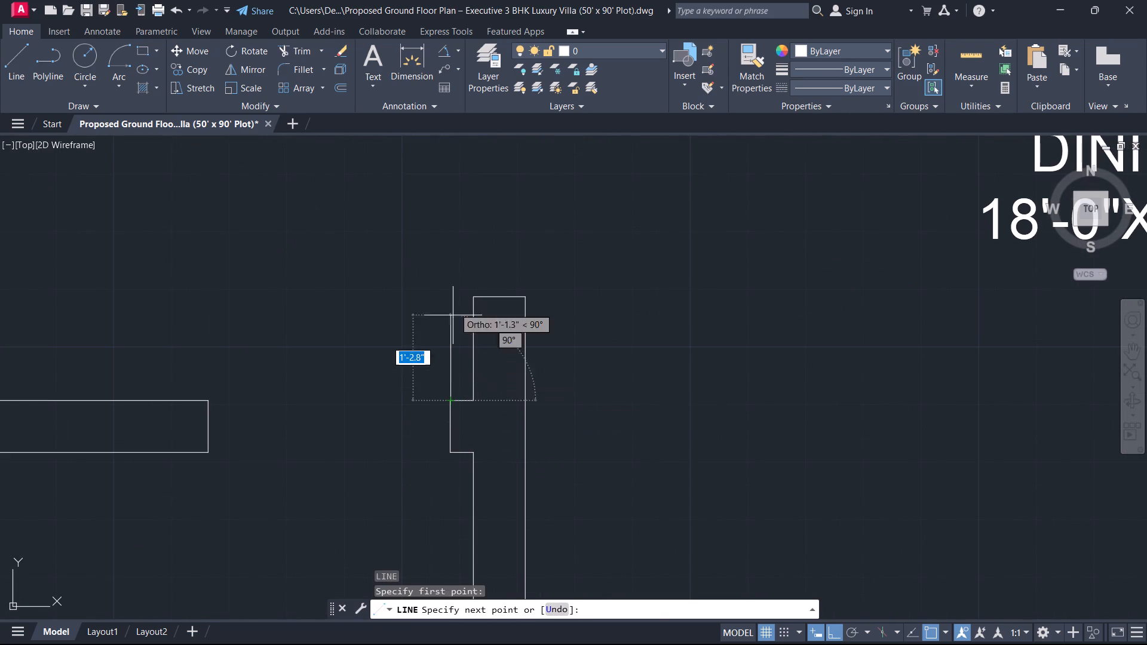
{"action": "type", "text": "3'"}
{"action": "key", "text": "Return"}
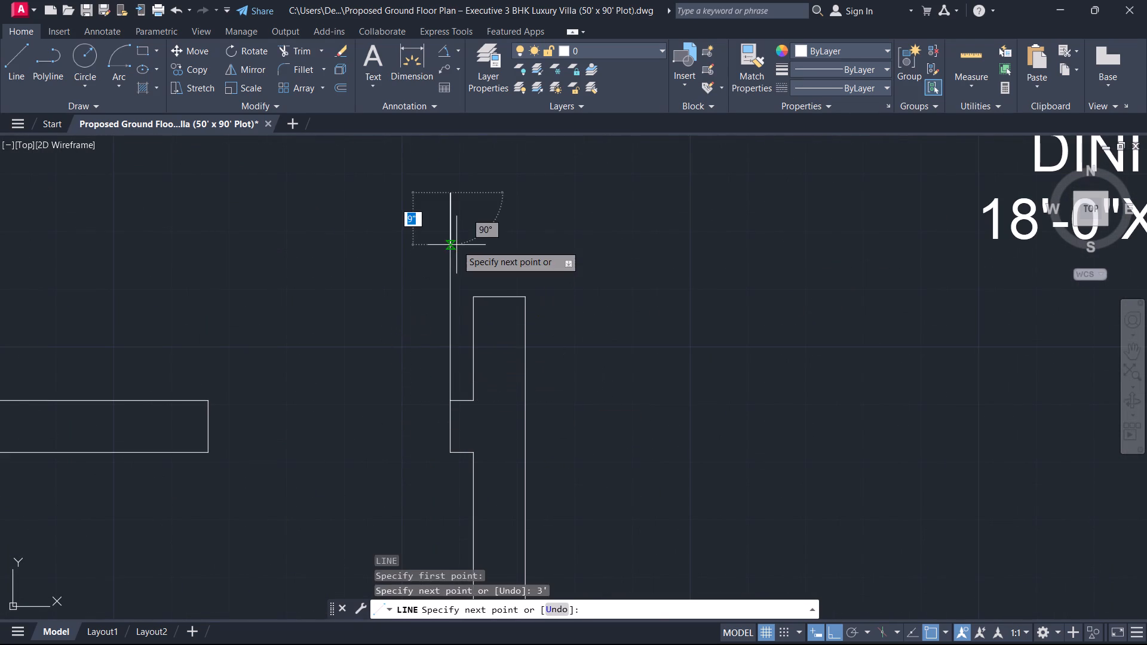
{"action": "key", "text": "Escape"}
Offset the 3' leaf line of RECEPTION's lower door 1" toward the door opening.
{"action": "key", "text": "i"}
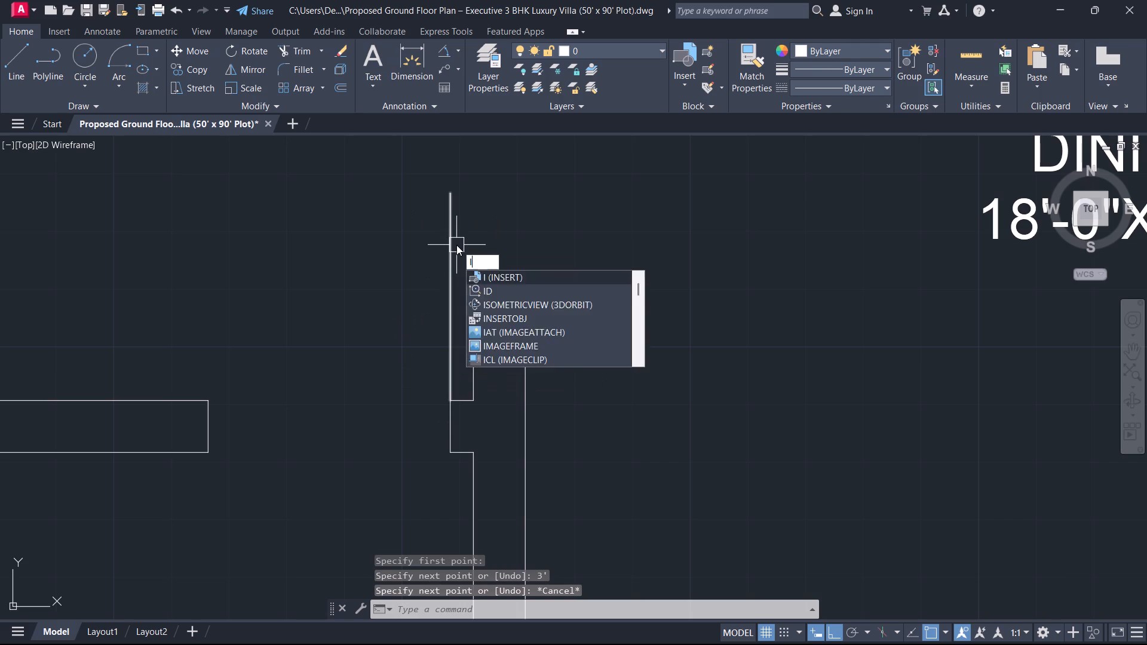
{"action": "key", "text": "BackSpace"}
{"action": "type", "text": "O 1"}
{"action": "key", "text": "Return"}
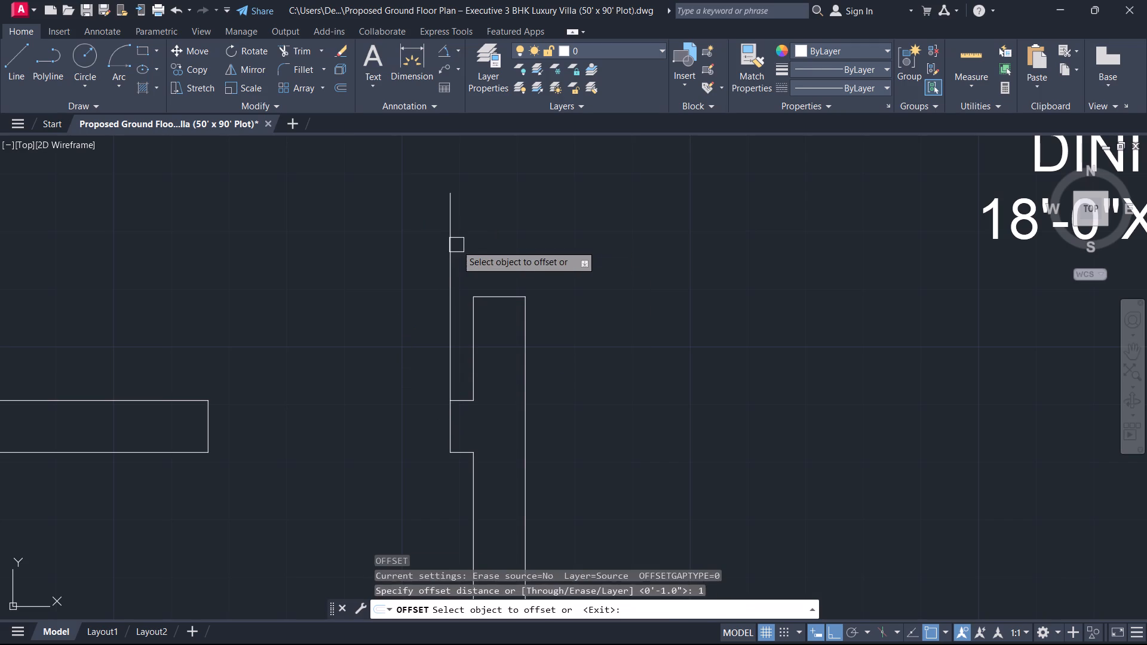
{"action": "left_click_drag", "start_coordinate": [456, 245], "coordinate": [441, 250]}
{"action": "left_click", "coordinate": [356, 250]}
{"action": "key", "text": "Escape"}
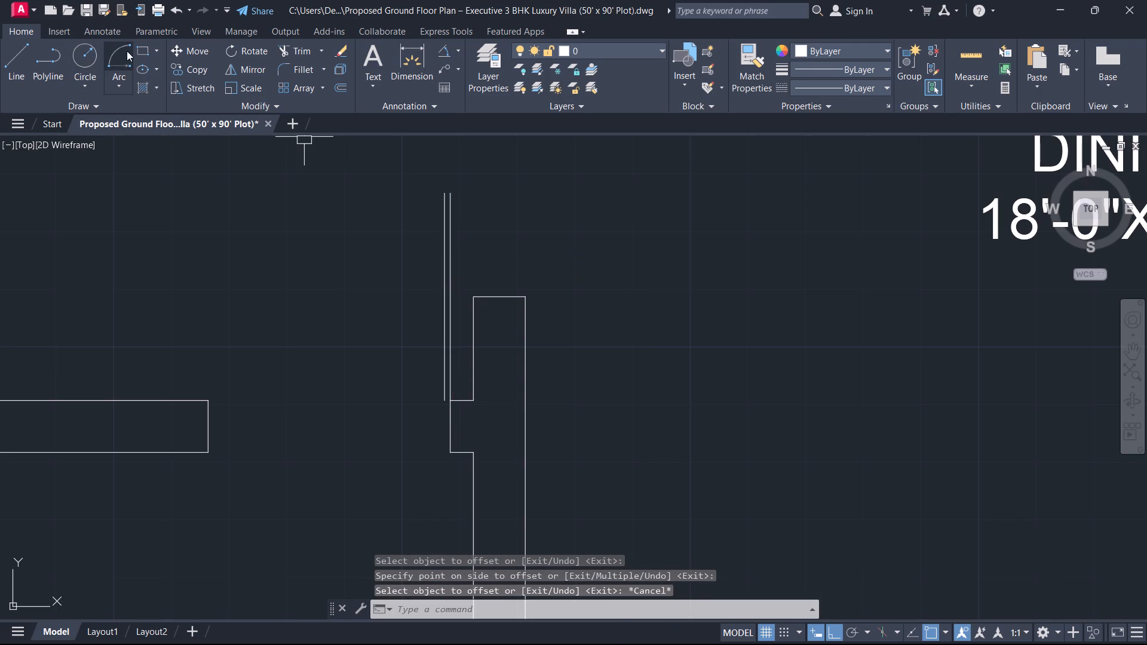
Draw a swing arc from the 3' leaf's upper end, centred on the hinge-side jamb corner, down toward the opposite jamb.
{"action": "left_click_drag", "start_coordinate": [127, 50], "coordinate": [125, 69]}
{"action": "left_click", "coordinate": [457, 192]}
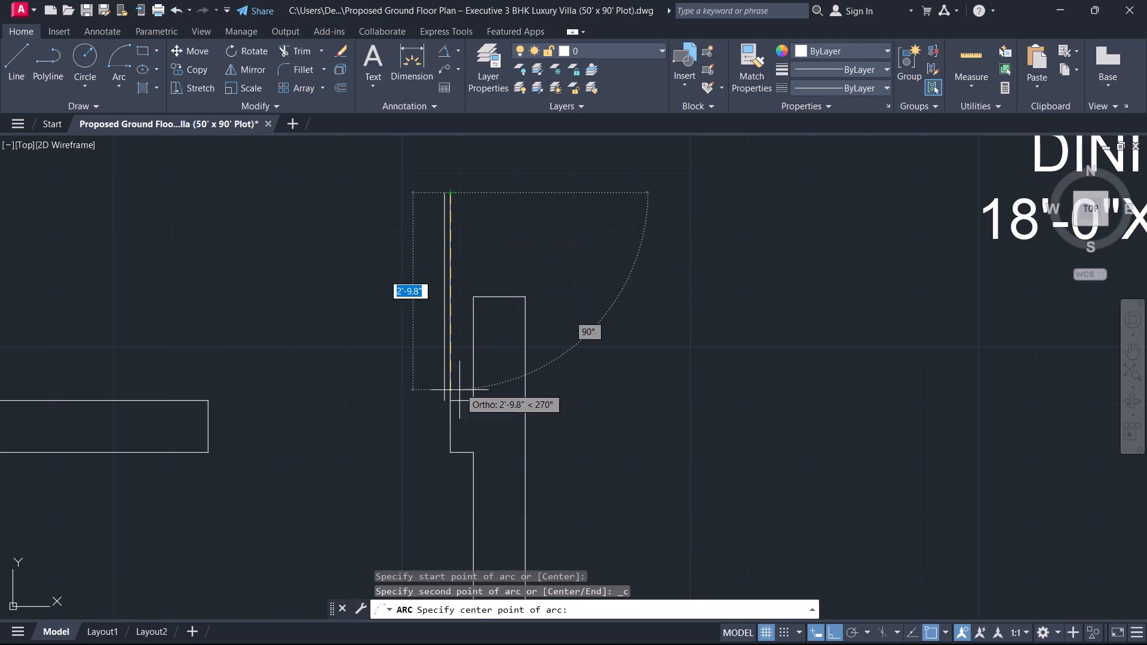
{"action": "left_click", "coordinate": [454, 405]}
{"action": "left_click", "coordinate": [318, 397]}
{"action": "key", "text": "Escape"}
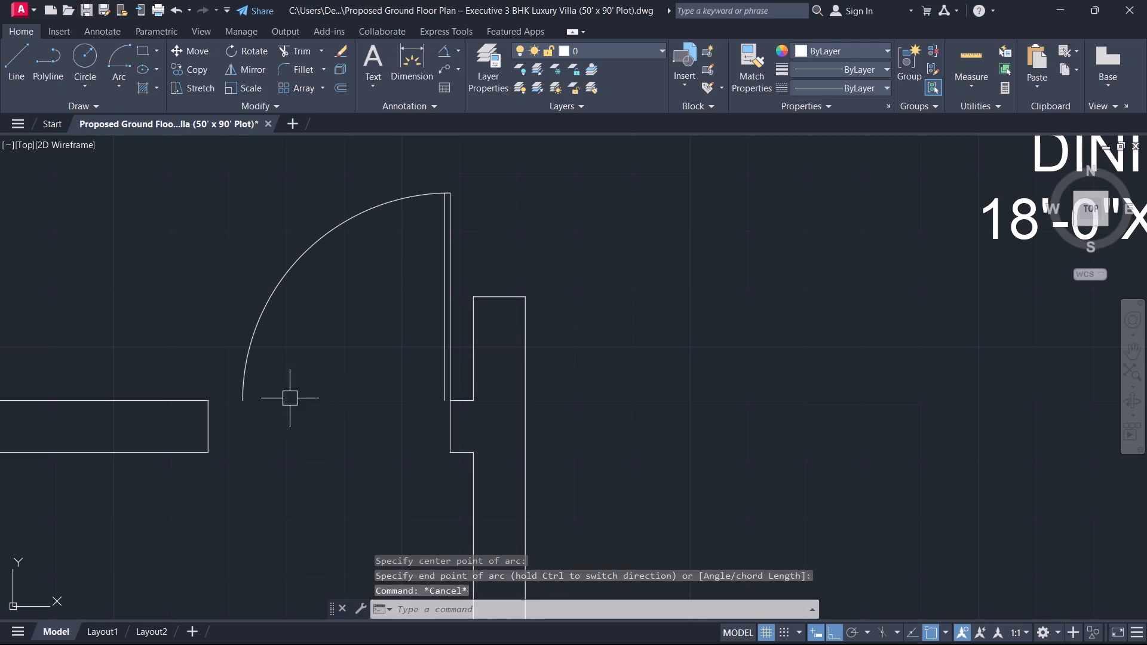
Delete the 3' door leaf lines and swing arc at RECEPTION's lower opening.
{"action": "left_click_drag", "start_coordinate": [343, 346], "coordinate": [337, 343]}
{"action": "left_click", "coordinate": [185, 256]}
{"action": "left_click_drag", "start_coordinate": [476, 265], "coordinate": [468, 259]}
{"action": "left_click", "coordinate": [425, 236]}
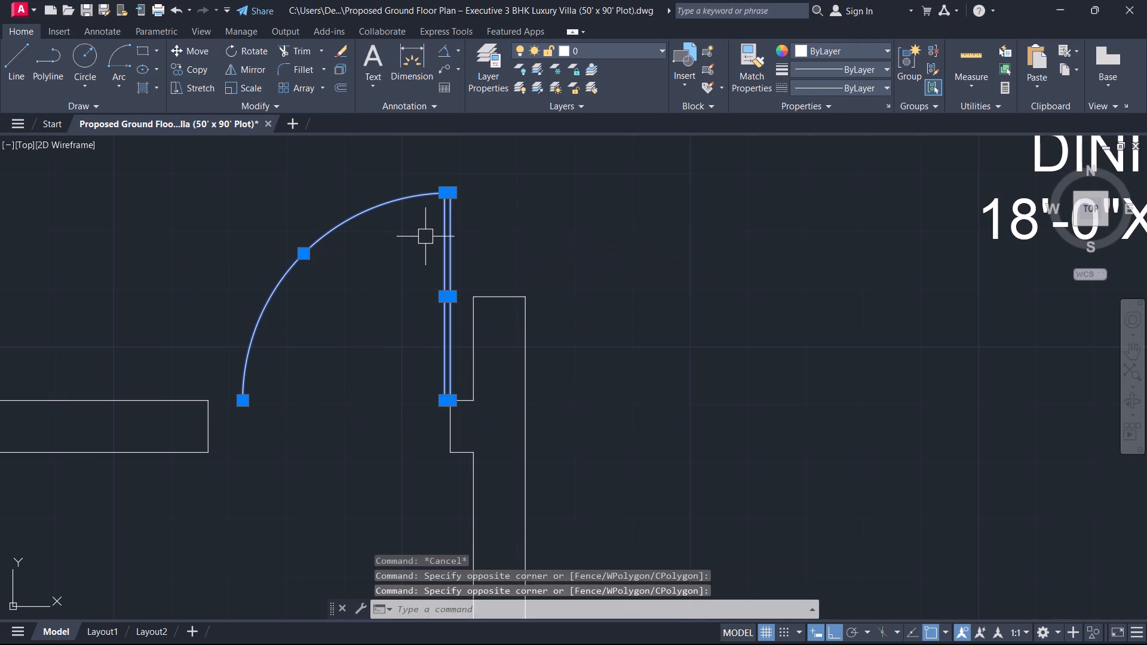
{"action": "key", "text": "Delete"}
Draw a 3'6" vertical door leaf line upward from the drawing-dining-side jamb corner of RECEPTION's lower opening.
{"action": "type", "text": "L"}
{"action": "key", "text": "space"}
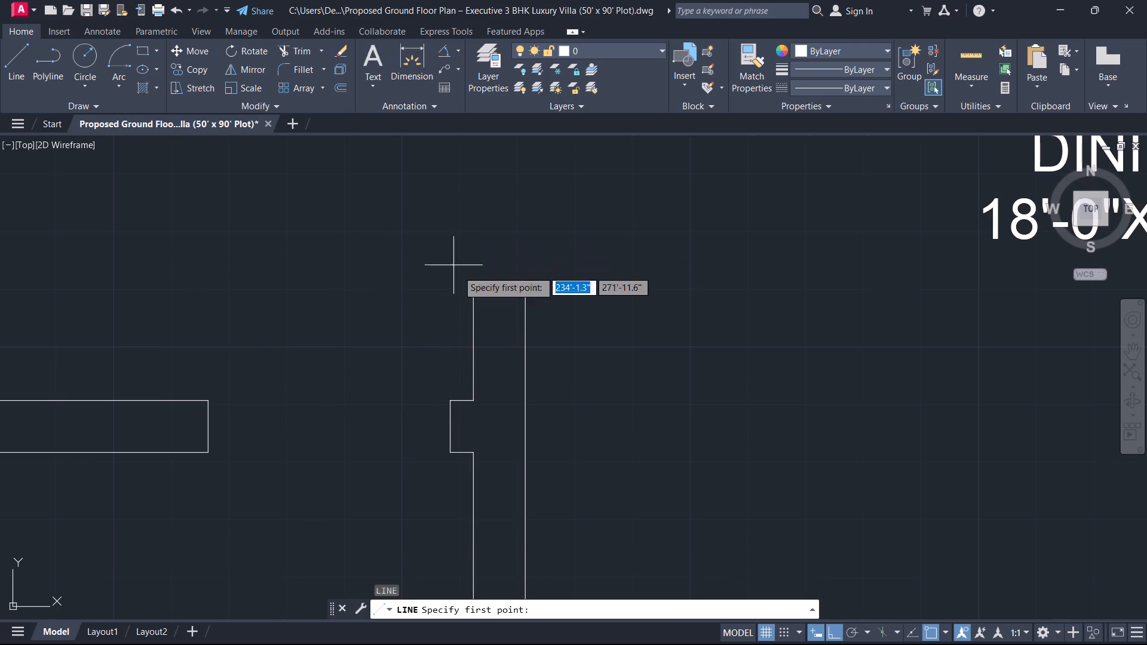
{"action": "left_click", "coordinate": [446, 398]}
{"action": "type", "text": "3'6"}
{"action": "key", "text": "Return"}
{"action": "key", "text": "Escape"}
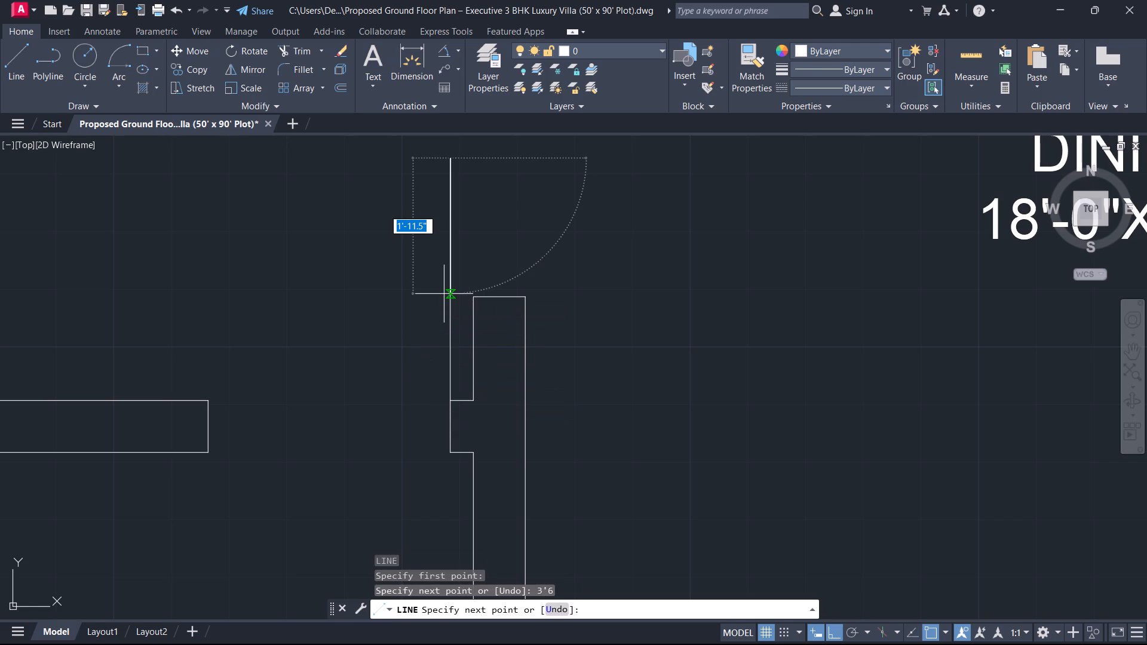
Offset the 3'6" leaf line of RECEPTION's lower door 1" toward the door opening.
{"action": "type", "text": "O"}
{"action": "key", "text": "space"}
{"action": "key", "text": "space"}
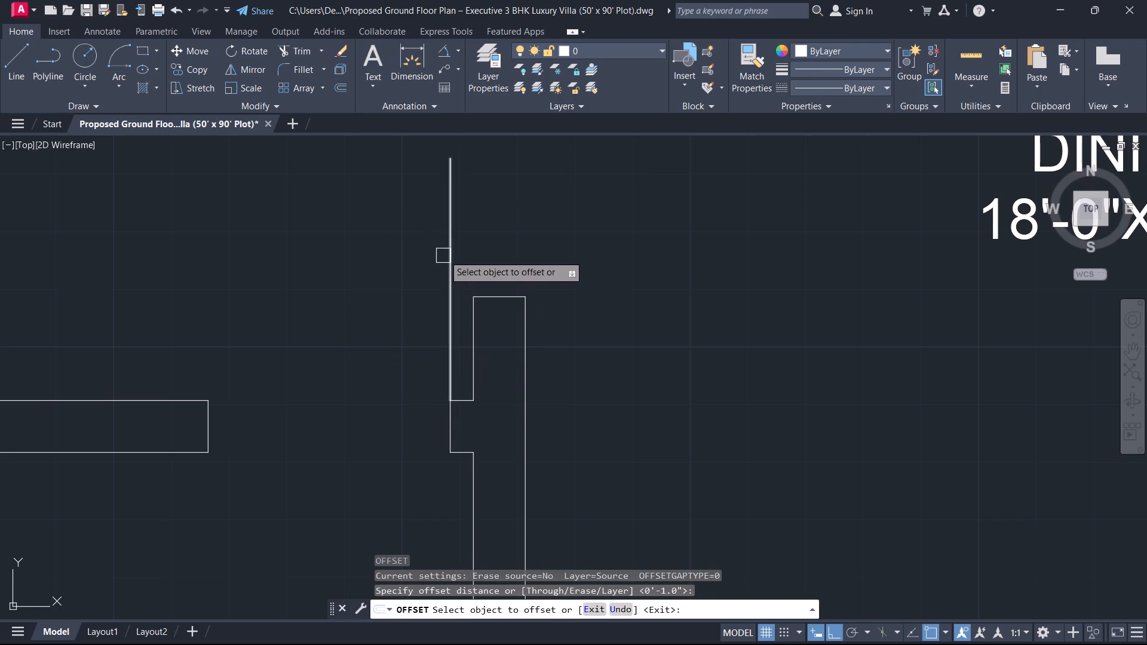
{"action": "left_click", "coordinate": [446, 255]}
{"action": "left_click_drag", "start_coordinate": [384, 256], "coordinate": [369, 237]}
{"action": "key", "text": "Escape"}
Draw the lower door's swing arc from the leaf's upper end to the opposite jamb corner, centred on the hinge-side jamb corner.
{"action": "left_click", "coordinate": [122, 53]}
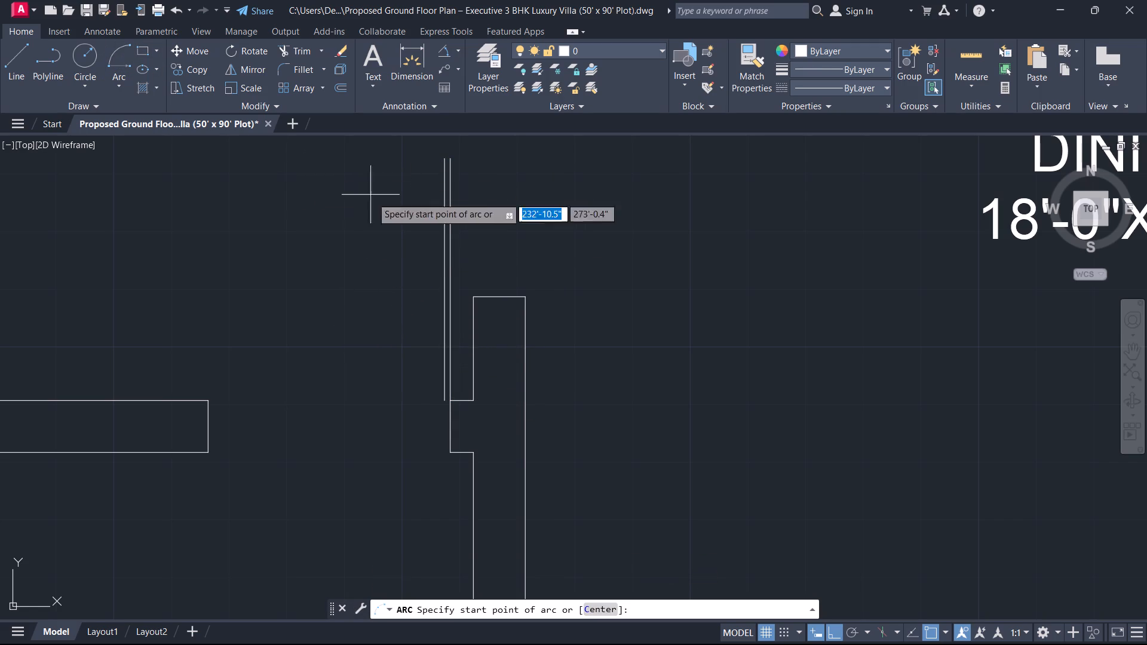
{"action": "left_click_drag", "start_coordinate": [450, 161], "coordinate": [451, 171]}
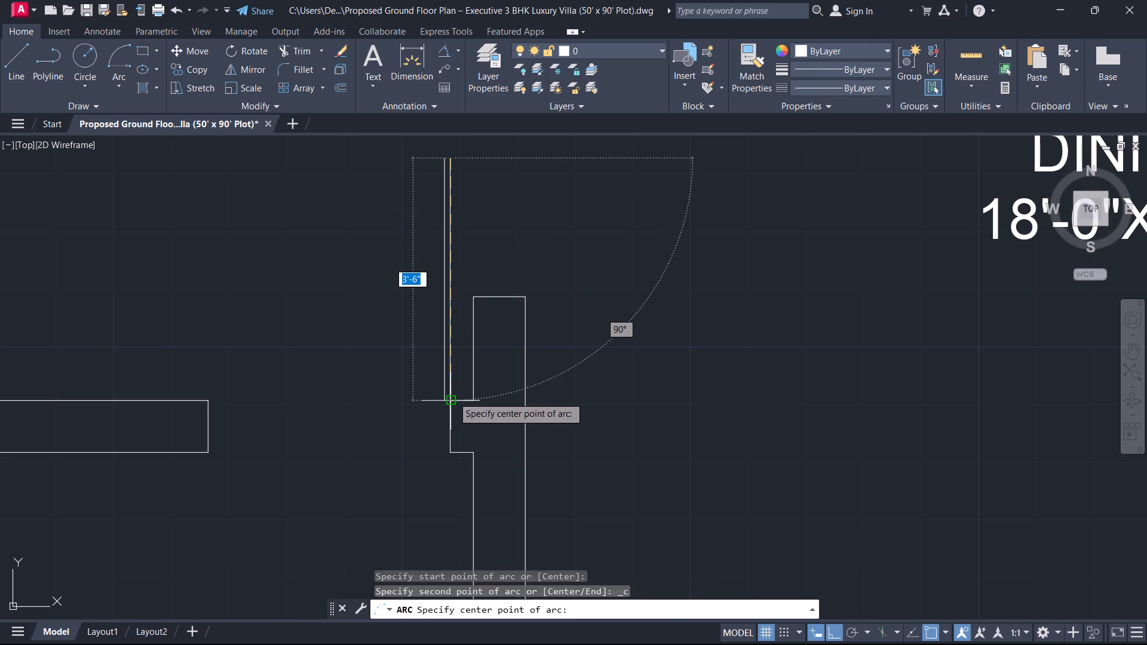
{"action": "left_click", "coordinate": [453, 397]}
{"action": "left_click", "coordinate": [246, 405]}
{"action": "key", "text": "Escape"}
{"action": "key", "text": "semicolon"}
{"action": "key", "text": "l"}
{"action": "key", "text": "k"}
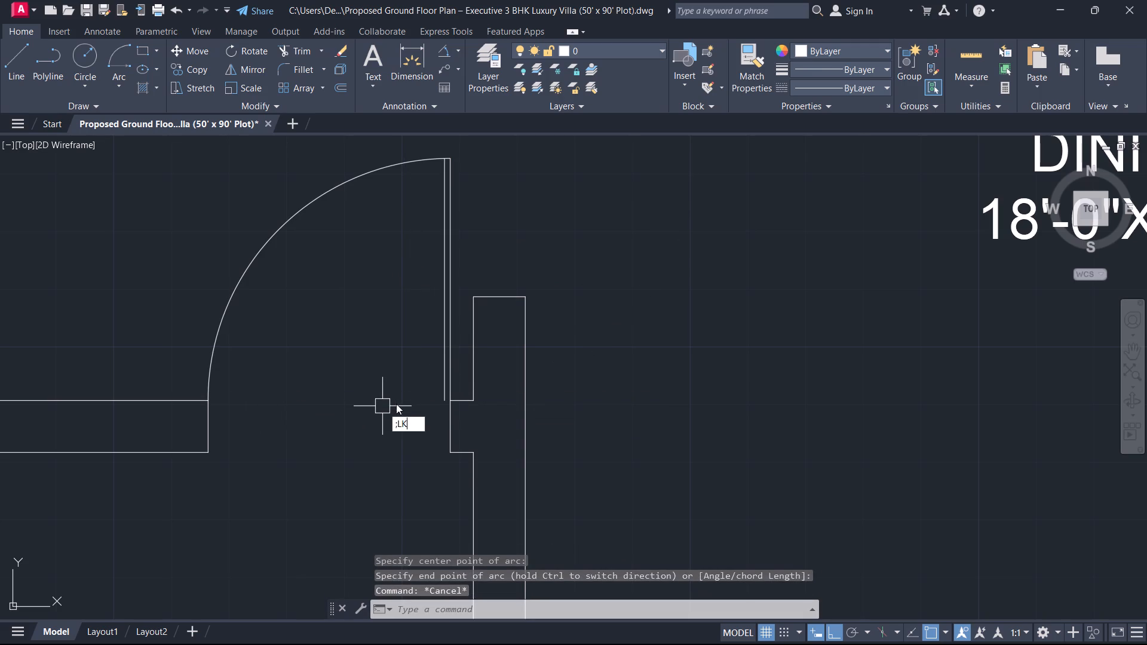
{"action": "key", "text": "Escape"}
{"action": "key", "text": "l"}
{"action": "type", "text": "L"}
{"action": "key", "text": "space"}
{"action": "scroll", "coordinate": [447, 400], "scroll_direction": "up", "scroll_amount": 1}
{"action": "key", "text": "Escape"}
Close the lower end of this door leaf with a line from the jamb corner to the offset leaf line.
{"action": "type", "text": "L"}
{"action": "key", "text": "space"}
{"action": "left_click", "coordinate": [451, 400]}
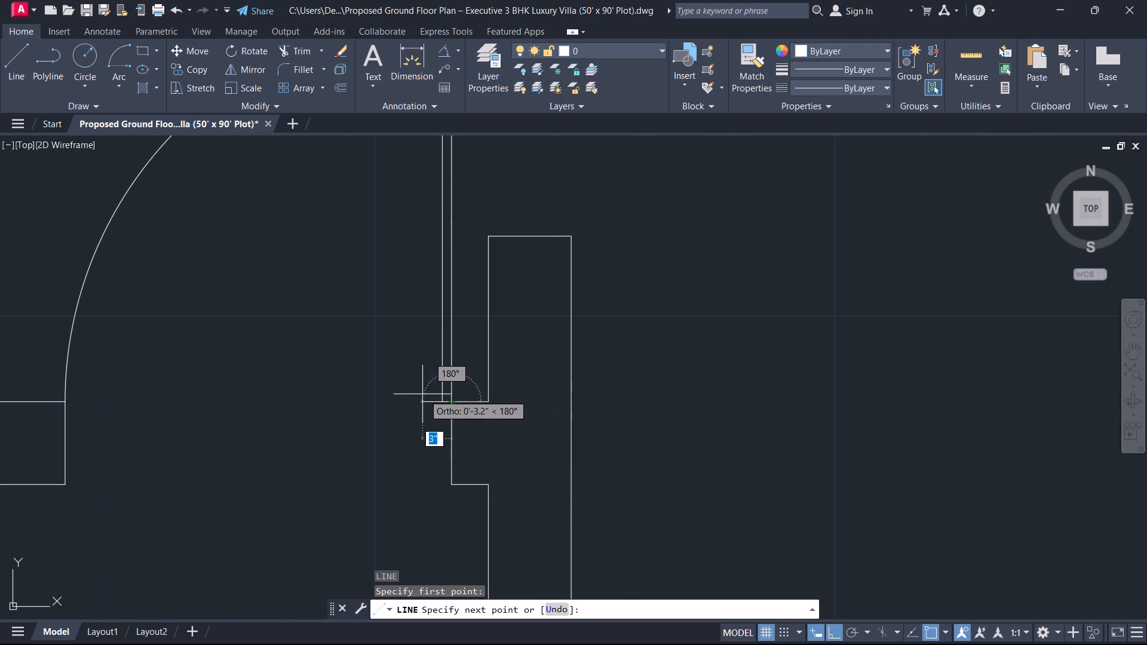
{"action": "left_click", "coordinate": [441, 399]}
{"action": "key", "text": "Escape"}
Trim the upper end of the offset leaf line where it crosses the swing arc of RECEPTION's lower door.
{"action": "scroll", "coordinate": [240, 441], "scroll_direction": "down", "scroll_amount": 1}
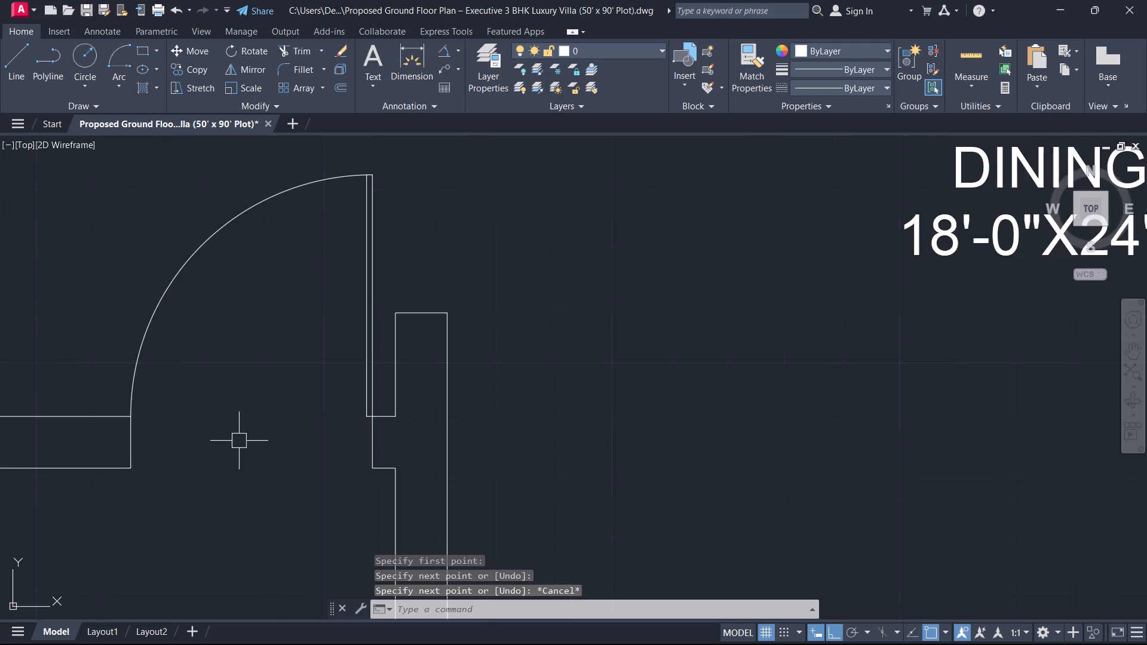
{"action": "middle_click_drag", "start_coordinate": [265, 415], "coordinate": [331, 616]}
{"action": "scroll", "coordinate": [418, 399], "scroll_direction": "up", "scroll_amount": 2}
{"action": "scroll", "coordinate": [453, 330], "scroll_direction": "up", "scroll_amount": 6}
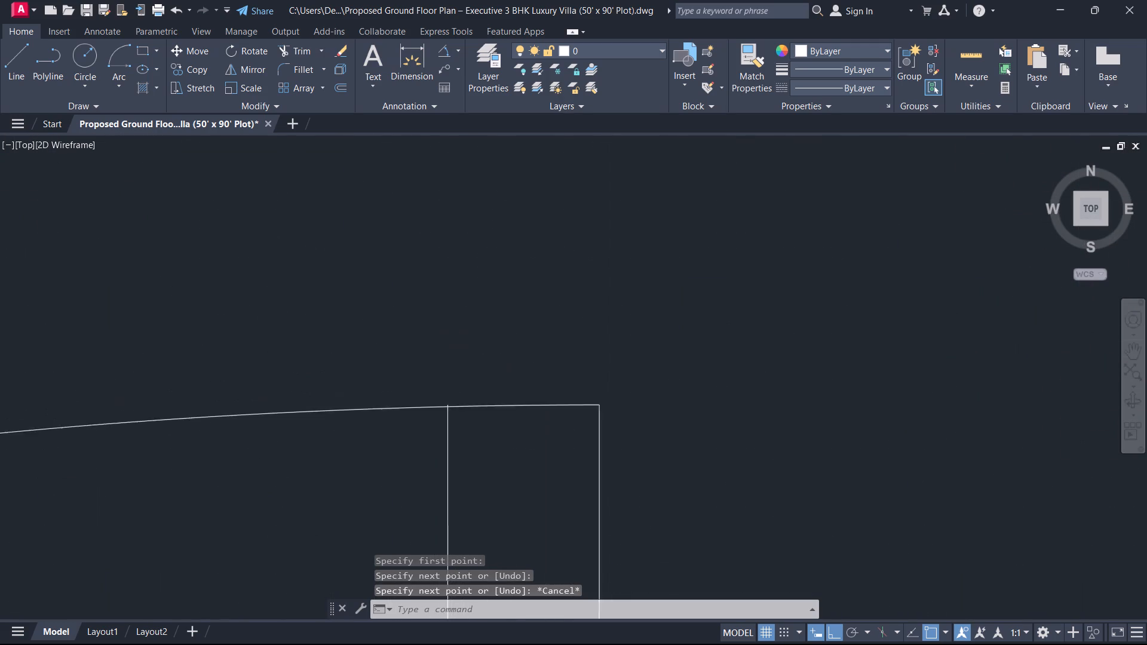
{"action": "scroll", "coordinate": [457, 357], "scroll_direction": "up", "scroll_amount": 1}
{"action": "scroll", "coordinate": [431, 467], "scroll_direction": "up", "scroll_amount": 3}
{"action": "middle_click_drag", "start_coordinate": [428, 484], "coordinate": [461, 410]}
{"action": "type", "text": "TR"}
{"action": "key", "text": "space"}
{"action": "left_click", "coordinate": [468, 444]}
{"action": "left_click", "coordinate": [450, 457]}
{"action": "key", "text": "Escape"}
Draw a 3' vertical door leaf line upward from the left jamb corner of the opening into the 13'-0"X15'-5" BED.
{"action": "scroll", "coordinate": [438, 449], "scroll_direction": "down", "scroll_amount": 7}
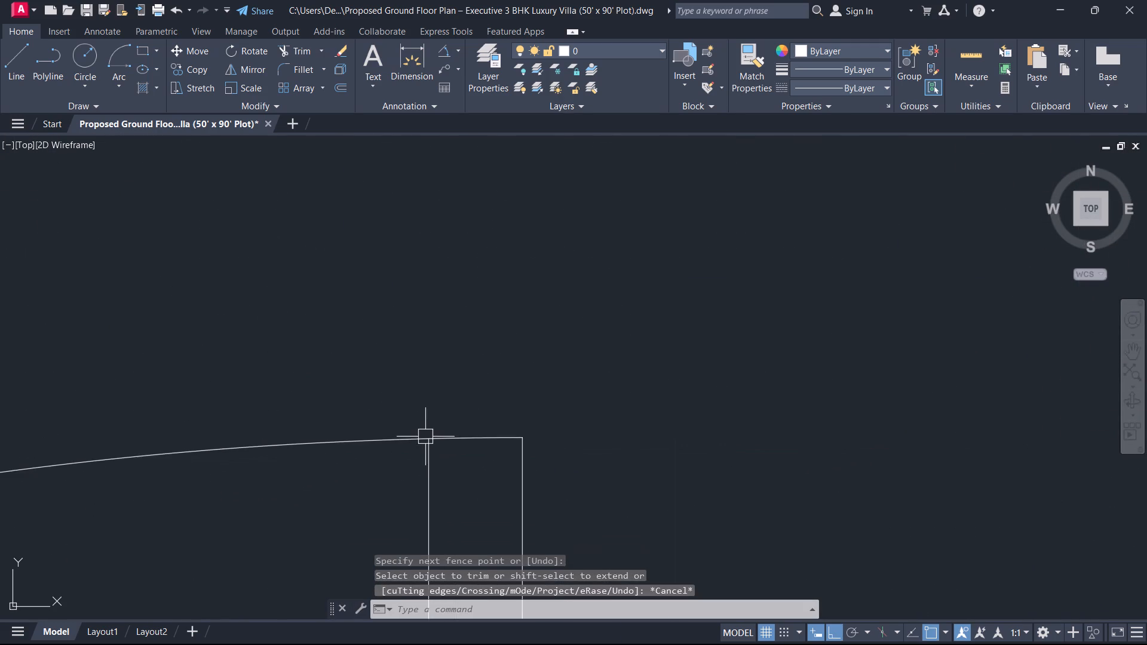
{"action": "scroll", "coordinate": [425, 437], "scroll_direction": "down", "scroll_amount": 13}
{"action": "middle_click", "coordinate": [421, 441]}
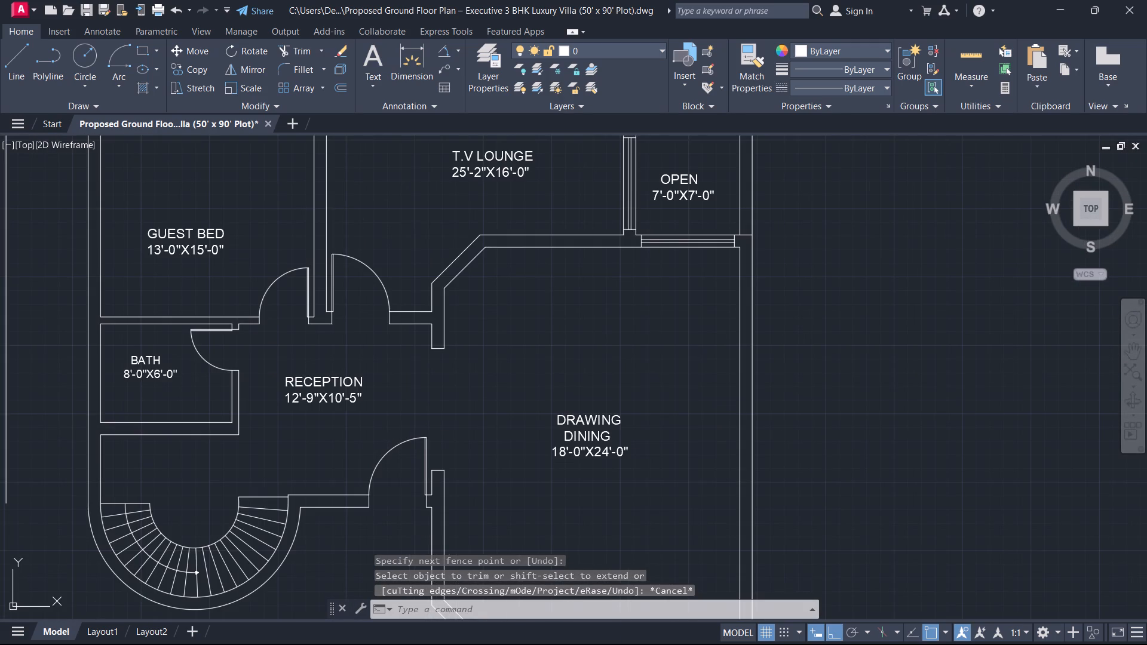
{"action": "scroll", "coordinate": [420, 440], "scroll_direction": "down", "scroll_amount": 1}
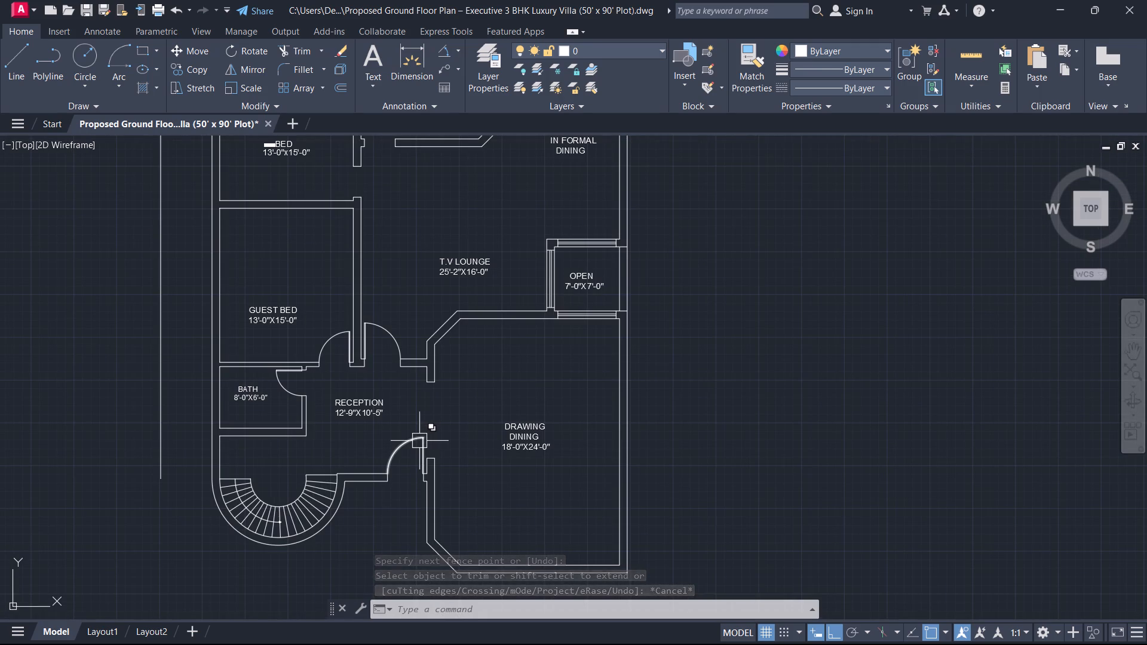
{"action": "scroll", "coordinate": [419, 441], "scroll_direction": "down", "scroll_amount": 4}
{"action": "scroll", "coordinate": [409, 409], "scroll_direction": "up", "scroll_amount": 4}
{"action": "scroll", "coordinate": [466, 388], "scroll_direction": "up", "scroll_amount": 2}
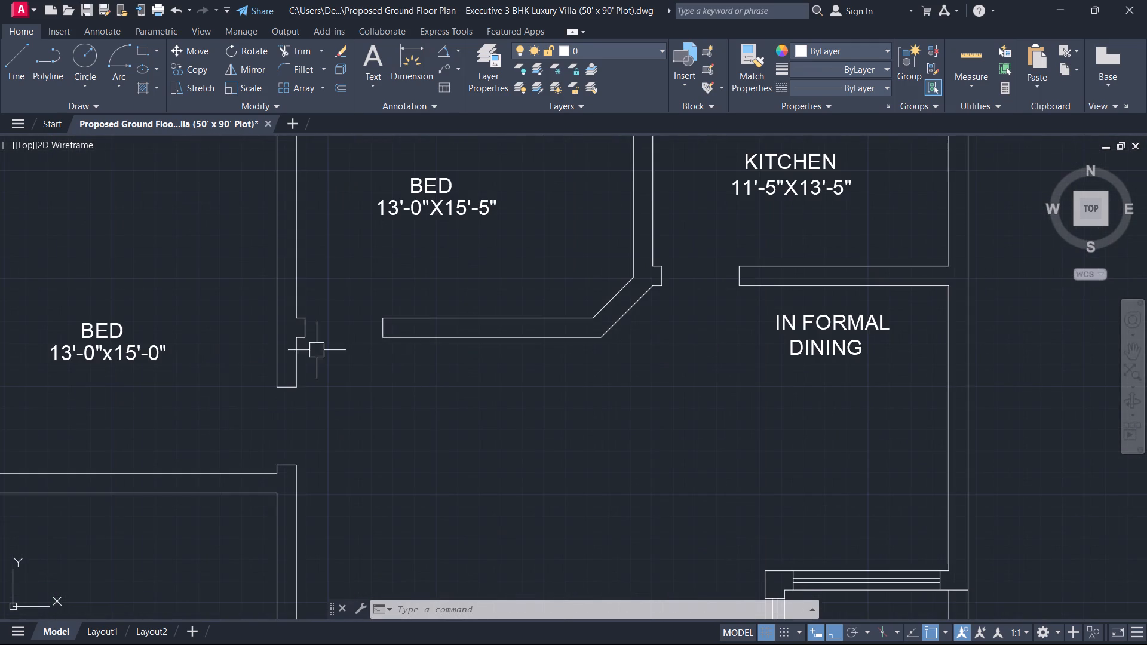
{"action": "type", "text": "L"}
{"action": "key", "text": "space"}
{"action": "scroll", "coordinate": [369, 321], "scroll_direction": "up", "scroll_amount": 2}
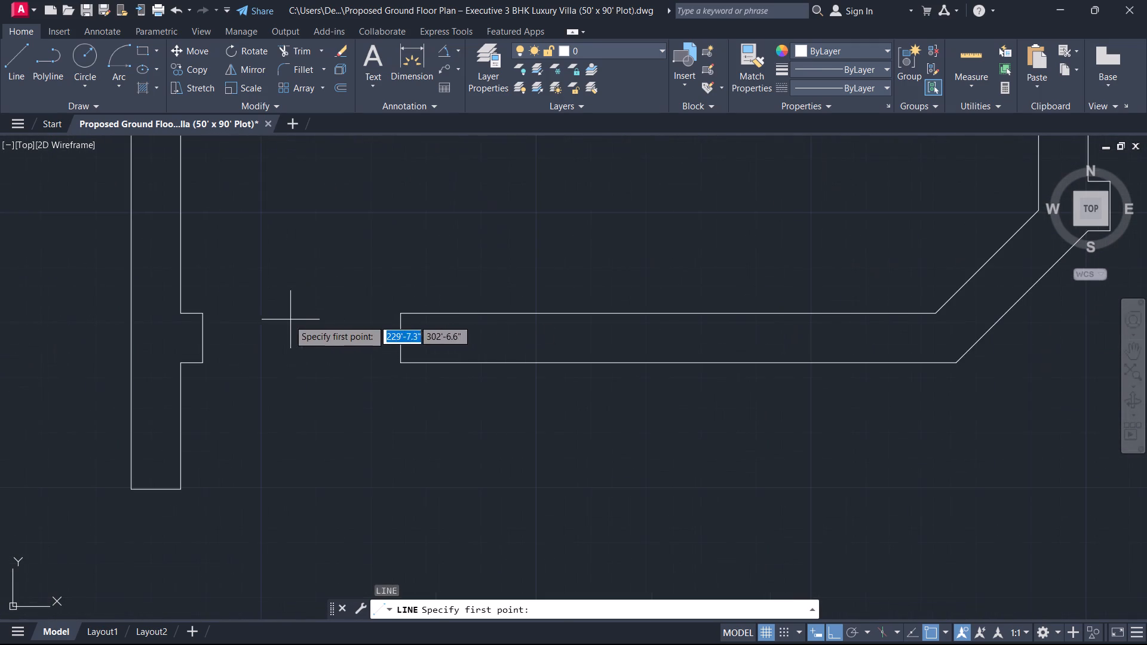
{"action": "left_click_drag", "start_coordinate": [201, 314], "coordinate": [210, 298]}
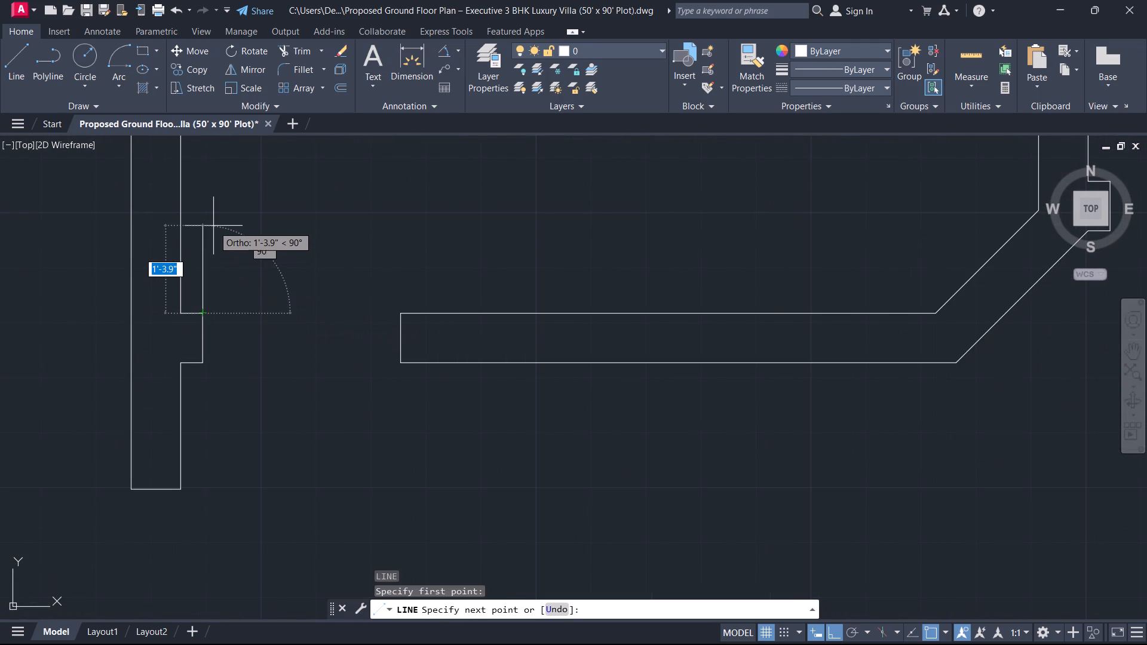
{"action": "type", "text": "3'"}
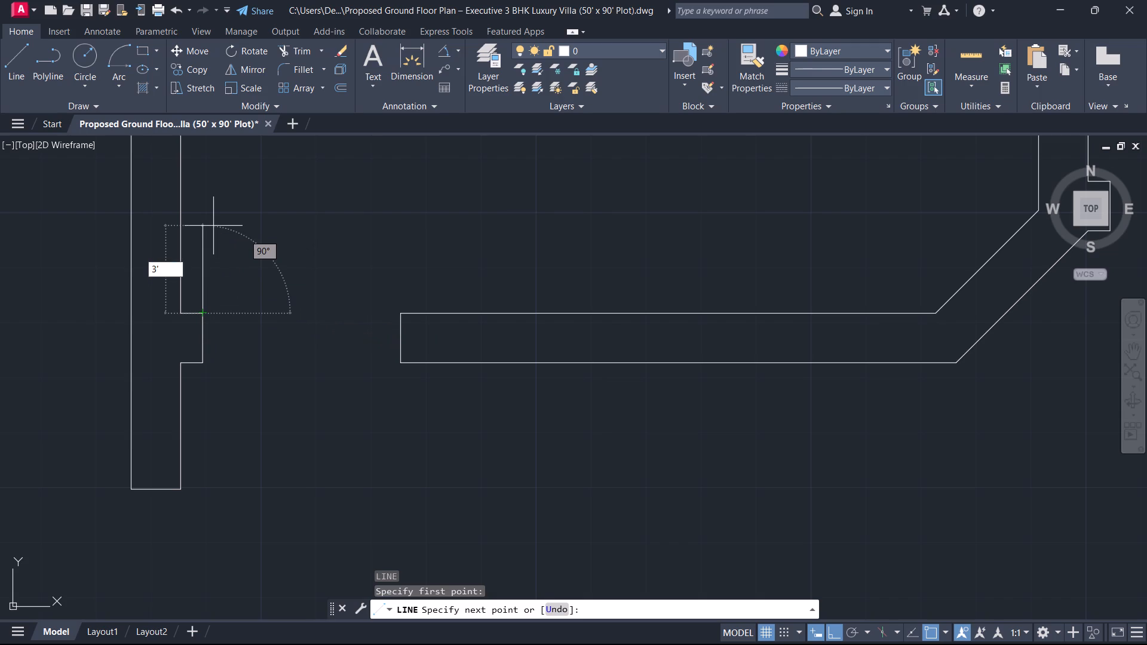
{"action": "key", "text": "Return"}
{"action": "key", "text": "Escape"}
Offset the 3' leaf line of the 13'-0"X15'-5" BED door 1" toward the door opening.
{"action": "type", "text": "O 1"}
{"action": "key", "text": "Return"}
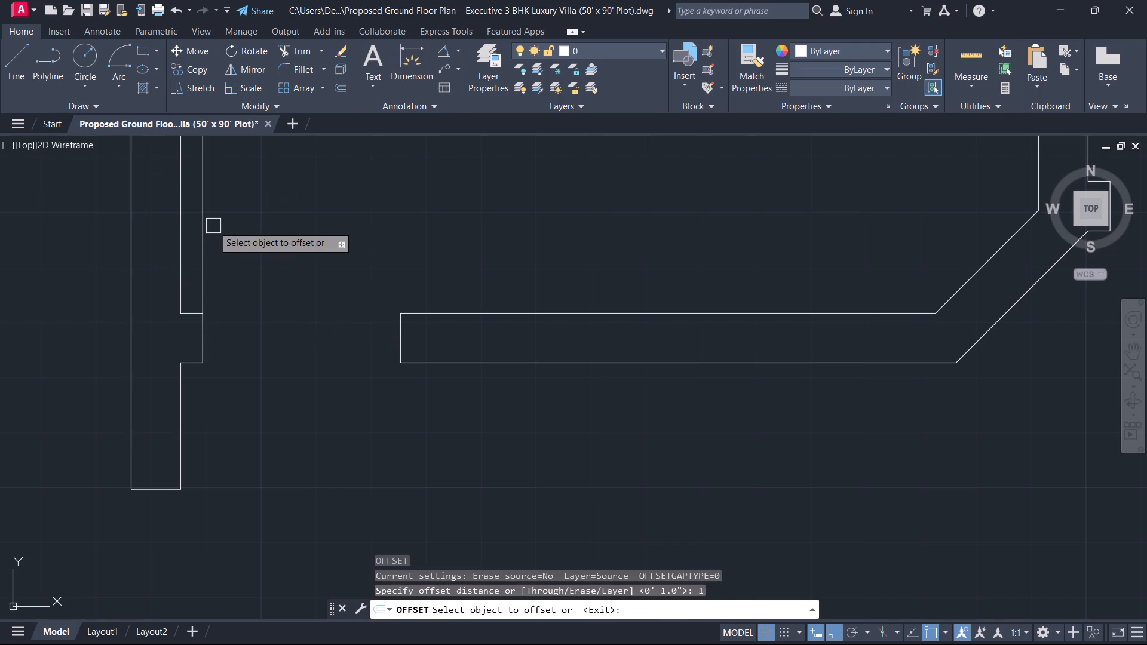
{"action": "left_click", "coordinate": [201, 223]}
{"action": "left_click", "coordinate": [217, 226]}
{"action": "key", "text": "Escape"}
{"action": "scroll", "coordinate": [235, 272], "scroll_direction": "down", "scroll_amount": 1}
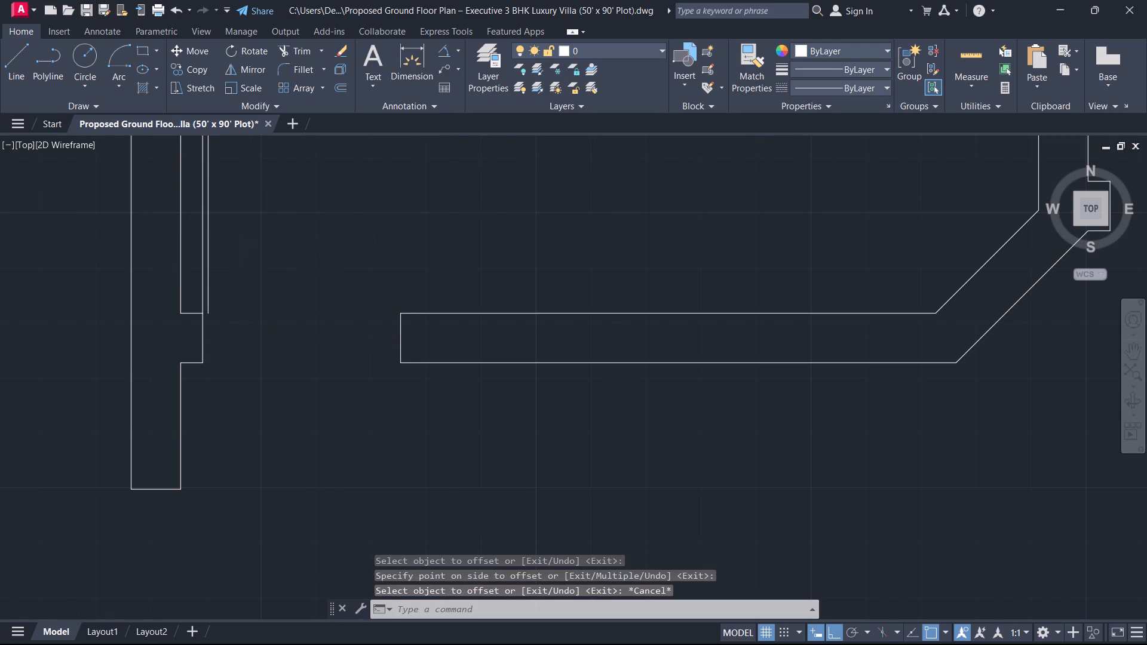
Draw the 13'-0"X15'-5" BED door's swing arc from the right jamb corner up to the leaf, centred on the left jamb corner.
{"action": "middle_click", "coordinate": [302, 394]}
{"action": "left_click_drag", "start_coordinate": [119, 59], "coordinate": [114, 79]}
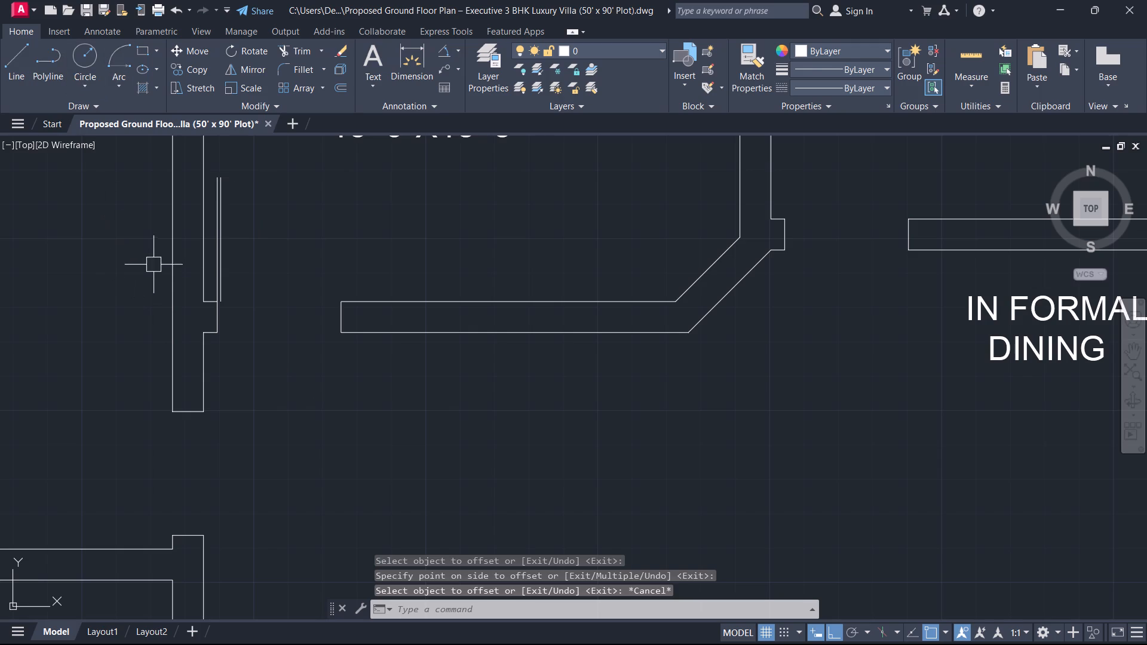
{"action": "left_click", "coordinate": [108, 55]}
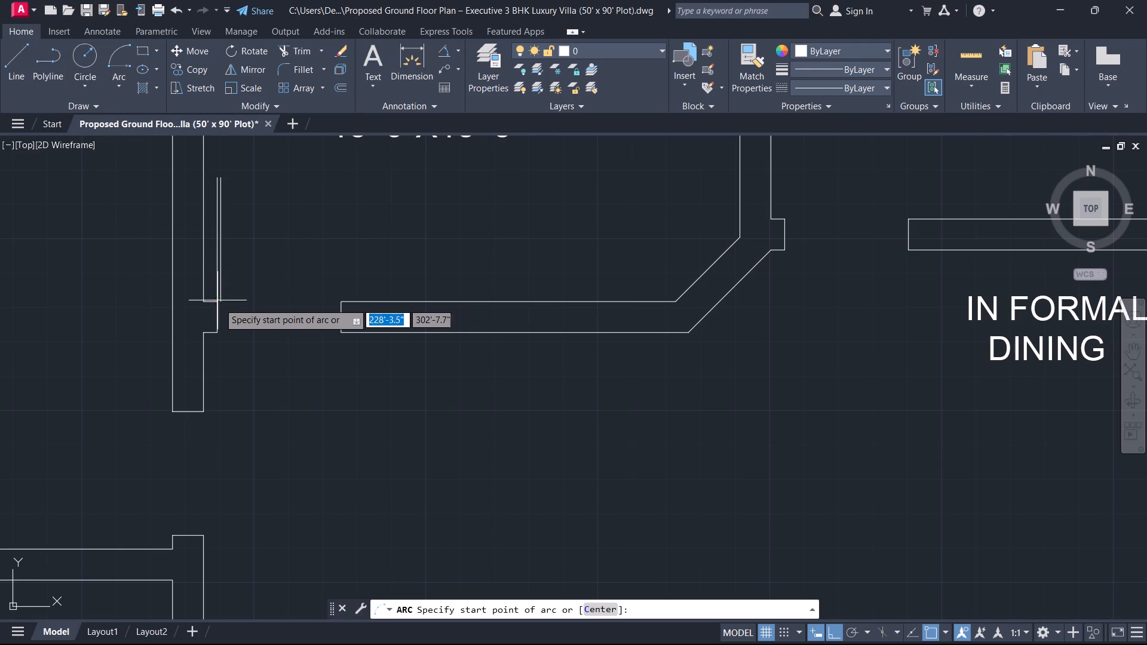
{"action": "left_click", "coordinate": [336, 302]}
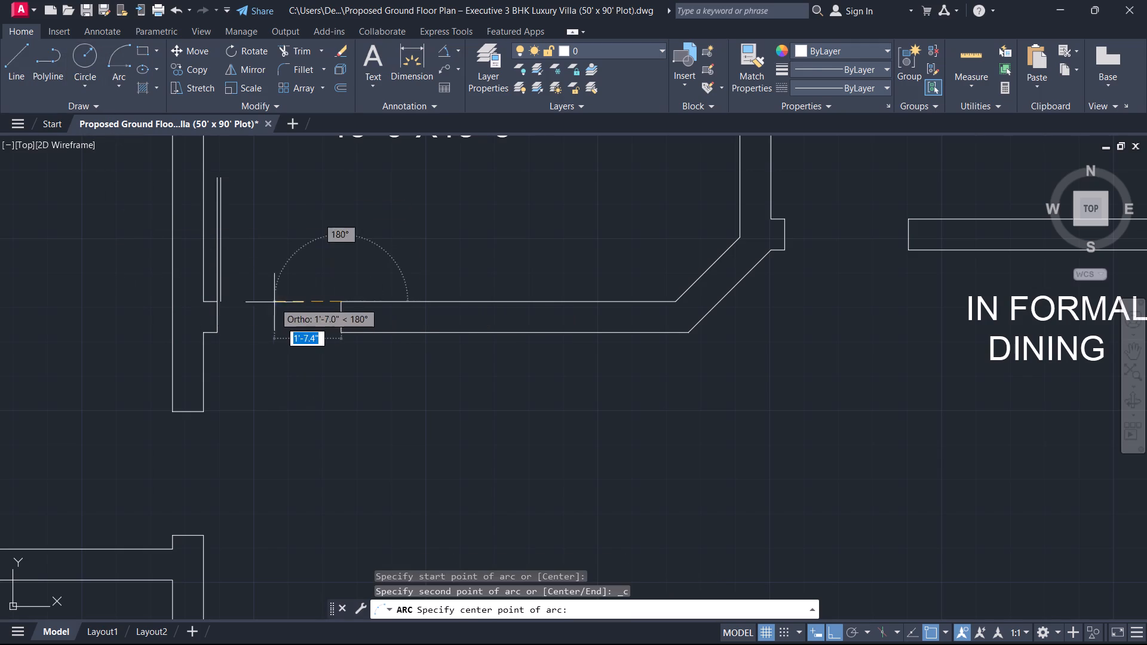
{"action": "scroll", "coordinate": [215, 302], "scroll_direction": "up", "scroll_amount": 2}
{"action": "left_click", "coordinate": [217, 303]}
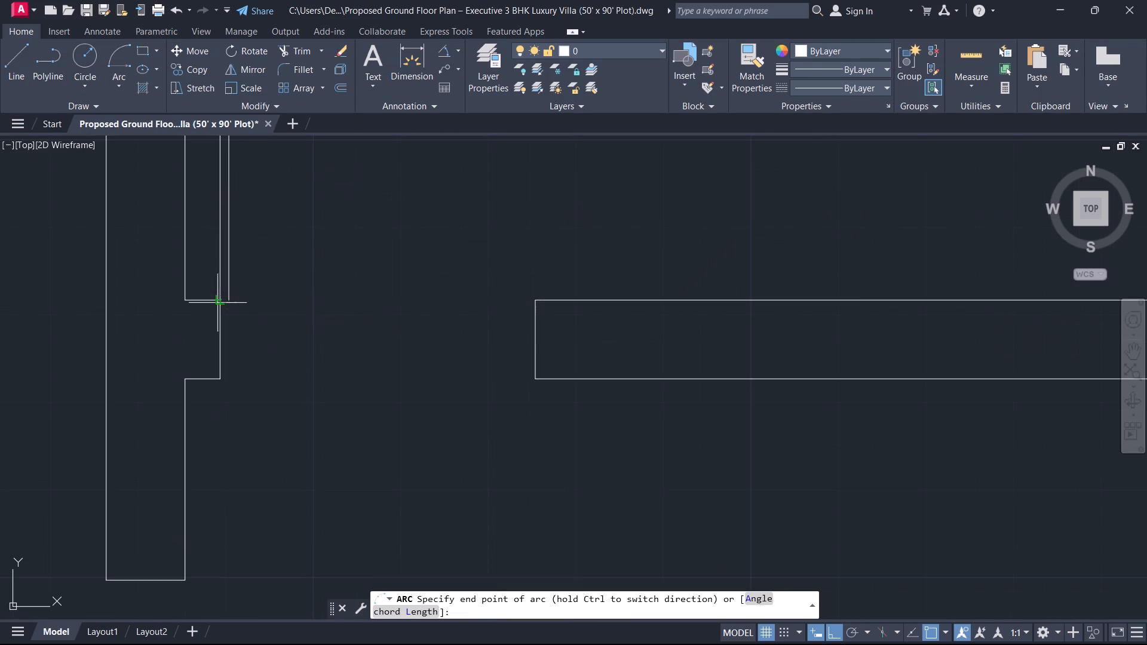
{"action": "left_click", "coordinate": [263, 227]}
Close the lower end of the 13'-0"X15'-5" BED door leaf with a short line between its two leaf lines.
{"action": "type", "text": "L"}
{"action": "key", "text": "space"}
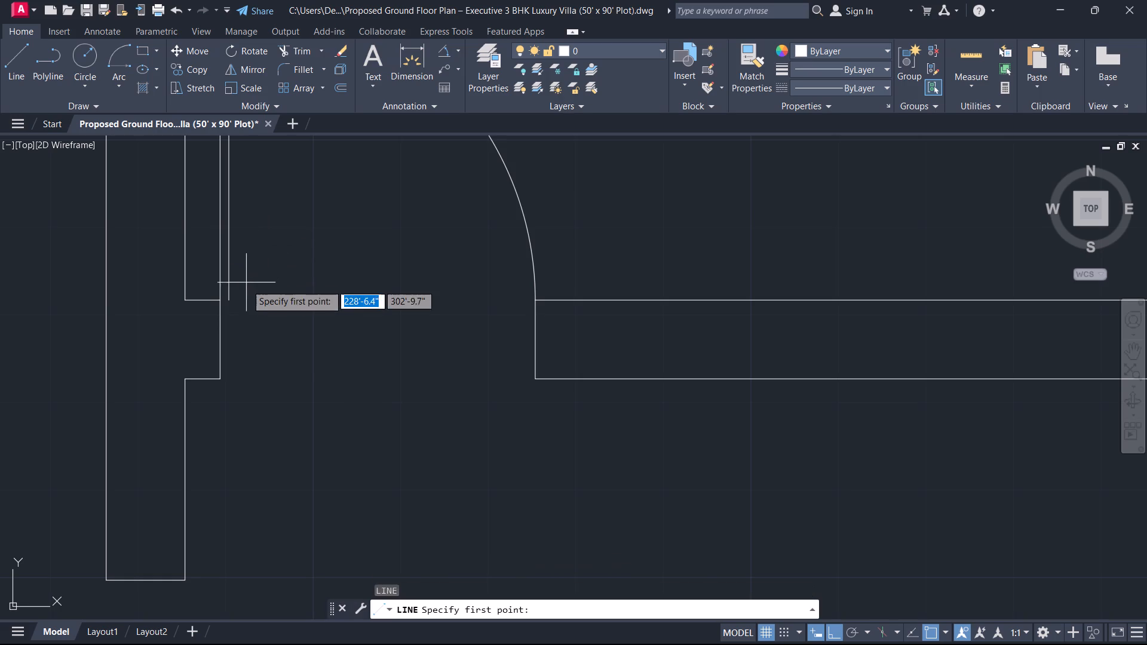
{"action": "scroll", "coordinate": [231, 303], "scroll_direction": "up", "scroll_amount": 2}
{"action": "left_click", "coordinate": [225, 299]}
{"action": "left_click", "coordinate": [200, 296]}
{"action": "key", "text": "Escape"}
Trim the upper end of the 13'-0"X15'-5" BED door's offset leaf line where it crosses the swing arc.
{"action": "scroll", "coordinate": [260, 269], "scroll_direction": "down", "scroll_amount": 3}
{"action": "middle_click_drag", "start_coordinate": [260, 269], "coordinate": [274, 314]}
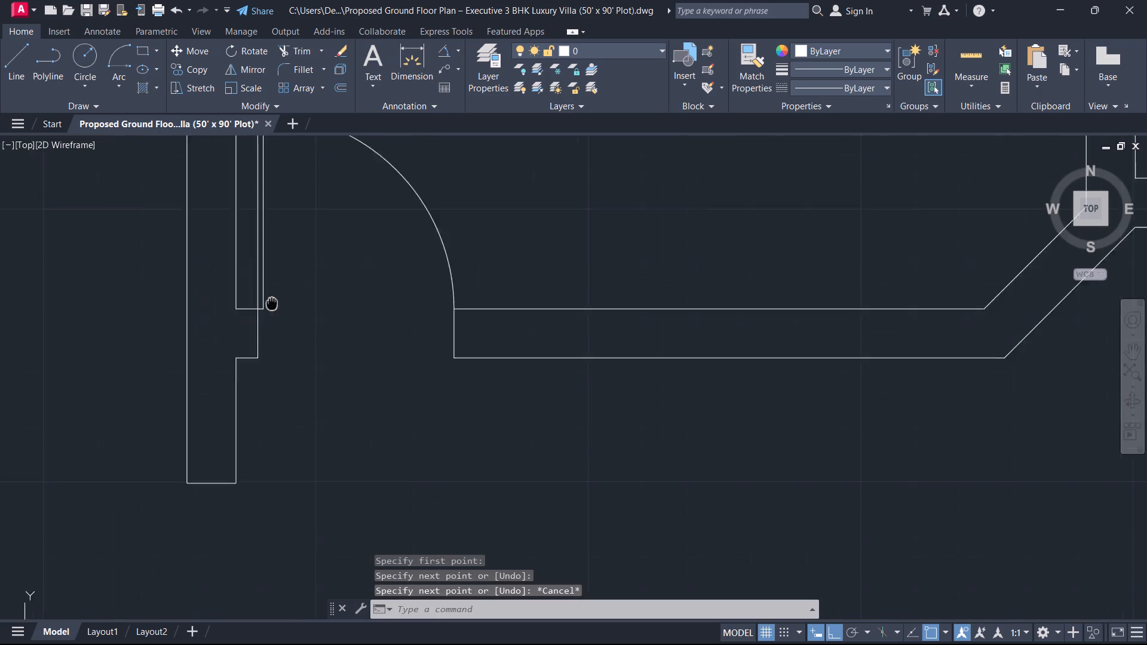
{"action": "middle_click_drag", "start_coordinate": [274, 314], "coordinate": [311, 502]}
{"action": "scroll", "coordinate": [309, 490], "scroll_direction": "down", "scroll_amount": 1}
{"action": "scroll", "coordinate": [305, 426], "scroll_direction": "up", "scroll_amount": 3}
{"action": "scroll", "coordinate": [284, 305], "scroll_direction": "up", "scroll_amount": 7}
{"action": "middle_click_drag", "start_coordinate": [321, 313], "coordinate": [302, 500]}
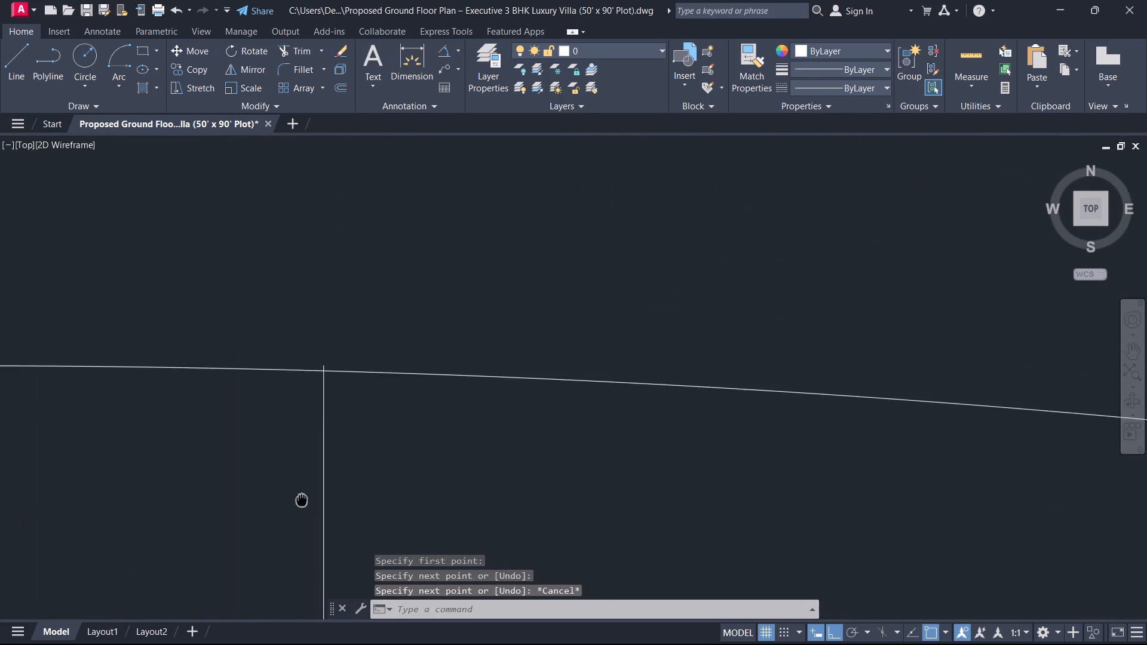
{"action": "scroll", "coordinate": [302, 500], "scroll_direction": "up", "scroll_amount": 1}
{"action": "middle_click_drag", "start_coordinate": [302, 500], "coordinate": [302, 503]}
{"action": "scroll", "coordinate": [311, 291], "scroll_direction": "up", "scroll_amount": 3}
{"action": "scroll", "coordinate": [442, 311], "scroll_direction": "up", "scroll_amount": 1}
{"action": "key", "text": "t"}
{"action": "type", "text": "R"}
{"action": "key", "text": "space"}
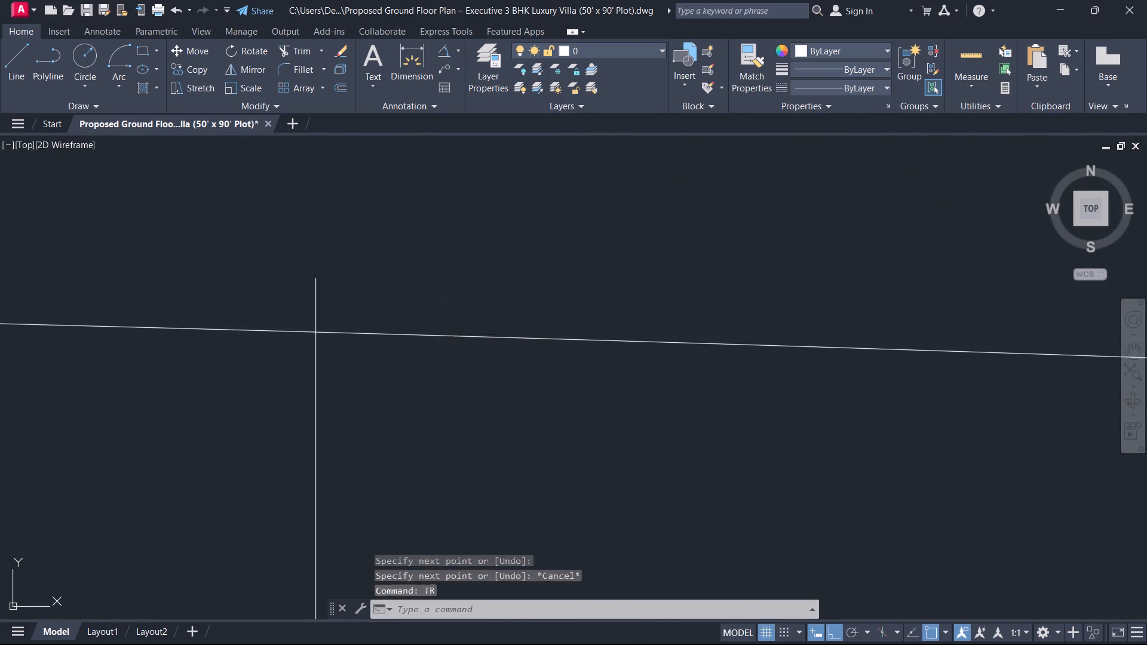
{"action": "left_click", "coordinate": [413, 304]}
{"action": "left_click", "coordinate": [267, 311]}
{"action": "key", "text": "Escape"}
Draw a 3' vertical door leaf line downward from the left jamb's inner corner of KITCHEN's top wall opening.
{"action": "scroll", "coordinate": [267, 311], "scroll_direction": "down", "scroll_amount": 10}
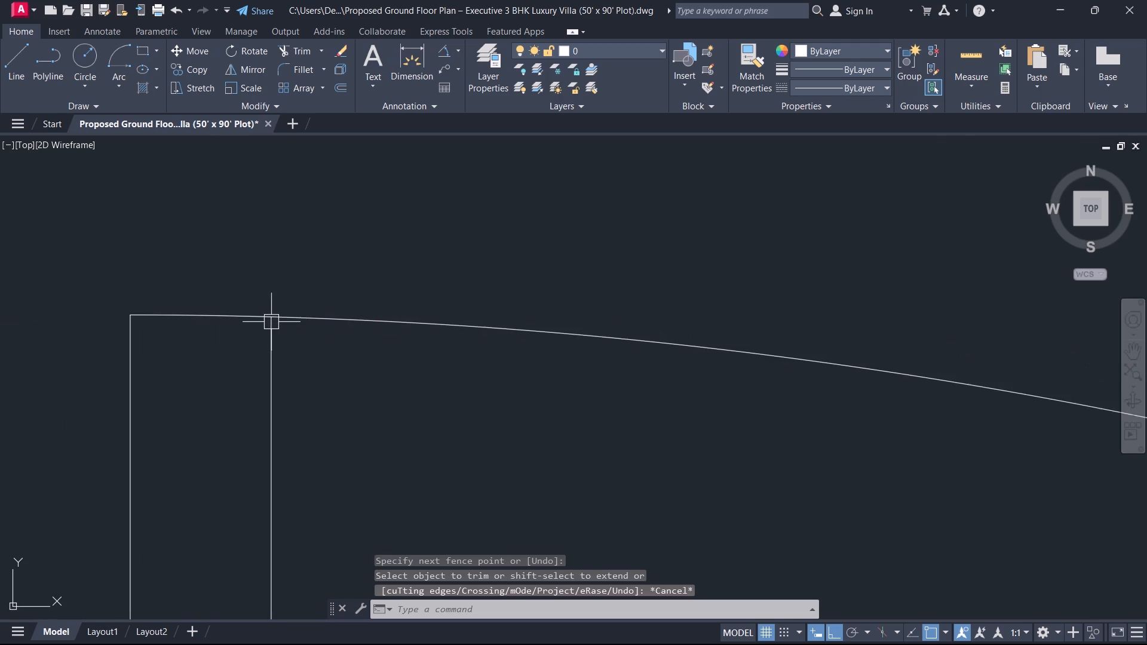
{"action": "scroll", "coordinate": [267, 328], "scroll_direction": "down", "scroll_amount": 9}
{"action": "middle_click_drag", "start_coordinate": [290, 412], "coordinate": [295, 548]}
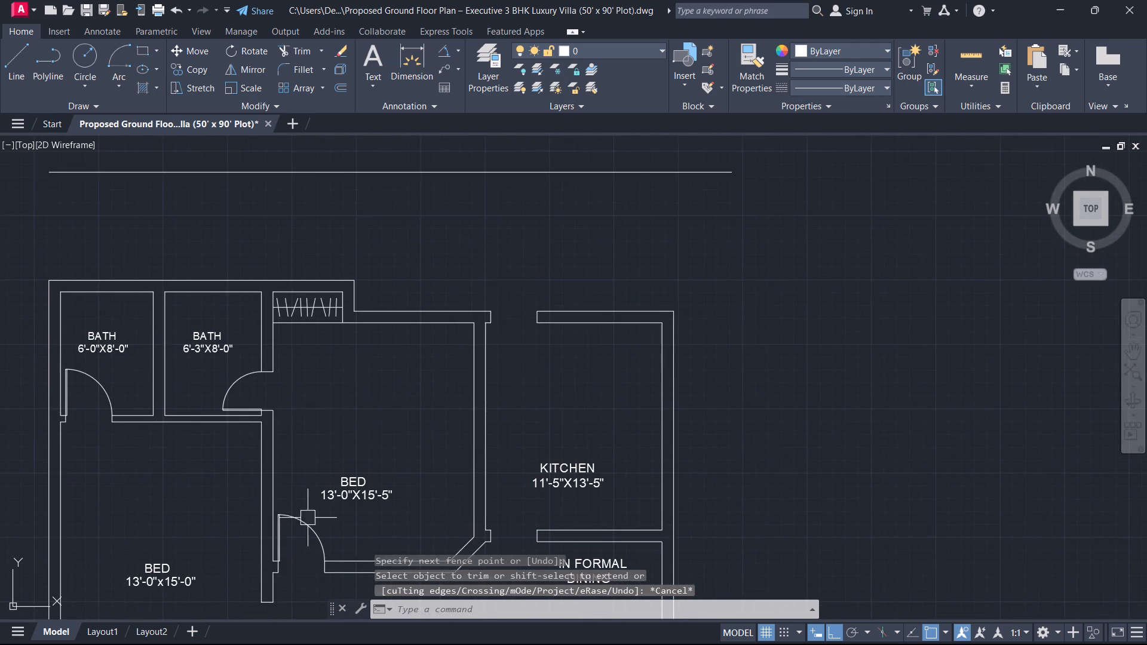
{"action": "scroll", "coordinate": [498, 272], "scroll_direction": "up", "scroll_amount": 3}
{"action": "type", "text": "L"}
{"action": "key", "text": "space"}
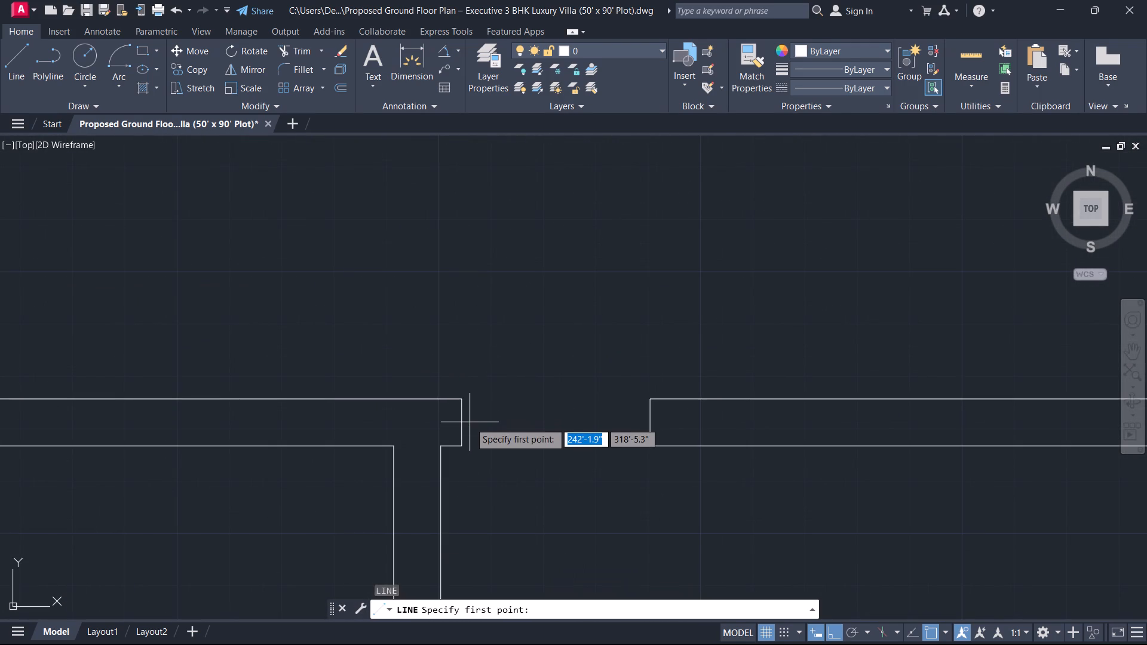
{"action": "left_click", "coordinate": [464, 452]}
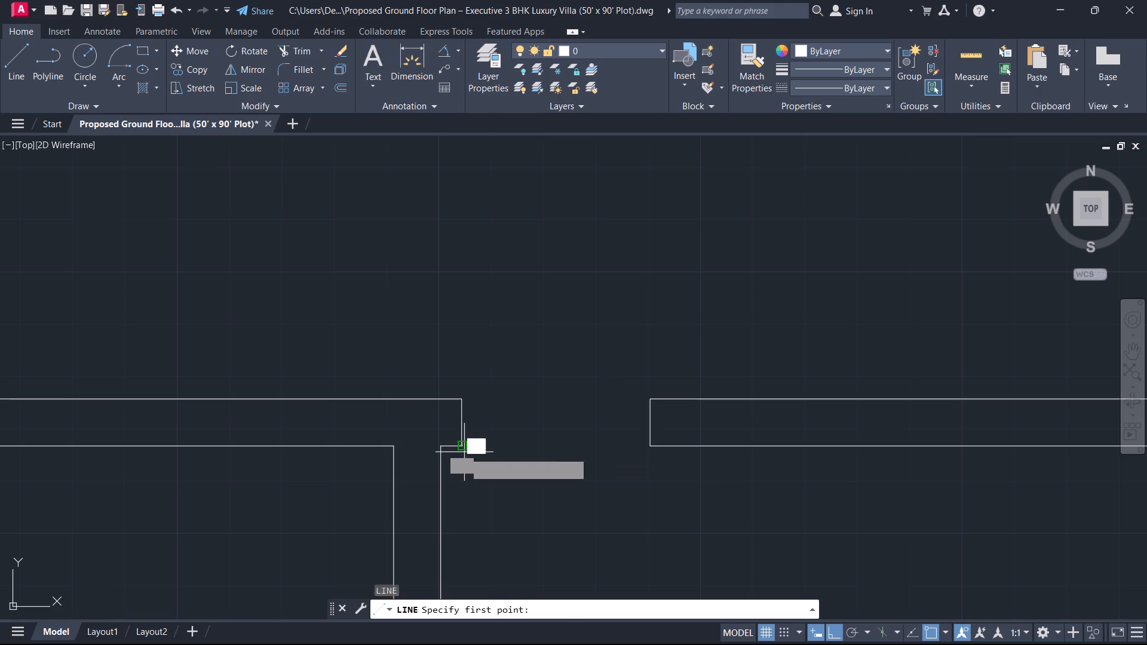
{"action": "middle_click_drag", "start_coordinate": [459, 515], "coordinate": [467, 431]}
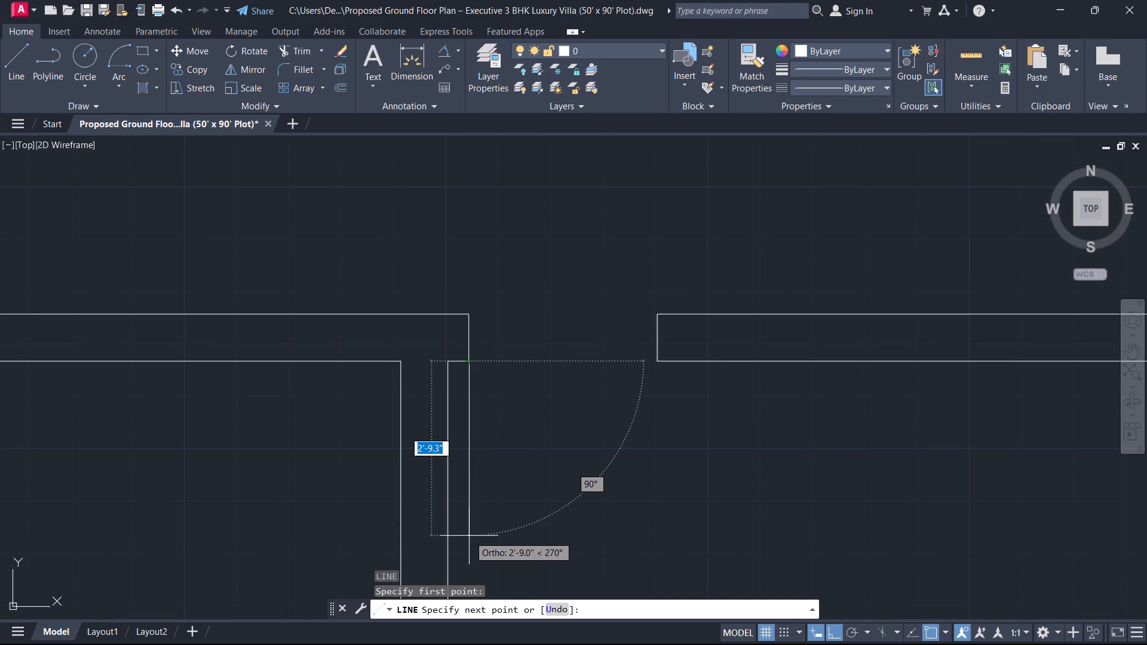
{"action": "type", "text": "3'"}
{"action": "key", "text": "Return"}
{"action": "key", "text": "Escape"}
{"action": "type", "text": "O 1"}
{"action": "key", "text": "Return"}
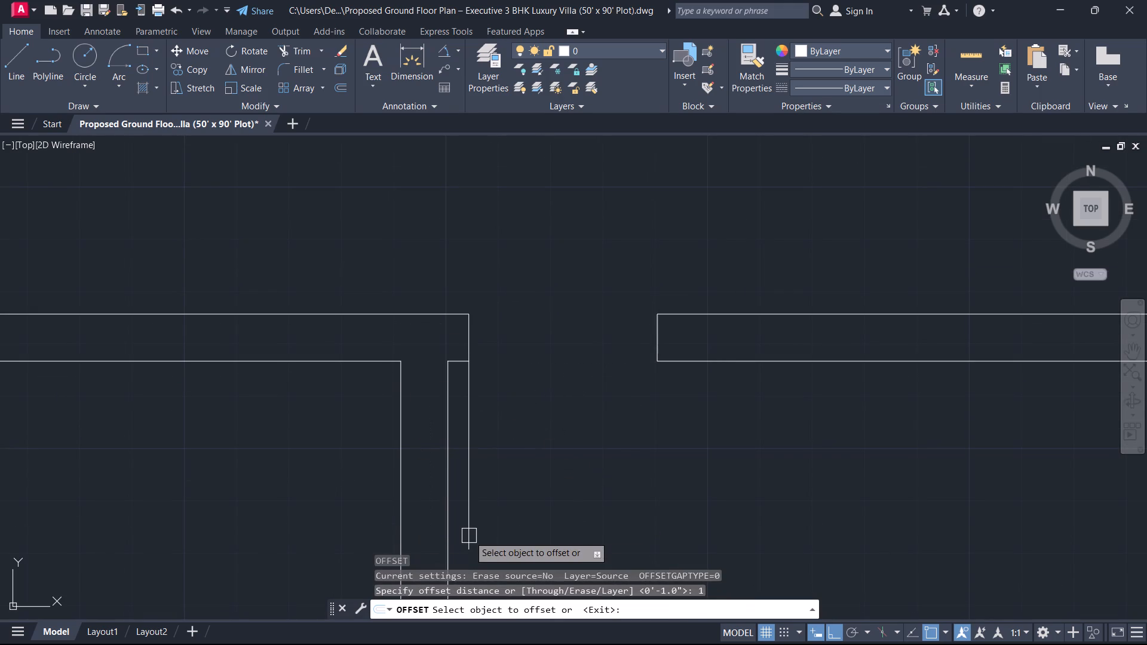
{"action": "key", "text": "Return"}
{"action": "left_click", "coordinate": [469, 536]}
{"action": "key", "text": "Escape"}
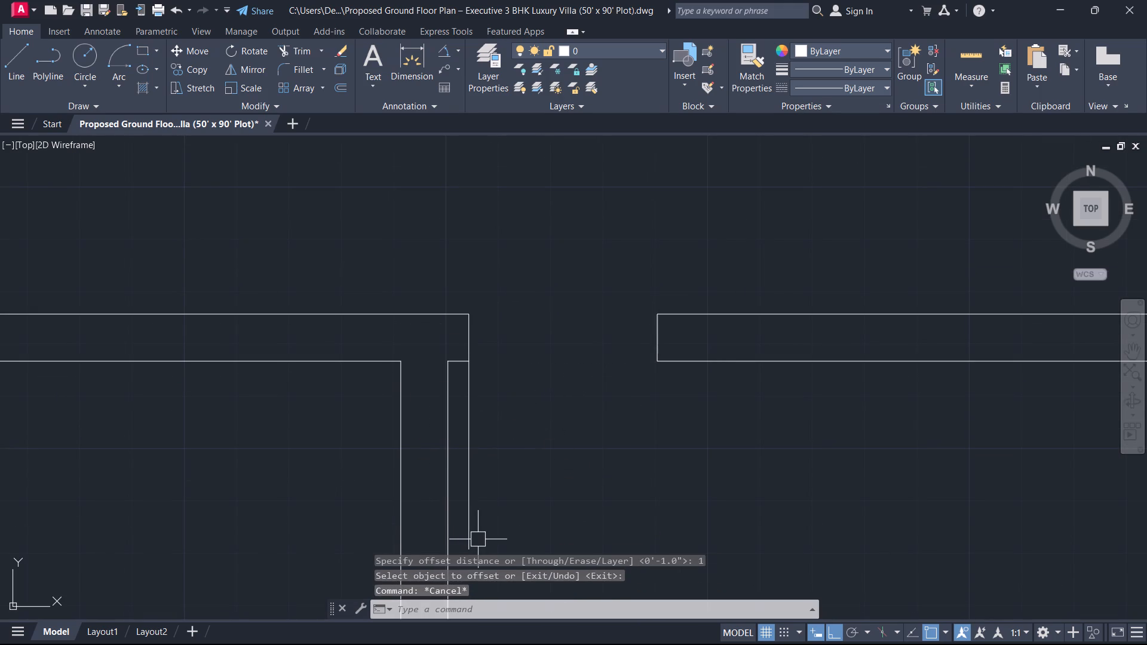
Offset the 3' leaf line of KITCHEN's top door 1" toward the door opening.
{"action": "type", "text": "O"}
{"action": "key", "text": "space"}
{"action": "key", "text": "space"}
{"action": "left_click", "coordinate": [474, 537]}
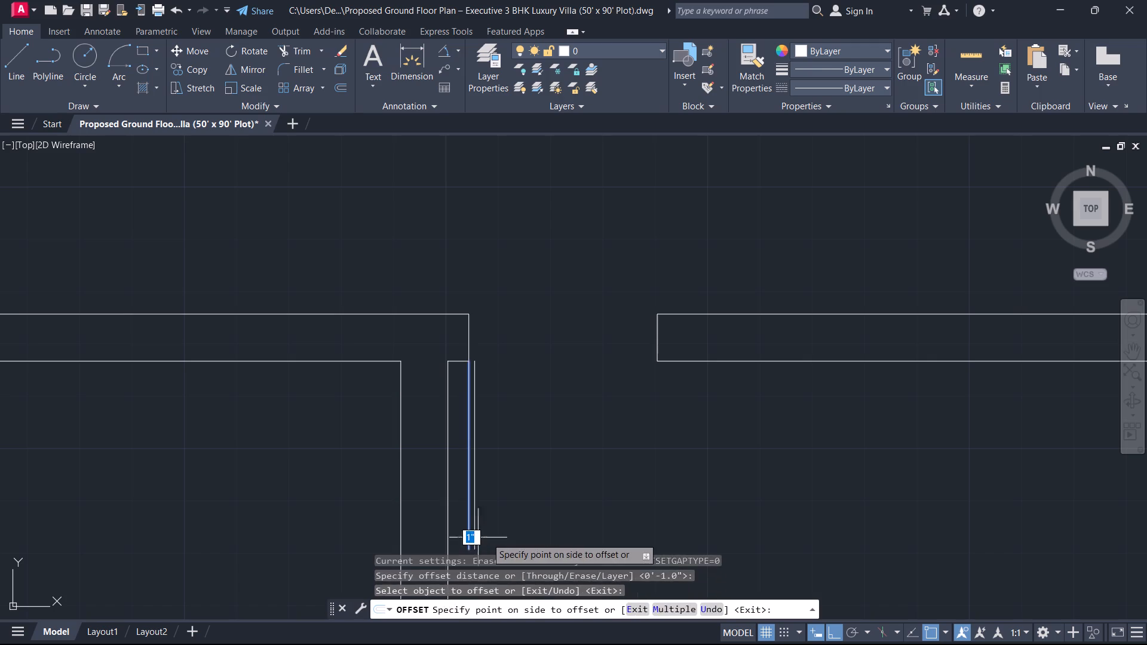
{"action": "left_click", "coordinate": [510, 540]}
{"action": "key", "text": "Escape"}
{"action": "key", "text": "o"}
{"action": "key", "text": "Escape"}
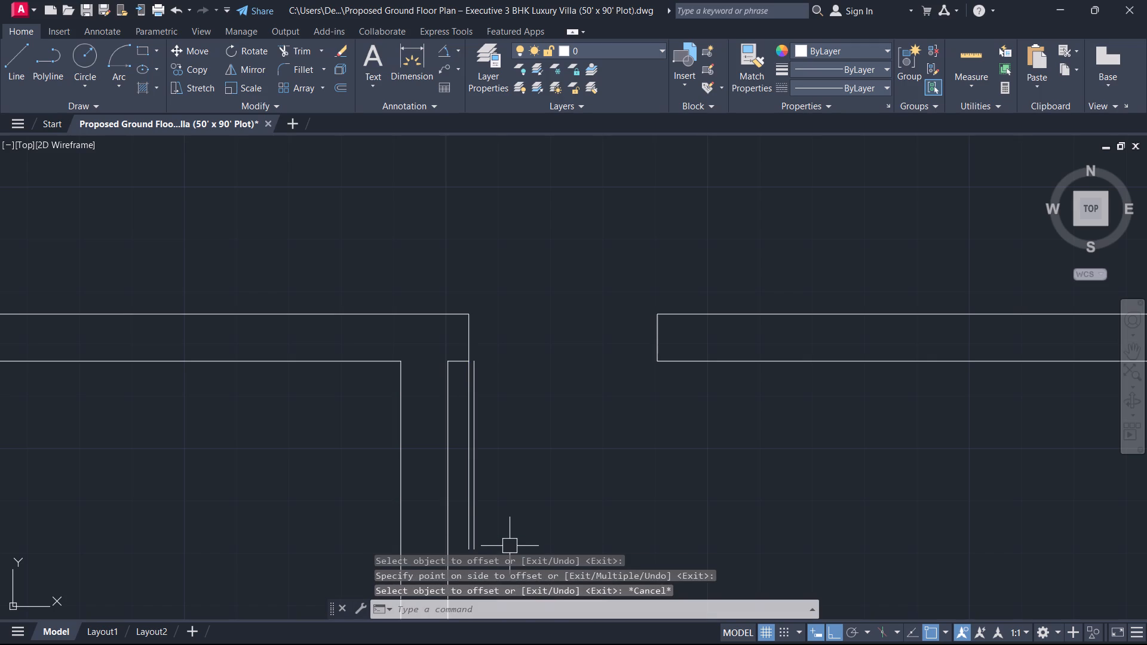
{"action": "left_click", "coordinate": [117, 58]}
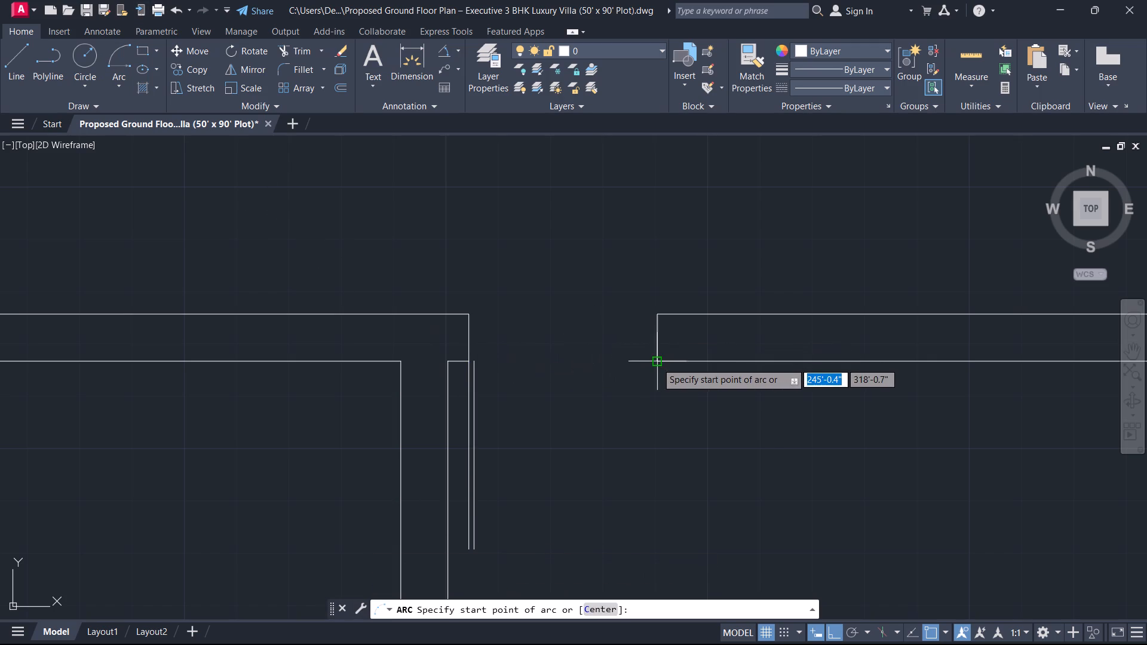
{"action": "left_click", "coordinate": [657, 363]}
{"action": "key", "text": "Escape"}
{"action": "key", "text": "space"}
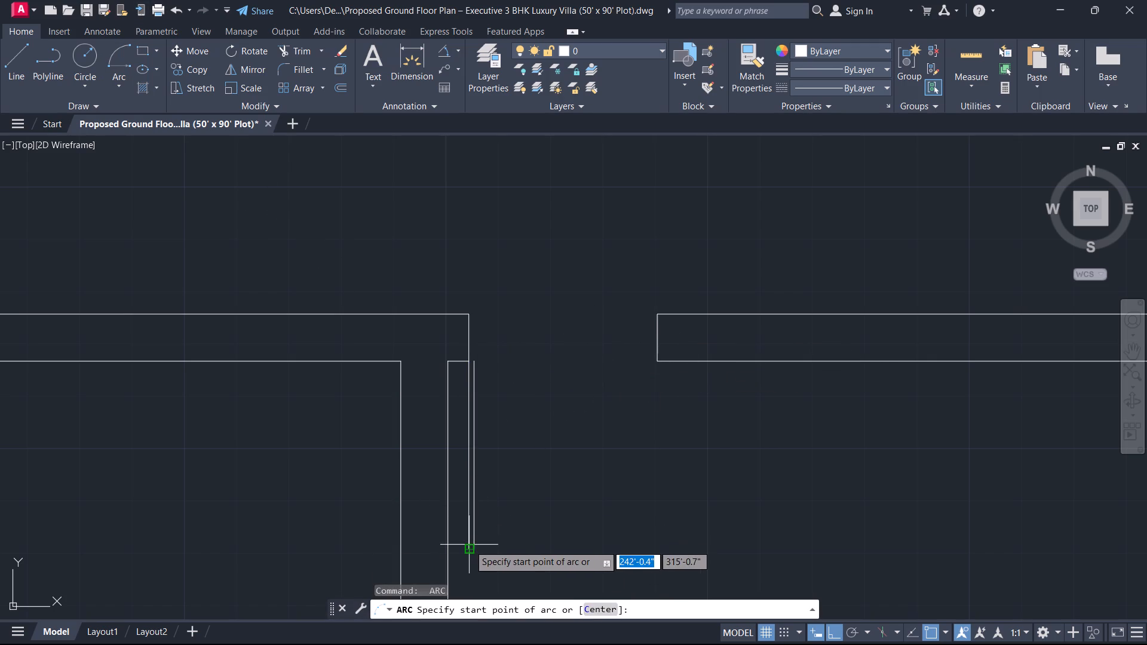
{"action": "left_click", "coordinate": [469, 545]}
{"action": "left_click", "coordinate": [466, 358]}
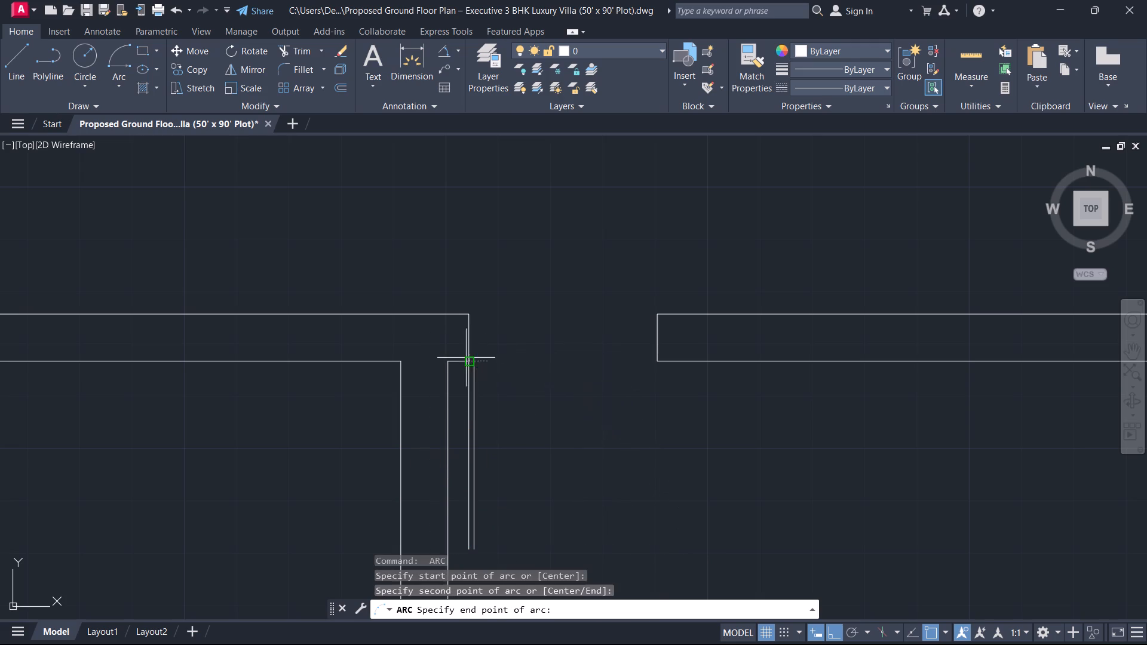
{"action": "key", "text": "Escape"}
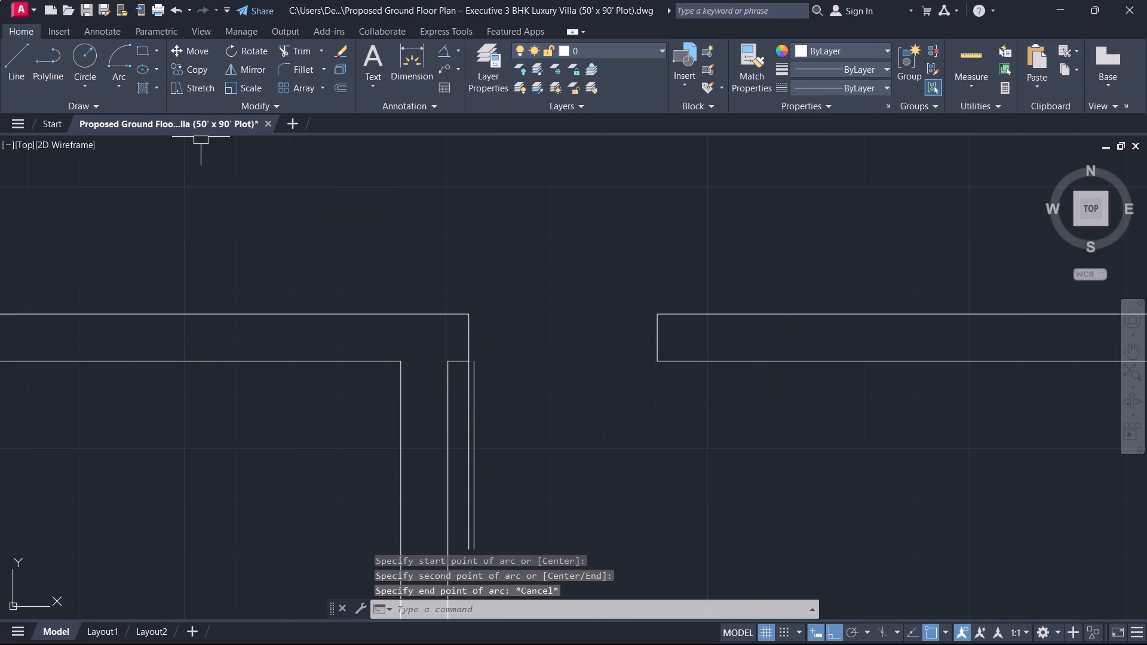
Draw KITCHEN's top door swing arc from the leaf line's lower end to the right jamb, centred on the left jamb corner.
{"action": "left_click", "coordinate": [122, 53]}
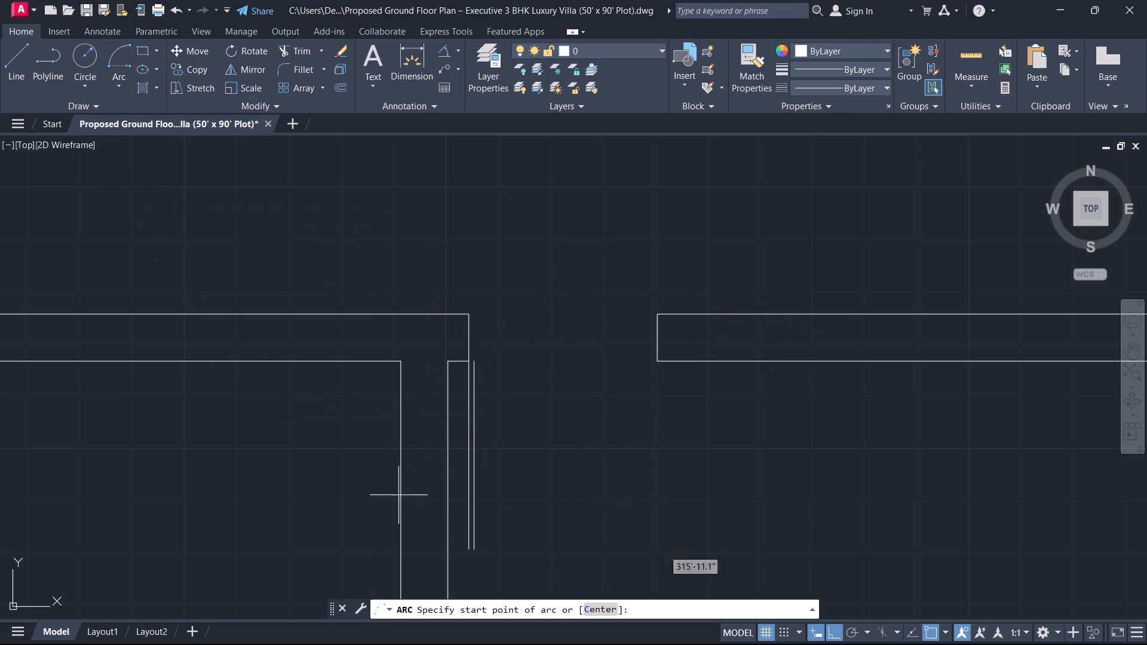
{"action": "scroll", "coordinate": [648, 568], "scroll_direction": "up", "scroll_amount": 1}
{"action": "middle_click_drag", "start_coordinate": [648, 557], "coordinate": [745, 479]}
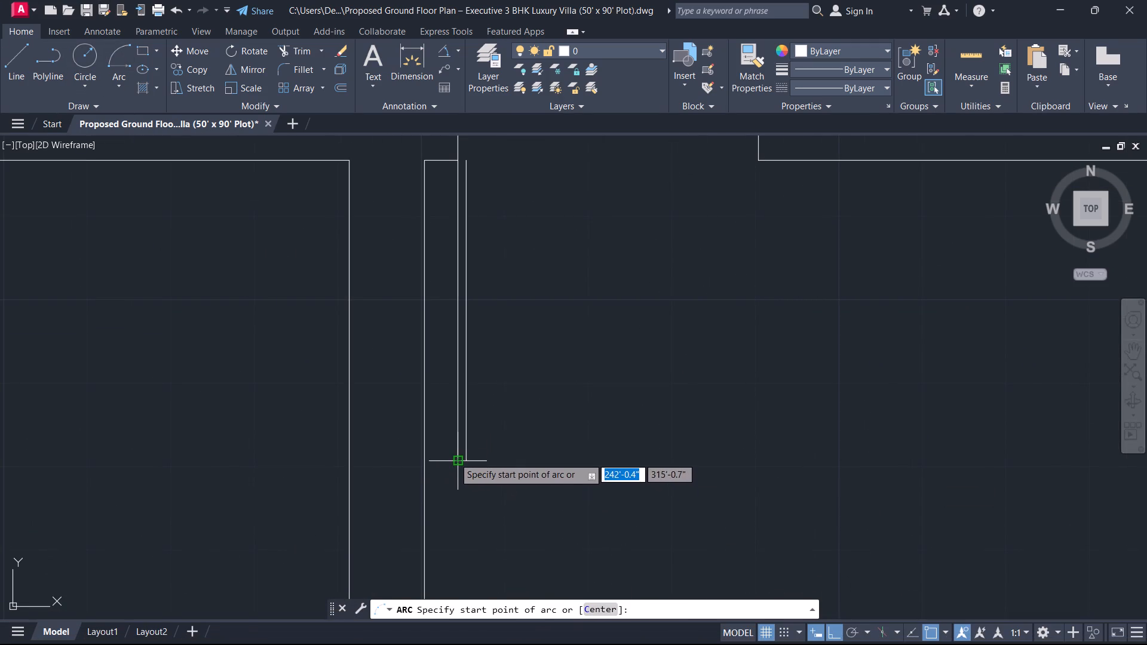
{"action": "left_click", "coordinate": [454, 457]}
{"action": "middle_click_drag", "start_coordinate": [454, 457], "coordinate": [500, 627]}
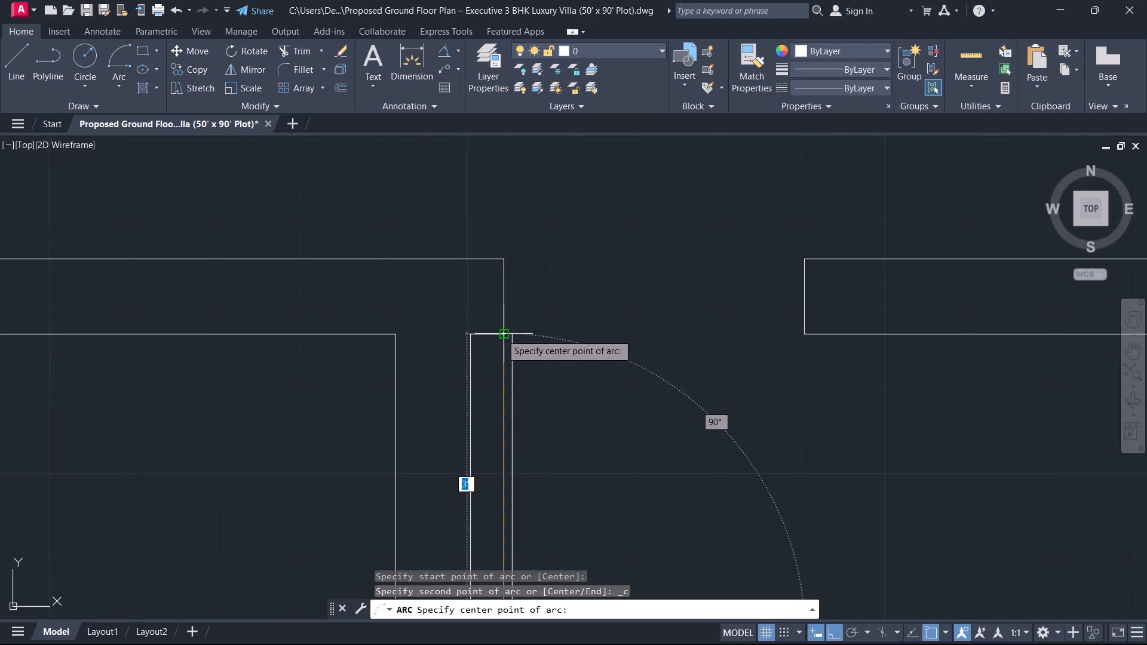
{"action": "left_click", "coordinate": [501, 334]}
{"action": "left_click", "coordinate": [615, 308]}
{"action": "key", "text": "Escape"}
Close the upper end of KITCHEN's top door leaf with a line from the jamb corner to the offset leaf line.
{"action": "key", "text": "l"}
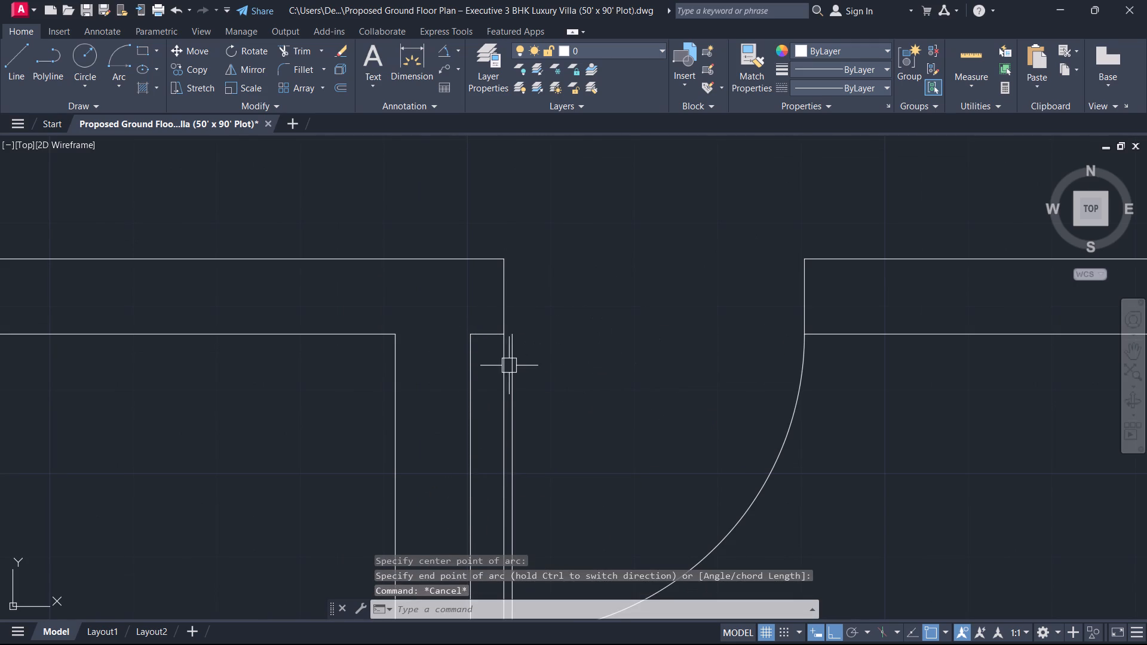
{"action": "key", "text": "space"}
{"action": "scroll", "coordinate": [483, 340], "scroll_direction": "up", "scroll_amount": 2}
{"action": "left_click", "coordinate": [535, 327]}
{"action": "left_click", "coordinate": [560, 328]}
{"action": "key", "text": "Escape"}
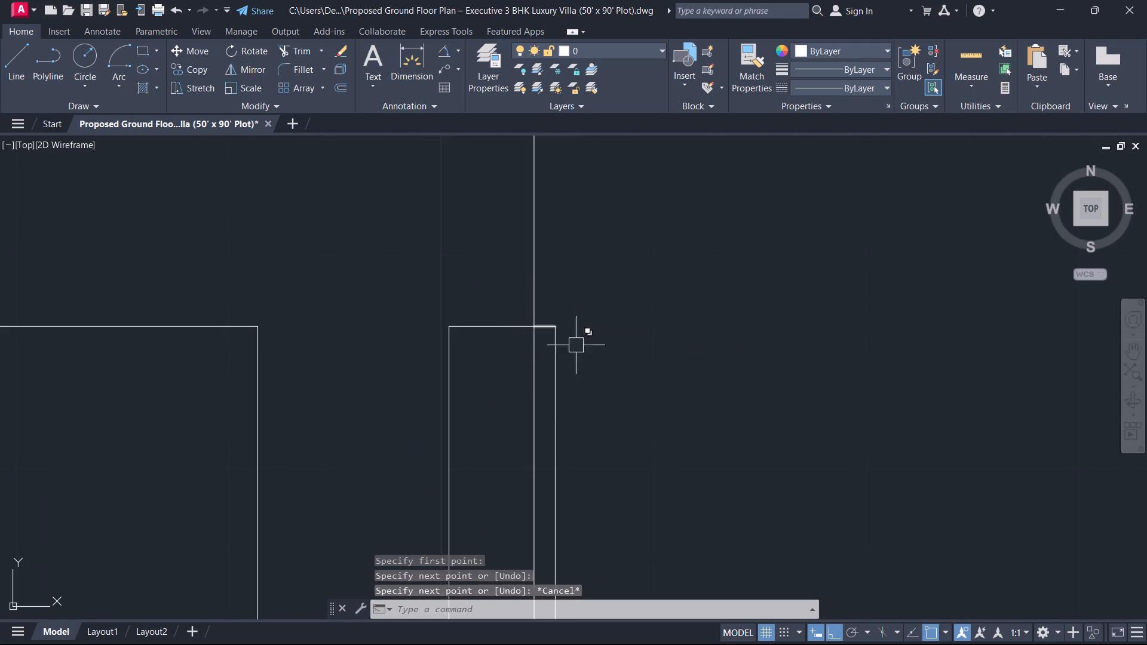
Trim the lower end of the KITCHEN door's offset leaf line where it crosses the swing arc.
{"action": "scroll", "coordinate": [632, 387], "scroll_direction": "down", "scroll_amount": 4}
{"action": "scroll", "coordinate": [695, 494], "scroll_direction": "up", "scroll_amount": 2}
{"action": "middle_click_drag", "start_coordinate": [695, 494], "coordinate": [855, 355]}
{"action": "scroll", "coordinate": [691, 342], "scroll_direction": "up", "scroll_amount": 6}
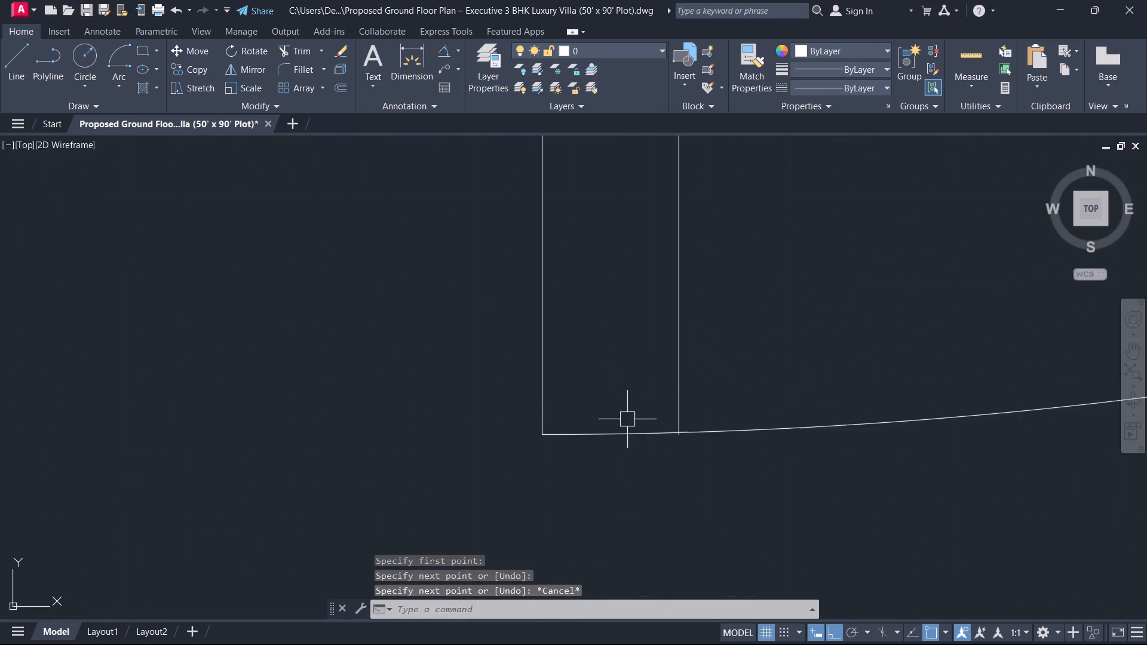
{"action": "scroll", "coordinate": [699, 437], "scroll_direction": "up", "scroll_amount": 7}
{"action": "type", "text": "TR"}
{"action": "key", "text": "space"}
{"action": "left_click_drag", "start_coordinate": [386, 409], "coordinate": [368, 408]}
{"action": "left_click", "coordinate": [304, 399]}
{"action": "left_click", "coordinate": [540, 420]}
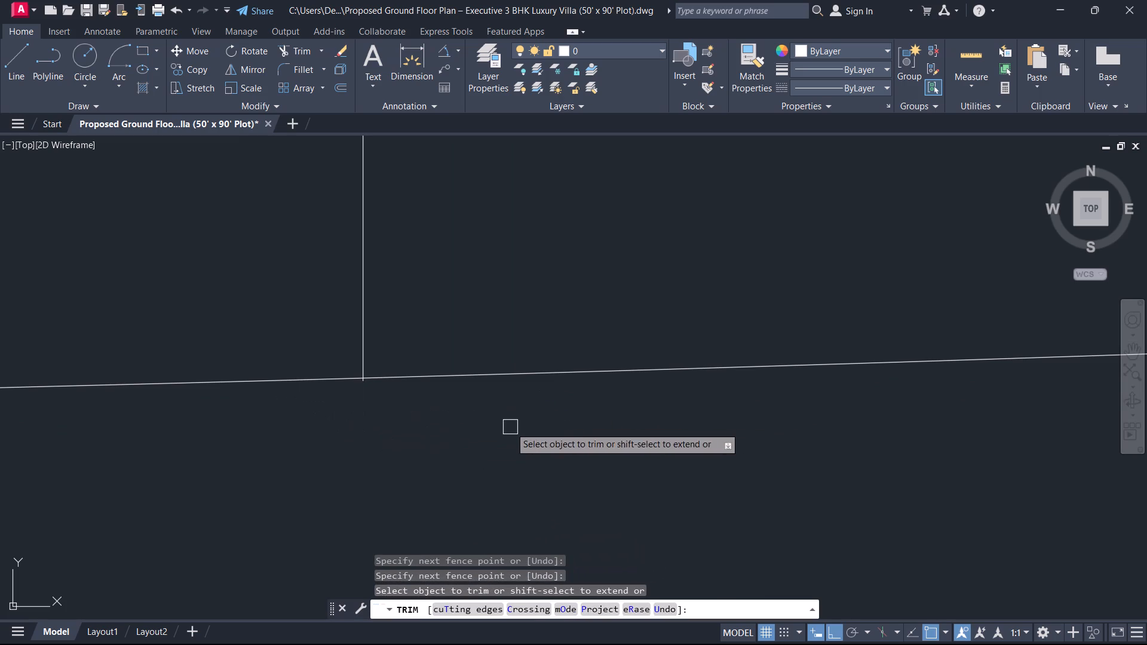
{"action": "scroll", "coordinate": [345, 380], "scroll_direction": "up", "scroll_amount": 4}
{"action": "scroll", "coordinate": [456, 412], "scroll_direction": "up", "scroll_amount": 3}
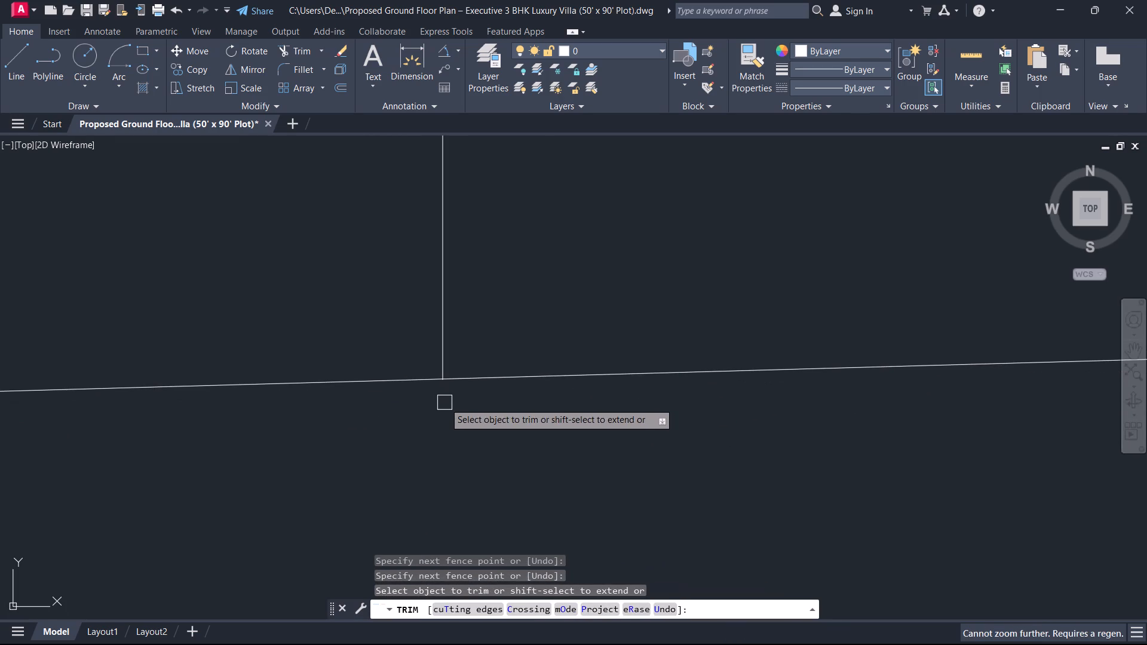
{"action": "scroll", "coordinate": [443, 403], "scroll_direction": "down", "scroll_amount": 5}
{"action": "scroll", "coordinate": [391, 454], "scroll_direction": "down", "scroll_amount": 5}
{"action": "key", "text": "Escape"}
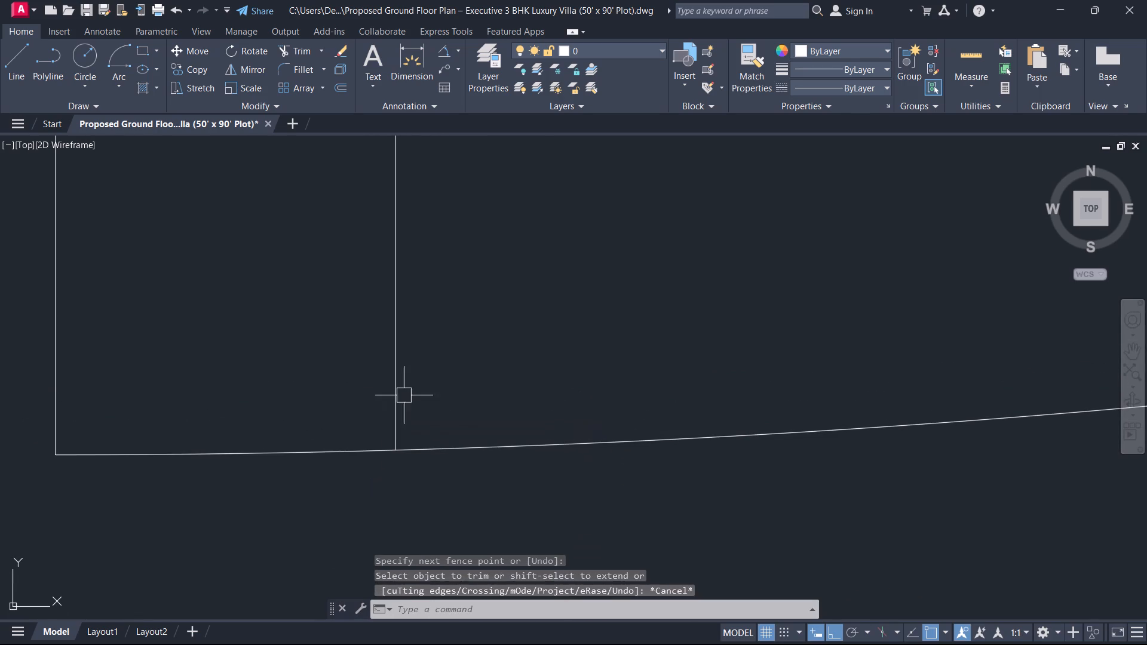
Draw a 3' leaf line leftward from the lower jamb corner of the 13'-0"x15'-0" BED's door opening beside the T.V LOUNGE.
{"action": "scroll", "coordinate": [405, 395], "scroll_direction": "down", "scroll_amount": 4}
{"action": "scroll", "coordinate": [370, 450], "scroll_direction": "up", "scroll_amount": 3}
{"action": "scroll", "coordinate": [370, 450], "scroll_direction": "down", "scroll_amount": 4}
{"action": "scroll", "coordinate": [311, 454], "scroll_direction": "up", "scroll_amount": 1}
{"action": "scroll", "coordinate": [303, 456], "scroll_direction": "down", "scroll_amount": 9}
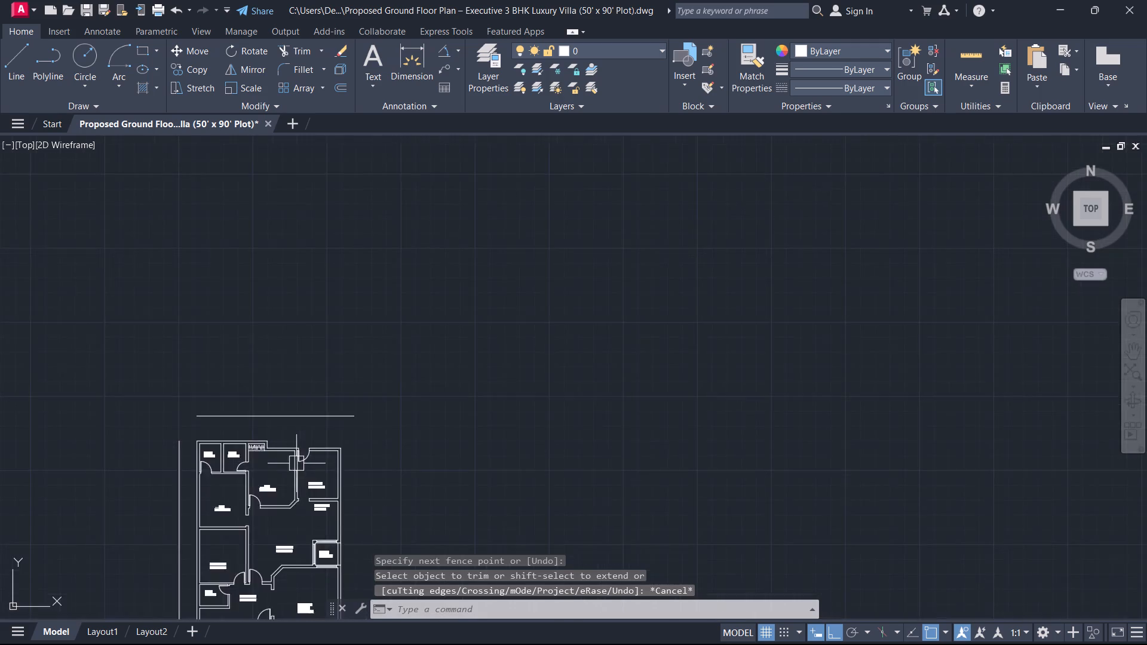
{"action": "middle_click_drag", "start_coordinate": [303, 469], "coordinate": [697, 317]}
{"action": "scroll", "coordinate": [303, 469], "scroll_direction": "up", "scroll_amount": 2}
{"action": "middle_click_drag", "start_coordinate": [668, 485], "coordinate": [849, 411]}
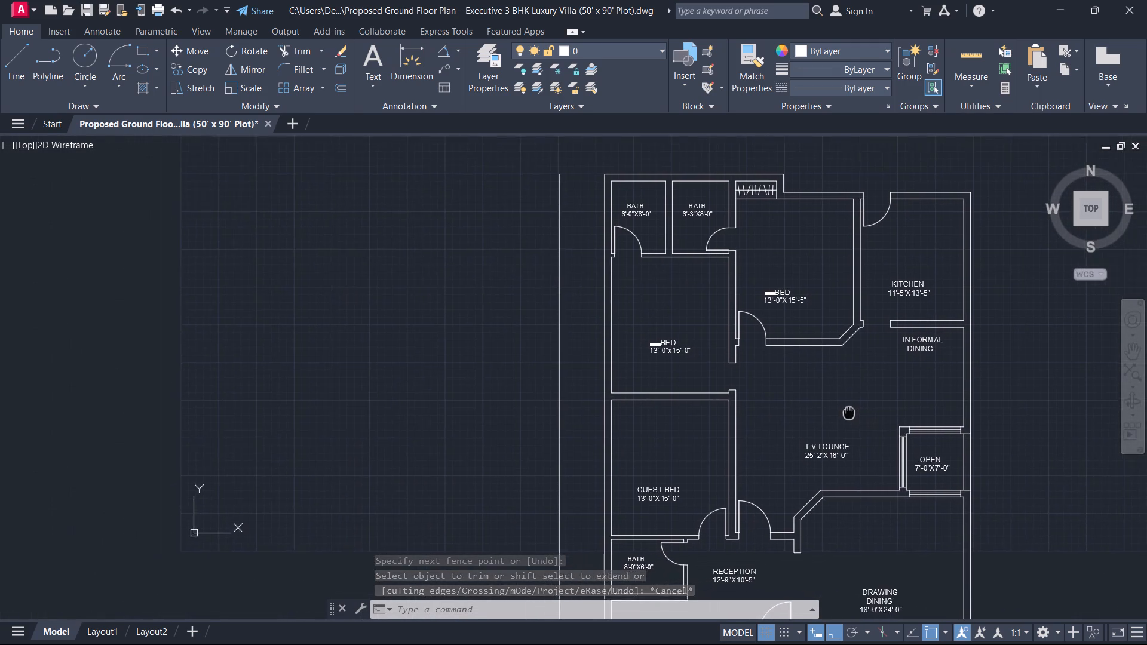
{"action": "middle_click_drag", "start_coordinate": [849, 411], "coordinate": [851, 417]}
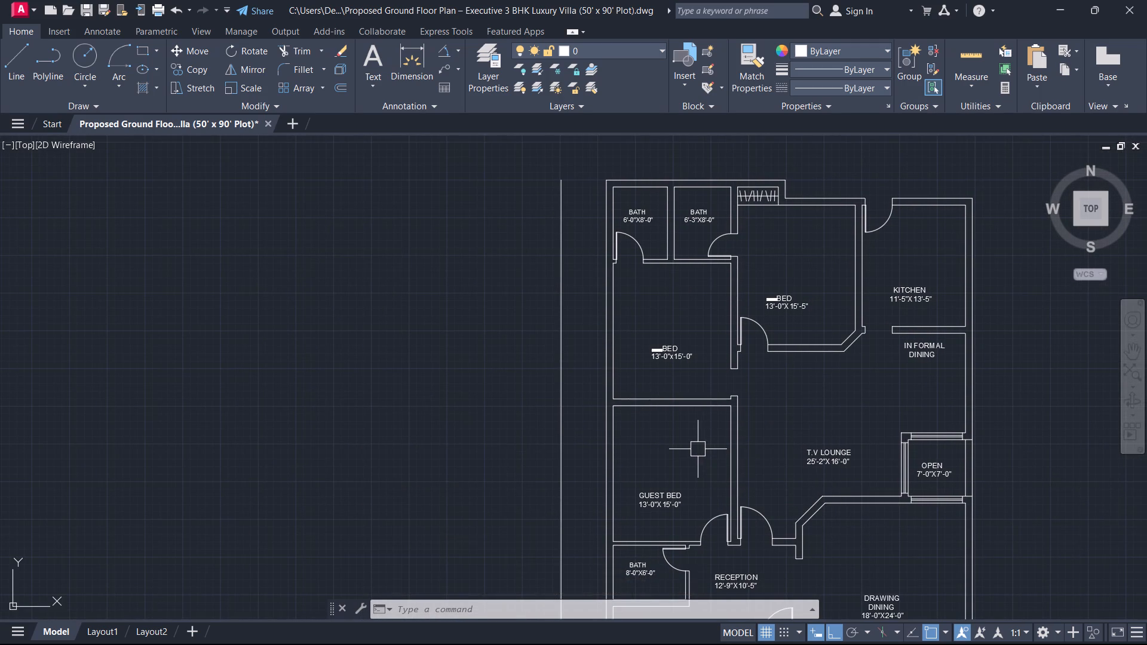
{"action": "scroll", "coordinate": [679, 483], "scroll_direction": "up", "scroll_amount": 1}
{"action": "middle_click_drag", "start_coordinate": [679, 483], "coordinate": [699, 563]}
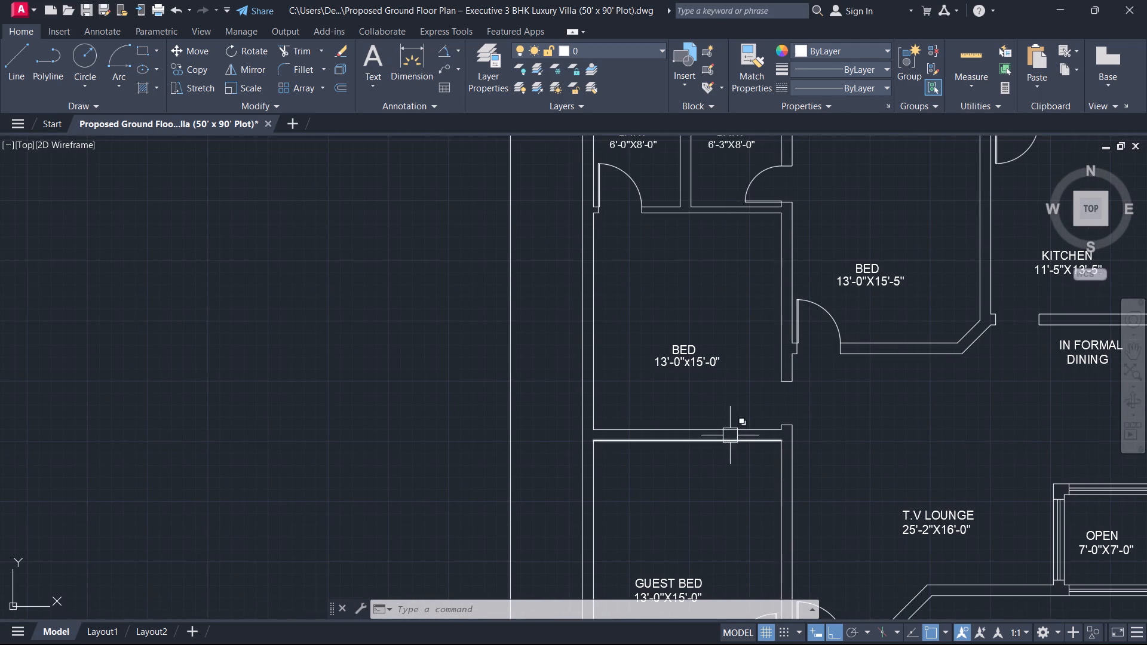
{"action": "key", "text": "l"}
{"action": "key", "text": "space"}
{"action": "scroll", "coordinate": [783, 413], "scroll_direction": "up", "scroll_amount": 2}
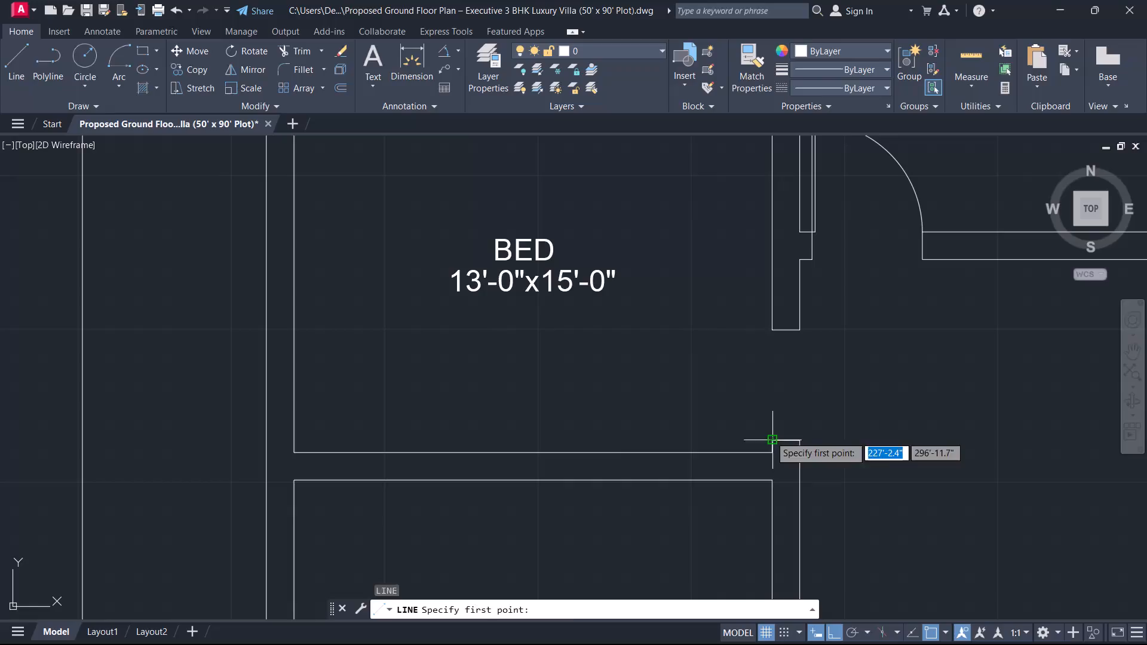
{"action": "left_click", "coordinate": [770, 436]}
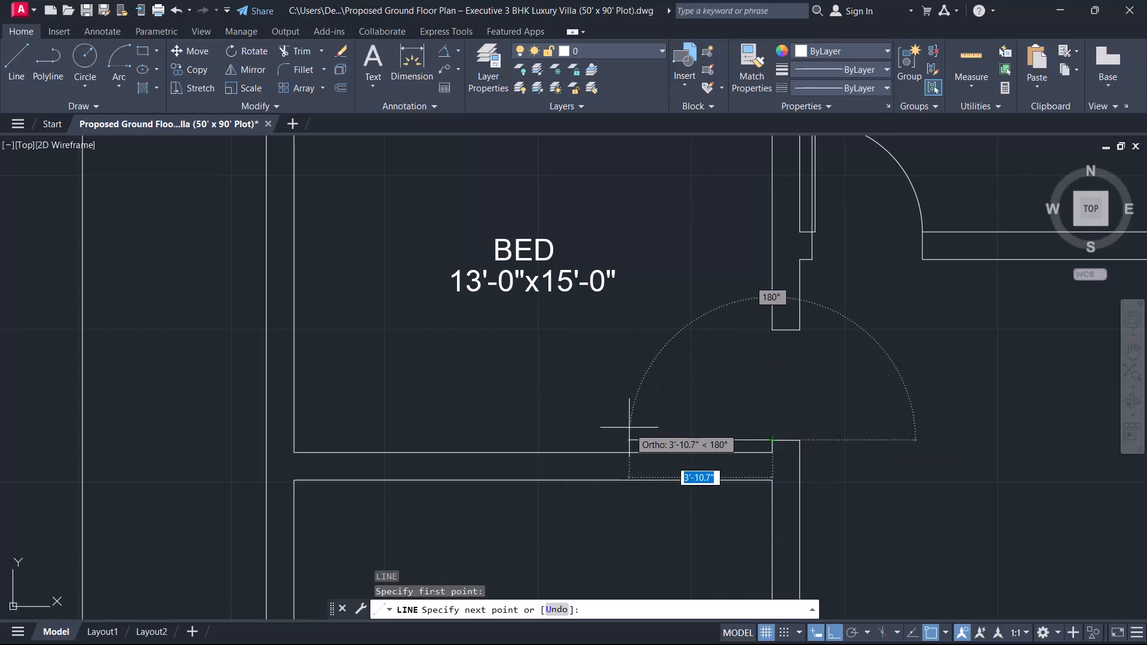
{"action": "key", "text": "3"}
{"action": "key", "text": "apostrophe"}
{"action": "key", "text": "Return"}
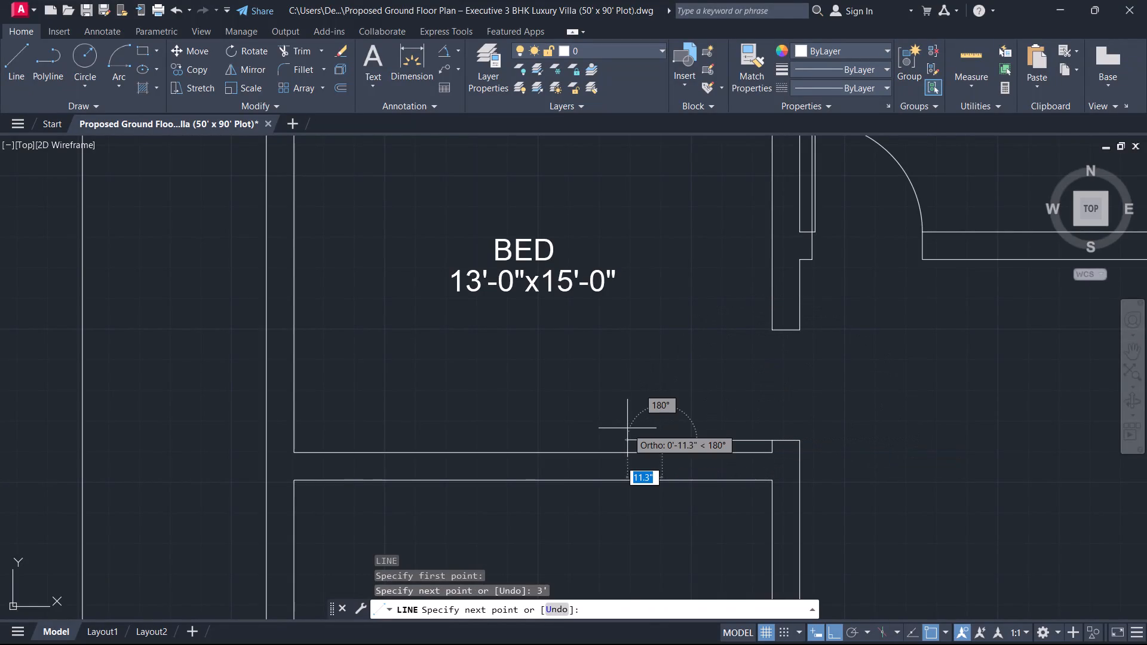
{"action": "key", "text": "Escape"}
Offset the BED door's 3' leaf line 1" upward, toward the door opening.
{"action": "type", "text": "O 1"}
{"action": "key", "text": "Return"}
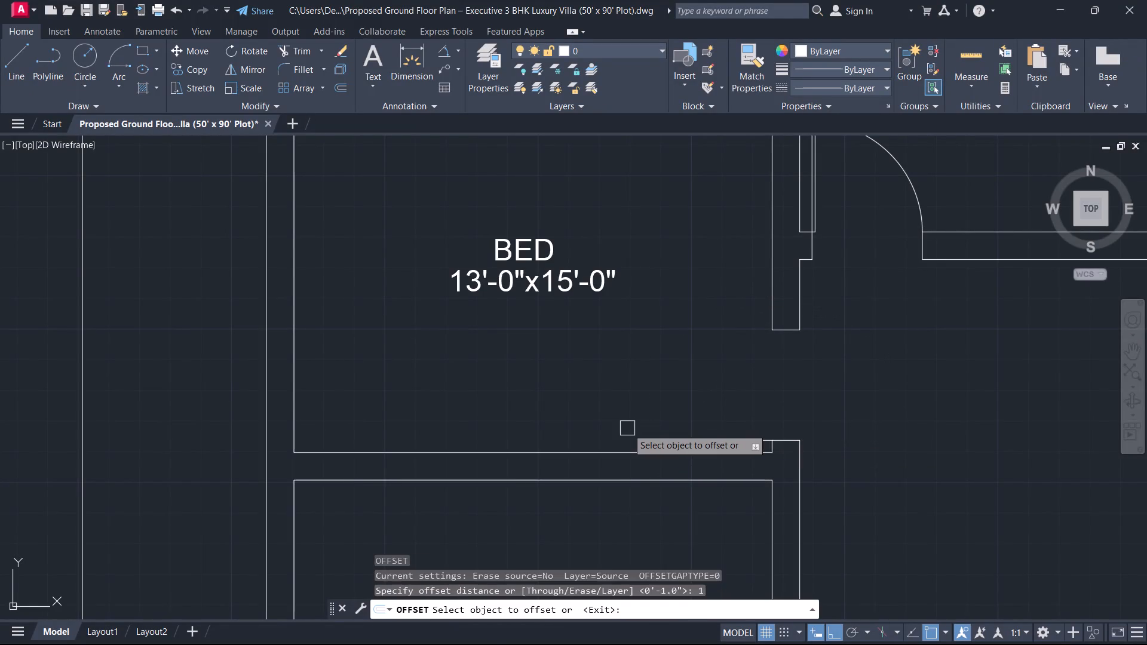
{"action": "scroll", "coordinate": [628, 428], "scroll_direction": "up", "scroll_amount": 3}
{"action": "left_click_drag", "start_coordinate": [817, 481], "coordinate": [825, 479]}
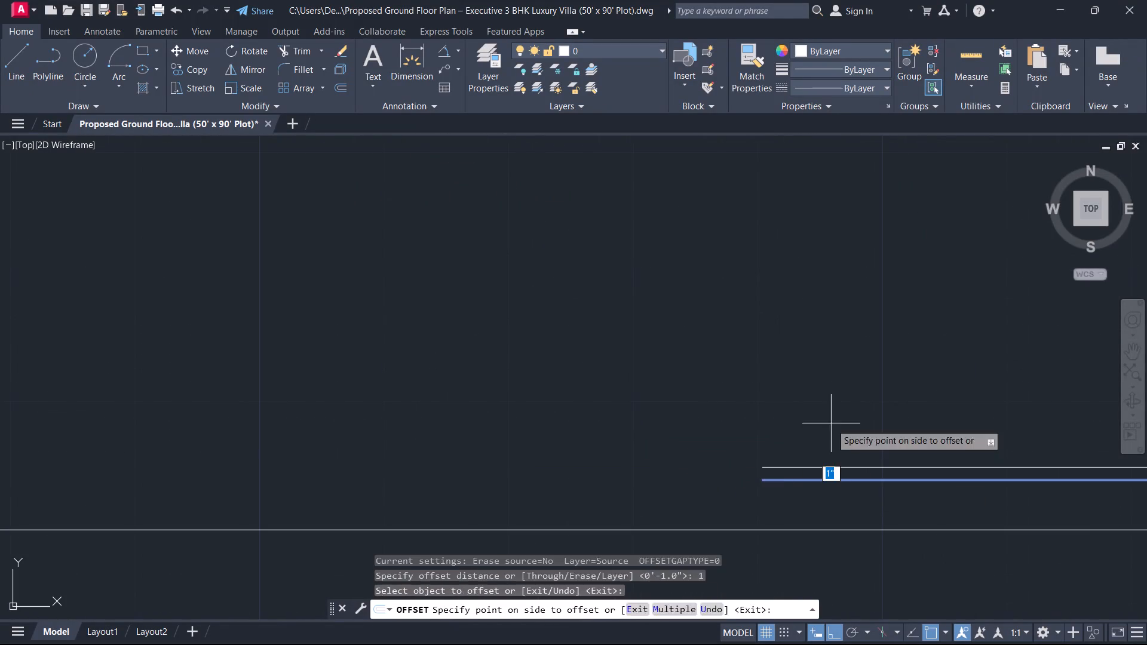
{"action": "left_click", "coordinate": [830, 422]}
{"action": "key", "text": "Escape"}
Draw the BED door's swing arc from the upper jamb corner to the leaf line's left end, centred on the lower jamb corner.
{"action": "scroll", "coordinate": [880, 394], "scroll_direction": "down", "scroll_amount": 3}
{"action": "middle_click_drag", "start_coordinate": [876, 385], "coordinate": [510, 303]}
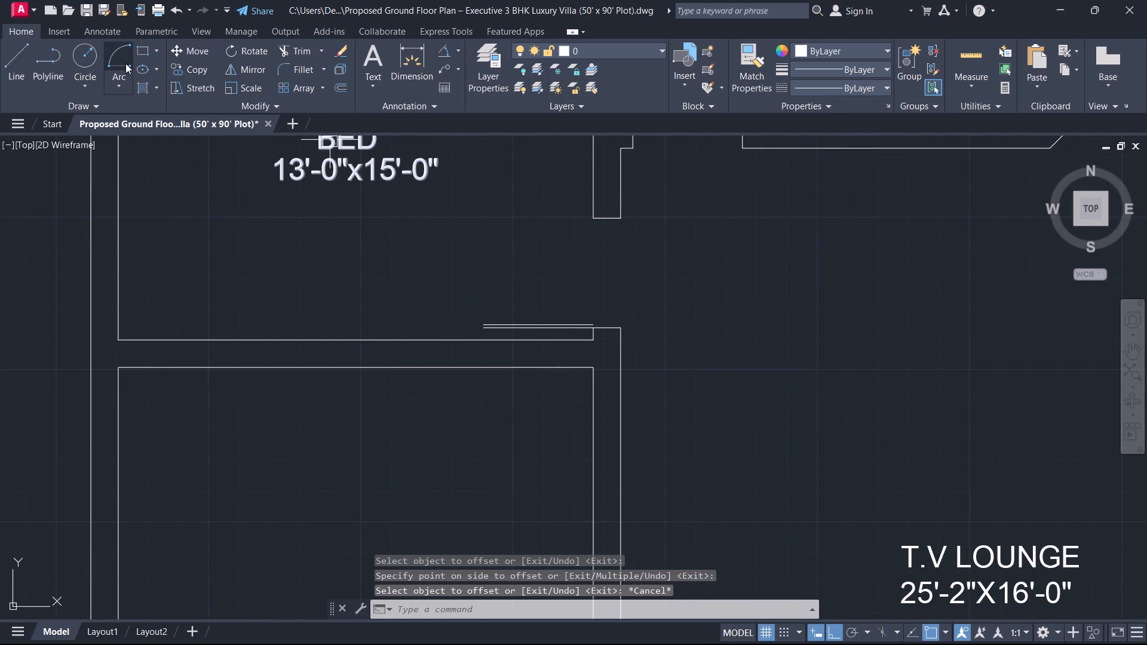
{"action": "left_click", "coordinate": [128, 56]}
{"action": "left_click", "coordinate": [592, 213]}
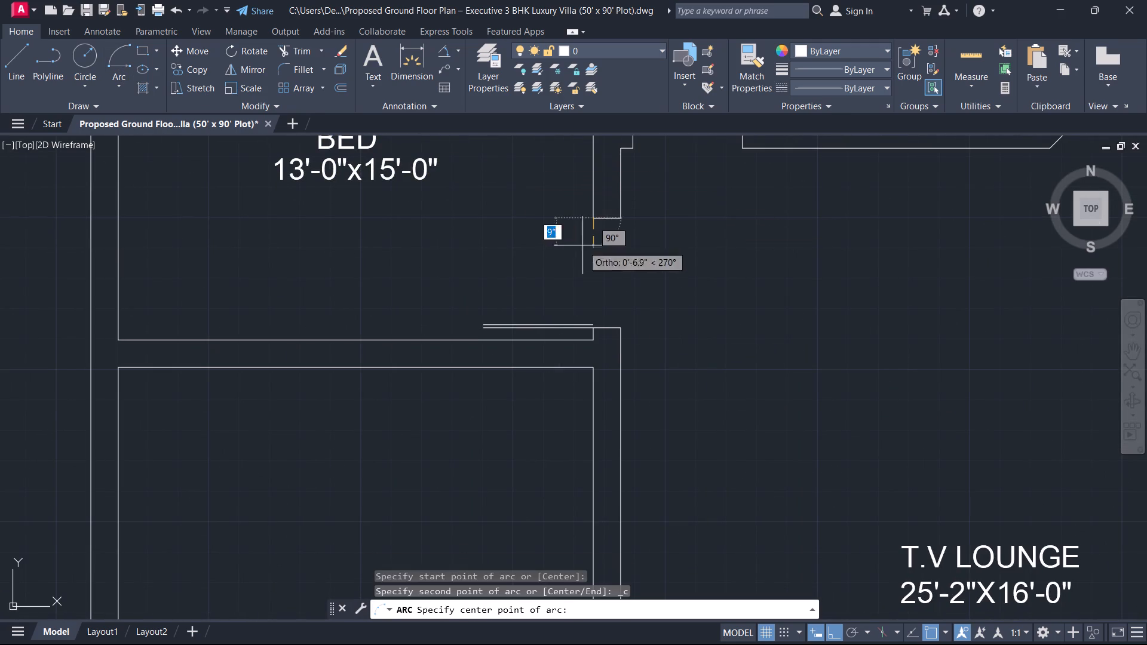
{"action": "scroll", "coordinate": [596, 324], "scroll_direction": "up", "scroll_amount": 3}
{"action": "left_click", "coordinate": [581, 340]}
{"action": "left_click", "coordinate": [422, 276]}
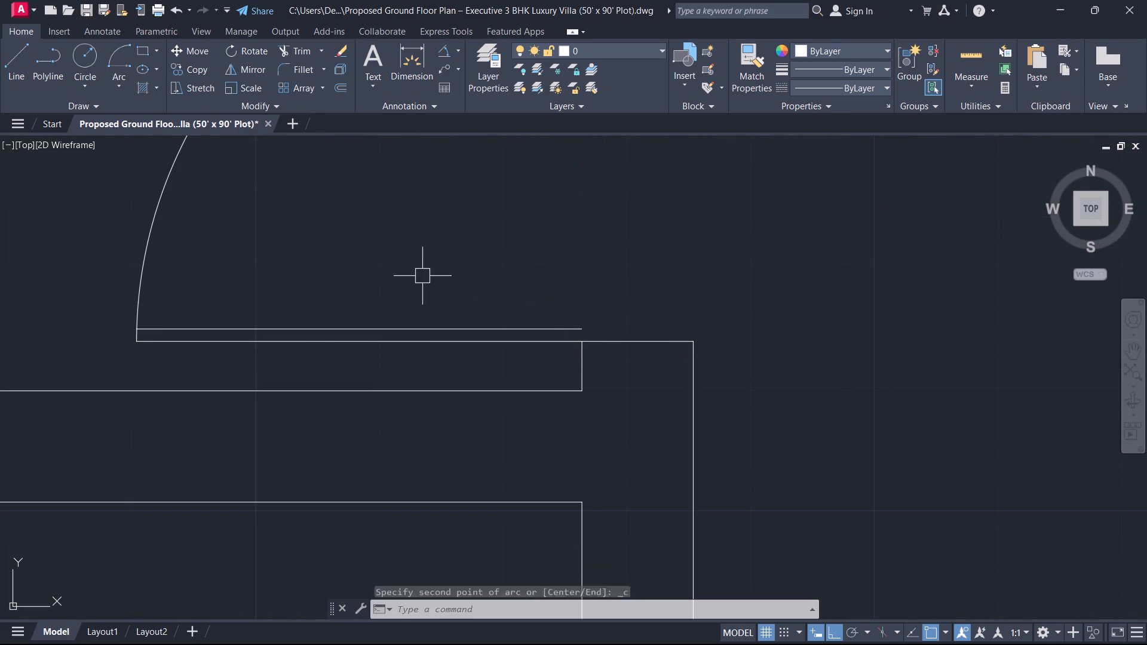
{"action": "key", "text": "Escape"}
Close the right end of the BED door leaf with a short line from the jamb corner to the offset leaf line.
{"action": "scroll", "coordinate": [654, 322], "scroll_direction": "up", "scroll_amount": 1}
{"action": "key", "text": "l"}
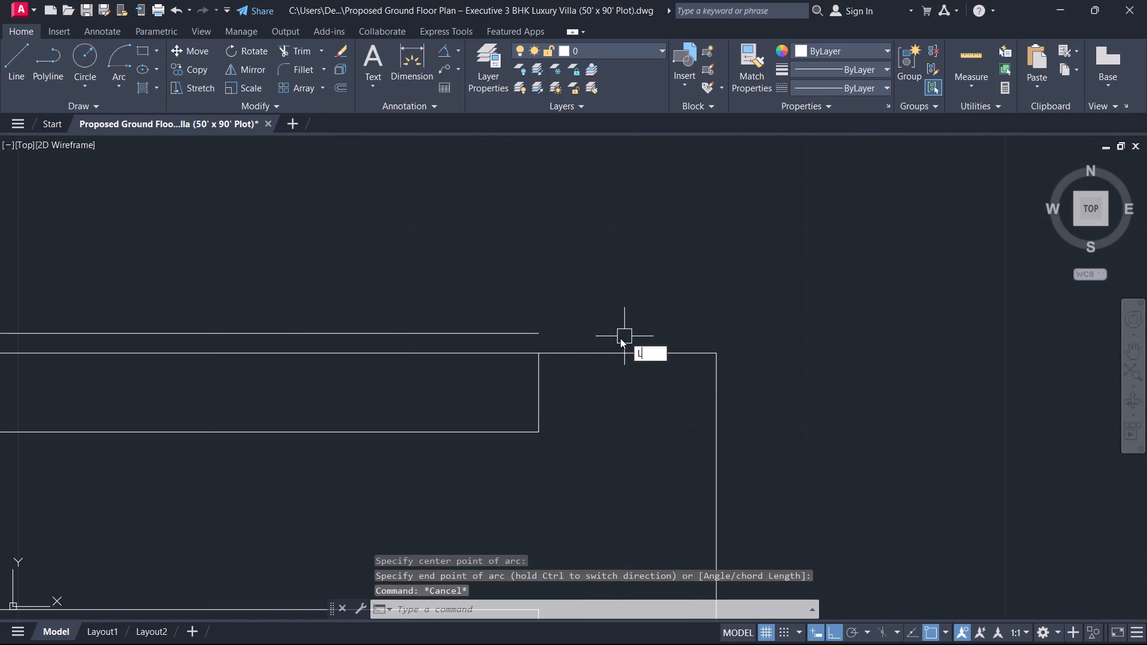
{"action": "key", "text": "space"}
{"action": "left_click", "coordinate": [544, 349]}
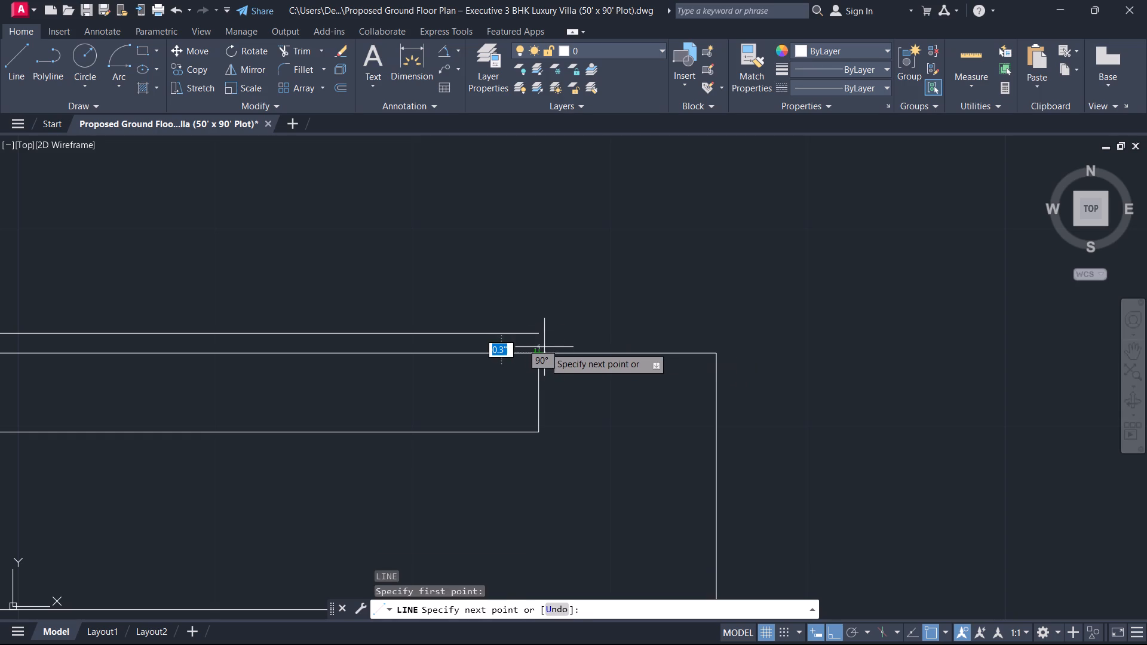
{"action": "left_click", "coordinate": [540, 335]}
{"action": "key", "text": "Escape"}
Trim the left end of the BED door's offset leaf line where it crosses the swing arc.
{"action": "scroll", "coordinate": [382, 327], "scroll_direction": "down", "scroll_amount": 3}
{"action": "middle_click_drag", "start_coordinate": [382, 327], "coordinate": [699, 385]}
{"action": "scroll", "coordinate": [628, 401], "scroll_direction": "up", "scroll_amount": 4}
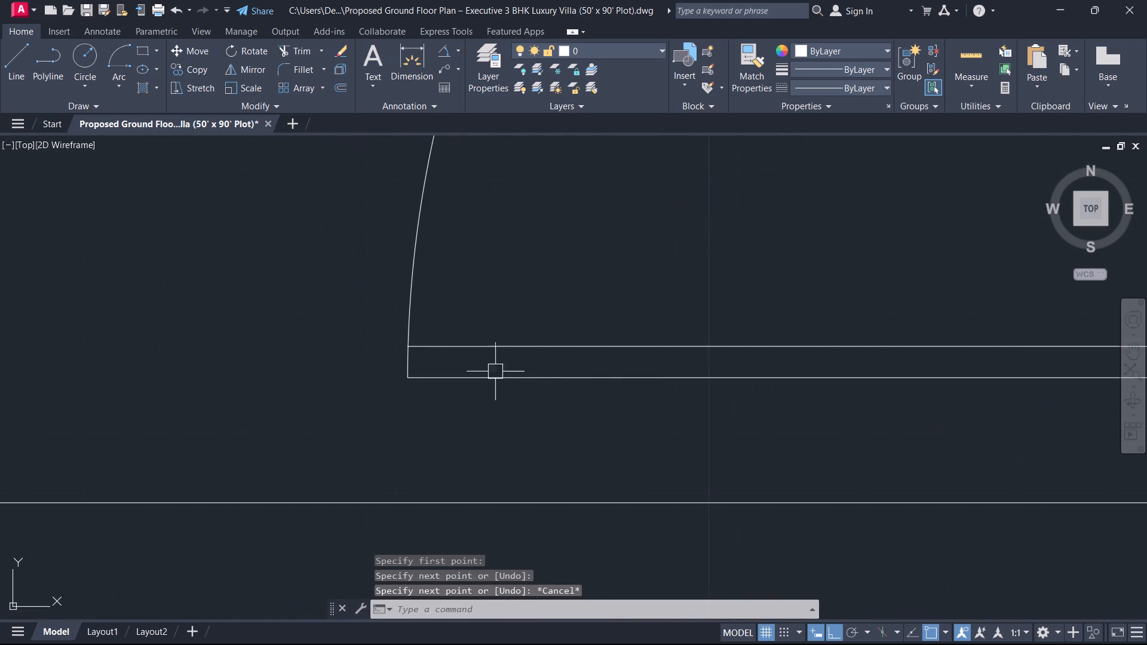
{"action": "scroll", "coordinate": [357, 322], "scroll_direction": "up", "scroll_amount": 4}
{"action": "scroll", "coordinate": [538, 395], "scroll_direction": "up", "scroll_amount": 3}
{"action": "scroll", "coordinate": [603, 487], "scroll_direction": "up", "scroll_amount": 1}
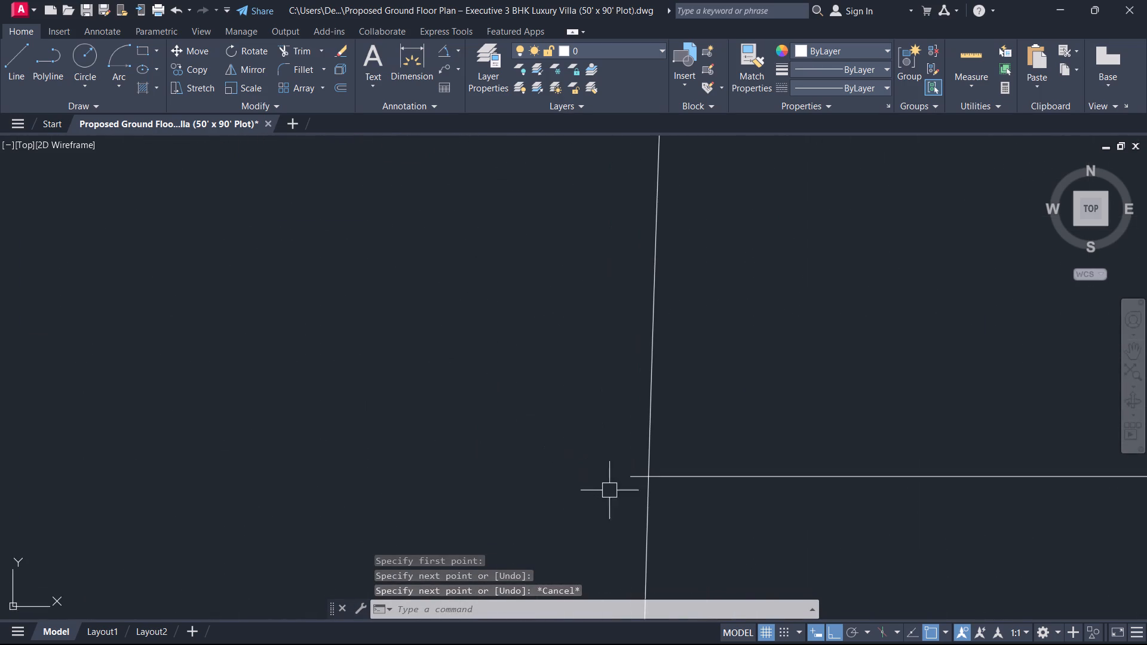
{"action": "scroll", "coordinate": [634, 492], "scroll_direction": "up", "scroll_amount": 3}
{"action": "type", "text": "TR"}
{"action": "key", "text": "space"}
{"action": "left_click", "coordinate": [661, 473]}
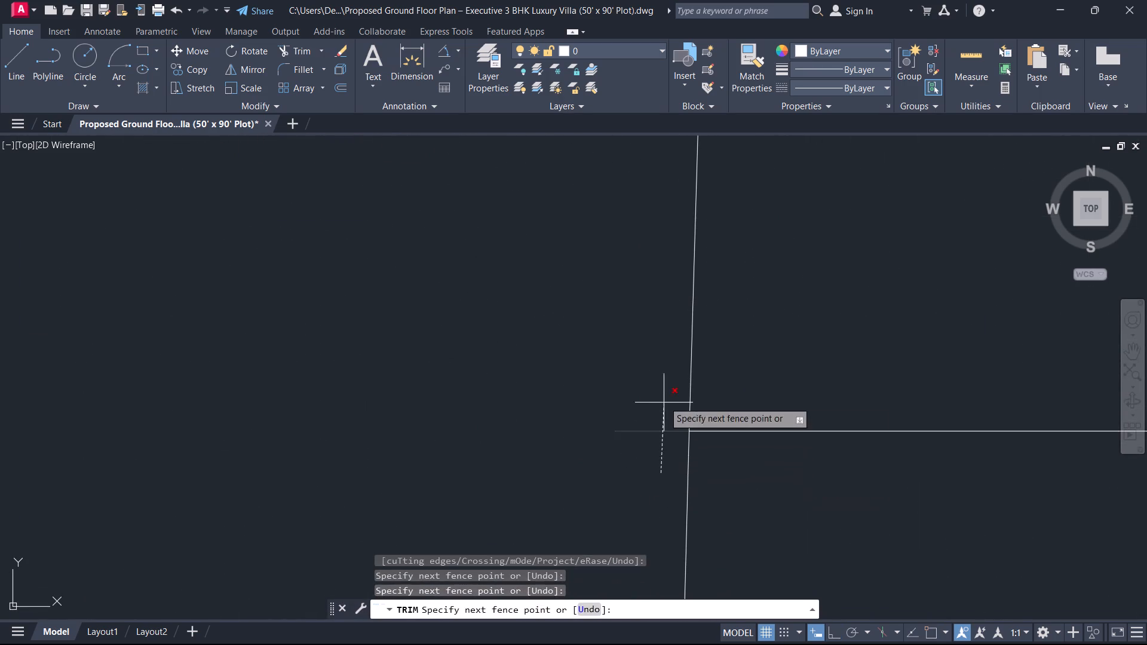
{"action": "left_click", "coordinate": [664, 401]}
{"action": "key", "text": "Escape"}
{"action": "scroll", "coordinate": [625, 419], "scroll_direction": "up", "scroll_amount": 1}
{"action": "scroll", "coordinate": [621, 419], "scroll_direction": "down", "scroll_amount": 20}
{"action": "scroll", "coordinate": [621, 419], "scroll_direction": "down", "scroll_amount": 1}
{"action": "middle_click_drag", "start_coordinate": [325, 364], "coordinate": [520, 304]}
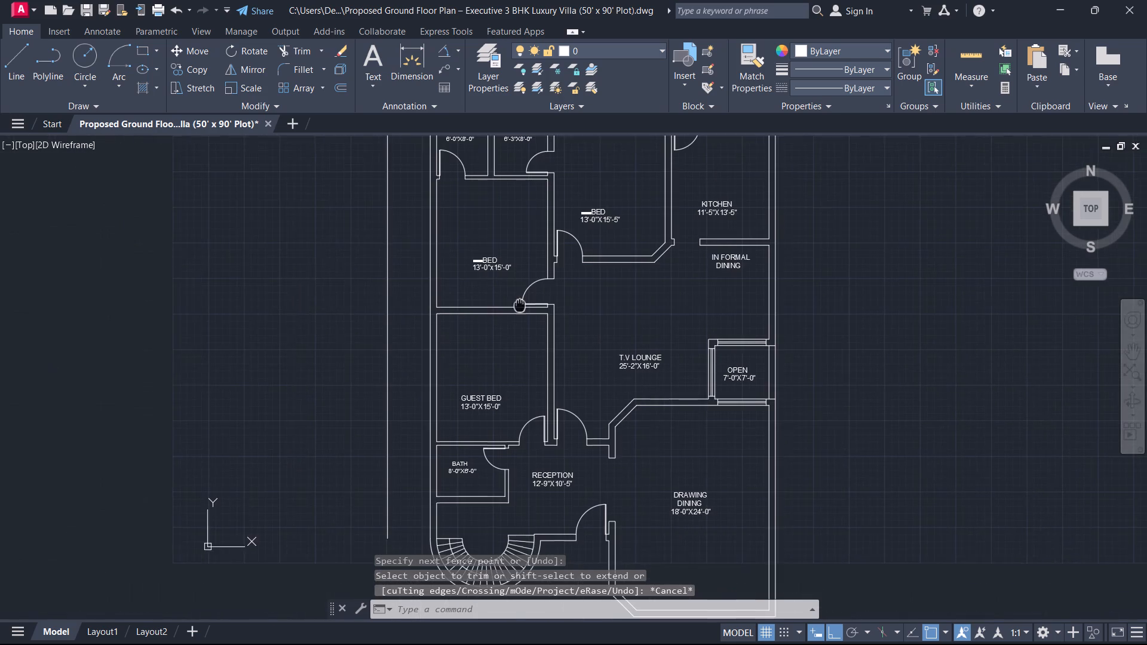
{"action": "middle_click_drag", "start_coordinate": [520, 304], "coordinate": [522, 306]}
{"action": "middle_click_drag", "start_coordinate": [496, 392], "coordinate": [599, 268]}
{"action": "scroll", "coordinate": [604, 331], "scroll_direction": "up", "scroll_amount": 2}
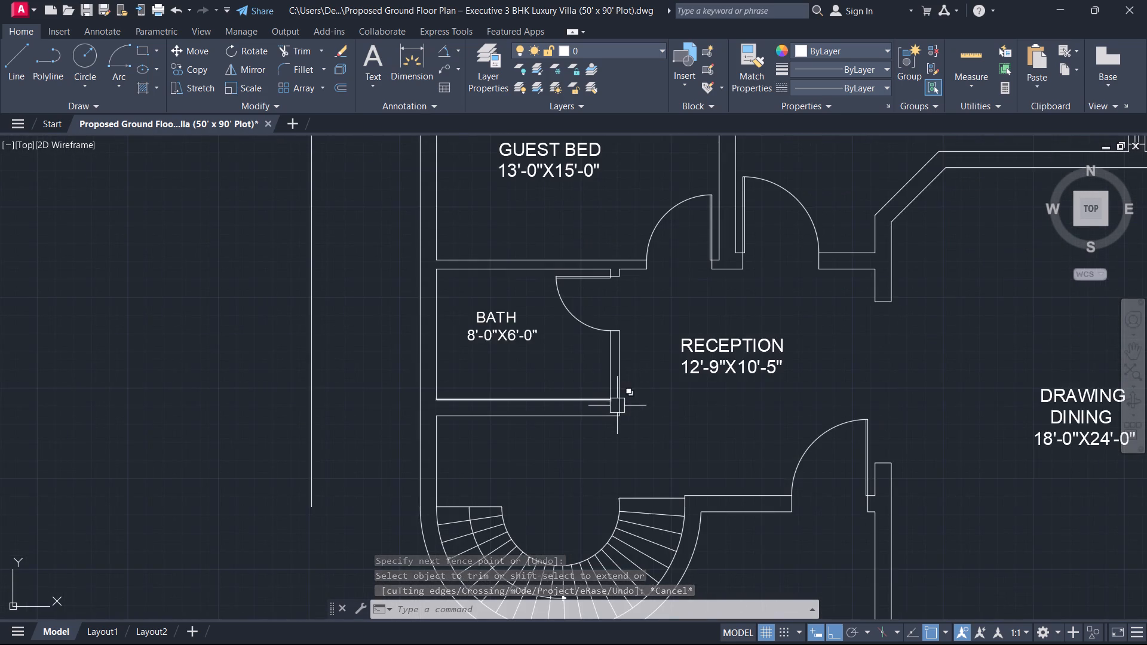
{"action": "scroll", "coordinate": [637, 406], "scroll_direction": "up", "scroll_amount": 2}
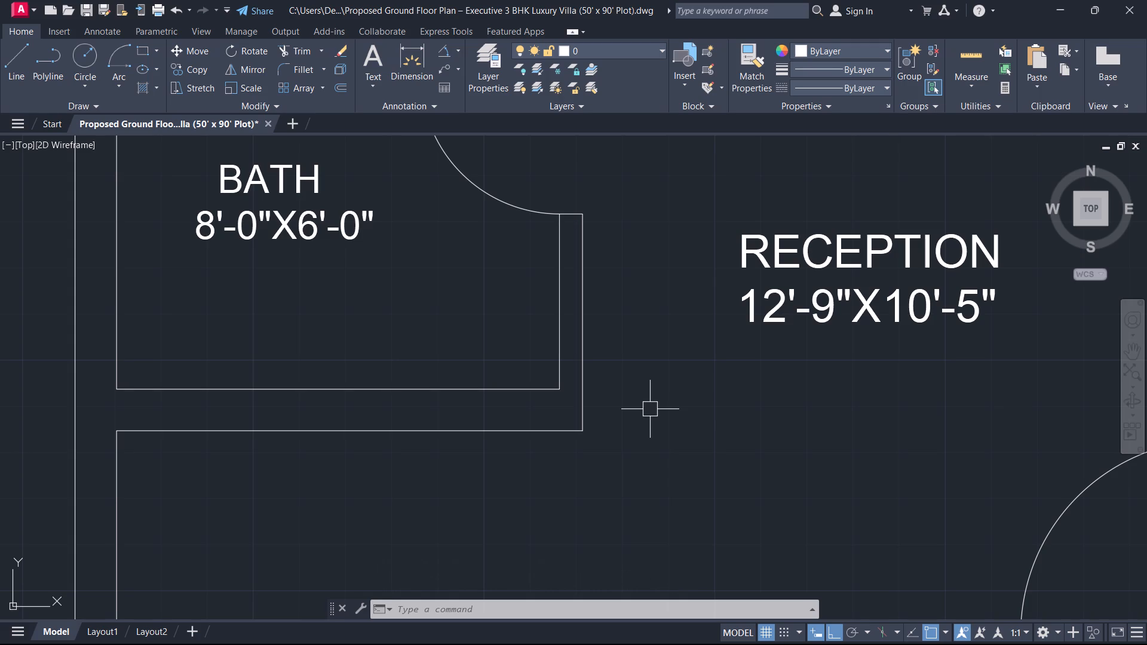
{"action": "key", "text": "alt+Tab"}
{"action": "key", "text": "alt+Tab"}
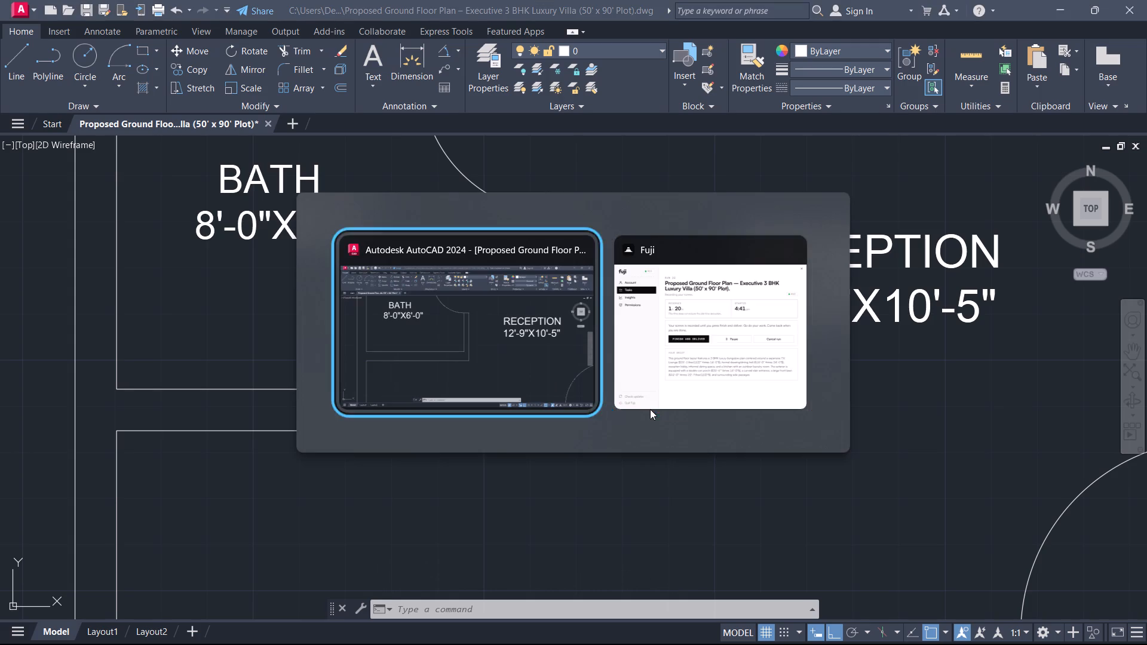
Draw a horizontal line below RECEPTION's lower door, from DRAWING DINING's left wall face leftward across the curved stair wall.
{"action": "scroll", "coordinate": [580, 411], "scroll_direction": "down", "scroll_amount": 4}
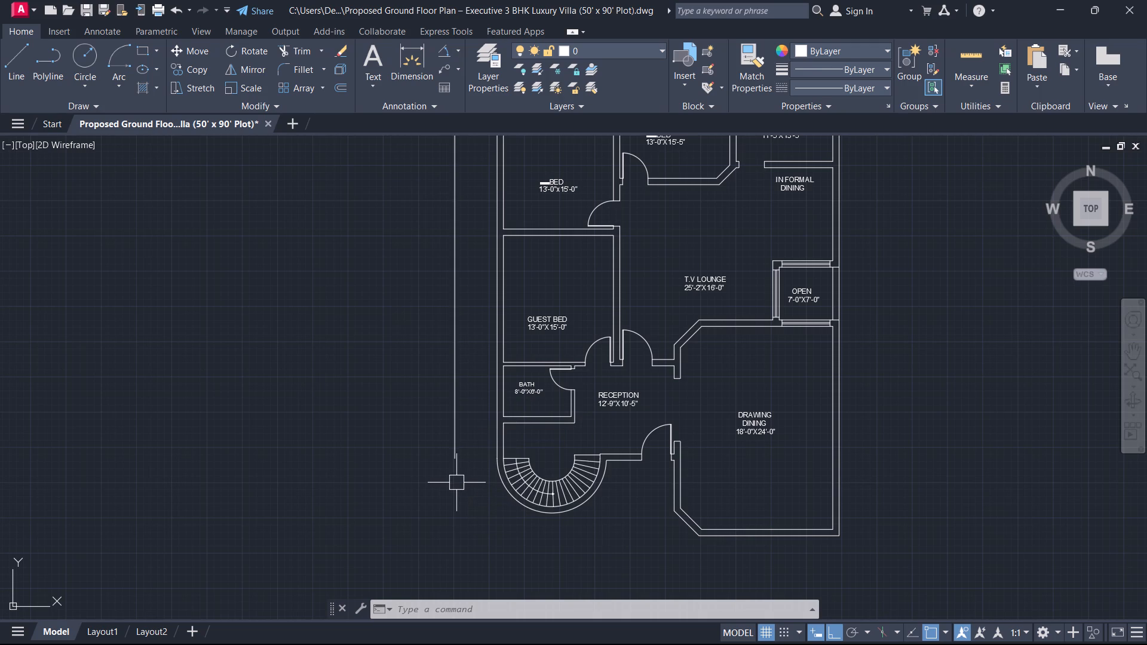
{"action": "scroll", "coordinate": [617, 520], "scroll_direction": "up", "scroll_amount": 3}
{"action": "type", "text": "L"}
{"action": "key", "text": "space"}
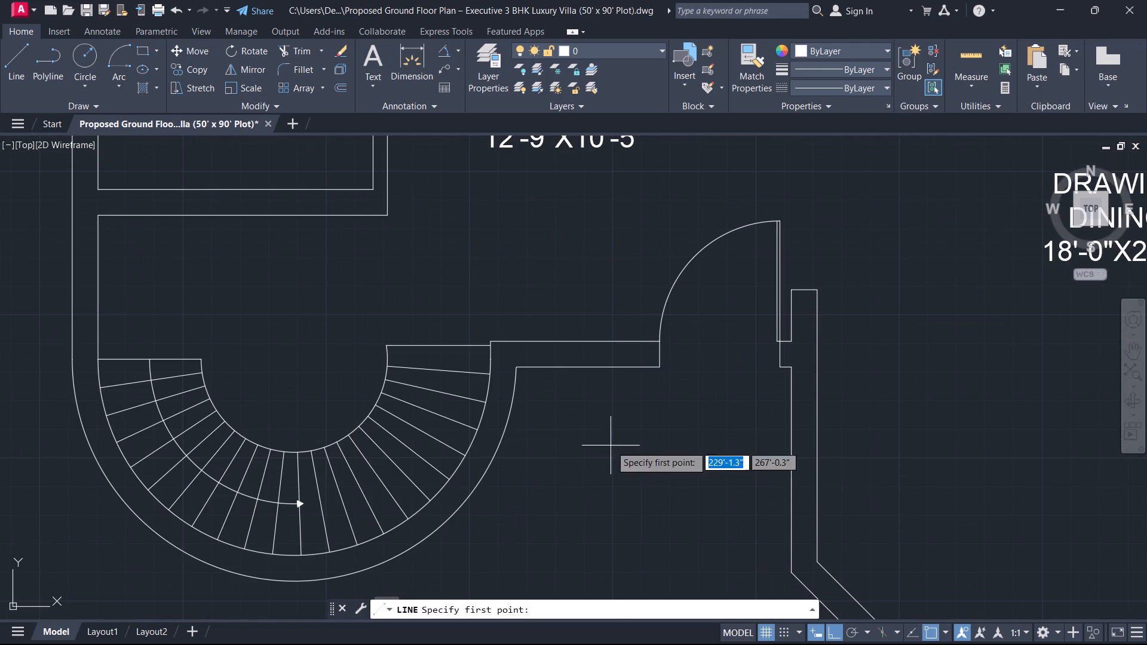
{"action": "left_click", "coordinate": [793, 406]}
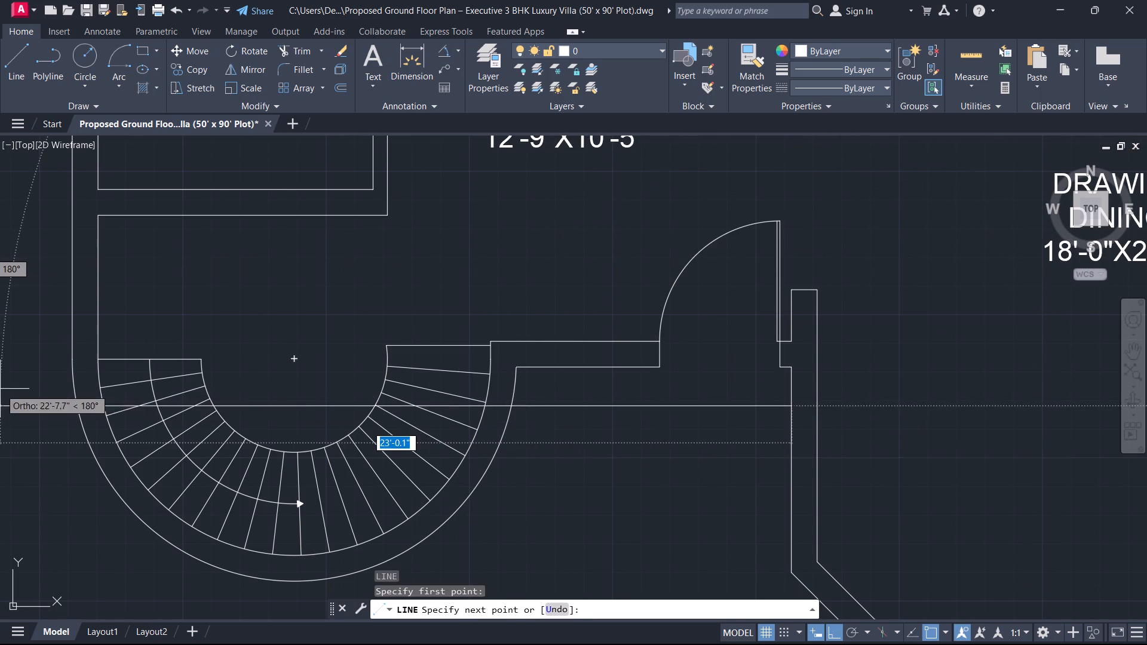
{"action": "left_click", "coordinate": [339, 391]}
{"action": "key", "text": "Escape"}
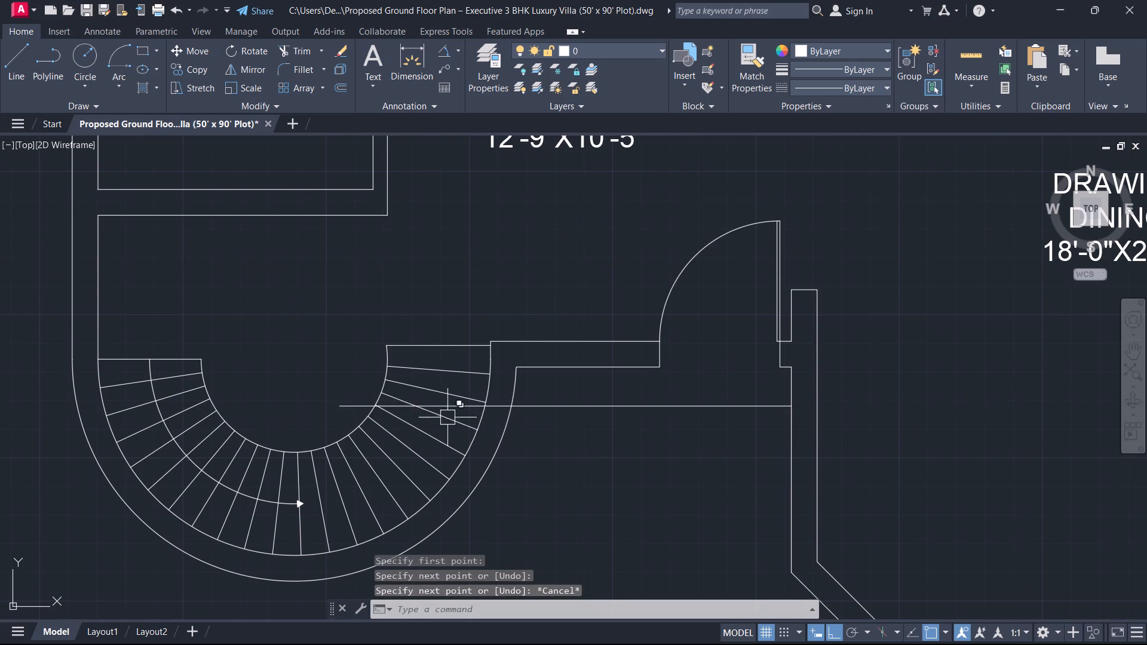
Trim the part of the horizontal line that runs inside the curved stair wall.
{"action": "scroll", "coordinate": [492, 419], "scroll_direction": "up", "scroll_amount": 5}
{"action": "middle_click_drag", "start_coordinate": [475, 395], "coordinate": [117, 410]}
{"action": "type", "text": "TR"}
{"action": "key", "text": "space"}
{"action": "left_click_drag", "start_coordinate": [117, 410], "coordinate": [121, 399]}
{"action": "left_click", "coordinate": [139, 337]}
{"action": "key", "text": "Escape"}
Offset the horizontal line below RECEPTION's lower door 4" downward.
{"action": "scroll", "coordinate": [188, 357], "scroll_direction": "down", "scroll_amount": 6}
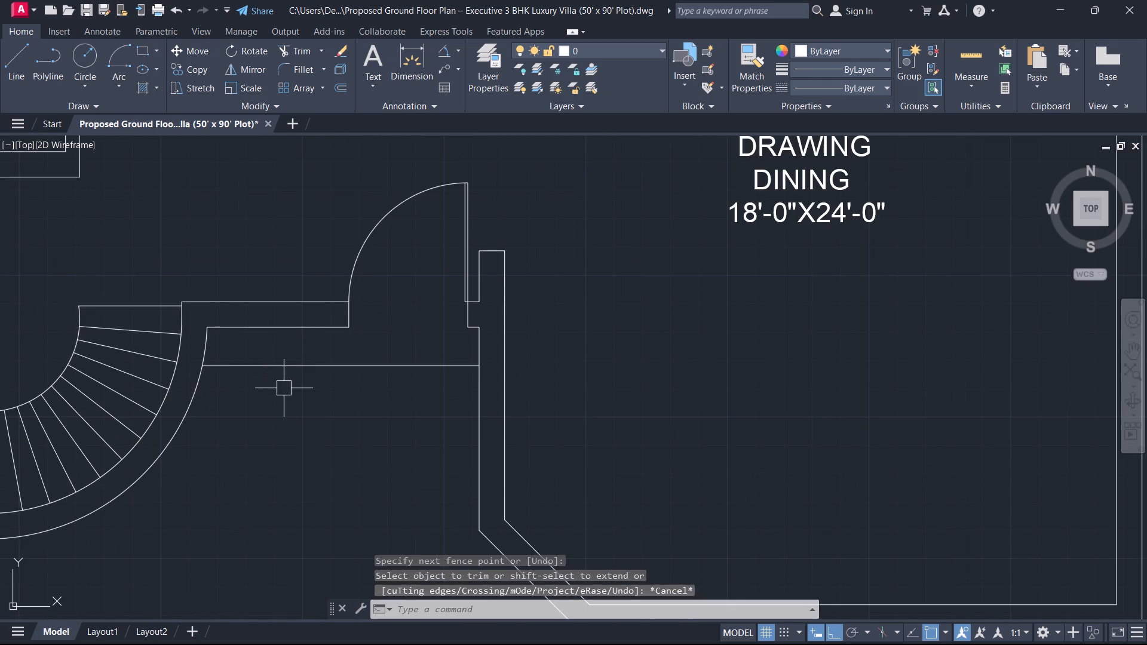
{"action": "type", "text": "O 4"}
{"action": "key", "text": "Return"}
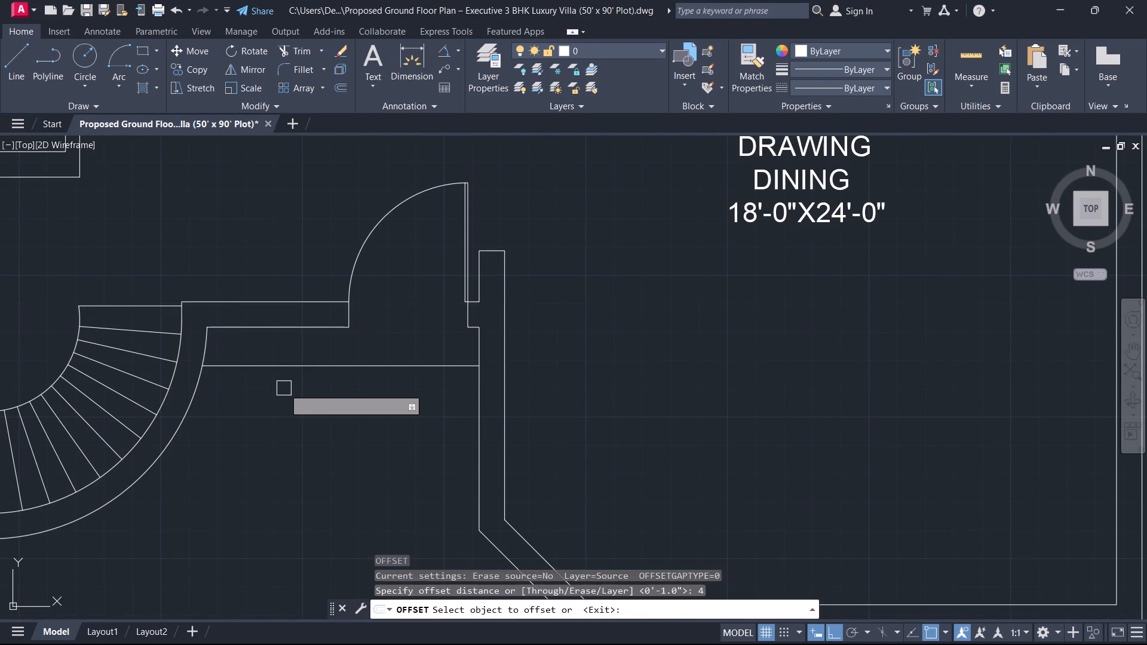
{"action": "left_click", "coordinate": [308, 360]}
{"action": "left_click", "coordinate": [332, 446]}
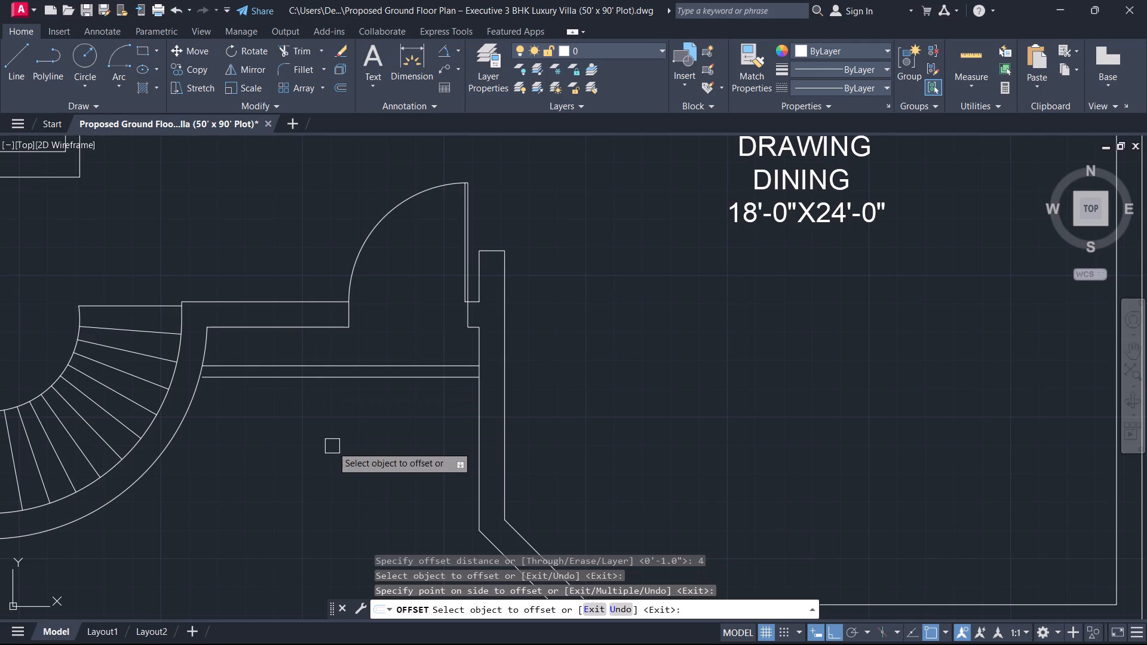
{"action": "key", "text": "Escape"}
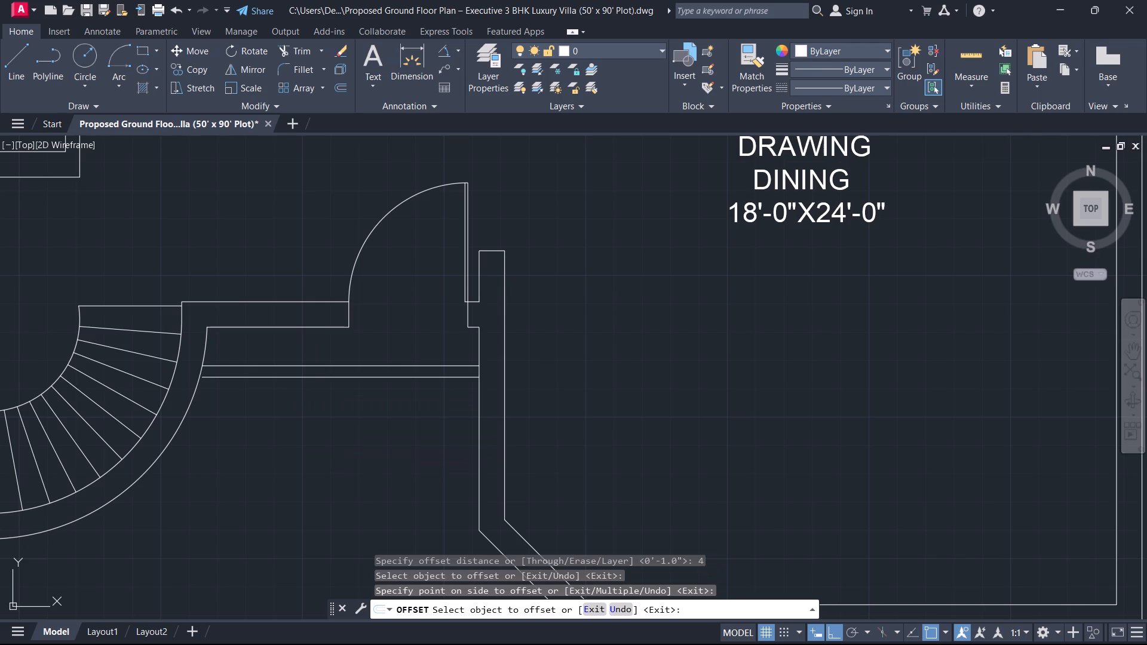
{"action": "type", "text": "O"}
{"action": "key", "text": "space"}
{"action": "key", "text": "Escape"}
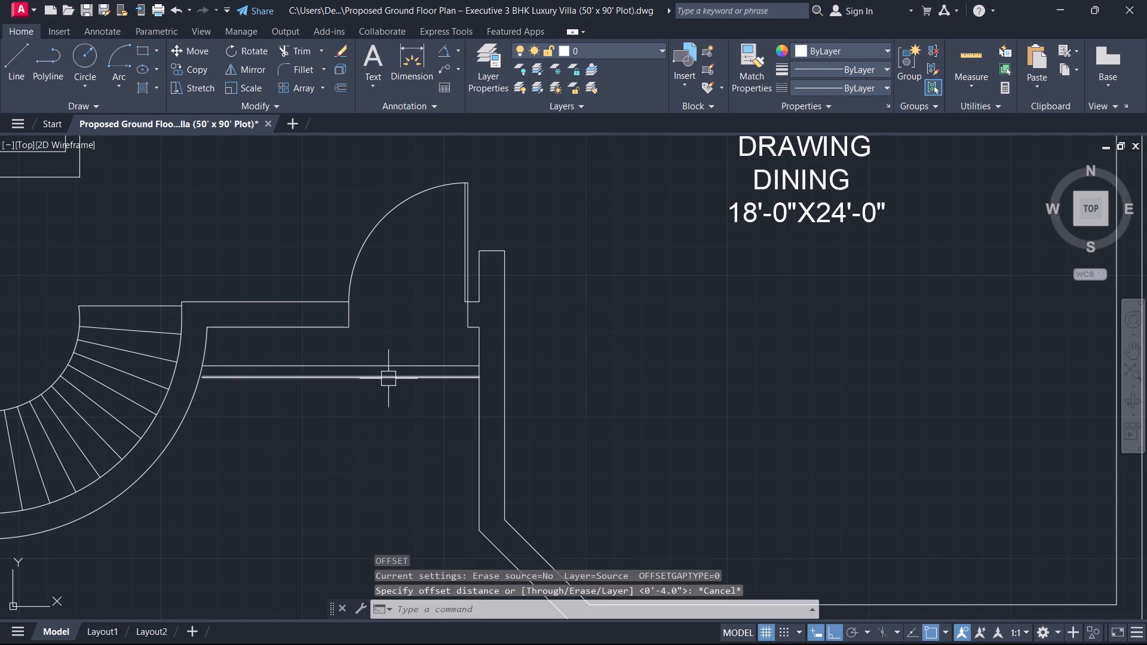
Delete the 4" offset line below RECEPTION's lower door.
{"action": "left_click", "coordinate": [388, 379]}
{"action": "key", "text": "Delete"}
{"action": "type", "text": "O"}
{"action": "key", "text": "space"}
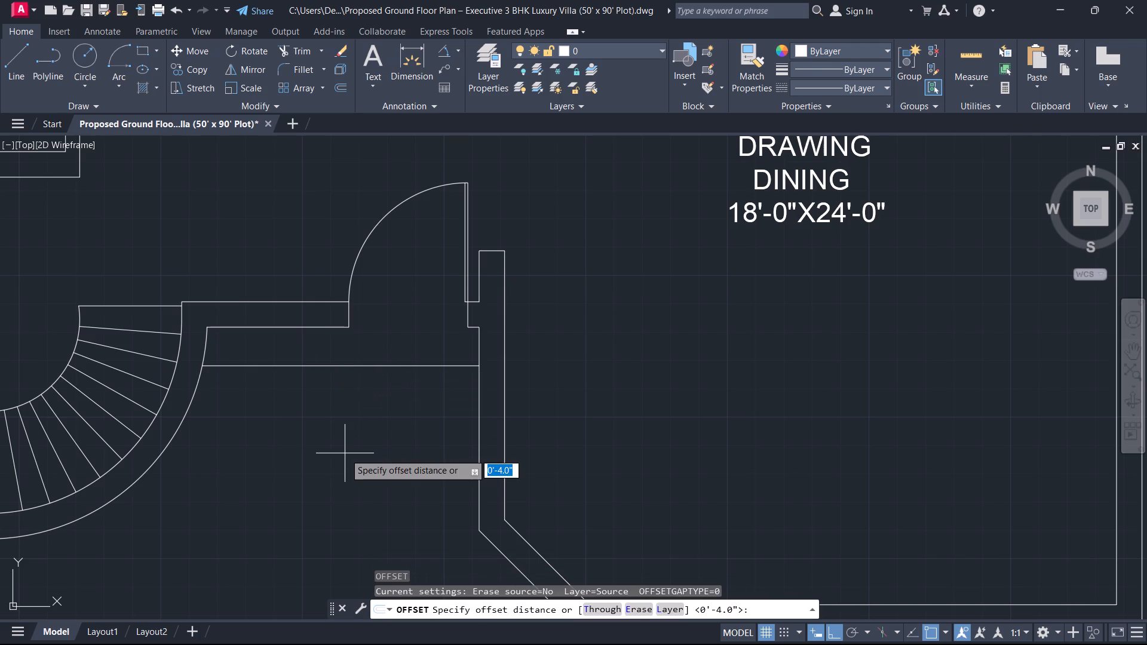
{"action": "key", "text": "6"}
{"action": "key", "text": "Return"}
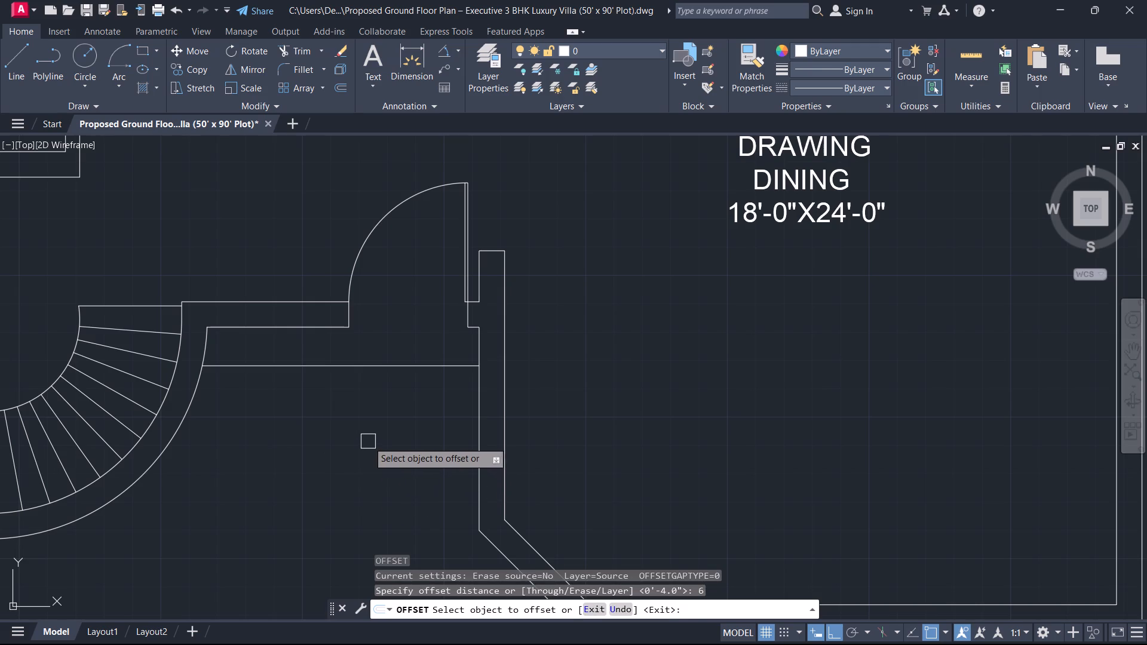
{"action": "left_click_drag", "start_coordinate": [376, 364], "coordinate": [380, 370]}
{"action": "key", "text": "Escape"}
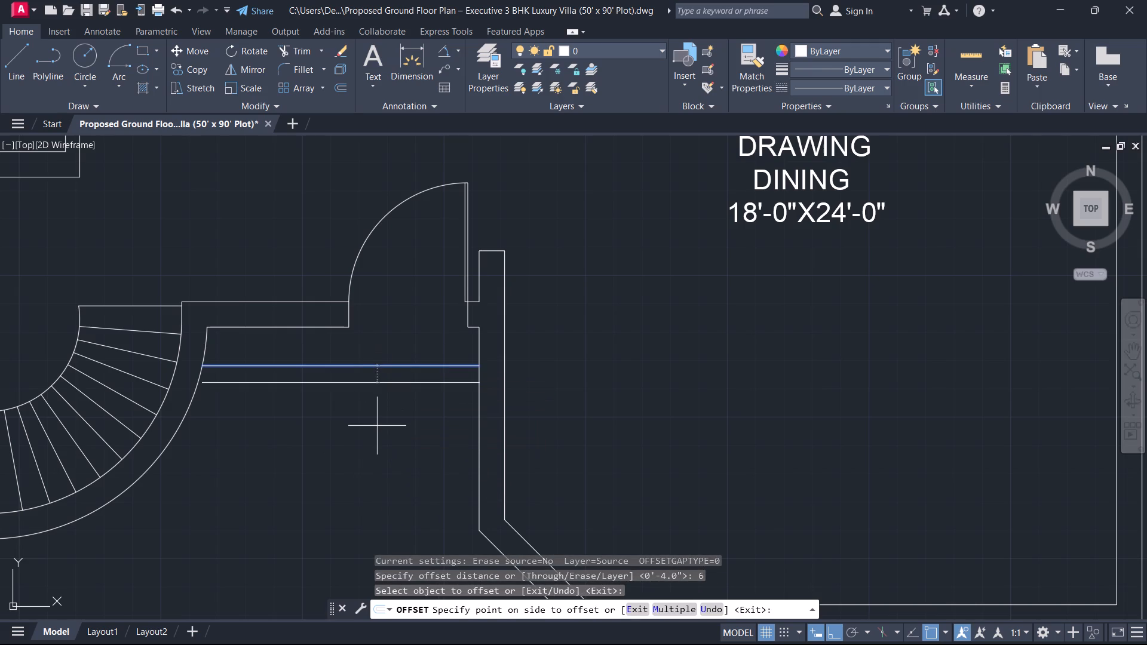
Offset the horizontal line below RECEPTION's lower door 5" downward.
{"action": "key", "text": "o"}
{"action": "key", "text": "space"}
{"action": "key", "text": "5"}
{"action": "key", "text": "Return"}
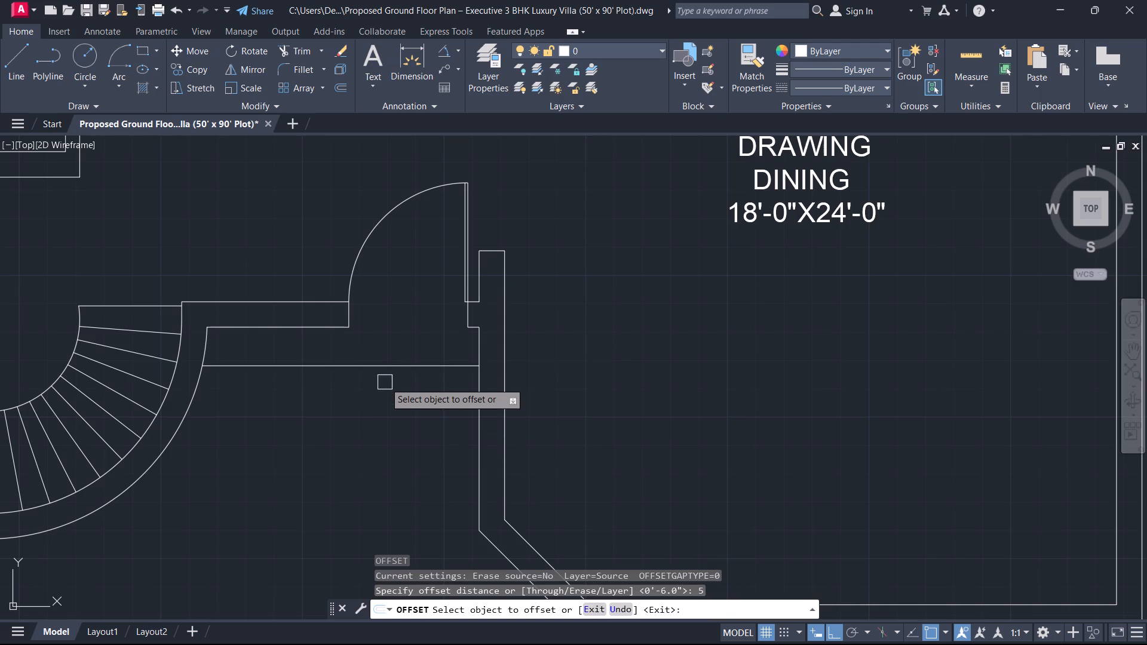
{"action": "left_click", "coordinate": [357, 370]}
{"action": "left_click", "coordinate": [354, 408]}
{"action": "key", "text": "Escape"}
Extend the 5" offset line below RECEPTION's lower door to the curved stair wall.
{"action": "type", "text": "EX"}
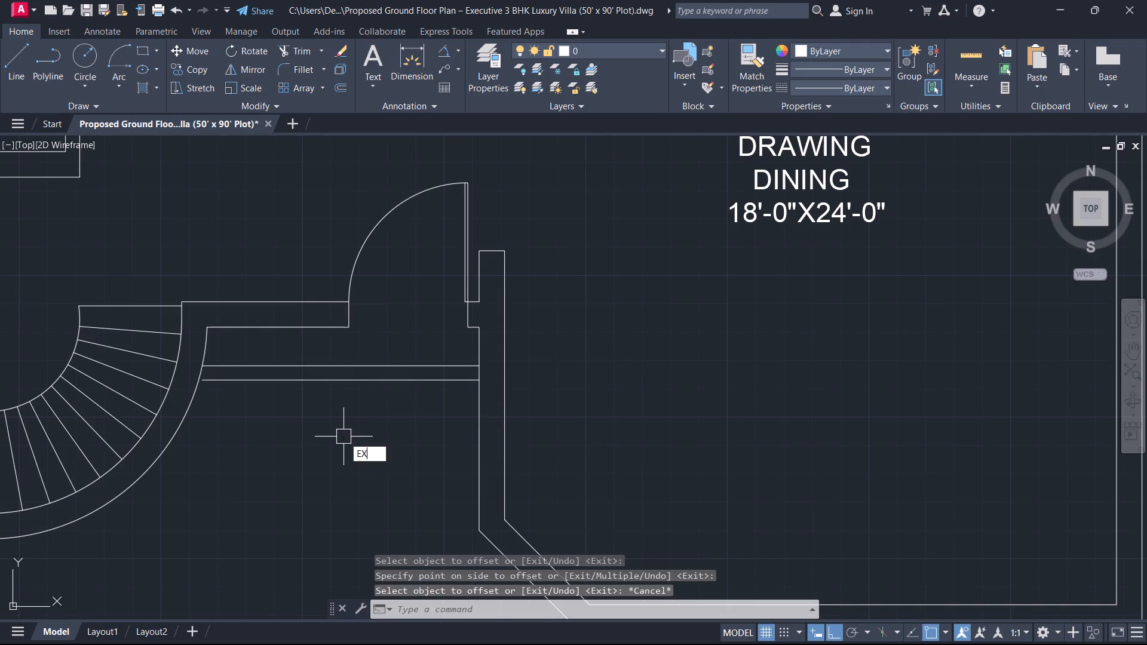
{"action": "key", "text": "space"}
{"action": "left_click", "coordinate": [321, 379]}
{"action": "key", "text": "Escape"}
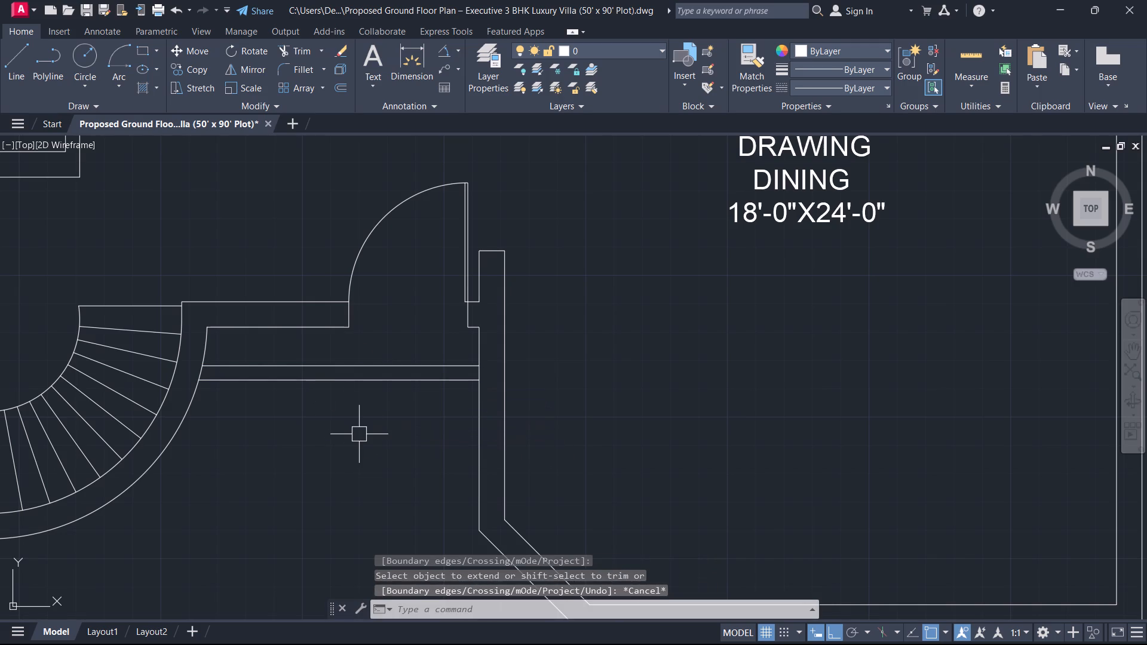
Offset the inner vertical wall line below the door 5" to the left.
{"action": "type", "text": "O"}
{"action": "key", "text": "space"}
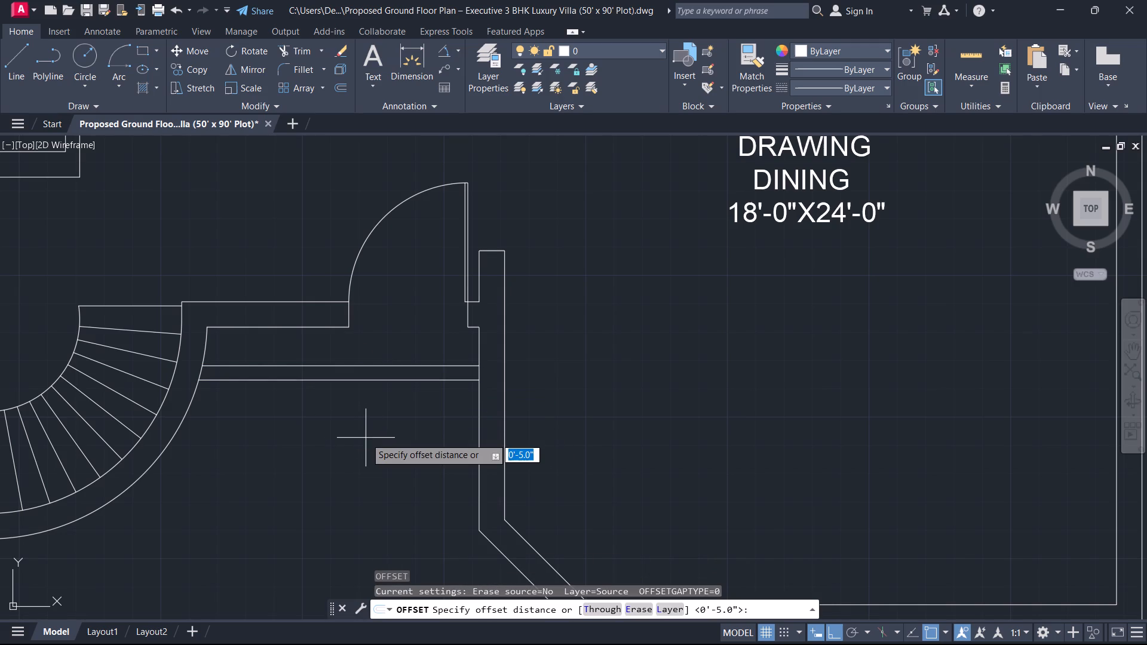
{"action": "key", "text": "5"}
{"action": "key", "text": "Return"}
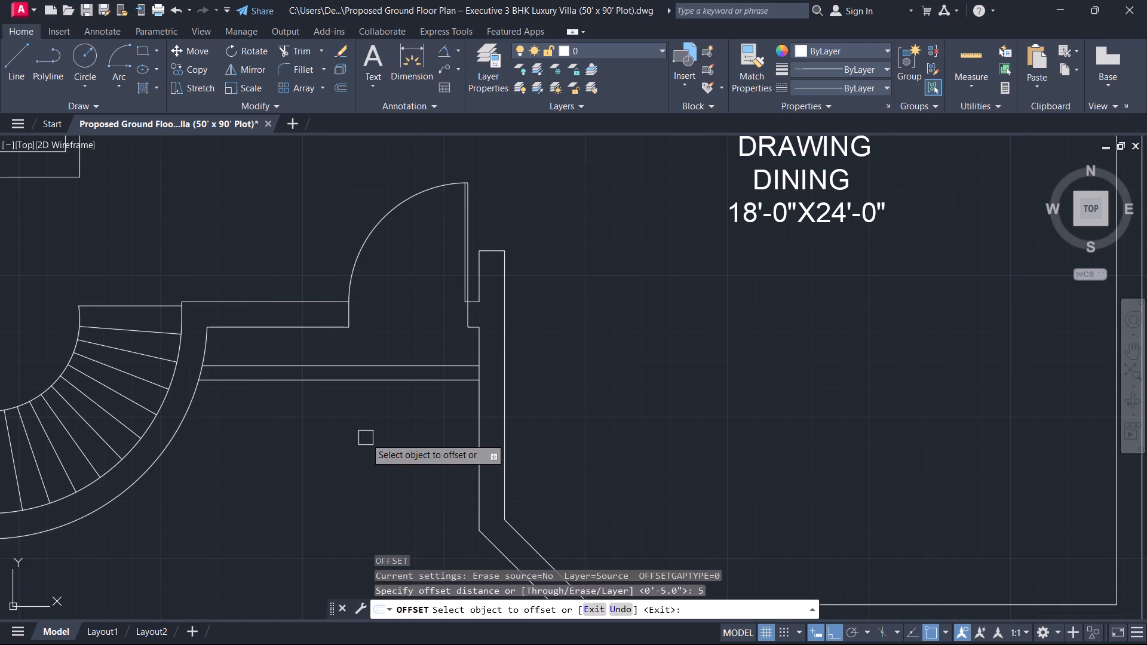
{"action": "left_click_drag", "start_coordinate": [480, 446], "coordinate": [473, 443]}
{"action": "left_click", "coordinate": [403, 448]}
{"action": "key", "text": "Escape"}
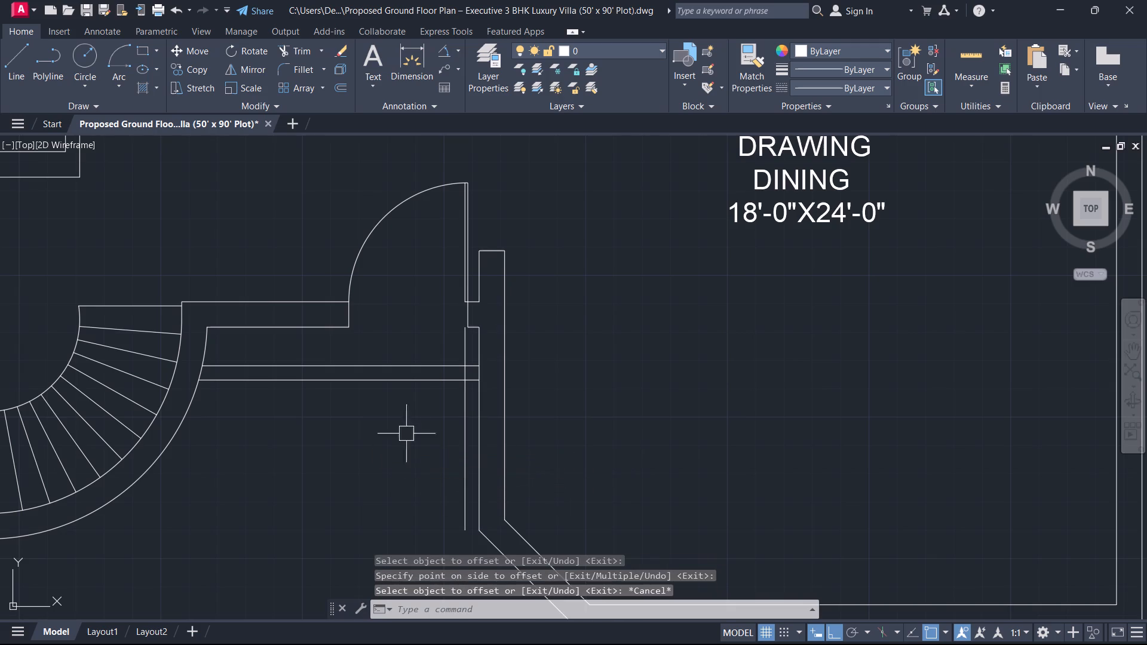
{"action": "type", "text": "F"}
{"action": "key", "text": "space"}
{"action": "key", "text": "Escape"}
Trim the part of the offset vertical line that extends above the upper horizontal line.
{"action": "scroll", "coordinate": [465, 352], "scroll_direction": "up", "scroll_amount": 2}
{"action": "type", "text": "TR"}
{"action": "key", "text": "space"}
{"action": "left_click", "coordinate": [471, 349]}
{"action": "left_click", "coordinate": [426, 343]}
{"action": "key", "text": "Escape"}
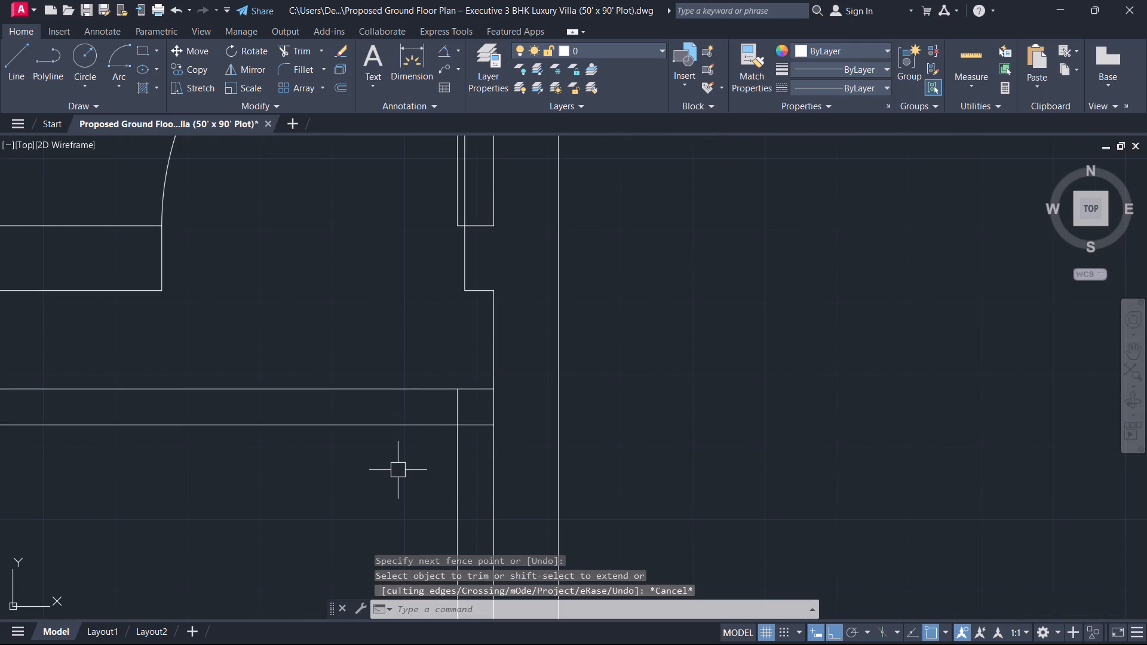
Offset the lower of the two horizontal lines 3' downward.
{"action": "type", "text": "O 3'"}
{"action": "key", "text": "Return"}
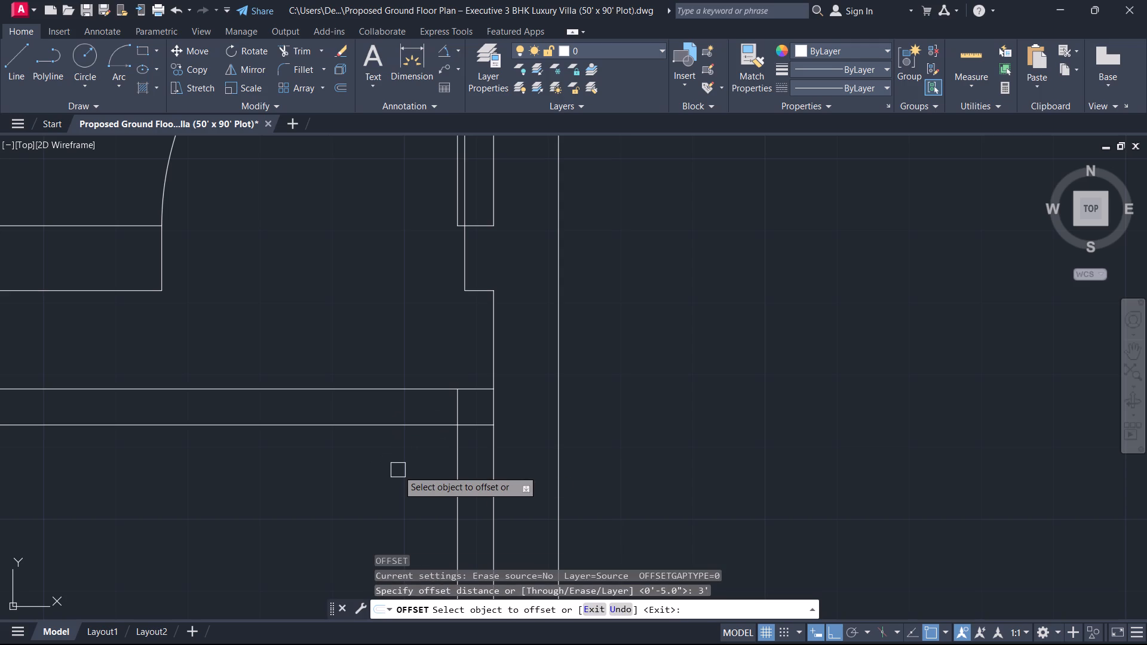
{"action": "left_click", "coordinate": [386, 425]}
{"action": "left_click", "coordinate": [394, 479]}
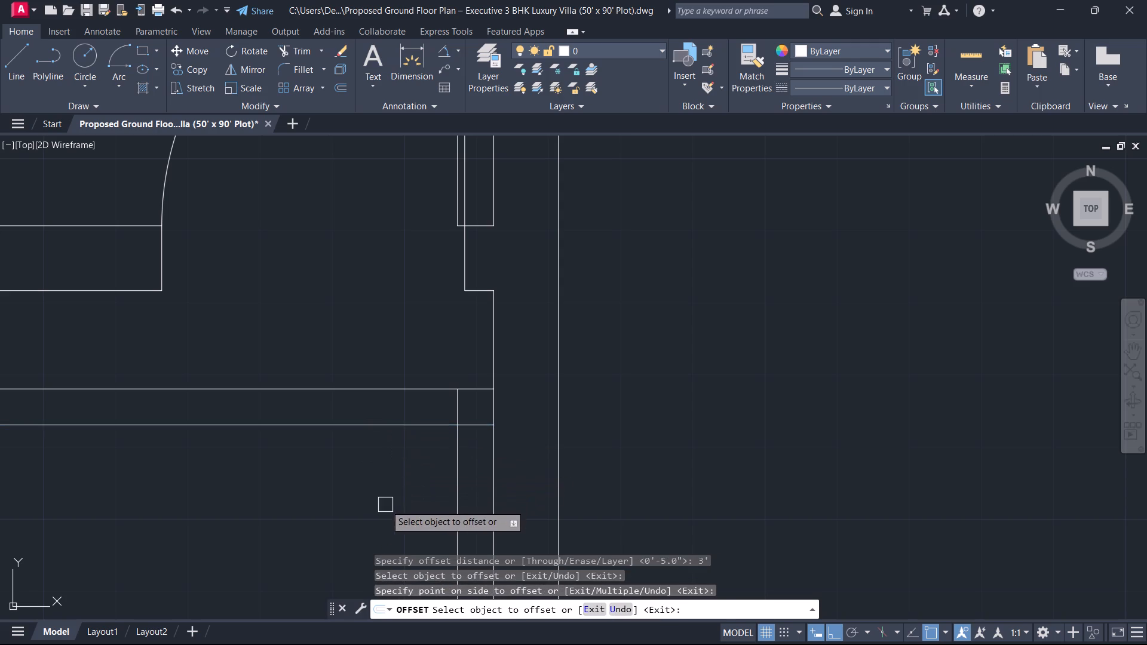
{"action": "key", "text": "Escape"}
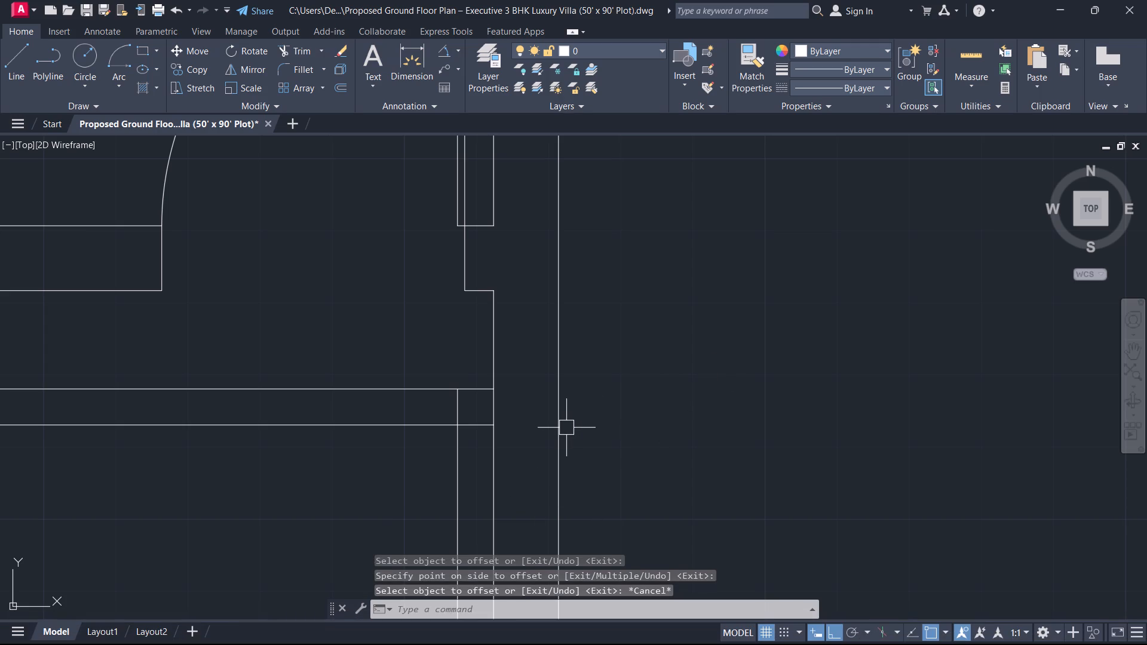
Offset the vertical line beside the wall 3' to the left, toward the stair.
{"action": "scroll", "coordinate": [345, 461], "scroll_direction": "down", "scroll_amount": 1}
{"action": "middle_click_drag", "start_coordinate": [342, 467], "coordinate": [556, 417]}
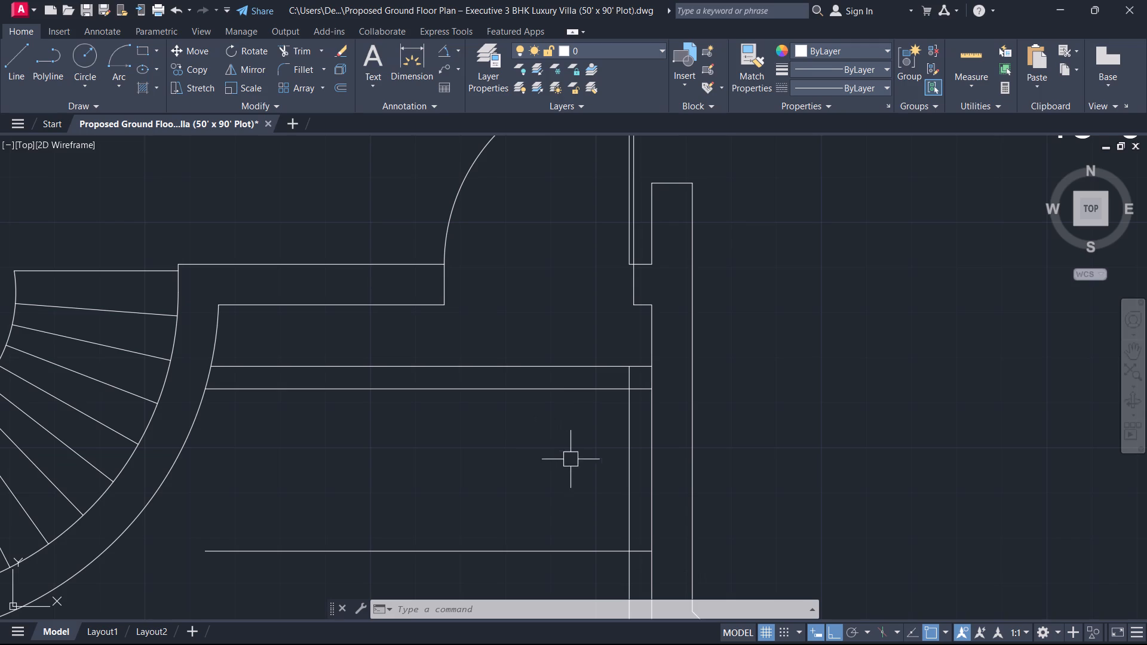
{"action": "scroll", "coordinate": [584, 432], "scroll_direction": "up", "scroll_amount": 1}
{"action": "middle_click_drag", "start_coordinate": [584, 431], "coordinate": [680, 364]}
{"action": "scroll", "coordinate": [680, 364], "scroll_direction": "down", "scroll_amount": 2}
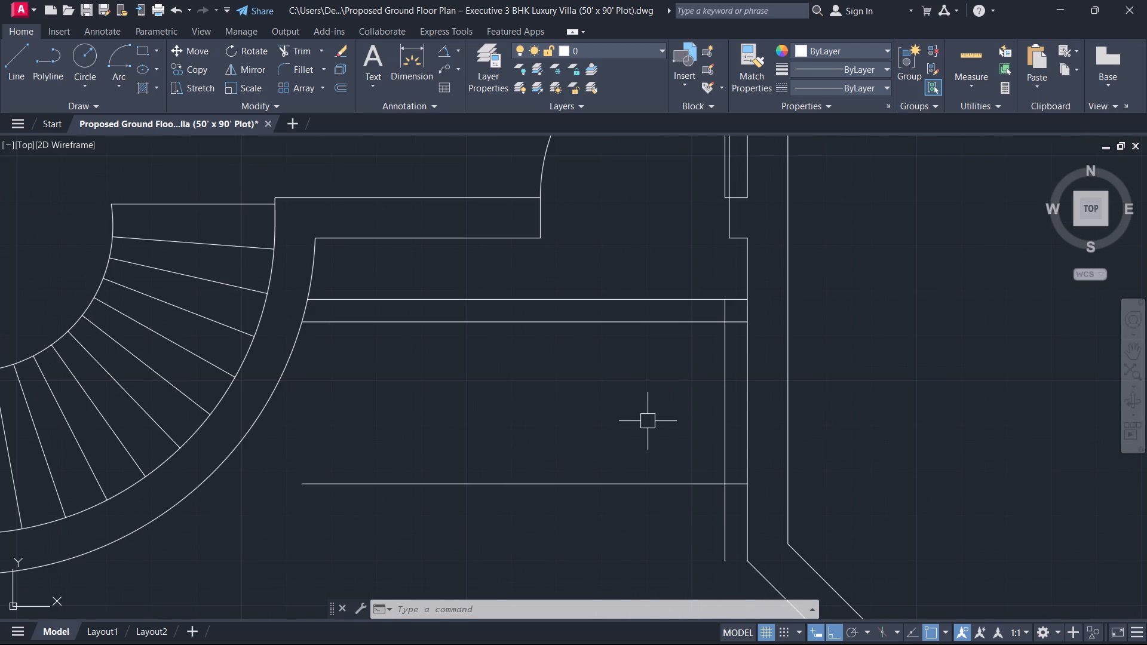
{"action": "type", "text": "O"}
{"action": "key", "text": "space"}
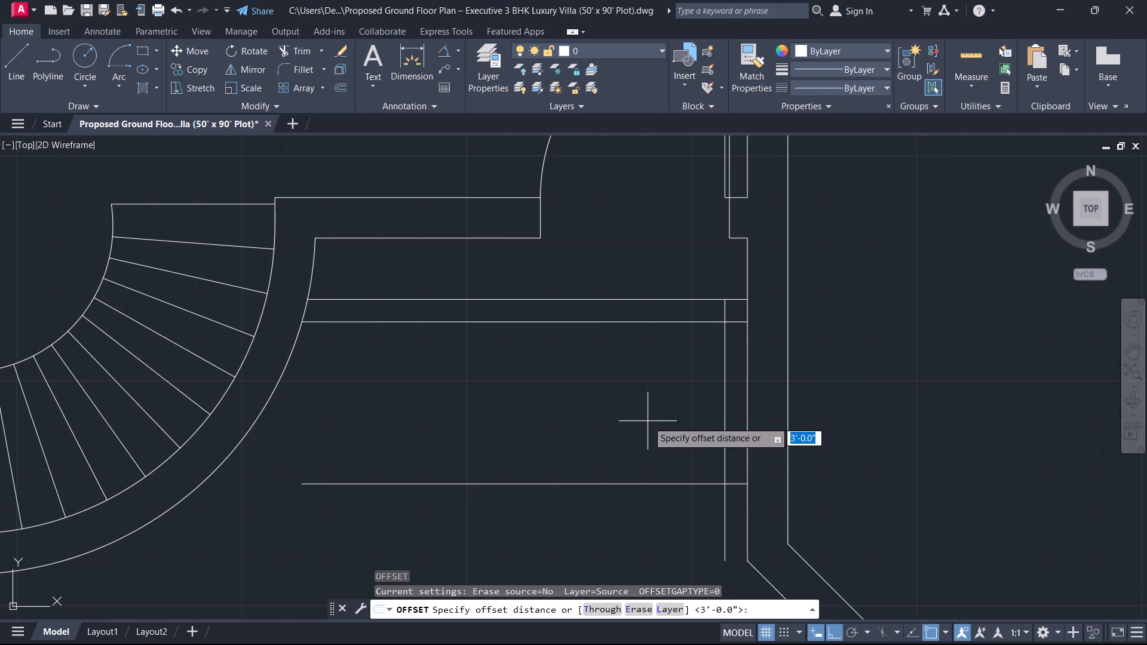
{"action": "key", "text": "space"}
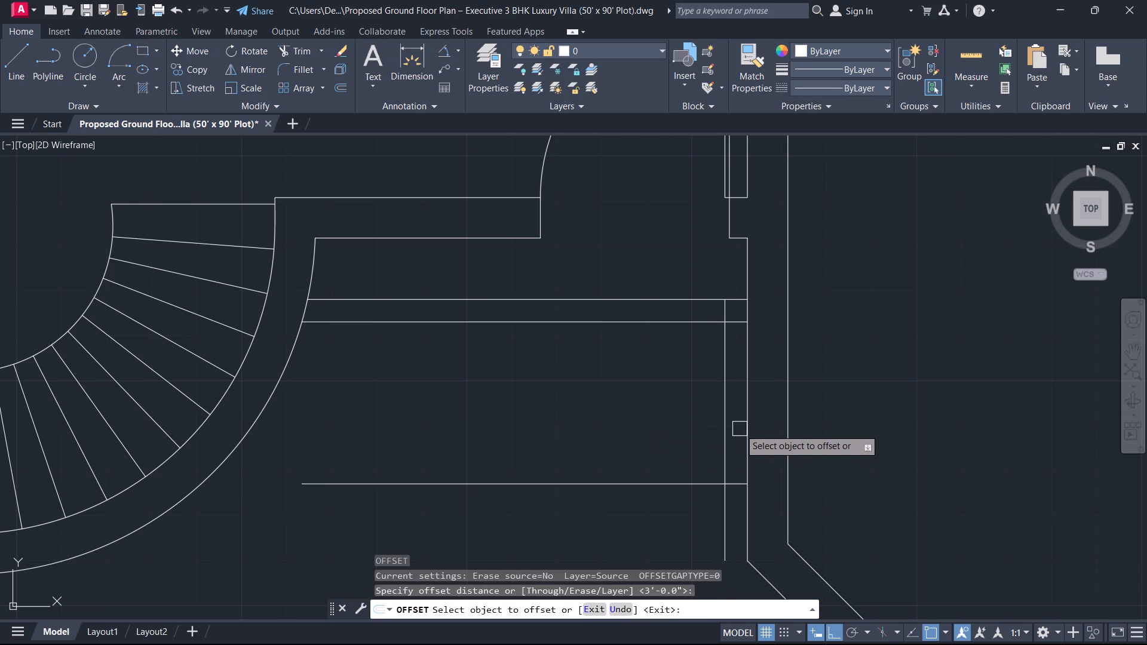
{"action": "left_click", "coordinate": [726, 422]}
{"action": "left_click", "coordinate": [664, 421]}
{"action": "key", "text": "Escape"}
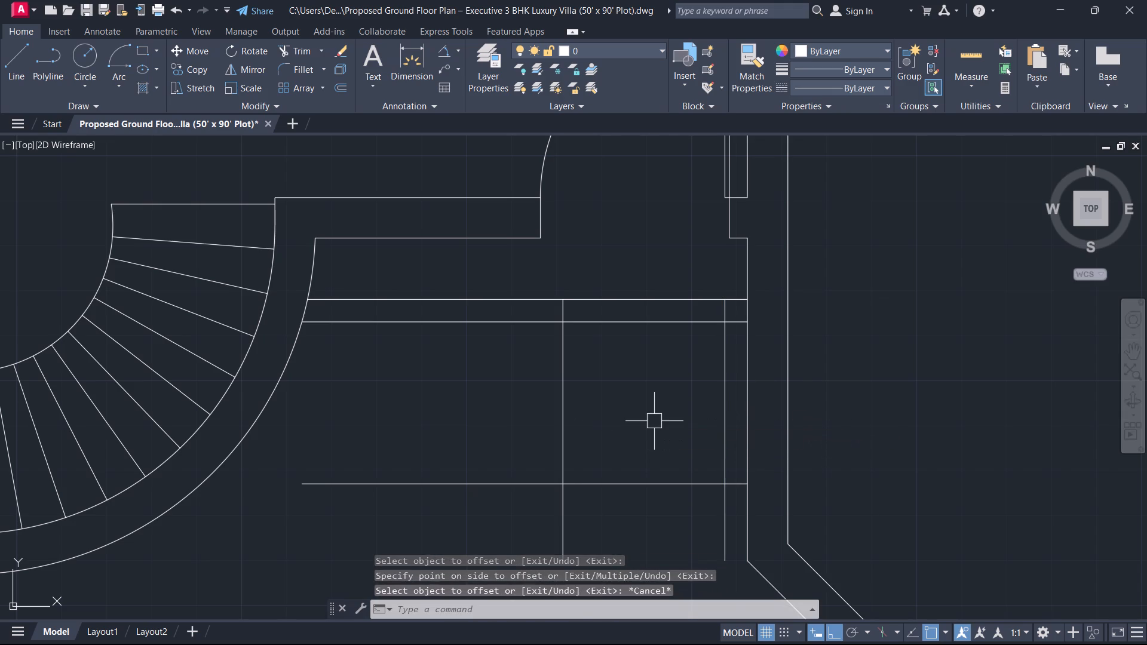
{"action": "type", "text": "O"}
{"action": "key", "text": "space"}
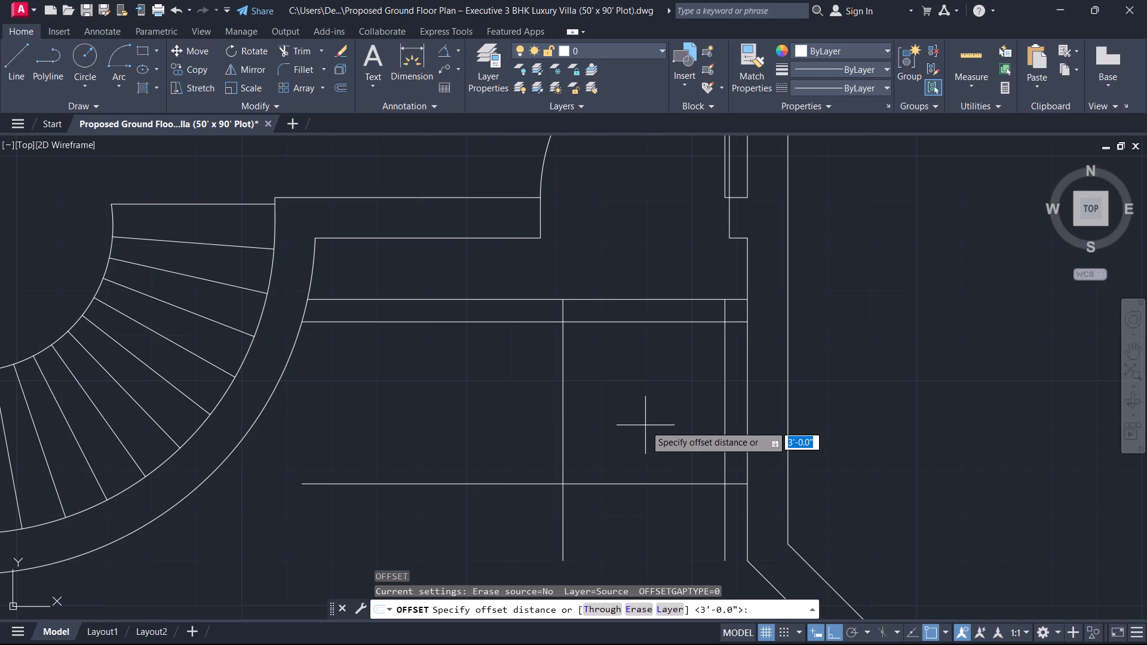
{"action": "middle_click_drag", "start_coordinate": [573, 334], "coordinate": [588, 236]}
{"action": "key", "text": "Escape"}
Offset the vertical line between the wall and the stair 5" to the left.
{"action": "key", "text": "o"}
{"action": "key", "text": "space"}
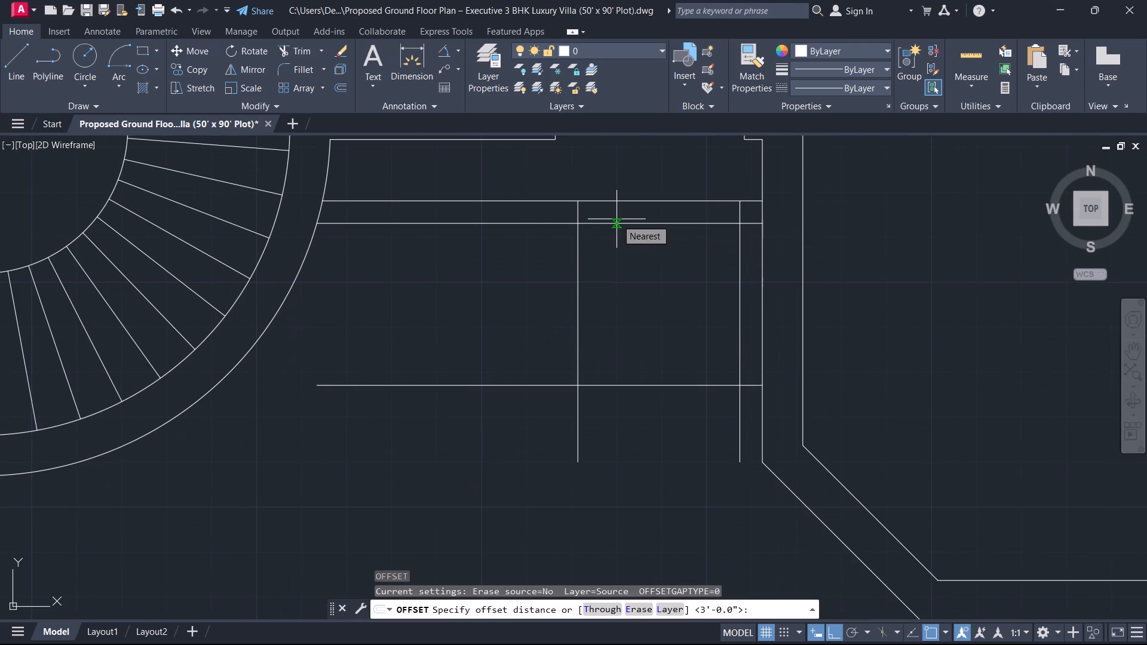
{"action": "key", "text": "5"}
{"action": "key", "text": "Return"}
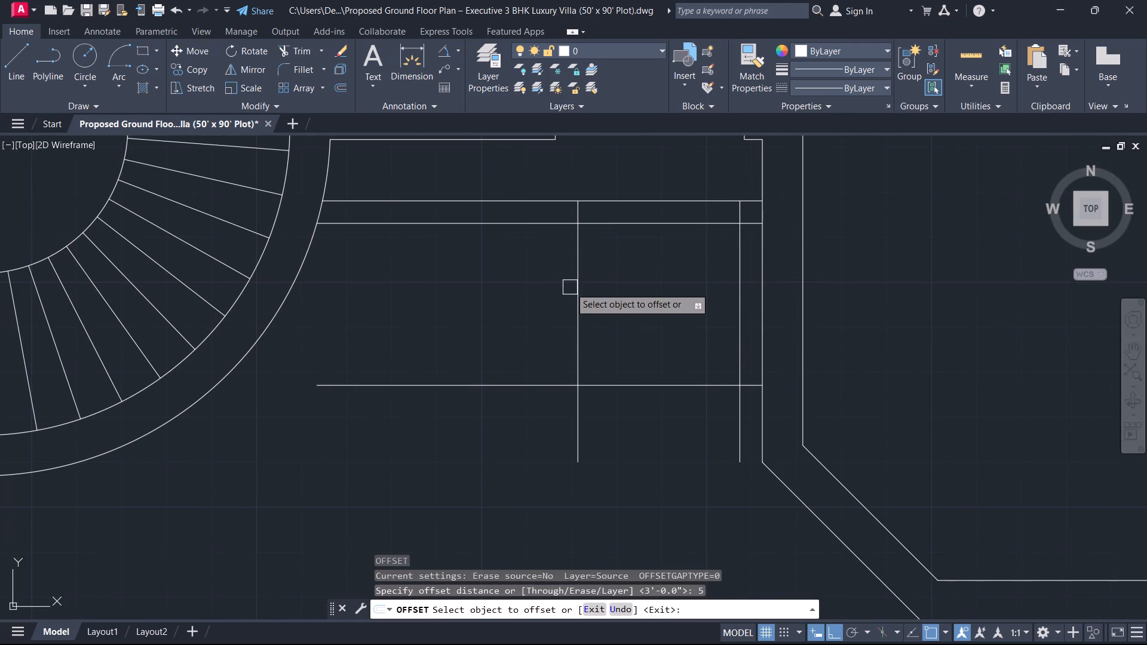
{"action": "left_click", "coordinate": [570, 287]}
{"action": "left_click_drag", "start_coordinate": [572, 289], "coordinate": [561, 288]}
{"action": "left_click_drag", "start_coordinate": [441, 282], "coordinate": [447, 288]}
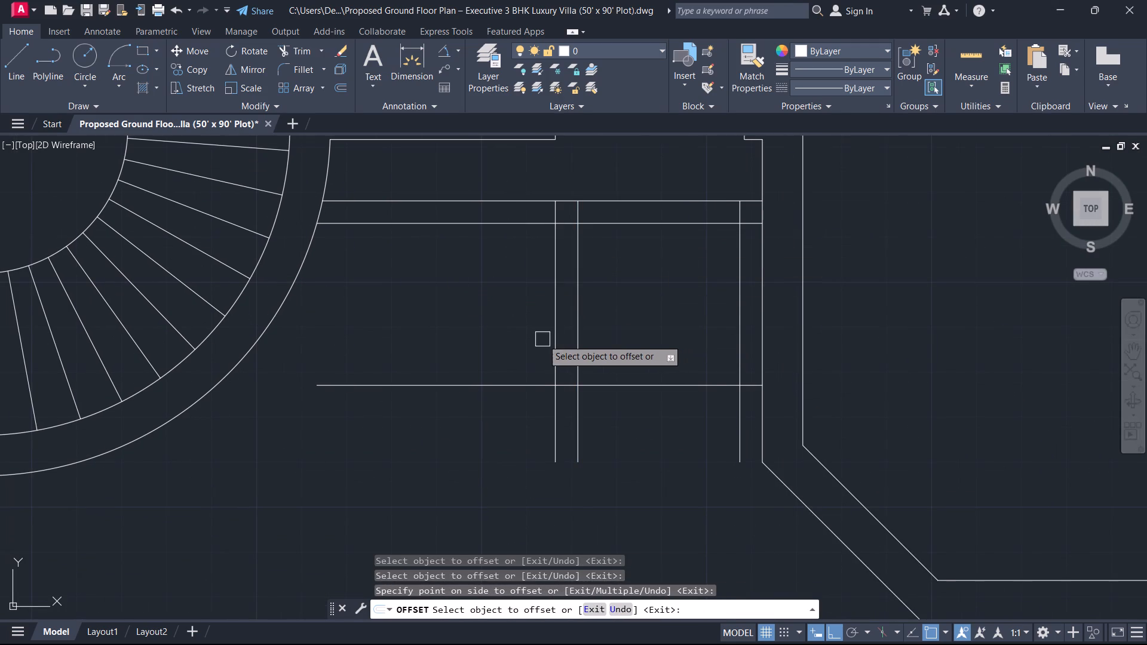
{"action": "key", "text": "Escape"}
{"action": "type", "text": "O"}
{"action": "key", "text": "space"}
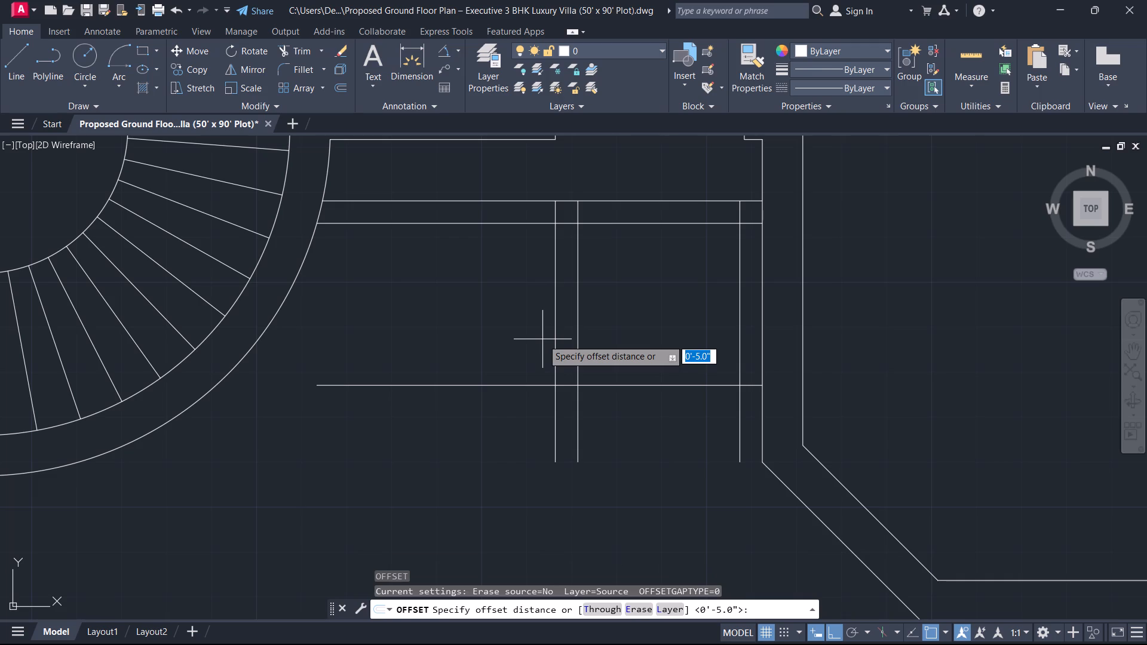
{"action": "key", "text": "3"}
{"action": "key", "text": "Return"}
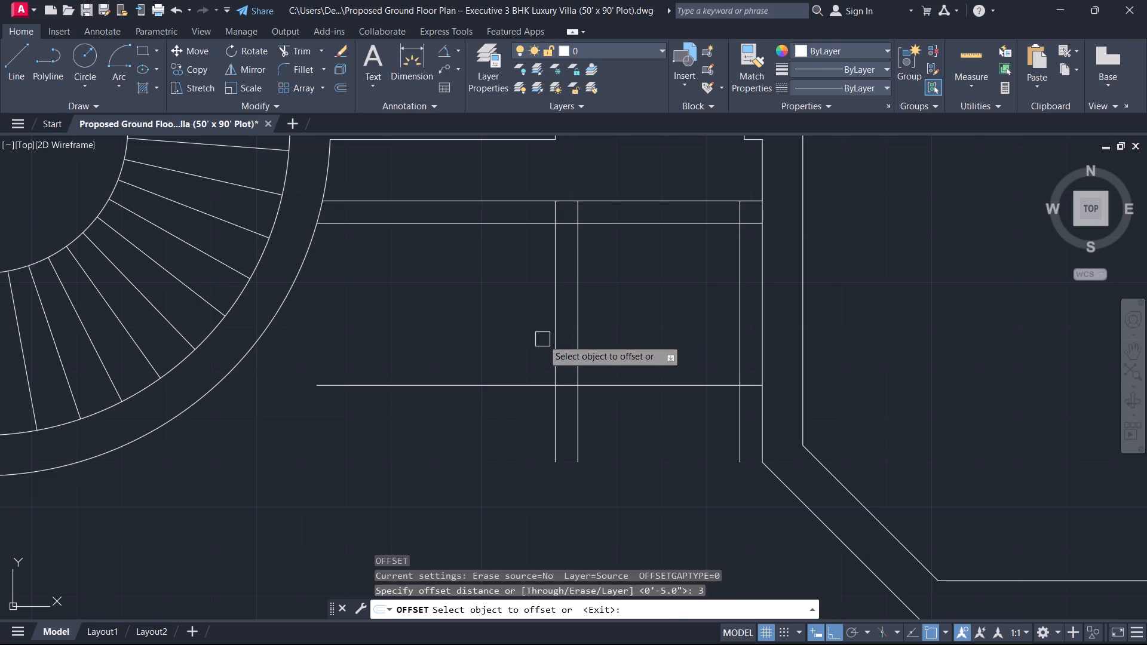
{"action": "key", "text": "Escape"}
Offset the leftmost line of the middle vertical pair 3' toward the stair.
{"action": "type", "text": "O 3'"}
{"action": "key", "text": "Return"}
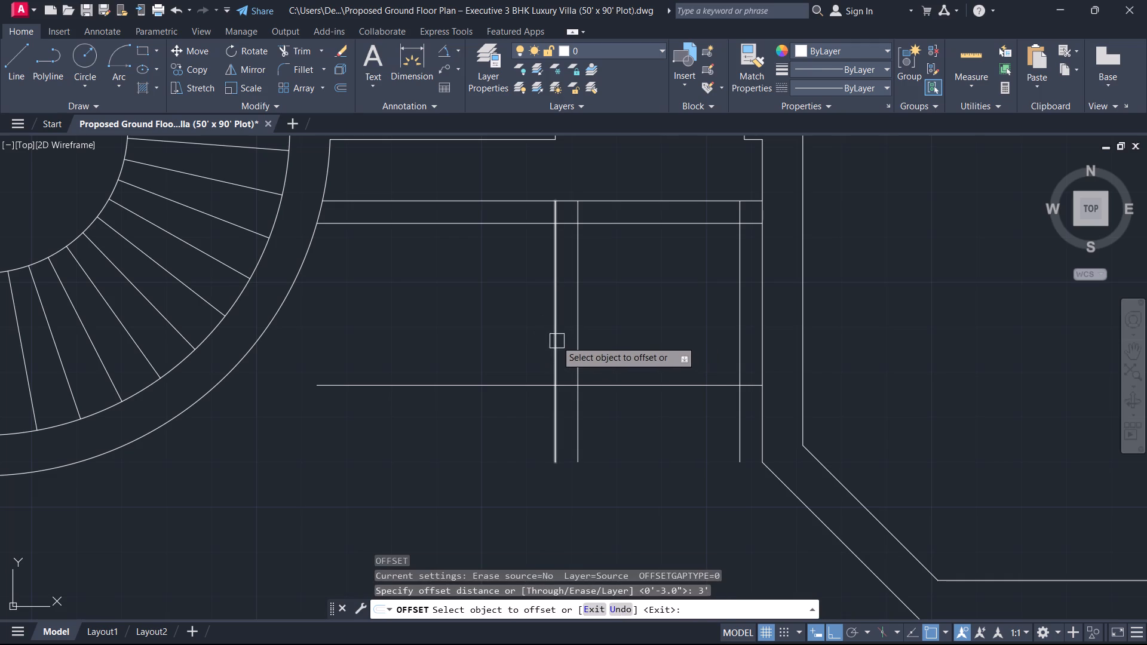
{"action": "left_click", "coordinate": [556, 340]}
{"action": "left_click", "coordinate": [507, 317]}
{"action": "key", "text": "Escape"}
Offset the vertical line nearest the stair 5" to the left.
{"action": "type", "text": "O"}
{"action": "key", "text": "space"}
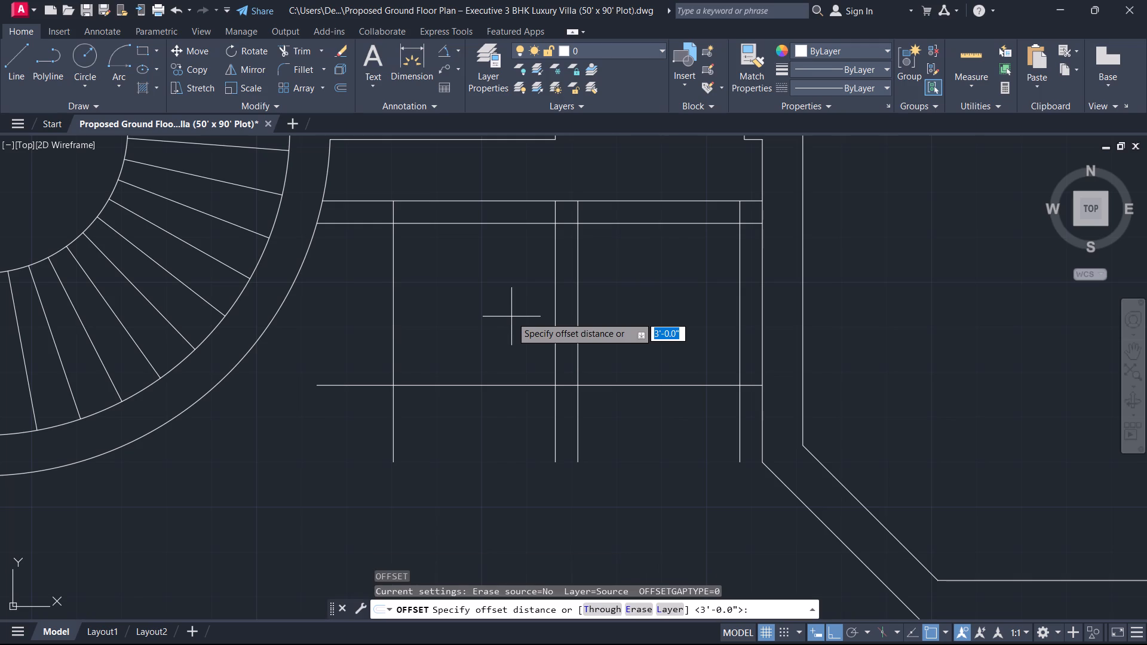
{"action": "key", "text": "5"}
{"action": "key", "text": "Return"}
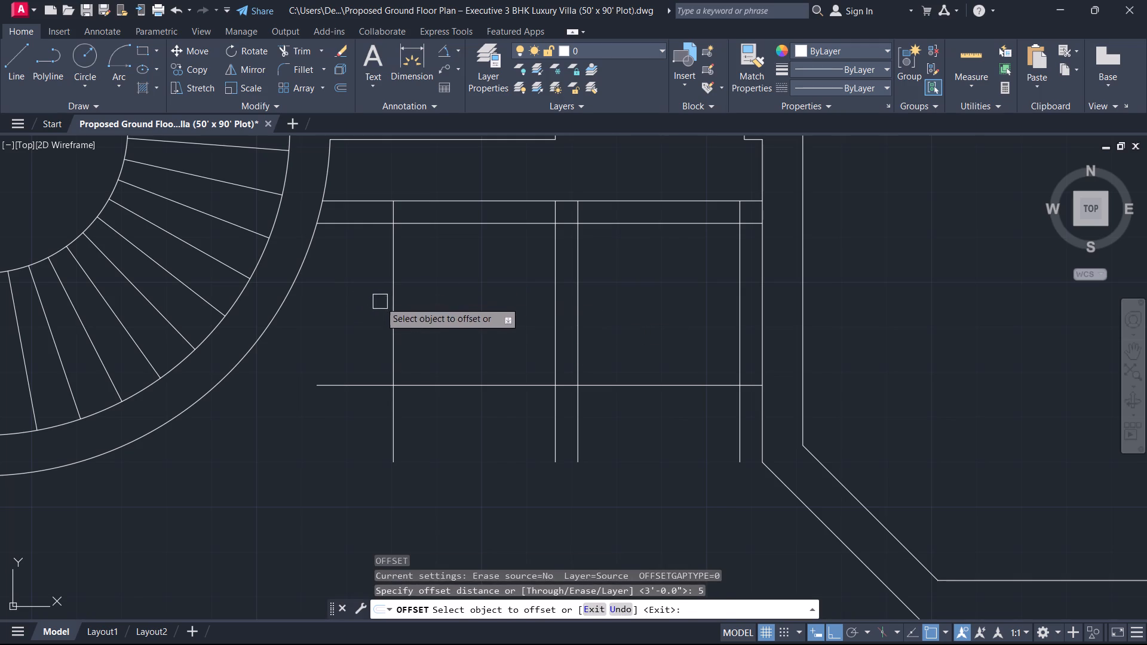
{"action": "left_click", "coordinate": [390, 308]}
{"action": "left_click", "coordinate": [369, 303]}
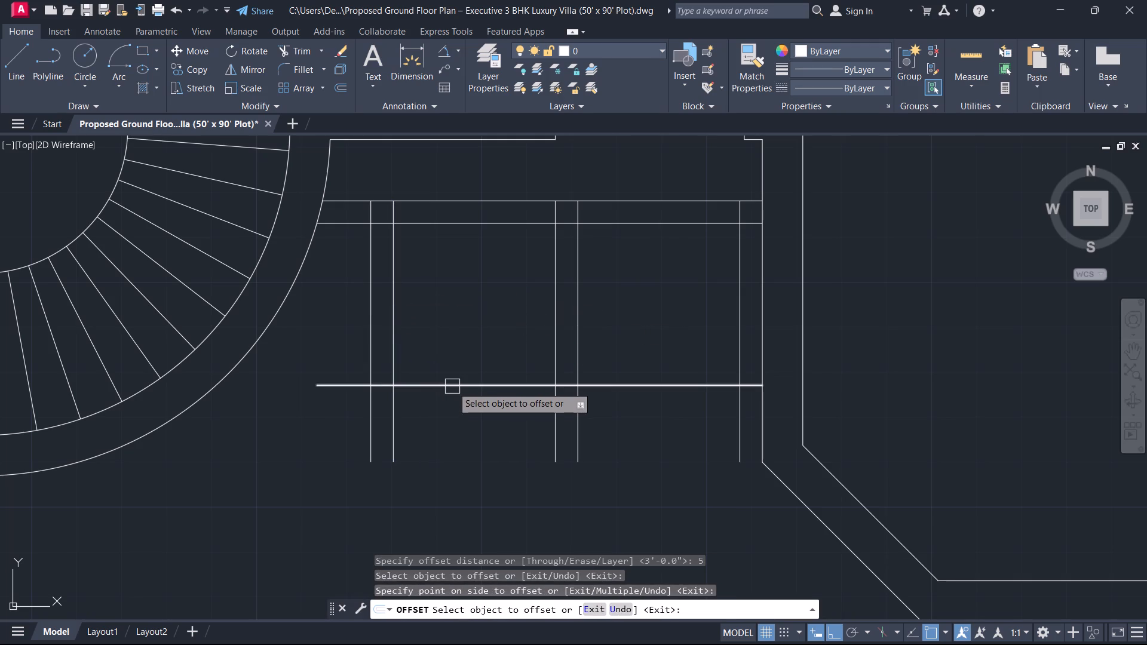
Offset the lowest horizontal line 5" downward.
{"action": "left_click", "coordinate": [452, 386]}
{"action": "left_click", "coordinate": [443, 422]}
{"action": "key", "text": "Escape"}
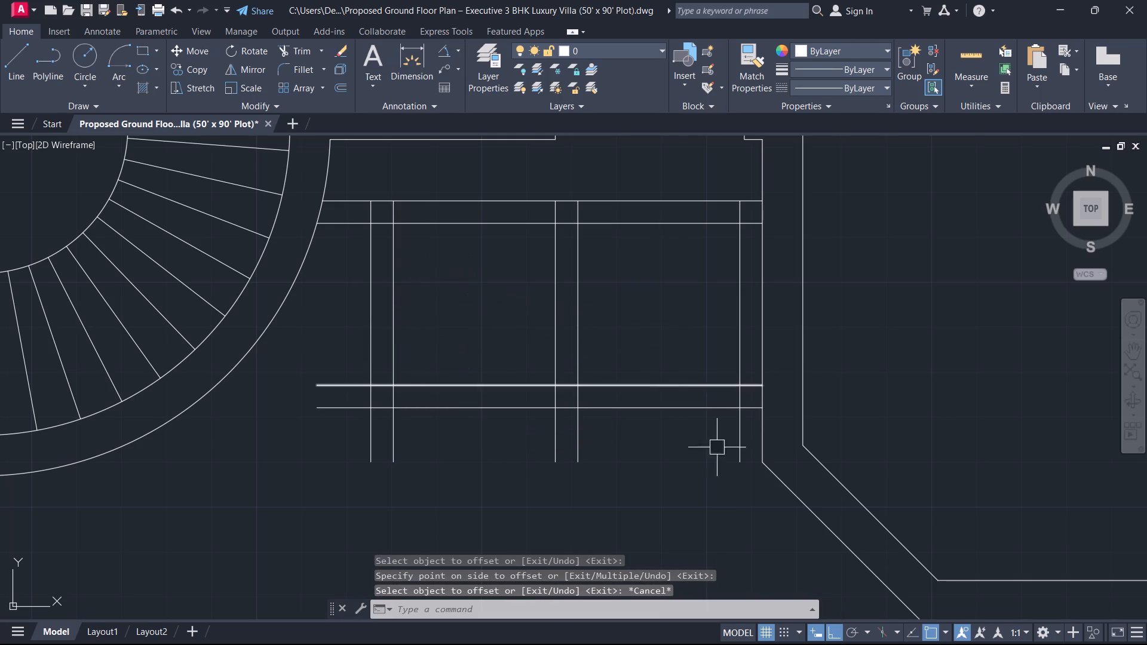
Trim all the vertical line ends that extend below the lowest horizontal line.
{"action": "type", "text": "TR"}
{"action": "key", "text": "space"}
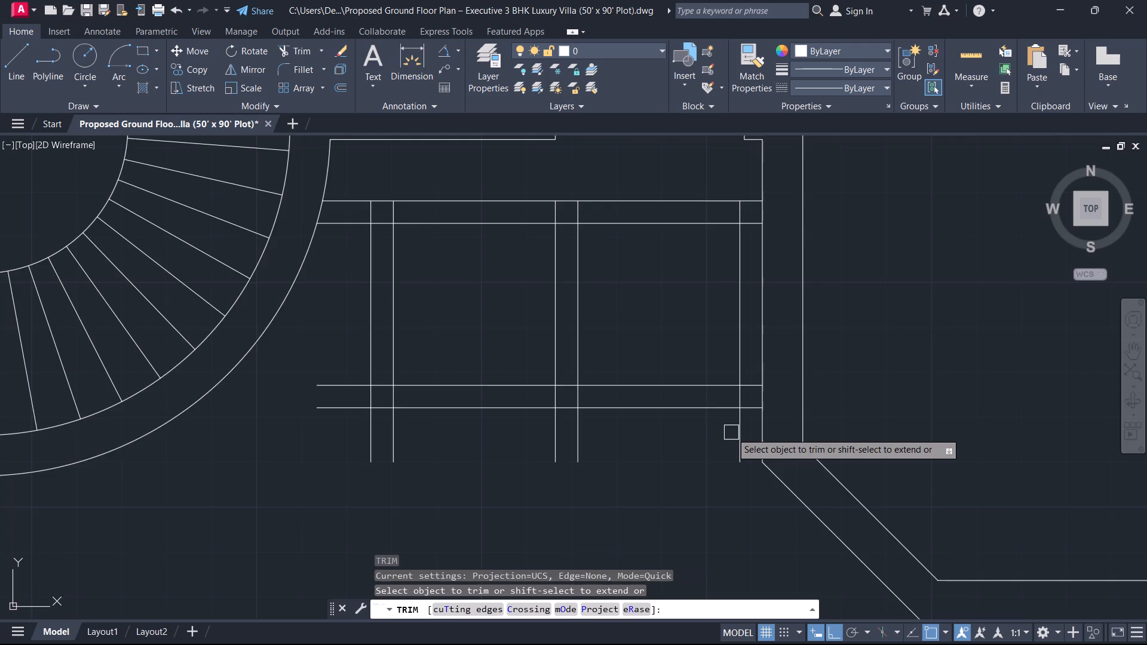
{"action": "scroll", "coordinate": [731, 432], "scroll_direction": "up", "scroll_amount": 3}
{"action": "left_click", "coordinate": [788, 432]}
{"action": "scroll", "coordinate": [441, 453], "scroll_direction": "down", "scroll_amount": 3}
{"action": "middle_click_drag", "start_coordinate": [441, 453], "coordinate": [706, 416]}
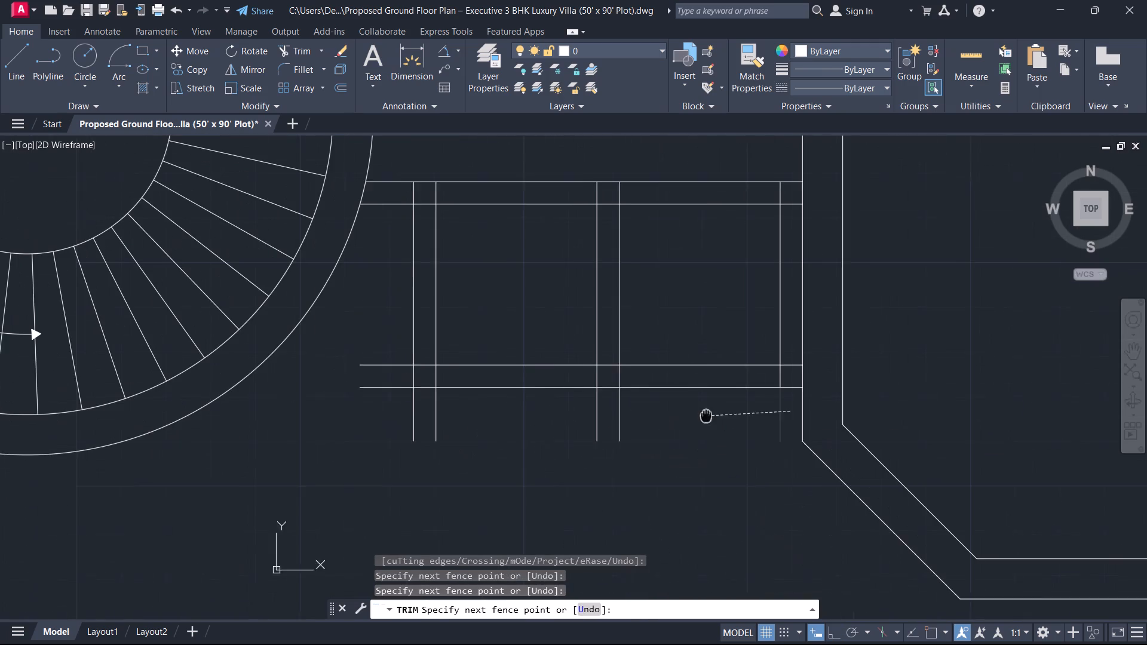
{"action": "middle_click_drag", "start_coordinate": [706, 416], "coordinate": [709, 413]}
{"action": "left_click", "coordinate": [350, 406]}
{"action": "key", "text": "Escape"}
Extend the two lower horizontal lines to the curved stair wall.
{"action": "key", "text": "e"}
{"action": "type", "text": "X"}
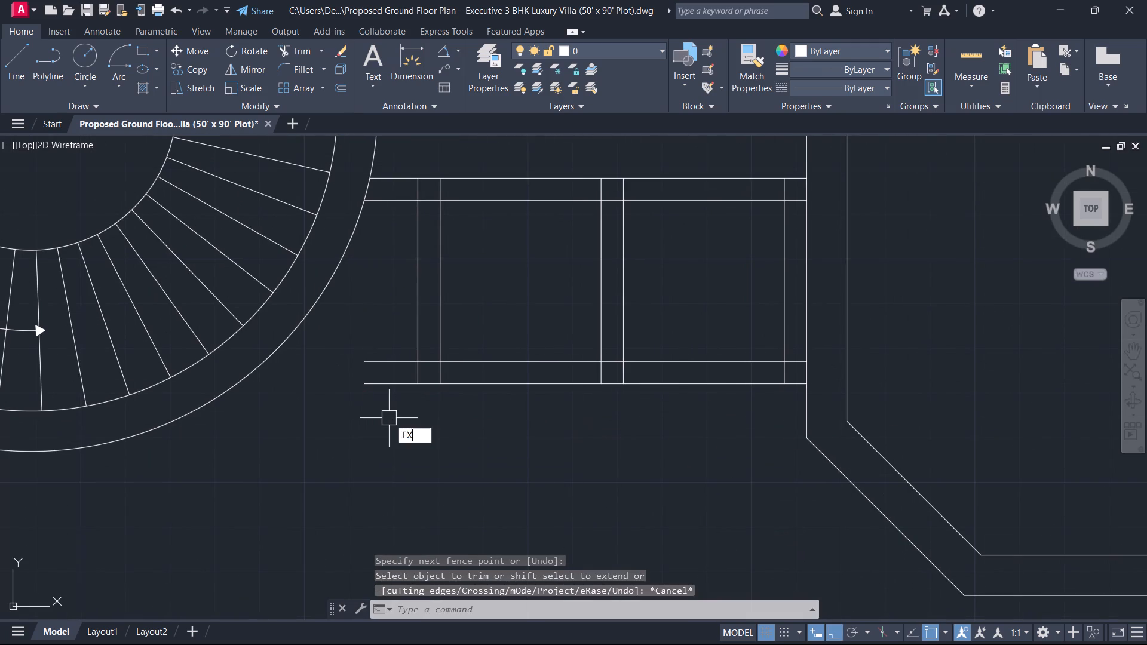
{"action": "key", "text": "space"}
{"action": "left_click", "coordinate": [391, 429]}
{"action": "left_click", "coordinate": [385, 312]}
{"action": "key", "text": "Escape"}
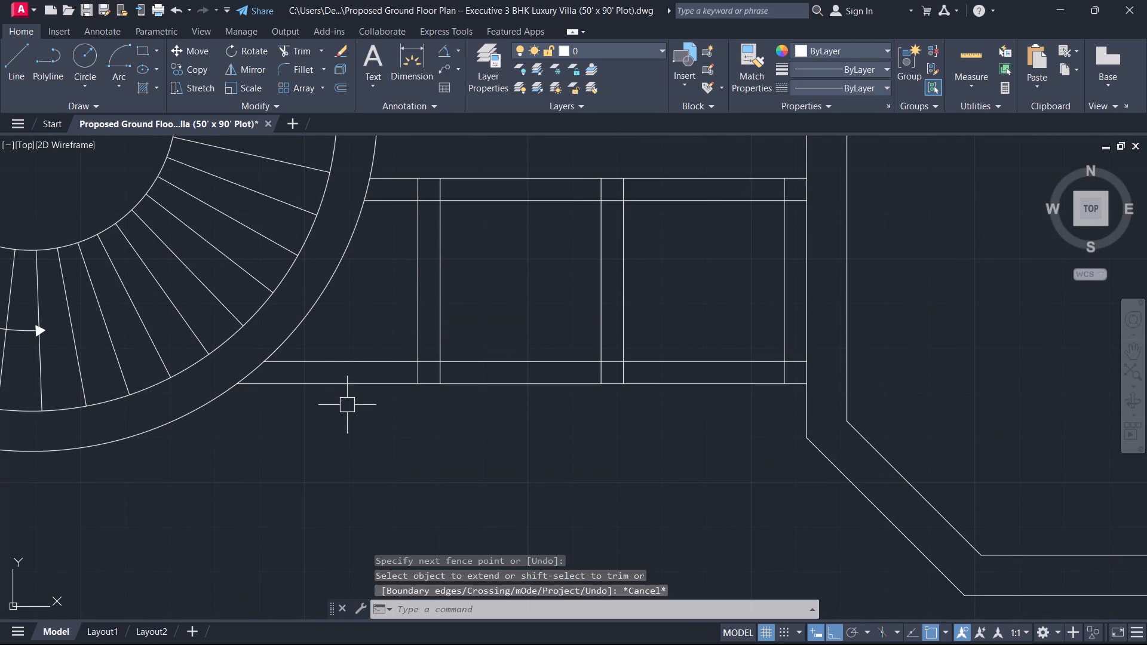
Trim the overlapping segments where the vertical pair nearest the stair meets the lower horizontal pair.
{"action": "scroll", "coordinate": [442, 355], "scroll_direction": "up", "scroll_amount": 1}
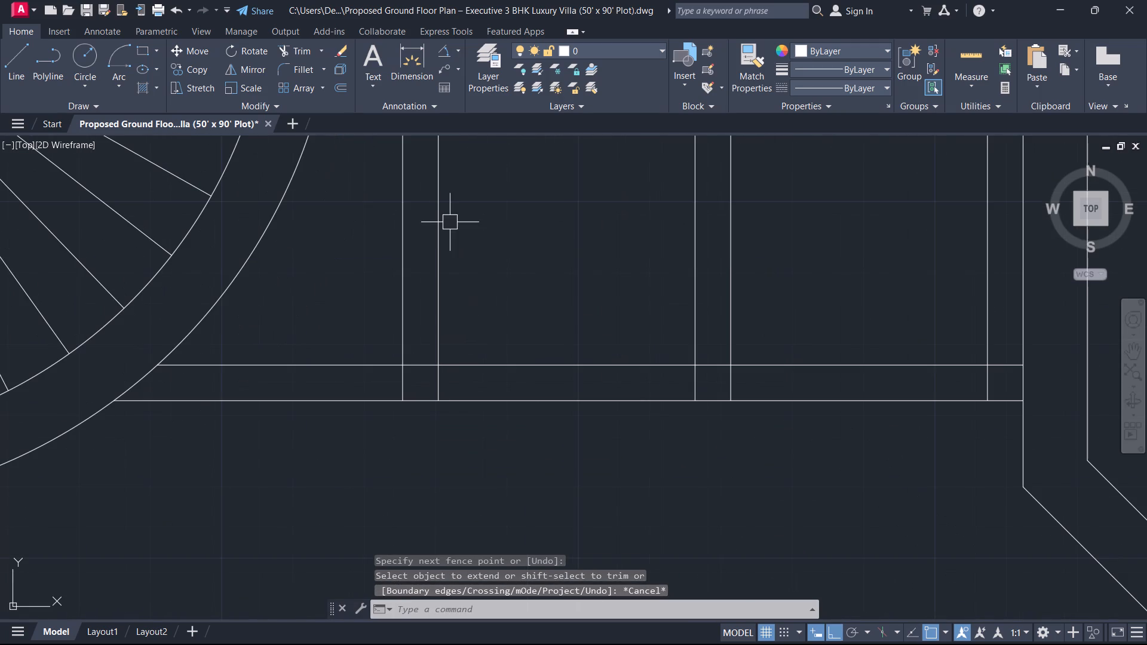
{"action": "type", "text": "TR"}
{"action": "key", "text": "space"}
{"action": "scroll", "coordinate": [415, 375], "scroll_direction": "up", "scroll_amount": 2}
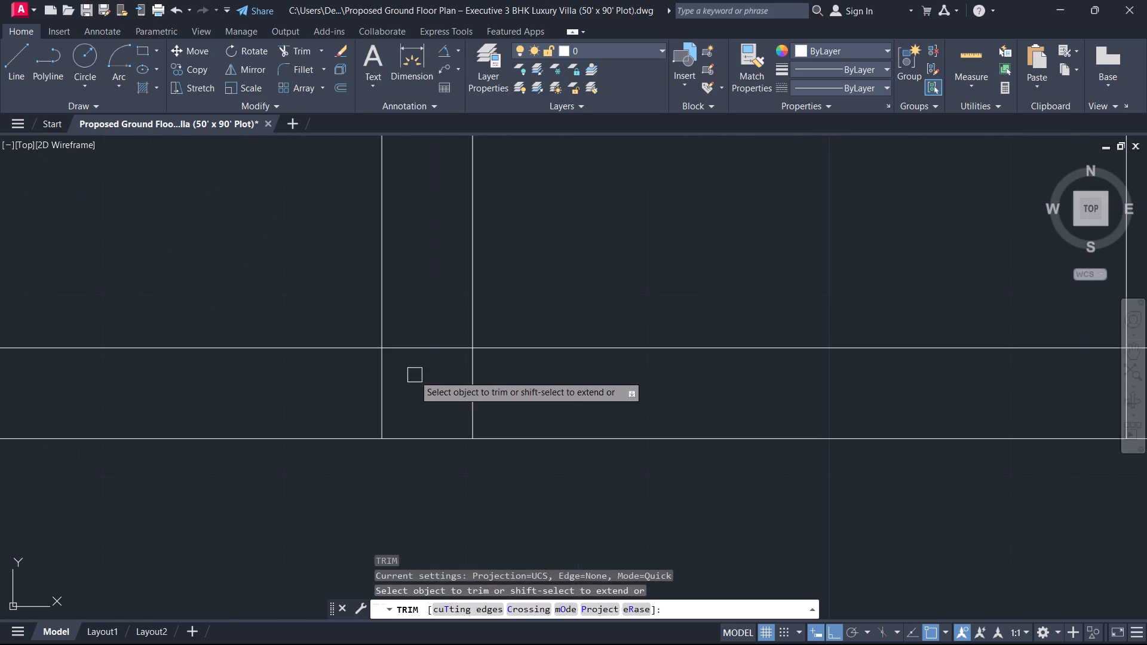
{"action": "left_click_drag", "start_coordinate": [414, 376], "coordinate": [422, 346]}
{"action": "left_click", "coordinate": [419, 297]}
{"action": "left_click_drag", "start_coordinate": [380, 385], "coordinate": [389, 388]}
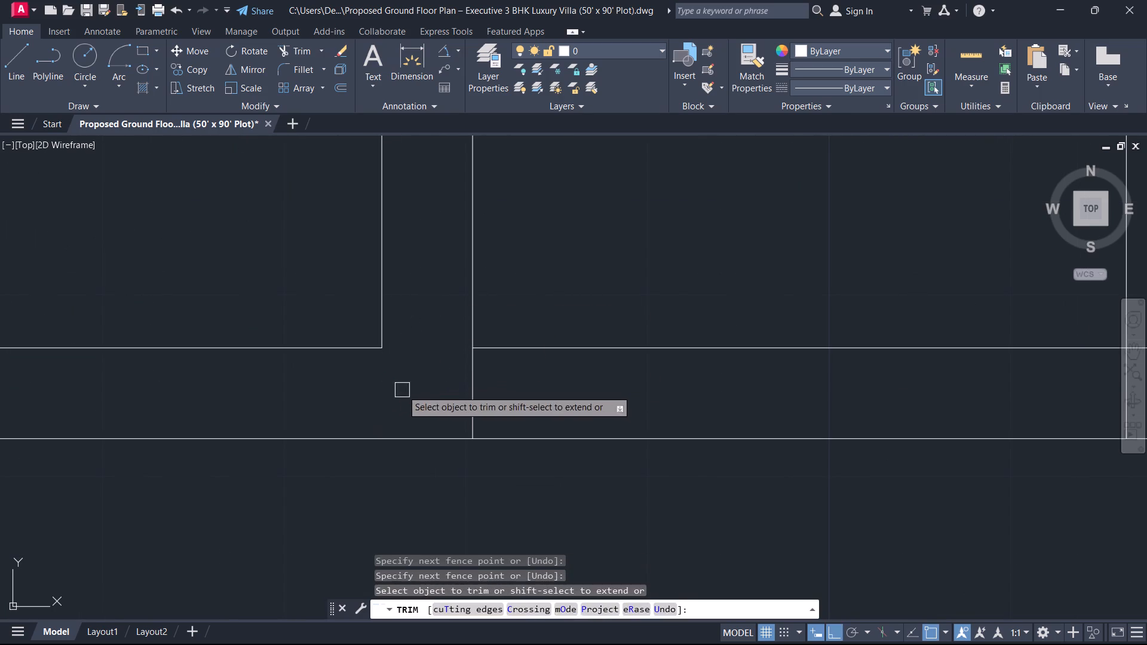
{"action": "left_click", "coordinate": [404, 390]}
{"action": "left_click", "coordinate": [504, 401]}
Trim the overlapping segments where the vertical pair nearest the stair meets the upper horizontal pair.
{"action": "scroll", "coordinate": [564, 388], "scroll_direction": "down", "scroll_amount": 5}
{"action": "scroll", "coordinate": [643, 317], "scroll_direction": "up", "scroll_amount": 4}
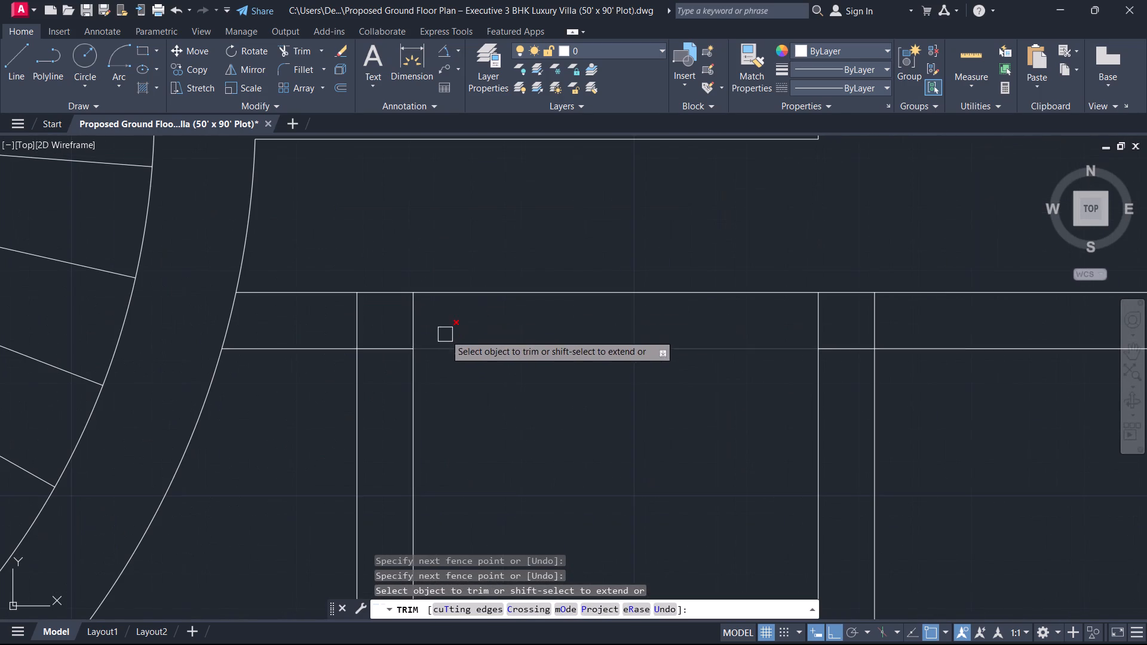
{"action": "left_click_drag", "start_coordinate": [436, 323], "coordinate": [428, 323]}
{"action": "left_click", "coordinate": [331, 318]}
{"action": "left_click", "coordinate": [386, 346]}
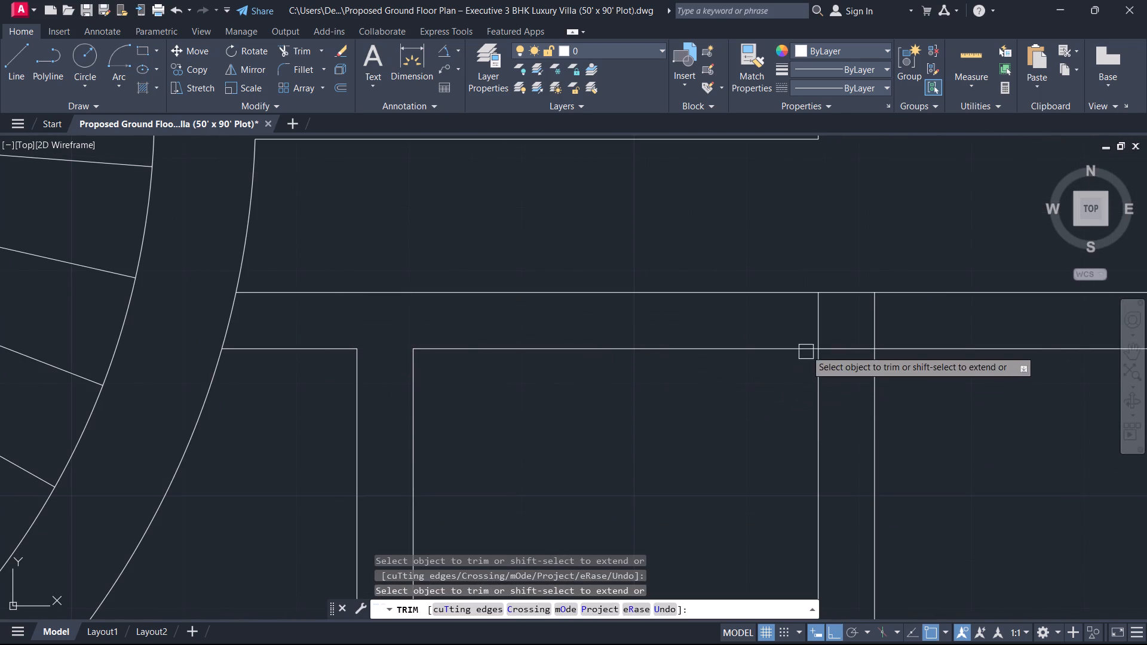
Trim the overlapping segments where the second vertical pair from the stair meets the upper horizontal pair.
{"action": "left_click_drag", "start_coordinate": [898, 324], "coordinate": [884, 327]}
{"action": "left_click", "coordinate": [784, 315]}
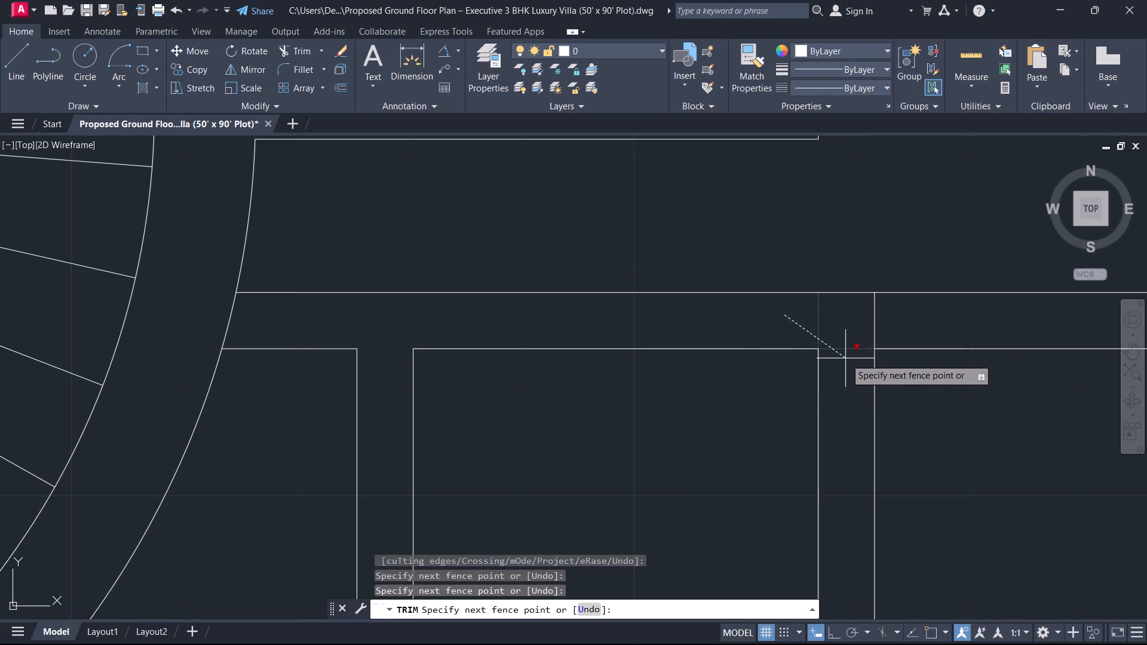
{"action": "left_click", "coordinate": [845, 358]}
{"action": "left_click", "coordinate": [886, 320]}
{"action": "left_click", "coordinate": [832, 331]}
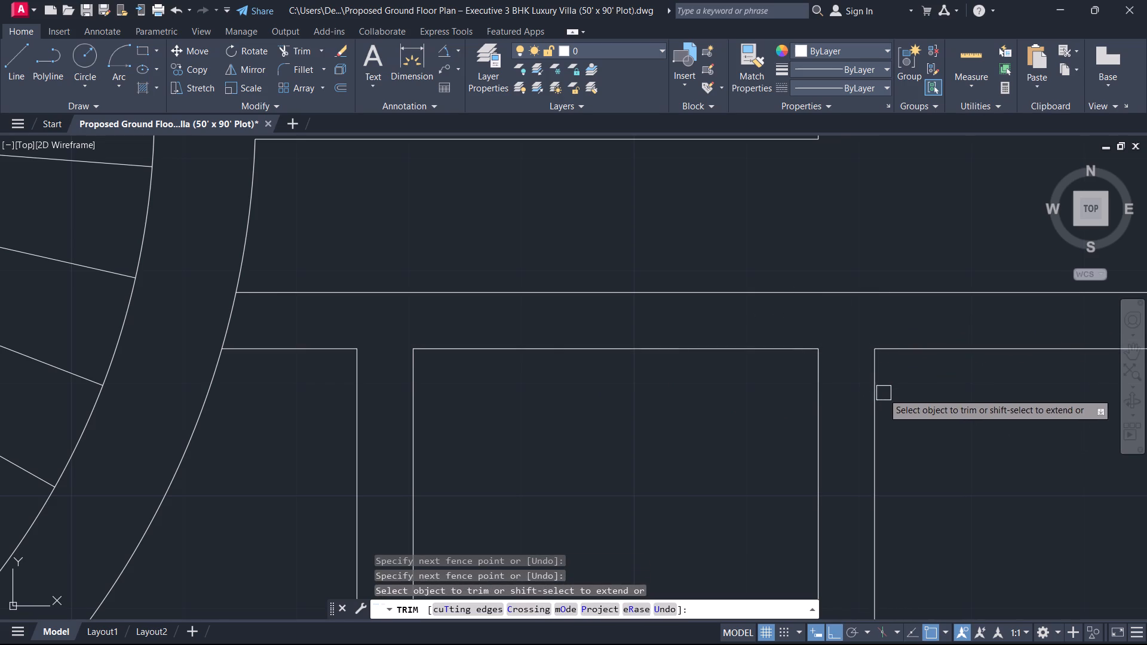
Trim the overlapping segments where the same second vertical pair meets the lower horizontal pair.
{"action": "scroll", "coordinate": [872, 402], "scroll_direction": "down", "scroll_amount": 3}
{"action": "middle_click_drag", "start_coordinate": [861, 434], "coordinate": [750, 268]}
{"action": "scroll", "coordinate": [766, 373], "scroll_direction": "up", "scroll_amount": 4}
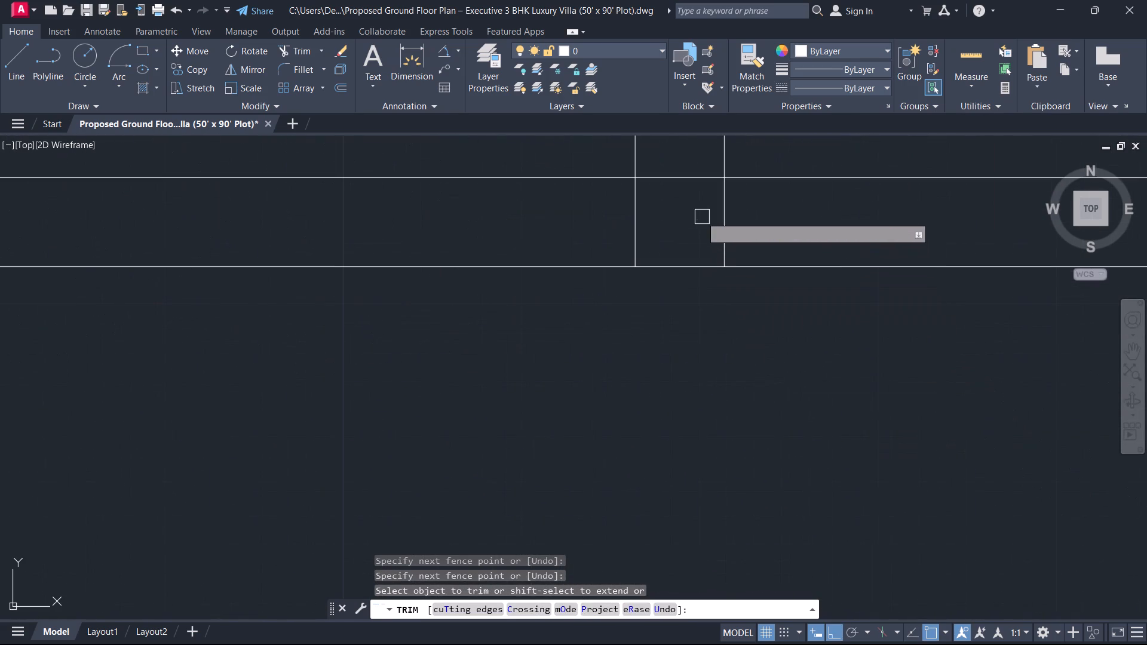
{"action": "left_click_drag", "start_coordinate": [671, 165], "coordinate": [675, 171]}
{"action": "left_click", "coordinate": [774, 229]}
{"action": "left_click_drag", "start_coordinate": [670, 226], "coordinate": [652, 225]}
{"action": "left_click", "coordinate": [474, 202]}
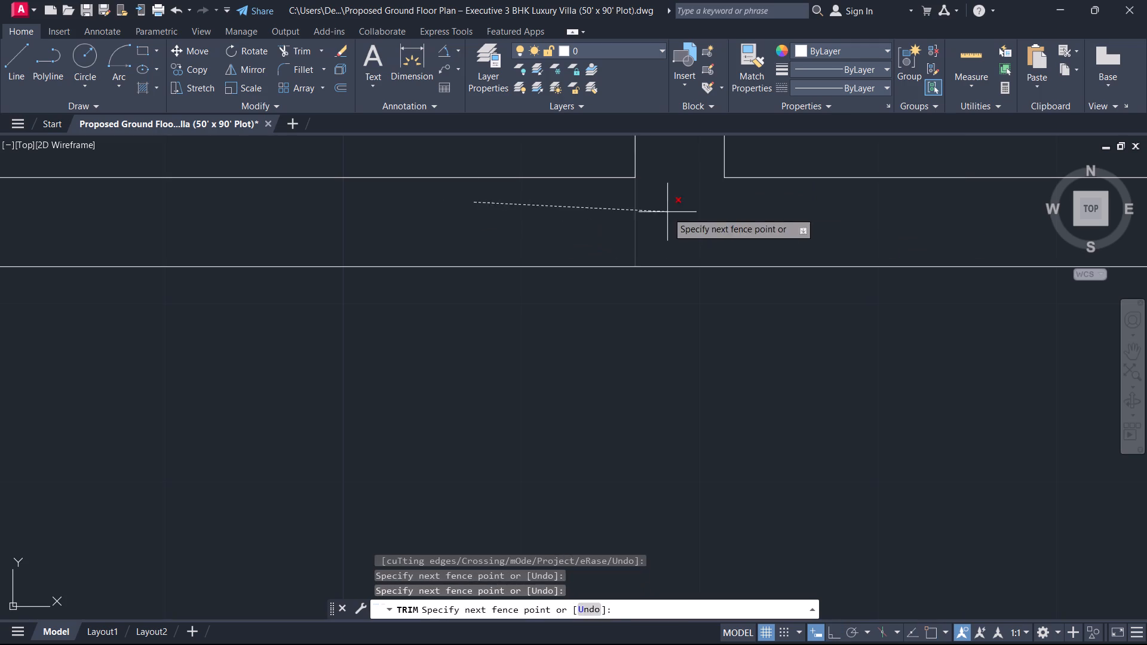
{"action": "left_click", "coordinate": [667, 212]}
Trim the overlapping line ends at the bottom corner where the last vertical line meets the lower pair beside the straight wall.
{"action": "scroll", "coordinate": [707, 238], "scroll_direction": "down", "scroll_amount": 5}
{"action": "middle_click_drag", "start_coordinate": [707, 244], "coordinate": [379, 307]}
{"action": "scroll", "coordinate": [495, 308], "scroll_direction": "up", "scroll_amount": 4}
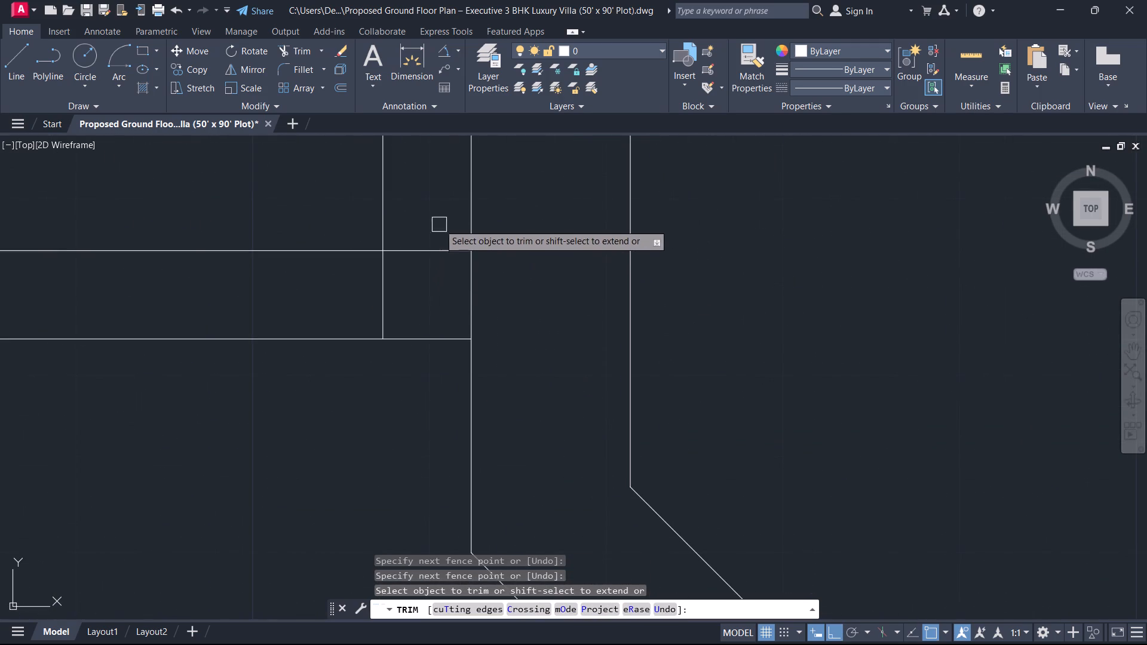
{"action": "left_click", "coordinate": [439, 224]}
{"action": "left_click", "coordinate": [362, 305]}
Trim the overlapping line ends at the top corner where the last vertical line meets the upper pair beside the straight wall.
{"action": "scroll", "coordinate": [404, 265], "scroll_direction": "down", "scroll_amount": 3}
{"action": "middle_click_drag", "start_coordinate": [405, 268], "coordinate": [395, 463]}
{"action": "scroll", "coordinate": [382, 296], "scroll_direction": "up", "scroll_amount": 2}
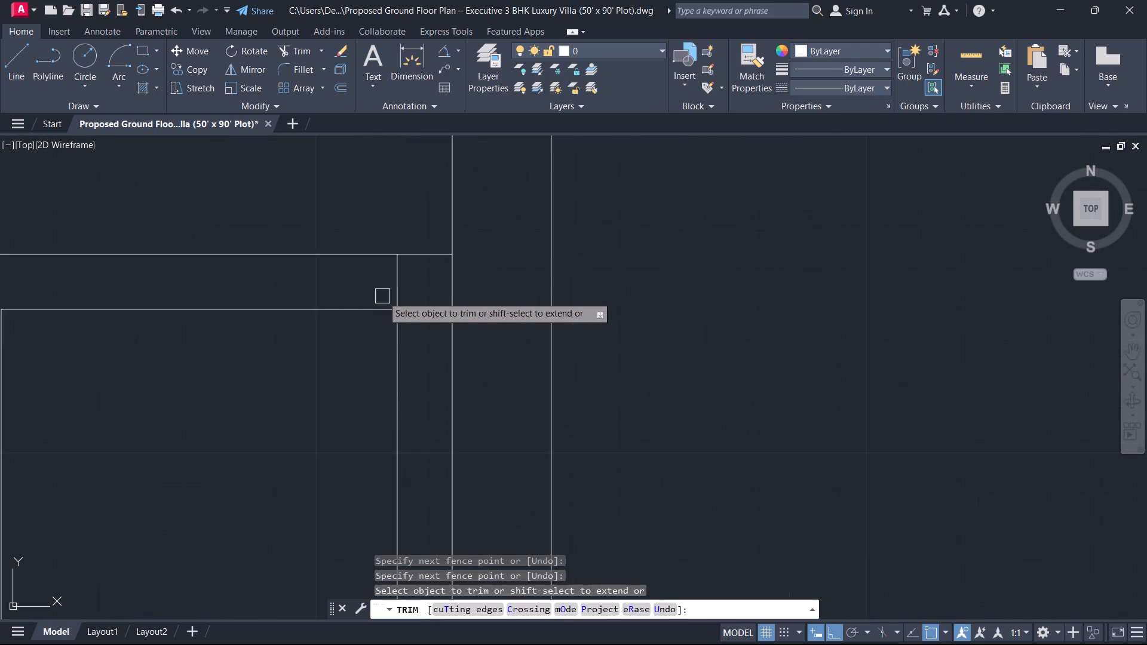
{"action": "scroll", "coordinate": [382, 296], "scroll_direction": "up", "scroll_amount": 1}
{"action": "left_click", "coordinate": [364, 278]}
{"action": "left_click", "coordinate": [450, 331]}
{"action": "key", "text": "Escape"}
Draw a diagonal line from the upper-right to the lower-left corner of the 3' bay farthest from the stair.
{"action": "scroll", "coordinate": [386, 289], "scroll_direction": "down", "scroll_amount": 6}
{"action": "middle_click_drag", "start_coordinate": [334, 329], "coordinate": [366, 321]}
{"action": "scroll", "coordinate": [334, 330], "scroll_direction": "up", "scroll_amount": 2}
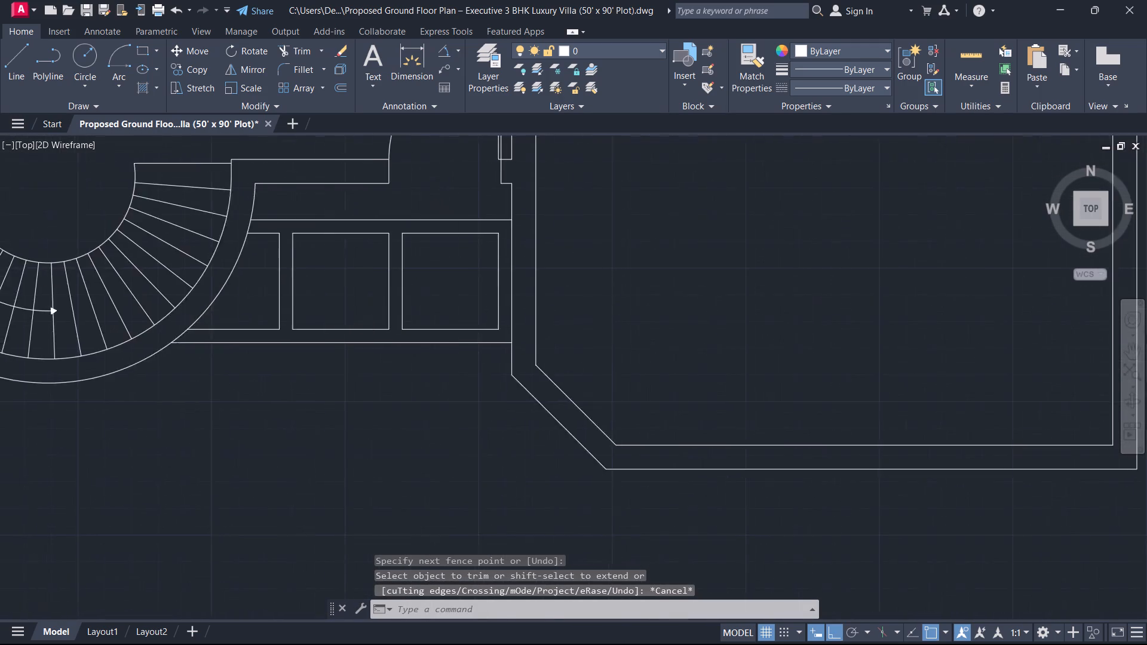
{"action": "scroll", "coordinate": [366, 321], "scroll_direction": "up", "scroll_amount": 1}
{"action": "middle_click_drag", "start_coordinate": [366, 321], "coordinate": [376, 349]}
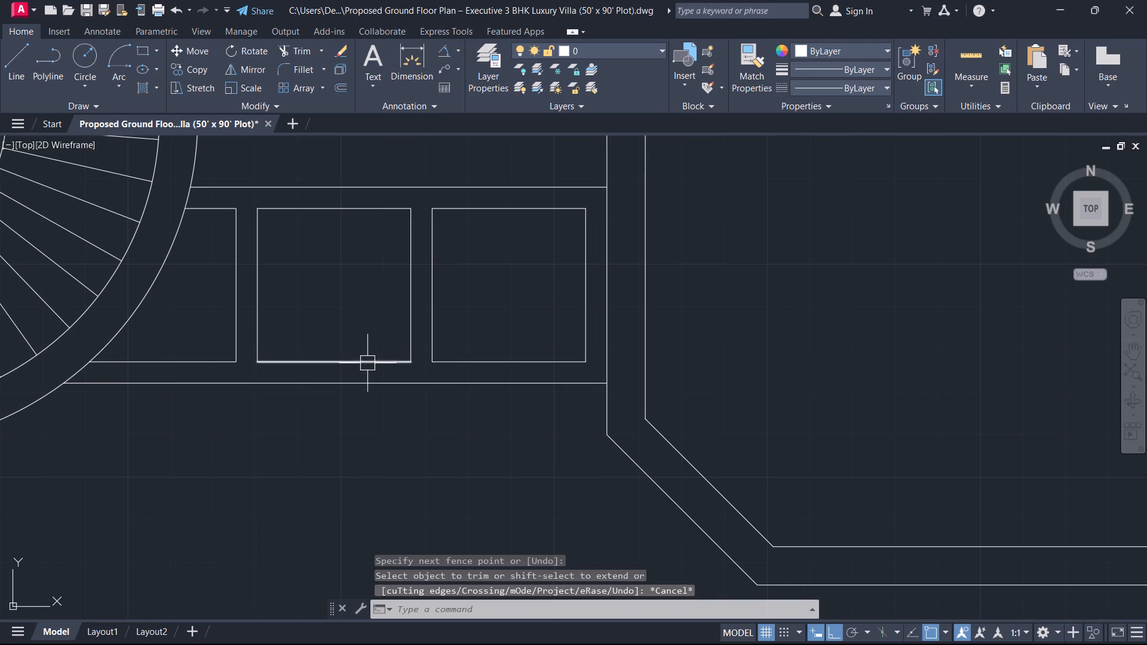
{"action": "key", "text": "l"}
{"action": "key", "text": "space"}
{"action": "scroll", "coordinate": [632, 246], "scroll_direction": "up", "scroll_amount": 2}
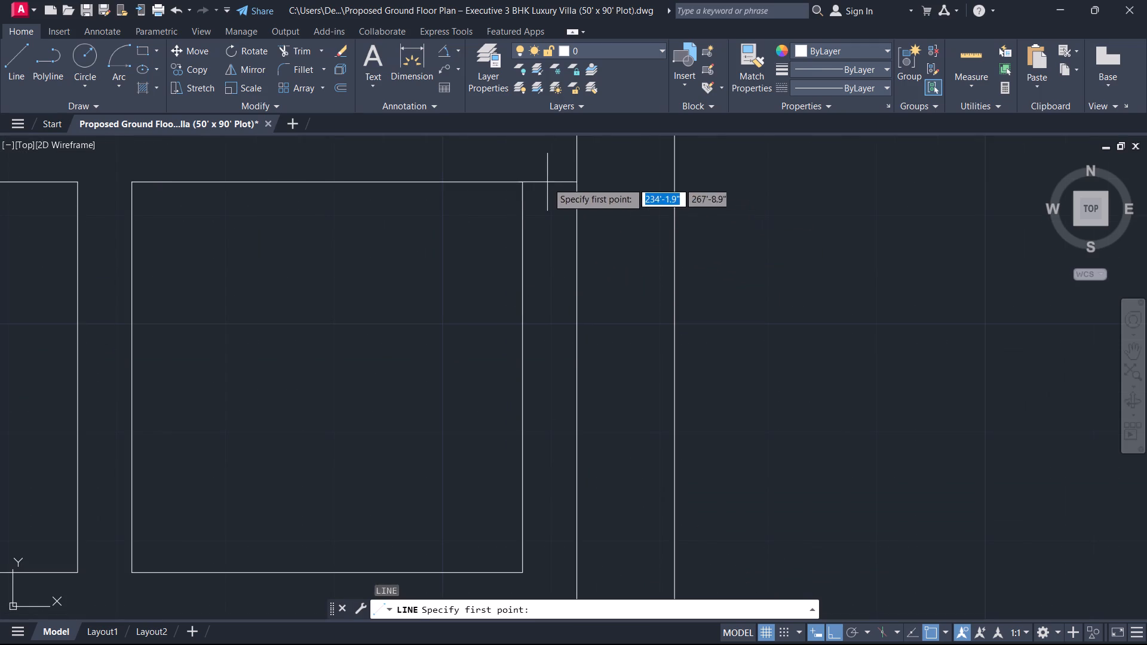
{"action": "left_click", "coordinate": [523, 187]}
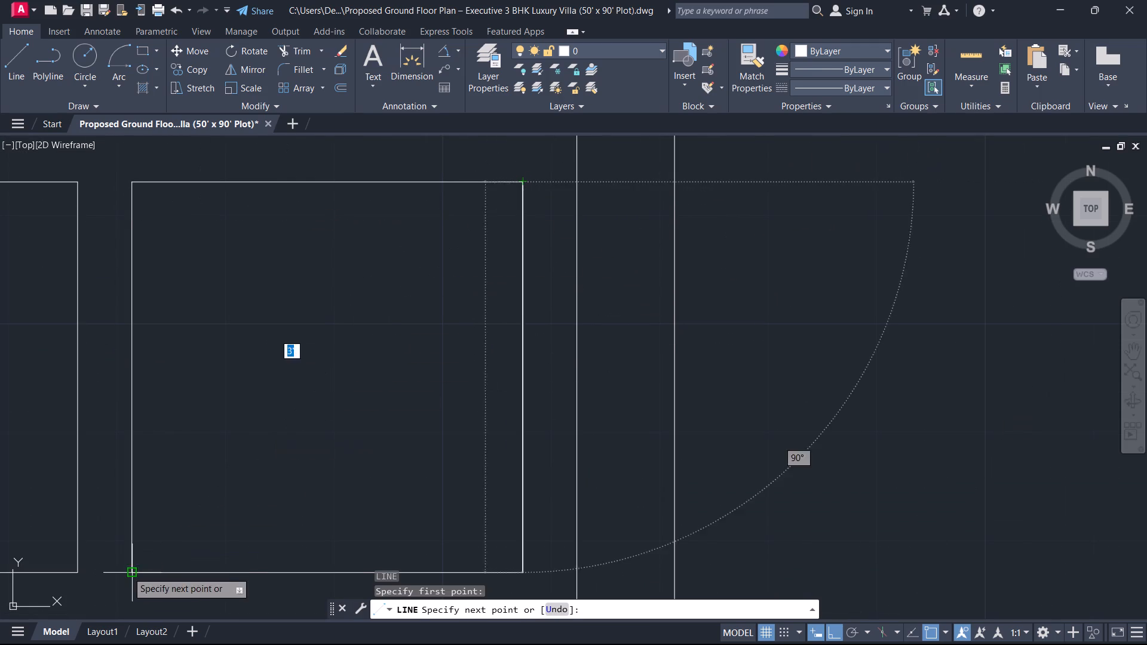
{"action": "left_click", "coordinate": [128, 571]}
{"action": "key", "text": "Escape"}
Offset the diagonal line 2.5" to both sides.
{"action": "type", "text": "O ."}
{"action": "key", "text": "BackSpace"}
{"action": "type", "text": "2.5"}
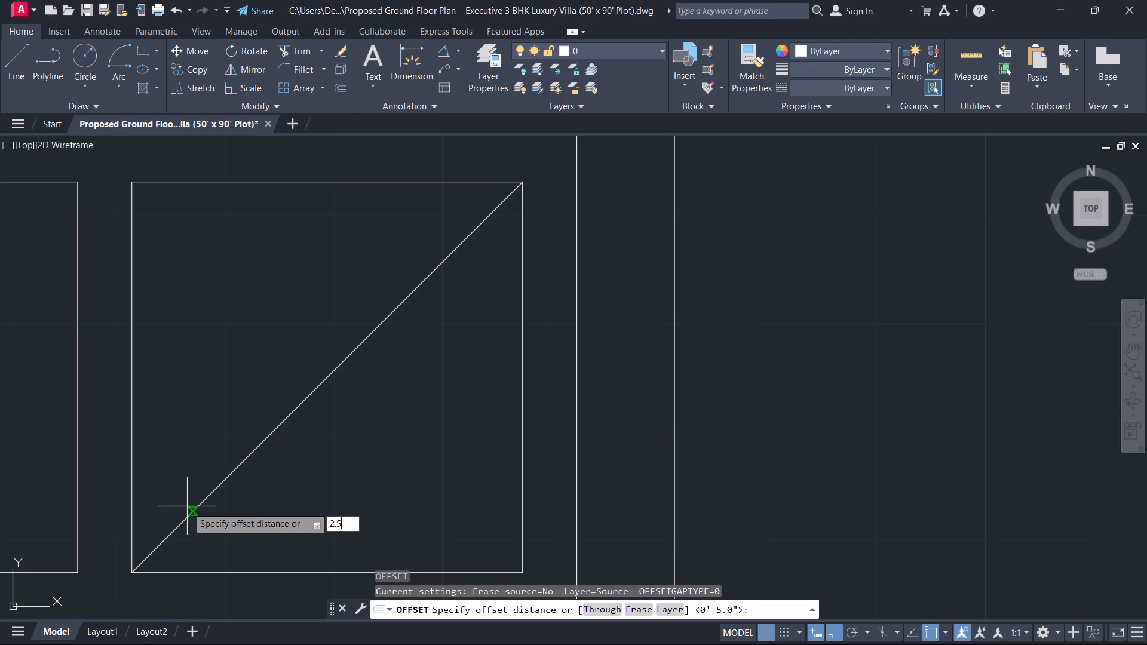
{"action": "key", "text": "Return"}
{"action": "left_click_drag", "start_coordinate": [201, 508], "coordinate": [235, 517]}
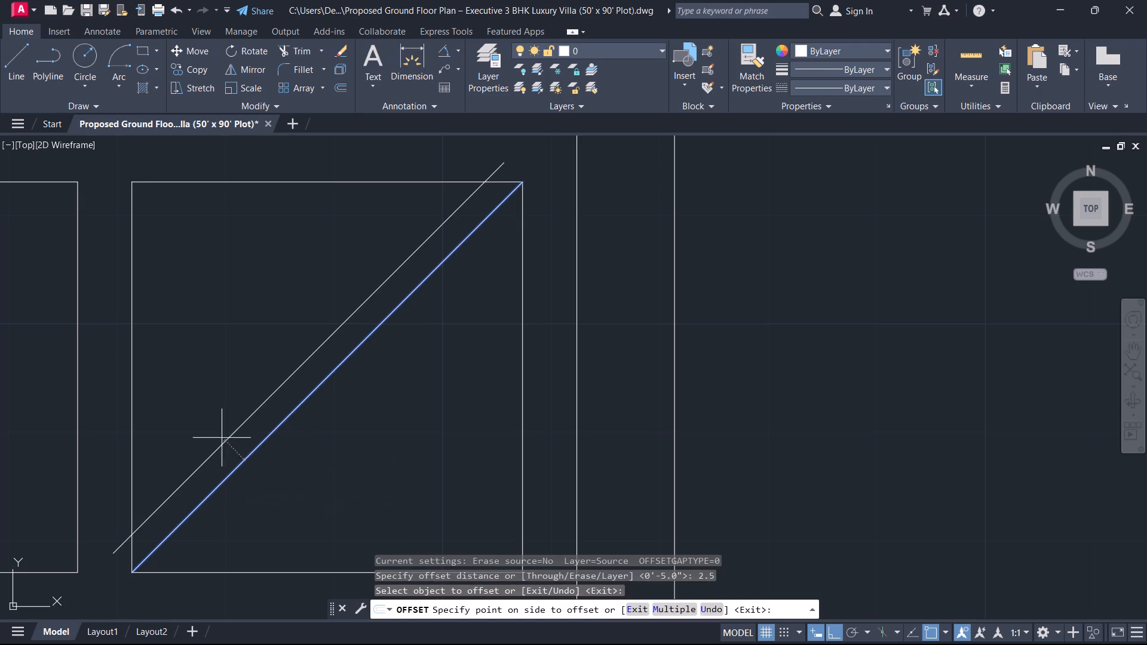
{"action": "left_click", "coordinate": [222, 438]}
{"action": "left_click_drag", "start_coordinate": [234, 462], "coordinate": [243, 474]}
{"action": "left_click", "coordinate": [248, 489]}
{"action": "key", "text": "Escape"}
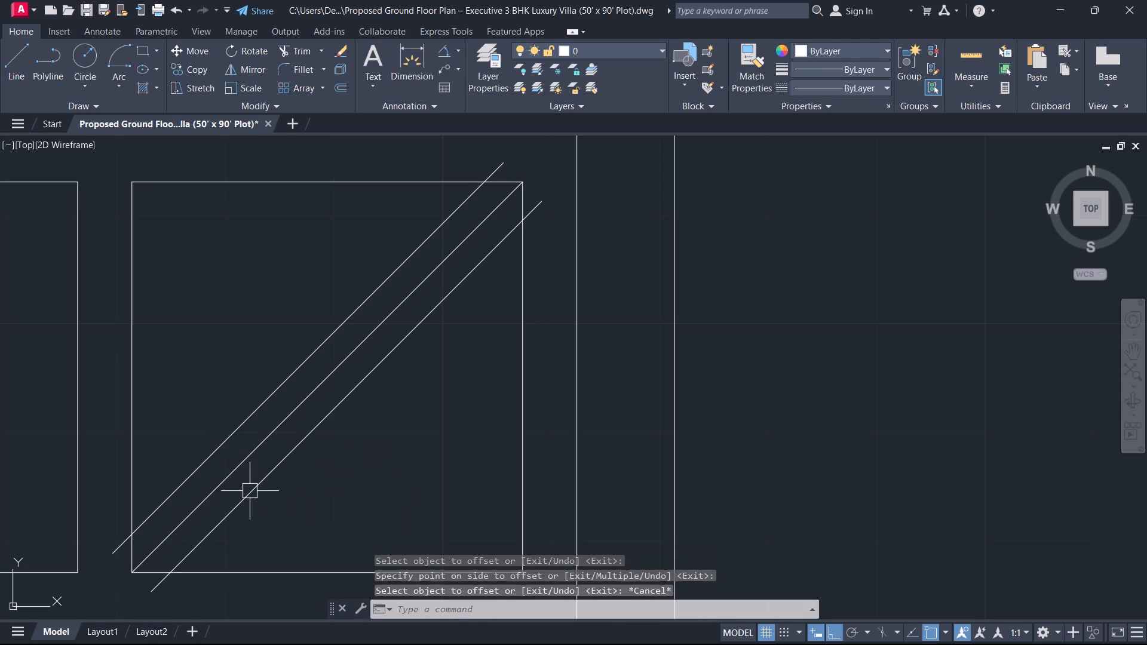
Draw the opposite diagonal from the upper-left to the lower-right corner of the same bay.
{"action": "type", "text": "L"}
{"action": "key", "text": "space"}
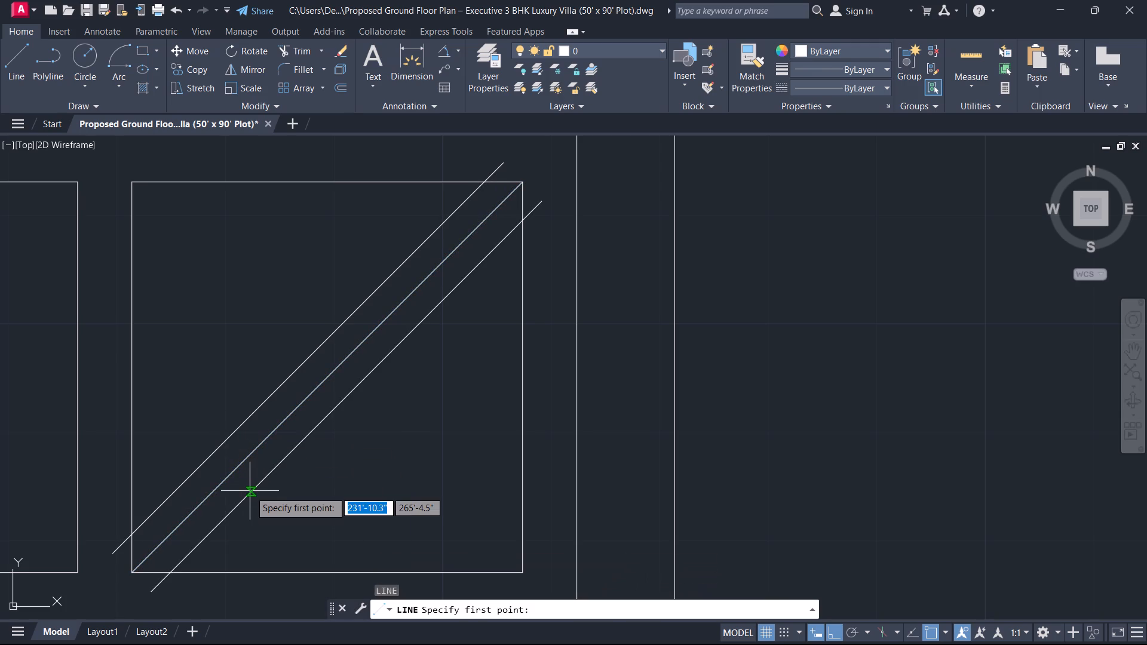
{"action": "left_click", "coordinate": [130, 178]}
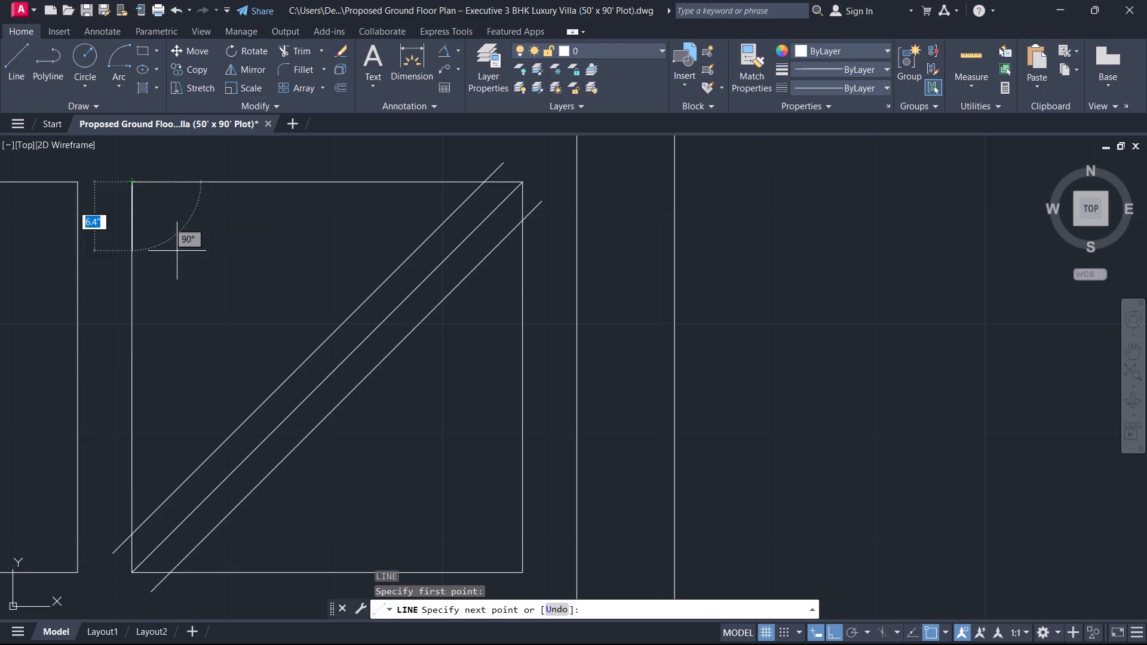
{"action": "left_click", "coordinate": [518, 573]}
{"action": "key", "text": "Escape"}
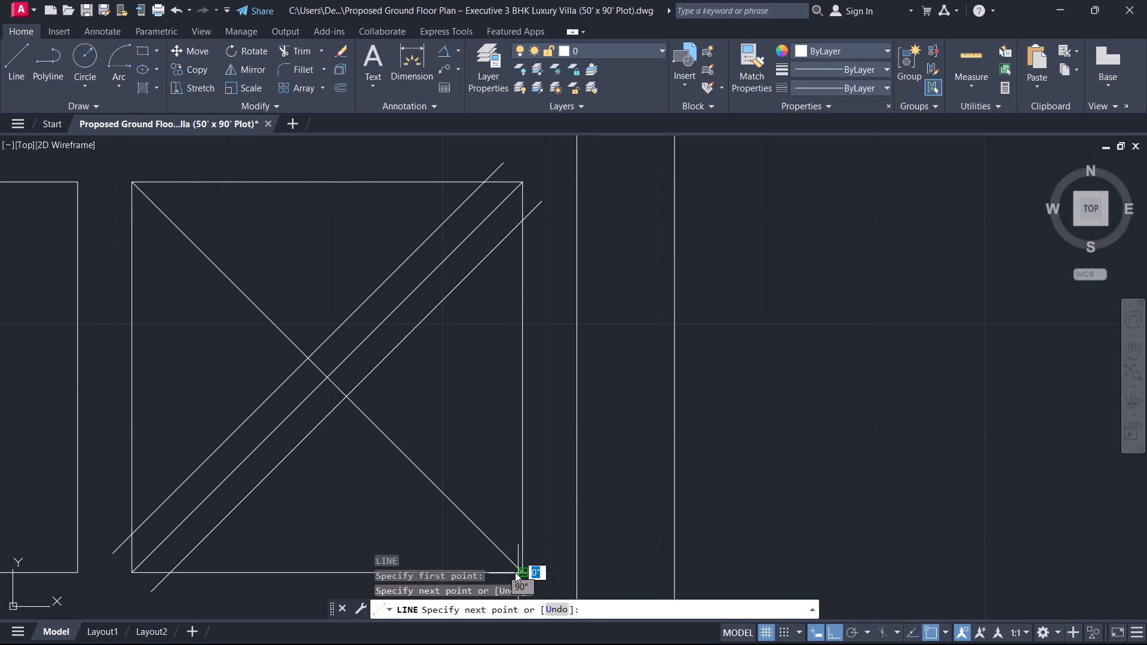
Offset the second diagonal 2.5" to both sides.
{"action": "type", "text": "O"}
{"action": "key", "text": "space"}
{"action": "key", "text": "space"}
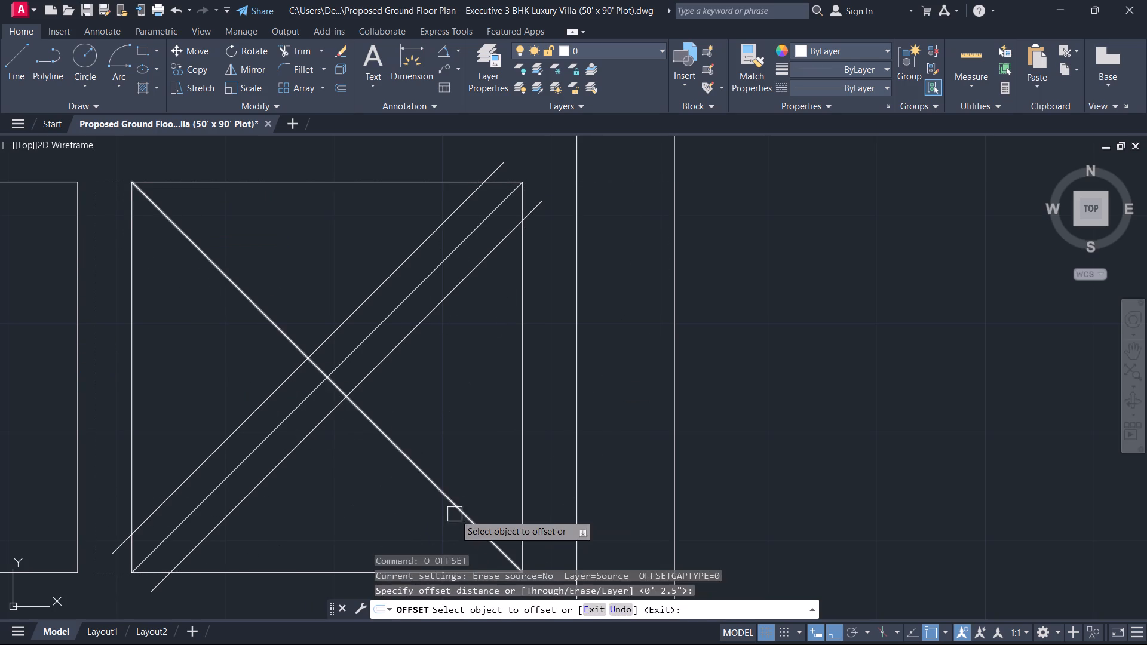
{"action": "left_click", "coordinate": [455, 514]}
{"action": "left_click", "coordinate": [498, 468]}
{"action": "left_click", "coordinate": [461, 505]}
{"action": "left_click_drag", "start_coordinate": [419, 506], "coordinate": [418, 513]}
{"action": "key", "text": "Escape"}
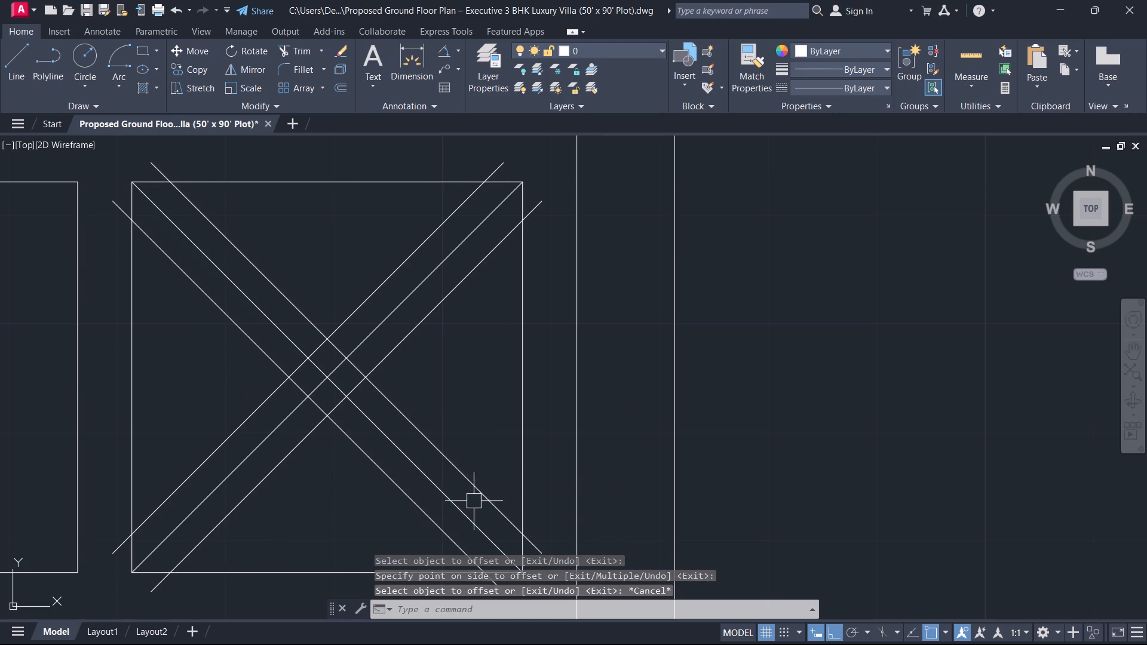
Erase the two center diagonals of the bay, keeping only the offset lines.
{"action": "middle_click_drag", "start_coordinate": [454, 461], "coordinate": [534, 497]}
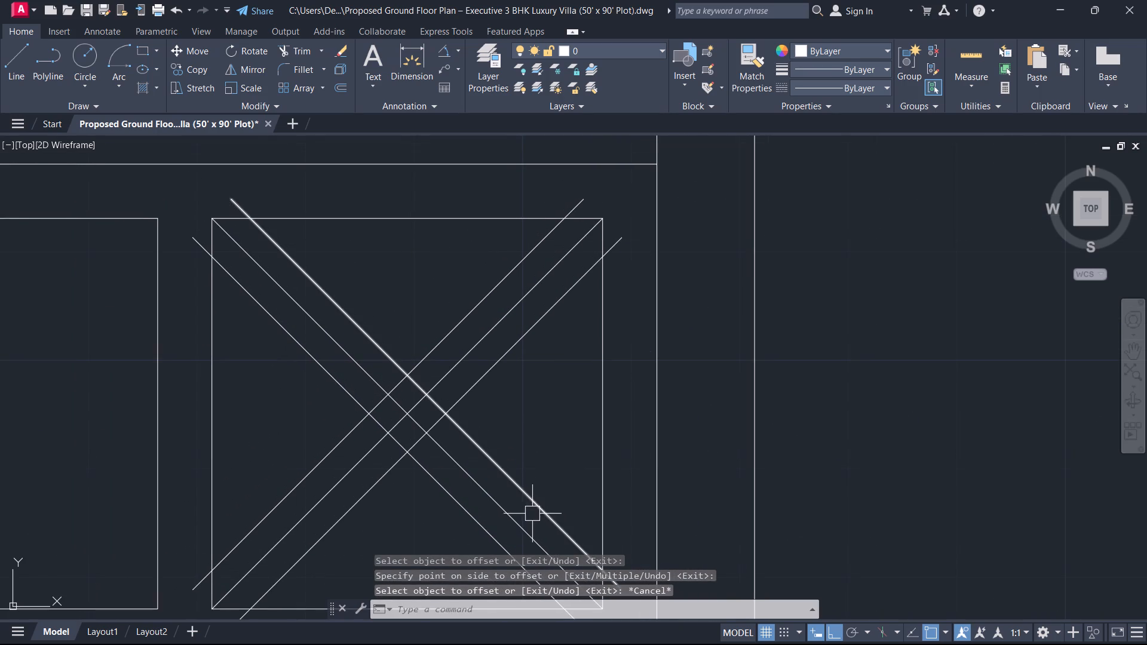
{"action": "type", "text": "TR"}
{"action": "key", "text": "space"}
{"action": "key", "text": "Escape"}
{"action": "scroll", "coordinate": [414, 419], "scroll_direction": "up", "scroll_amount": 3}
{"action": "left_click_drag", "start_coordinate": [436, 413], "coordinate": [424, 415]}
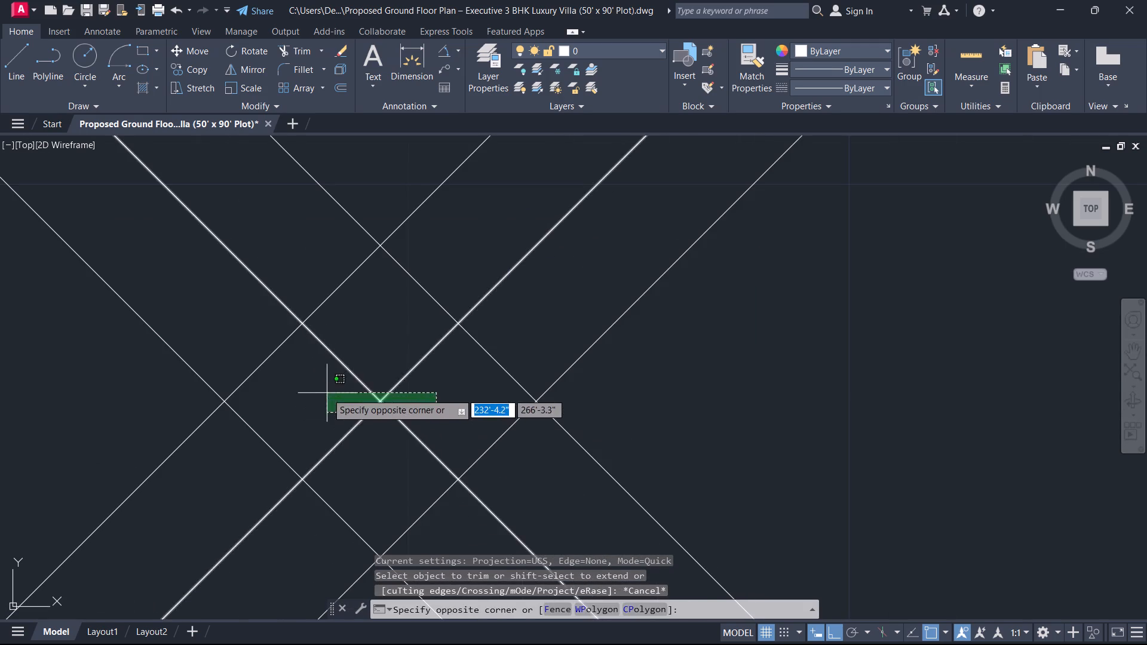
{"action": "left_click", "coordinate": [330, 387]}
{"action": "key", "text": "Delete"}
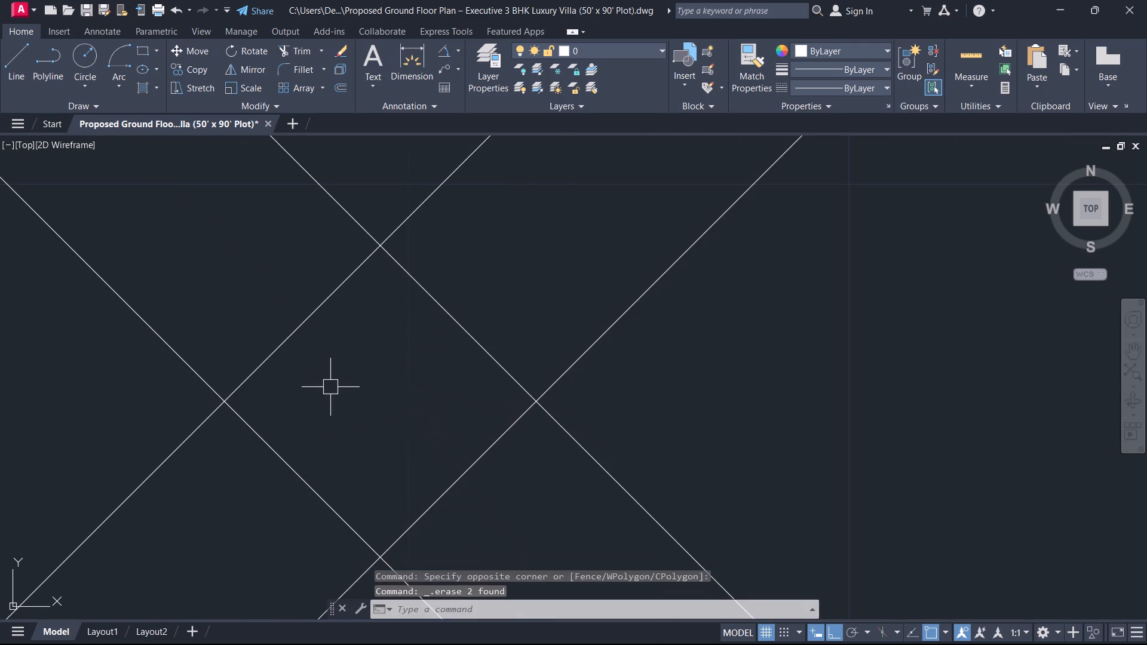
Trim the two diagonal line ends that extend above the bay's top edge.
{"action": "scroll", "coordinate": [330, 386], "scroll_direction": "down", "scroll_amount": 4}
{"action": "middle_click_drag", "start_coordinate": [343, 388], "coordinate": [381, 406]}
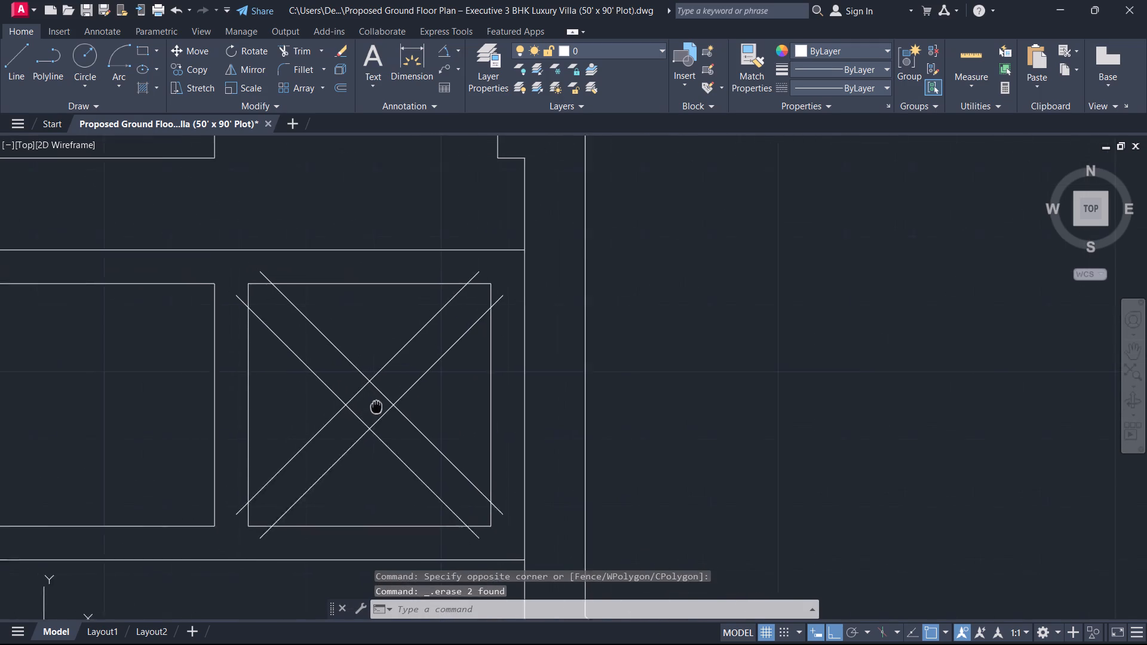
{"action": "middle_click_drag", "start_coordinate": [381, 406], "coordinate": [390, 408]}
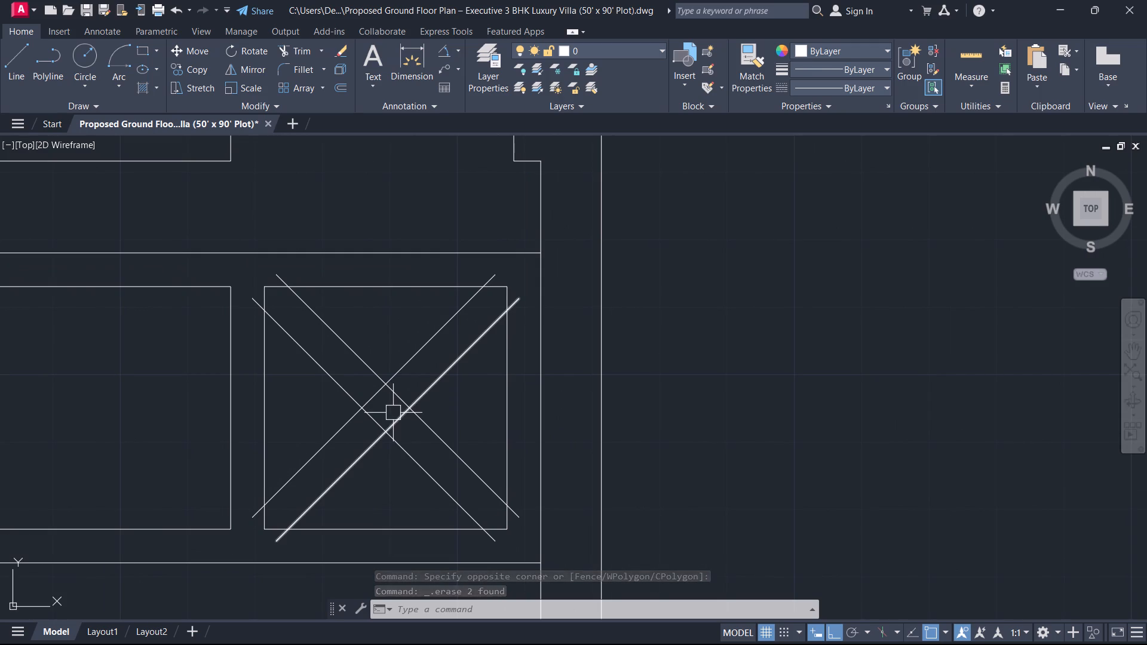
{"action": "scroll", "coordinate": [390, 423], "scroll_direction": "up", "scroll_amount": 2}
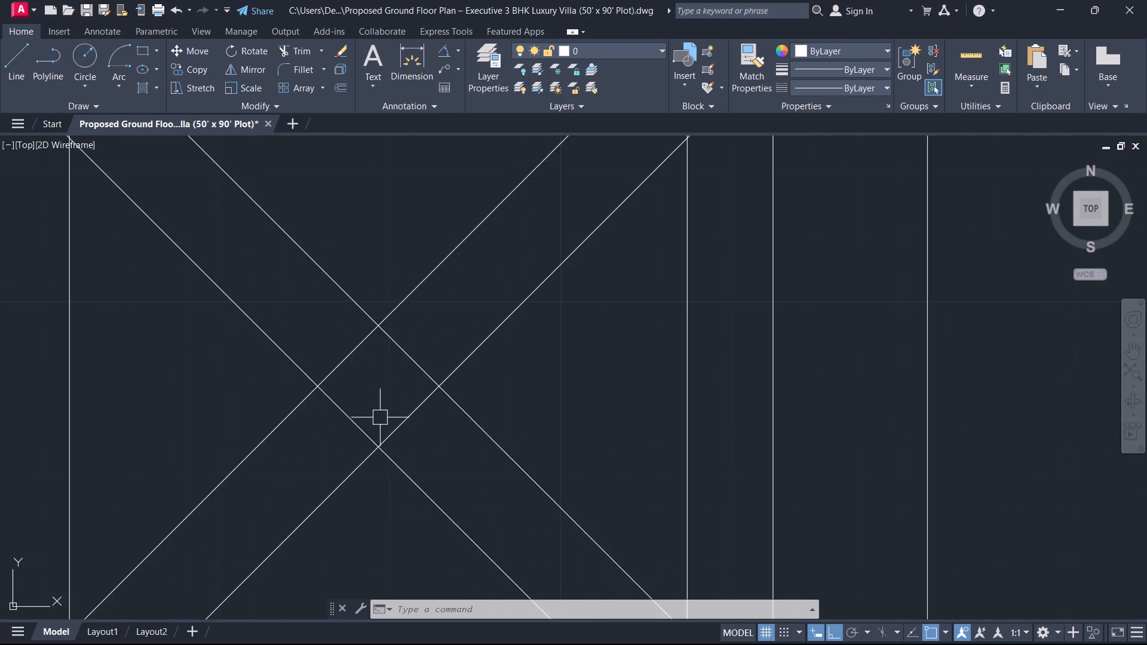
{"action": "scroll", "coordinate": [373, 413], "scroll_direction": "down", "scroll_amount": 3}
{"action": "scroll", "coordinate": [310, 347], "scroll_direction": "up", "scroll_amount": 4}
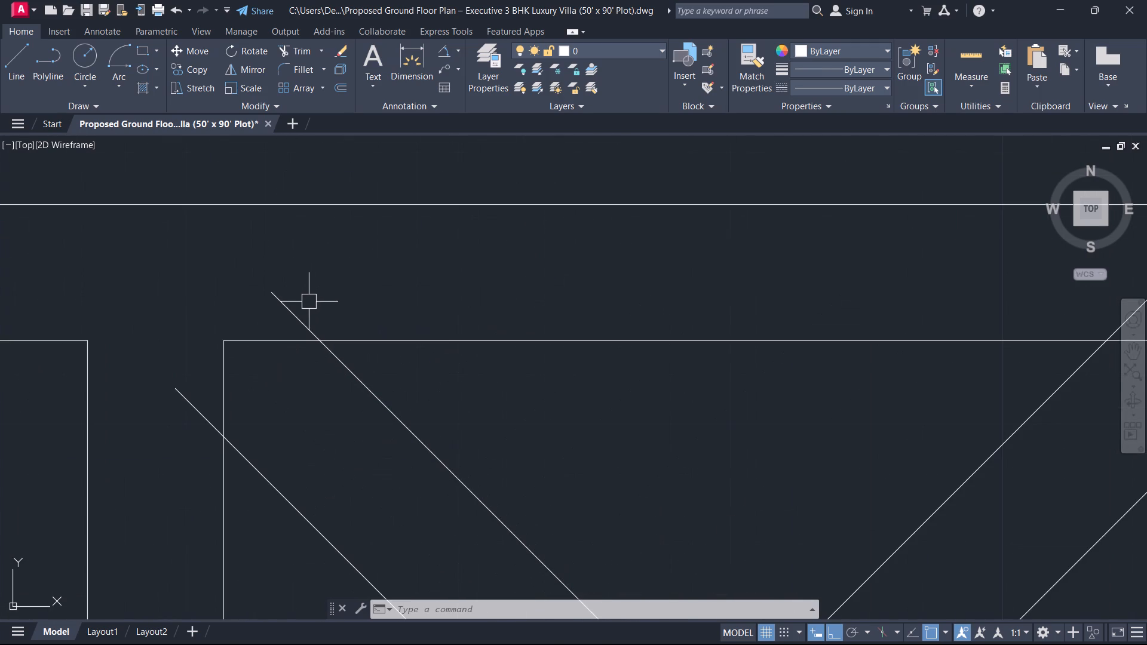
{"action": "key", "text": "t"}
{"action": "key", "text": "r"}
{"action": "key", "text": "space"}
{"action": "scroll", "coordinate": [398, 370], "scroll_direction": "down", "scroll_amount": 4}
{"action": "scroll", "coordinate": [439, 361], "scroll_direction": "up", "scroll_amount": 3}
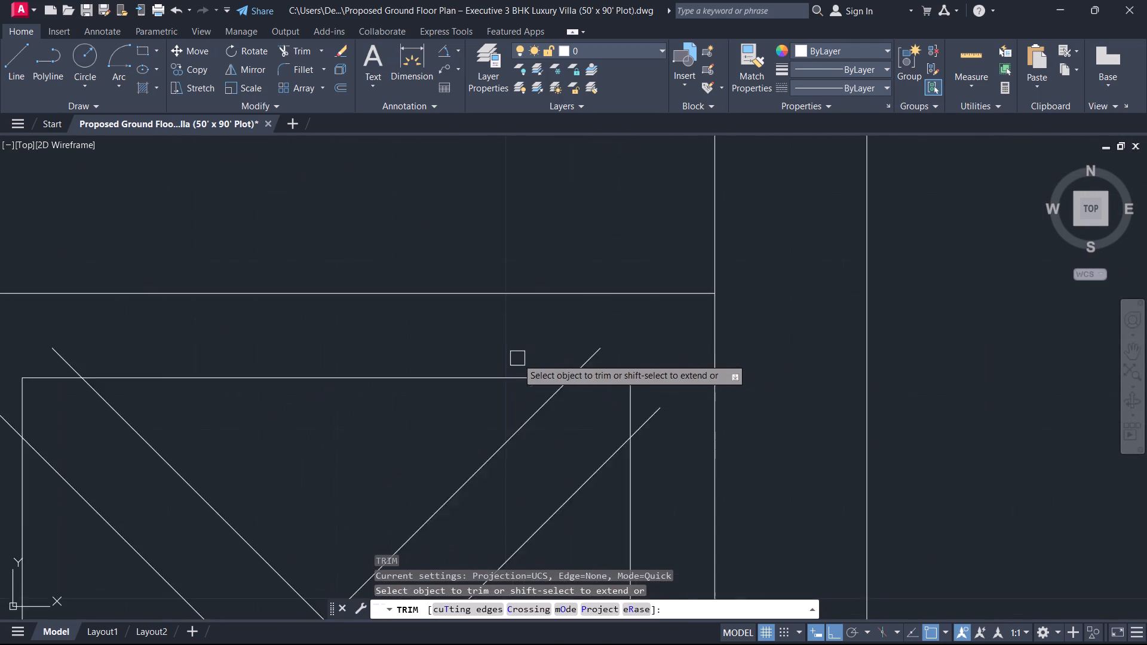
{"action": "scroll", "coordinate": [517, 360], "scroll_direction": "up", "scroll_amount": 1}
{"action": "left_click_drag", "start_coordinate": [682, 354], "coordinate": [676, 354]}
{"action": "scroll", "coordinate": [271, 350], "scroll_direction": "down", "scroll_amount": 2}
{"action": "middle_click_drag", "start_coordinate": [269, 350], "coordinate": [795, 411]}
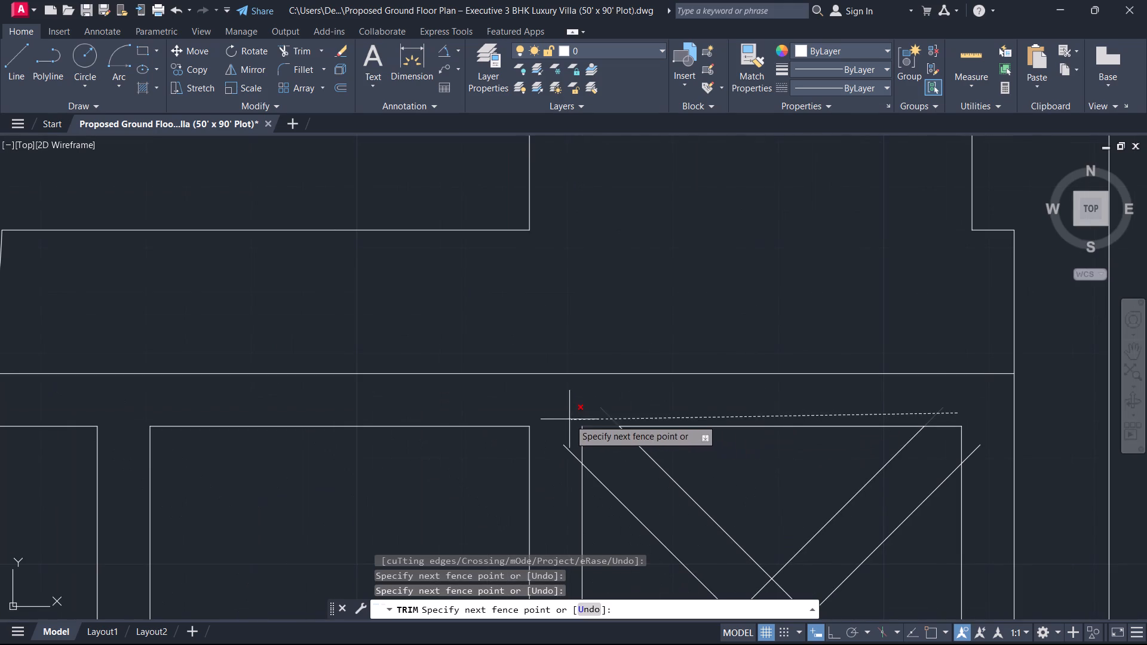
{"action": "left_click", "coordinate": [566, 413]}
Trim the two diagonal line ends that extend past the bay's left edge.
{"action": "scroll", "coordinate": [560, 431], "scroll_direction": "up", "scroll_amount": 3}
{"action": "left_click", "coordinate": [582, 433]}
{"action": "scroll", "coordinate": [587, 480], "scroll_direction": "down", "scroll_amount": 6}
{"action": "middle_click_drag", "start_coordinate": [581, 512], "coordinate": [584, 490]}
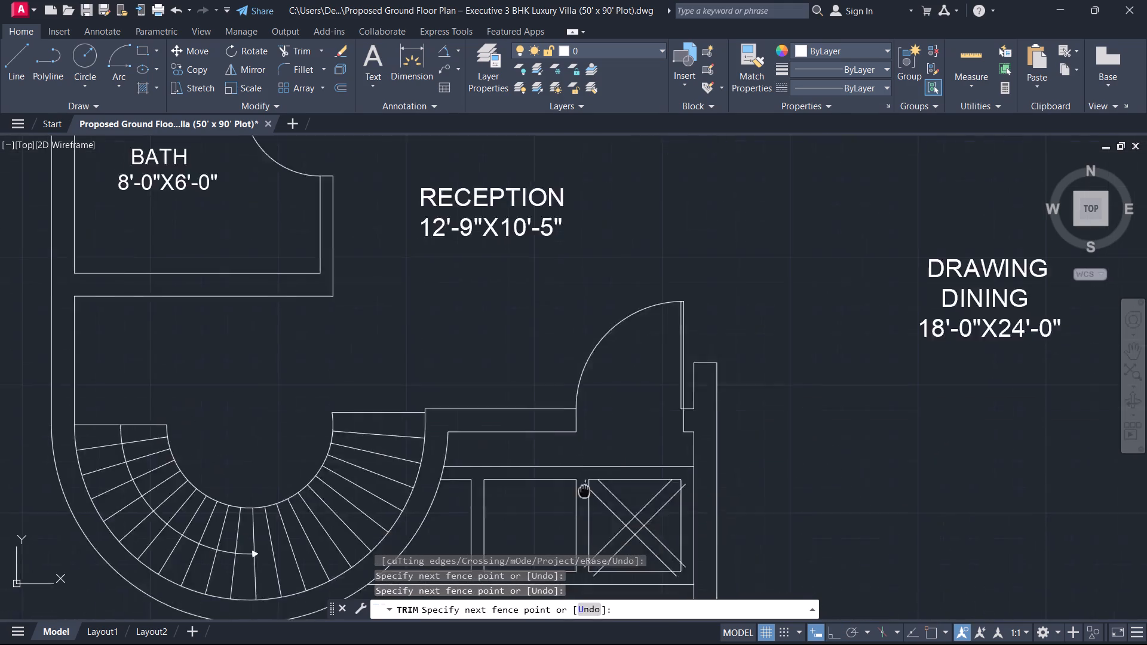
{"action": "middle_click_drag", "start_coordinate": [584, 490], "coordinate": [611, 281]}
{"action": "scroll", "coordinate": [611, 363], "scroll_direction": "up", "scroll_amount": 3}
{"action": "left_click", "coordinate": [618, 368]}
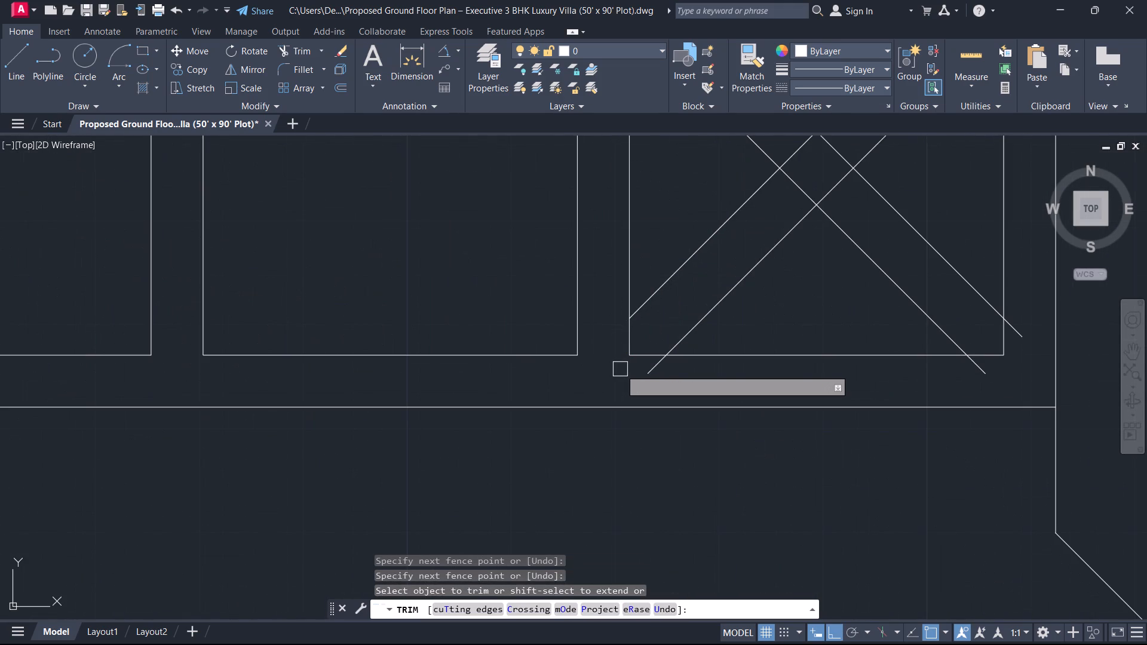
Trim the two diagonal line ends that extend below the bay's bottom edge.
{"action": "scroll", "coordinate": [621, 373], "scroll_direction": "up", "scroll_amount": 3}
{"action": "left_click", "coordinate": [638, 325]}
{"action": "scroll", "coordinate": [937, 364], "scroll_direction": "down", "scroll_amount": 4}
{"action": "middle_click_drag", "start_coordinate": [936, 364], "coordinate": [881, 363]}
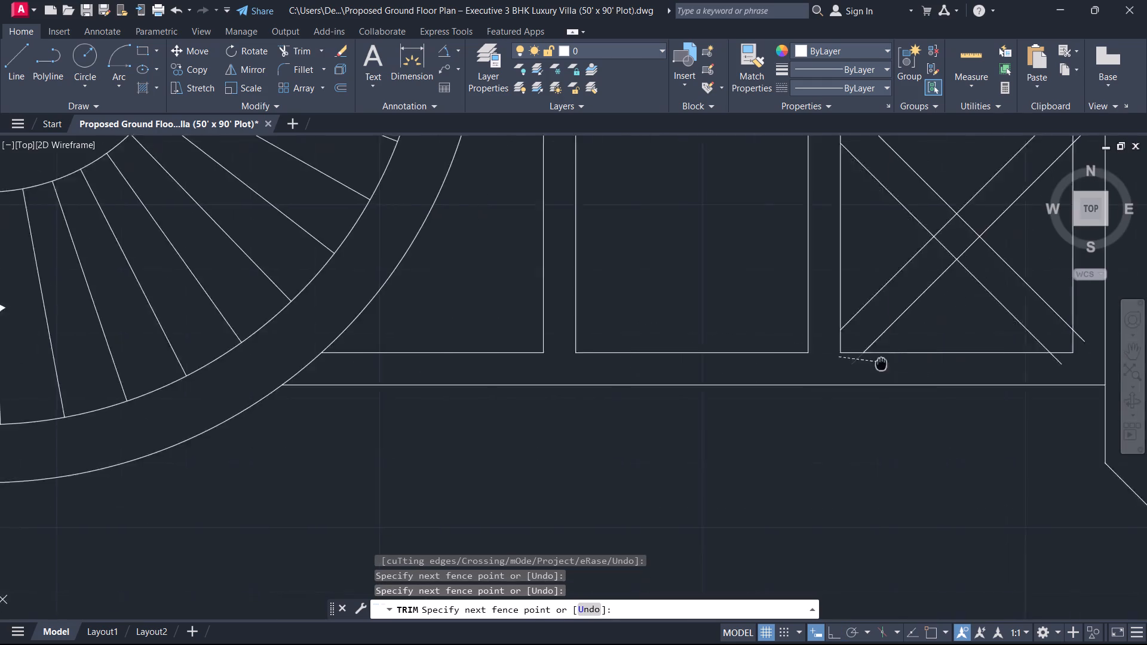
{"action": "middle_click_drag", "start_coordinate": [881, 363], "coordinate": [22, 360]}
{"action": "scroll", "coordinate": [106, 341], "scroll_direction": "up", "scroll_amount": 2}
{"action": "scroll", "coordinate": [240, 371], "scroll_direction": "up", "scroll_amount": 1}
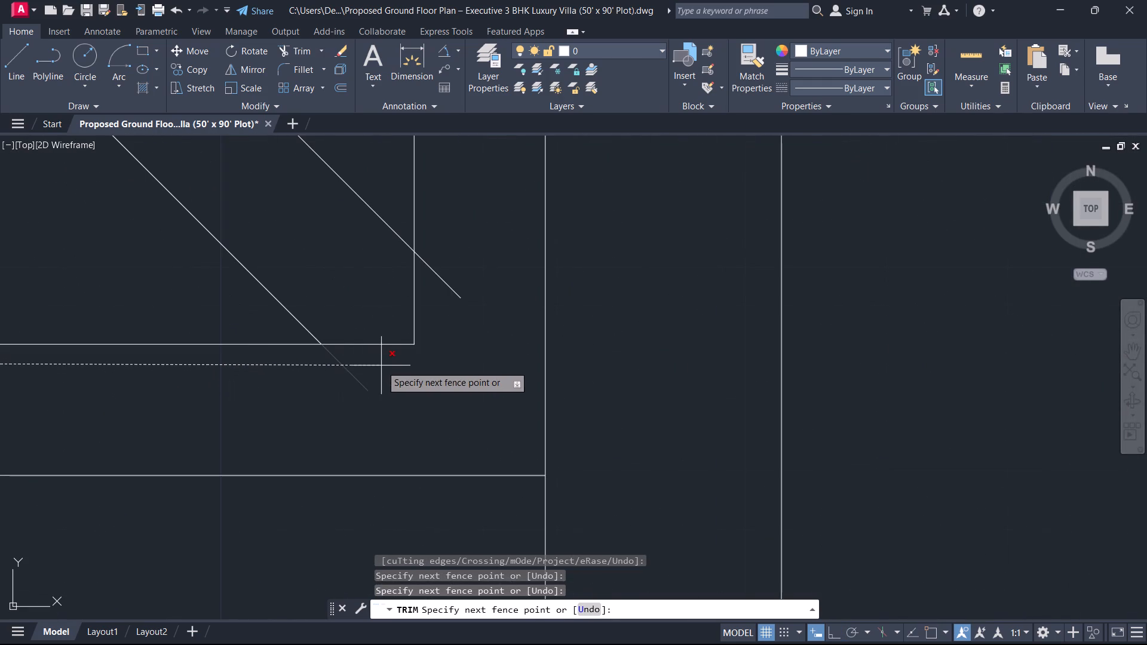
{"action": "middle_click_drag", "start_coordinate": [381, 365], "coordinate": [685, 365]}
{"action": "scroll", "coordinate": [381, 365], "scroll_direction": "down", "scroll_amount": 1}
{"action": "scroll", "coordinate": [683, 364], "scroll_direction": "down", "scroll_amount": 2}
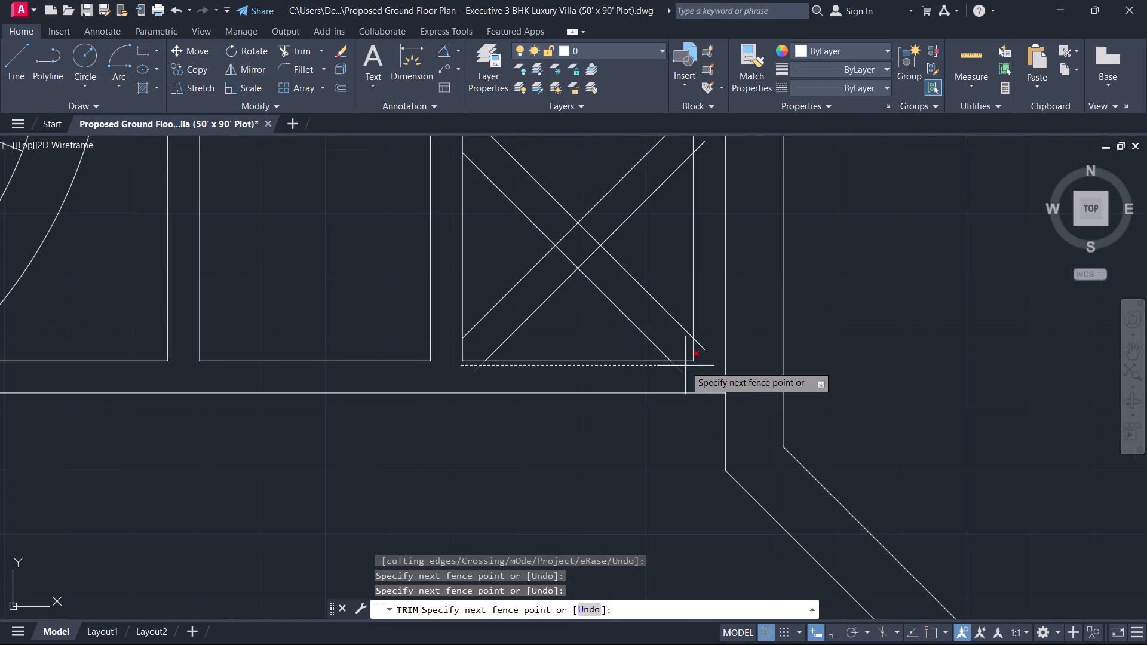
{"action": "left_click", "coordinate": [685, 365]}
Trim the two diagonal line ends that extend past the bay's right edge.
{"action": "scroll", "coordinate": [711, 347], "scroll_direction": "up", "scroll_amount": 1}
{"action": "left_click", "coordinate": [699, 348]}
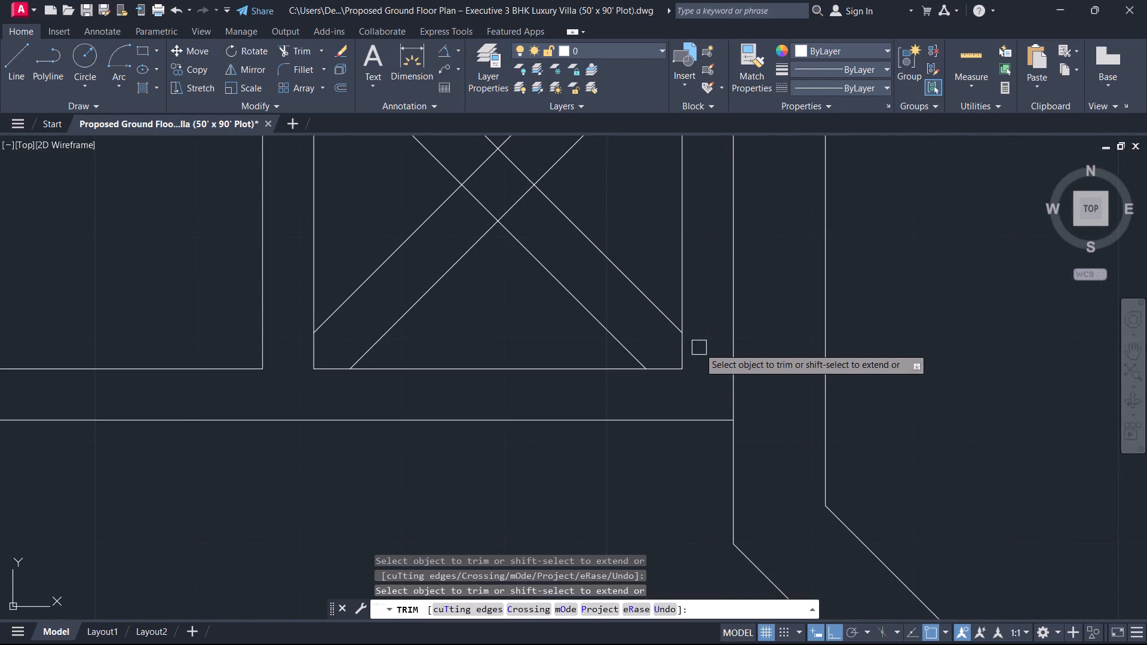
{"action": "scroll", "coordinate": [670, 342], "scroll_direction": "down", "scroll_amount": 3}
{"action": "scroll", "coordinate": [658, 277], "scroll_direction": "up", "scroll_amount": 3}
{"action": "left_click_drag", "start_coordinate": [668, 228], "coordinate": [668, 239]}
{"action": "key", "text": "Escape"}
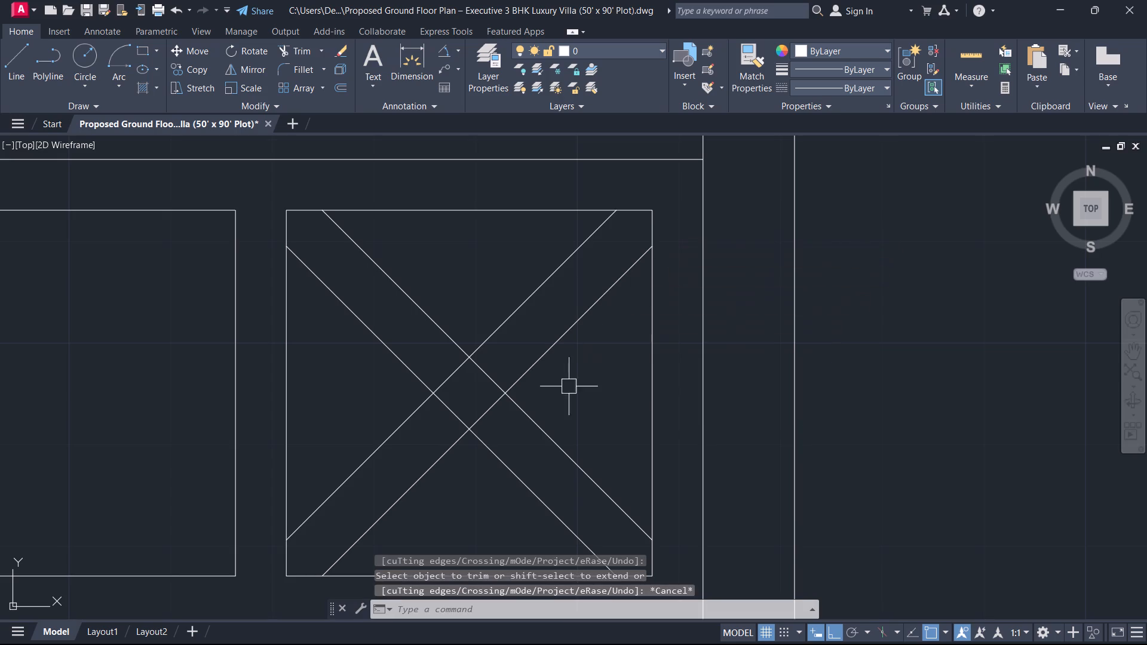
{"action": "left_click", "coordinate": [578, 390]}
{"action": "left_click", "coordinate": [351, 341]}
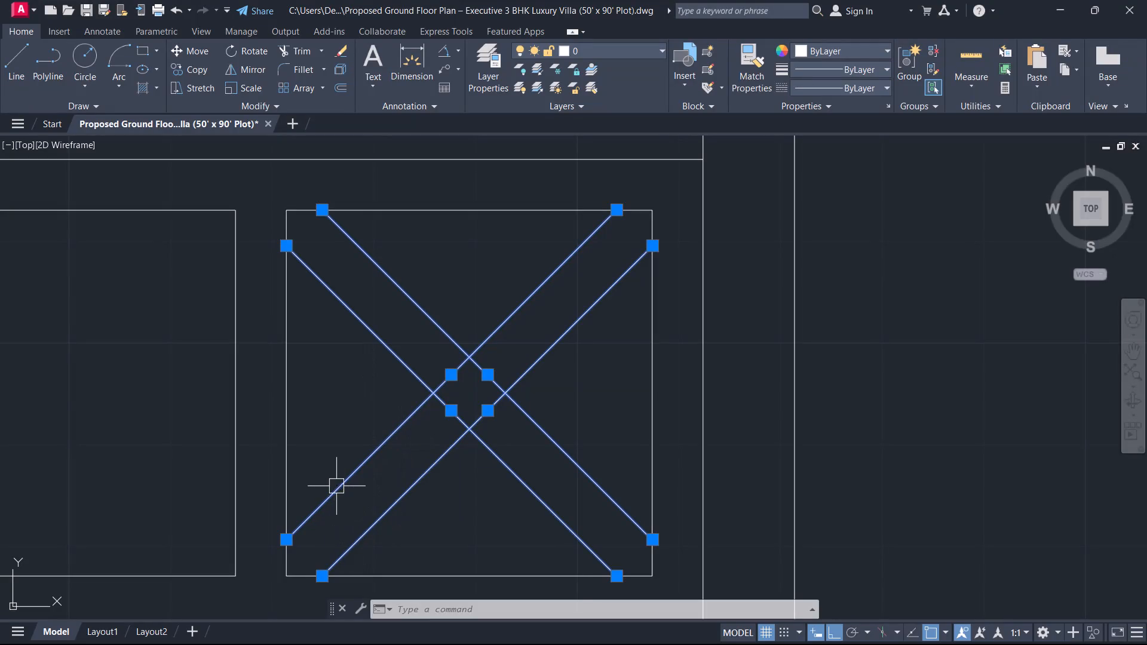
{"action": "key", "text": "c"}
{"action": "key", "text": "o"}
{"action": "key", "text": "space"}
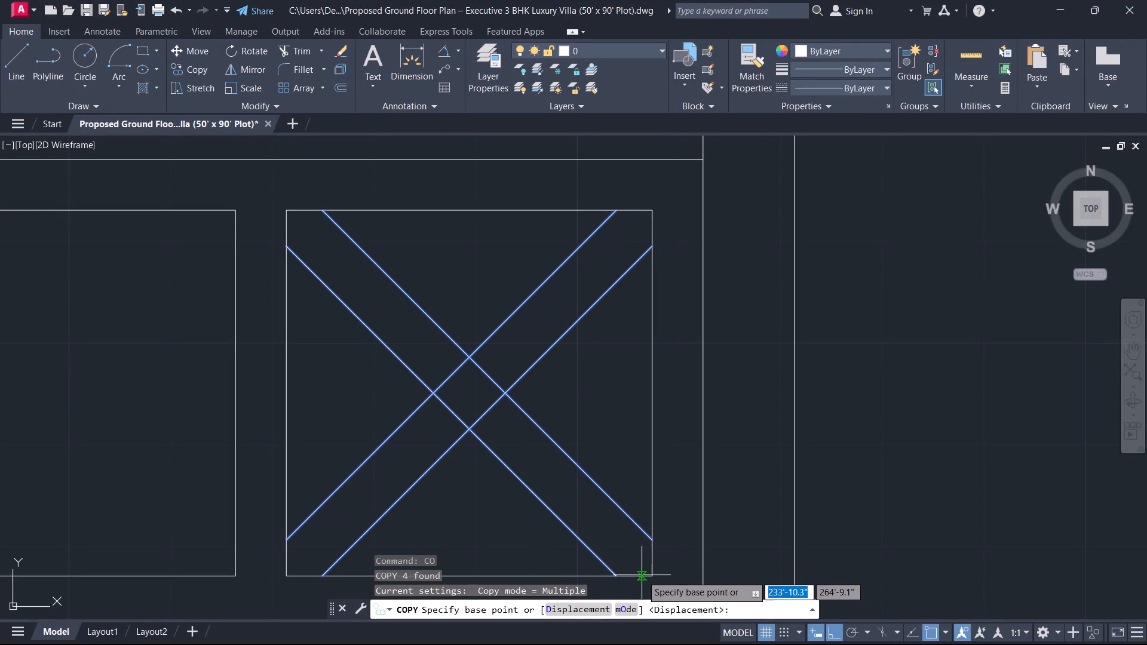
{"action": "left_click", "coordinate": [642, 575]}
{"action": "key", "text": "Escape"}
Copy the four diagonal lines from the bay's lower-right corner to the same corners of the middle bay and the bay beside the curved stair.
{"action": "left_click_drag", "start_coordinate": [581, 394], "coordinate": [562, 393]}
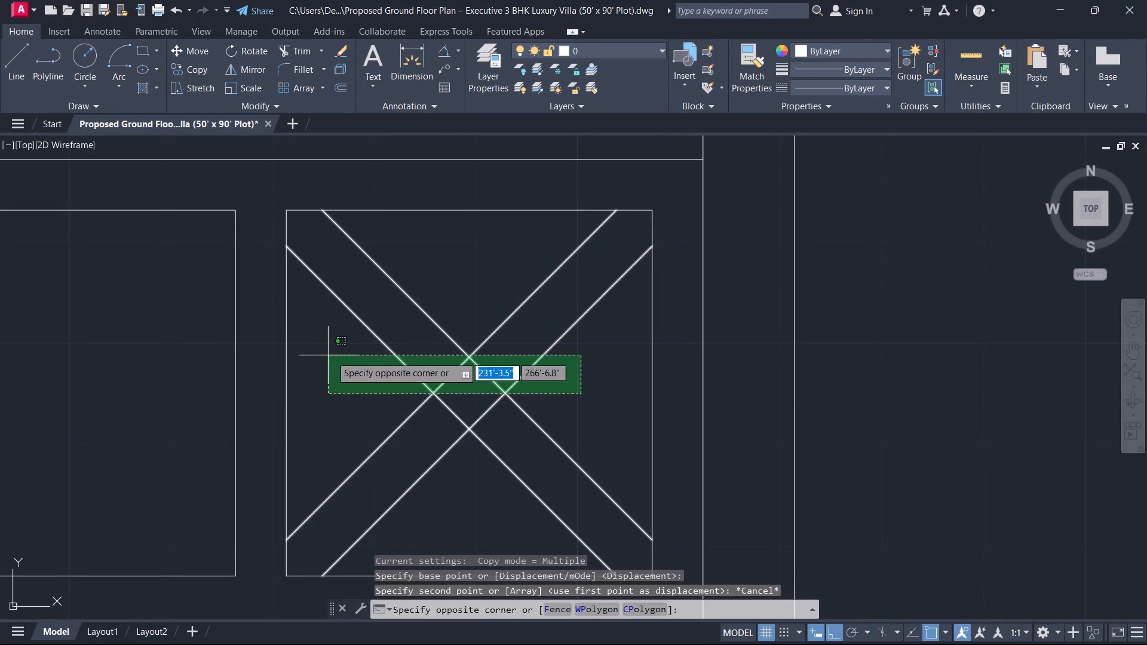
{"action": "left_click", "coordinate": [358, 351]}
{"action": "type", "text": "CO"}
{"action": "key", "text": "space"}
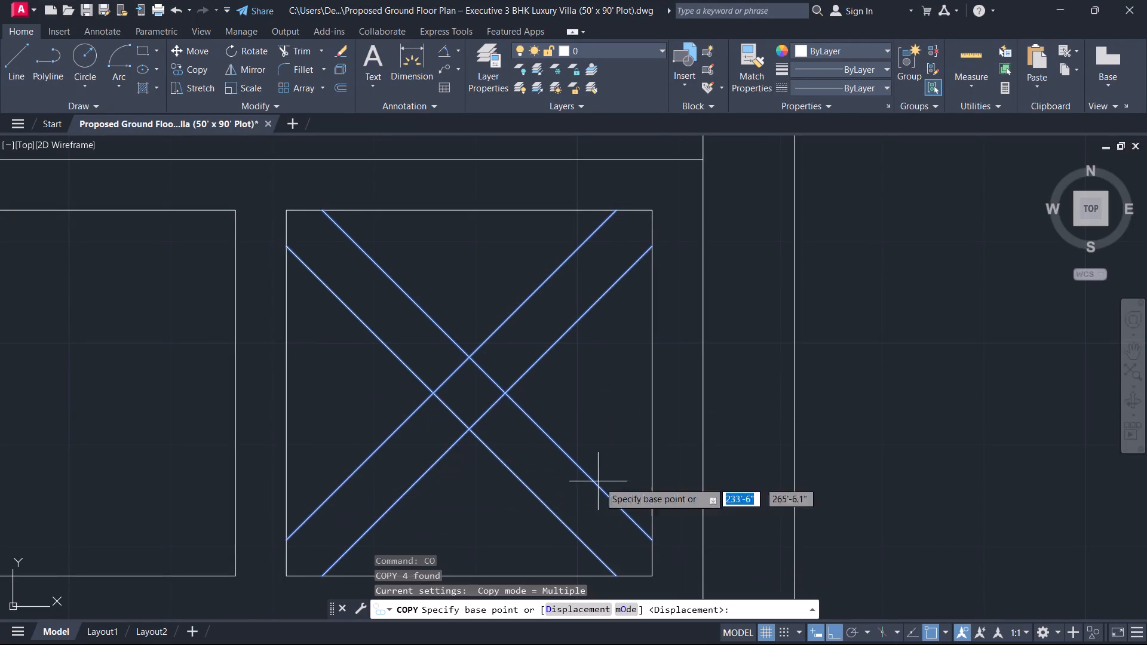
{"action": "middle_click_drag", "start_coordinate": [599, 482], "coordinate": [512, 311]}
{"action": "left_click", "coordinate": [572, 404]}
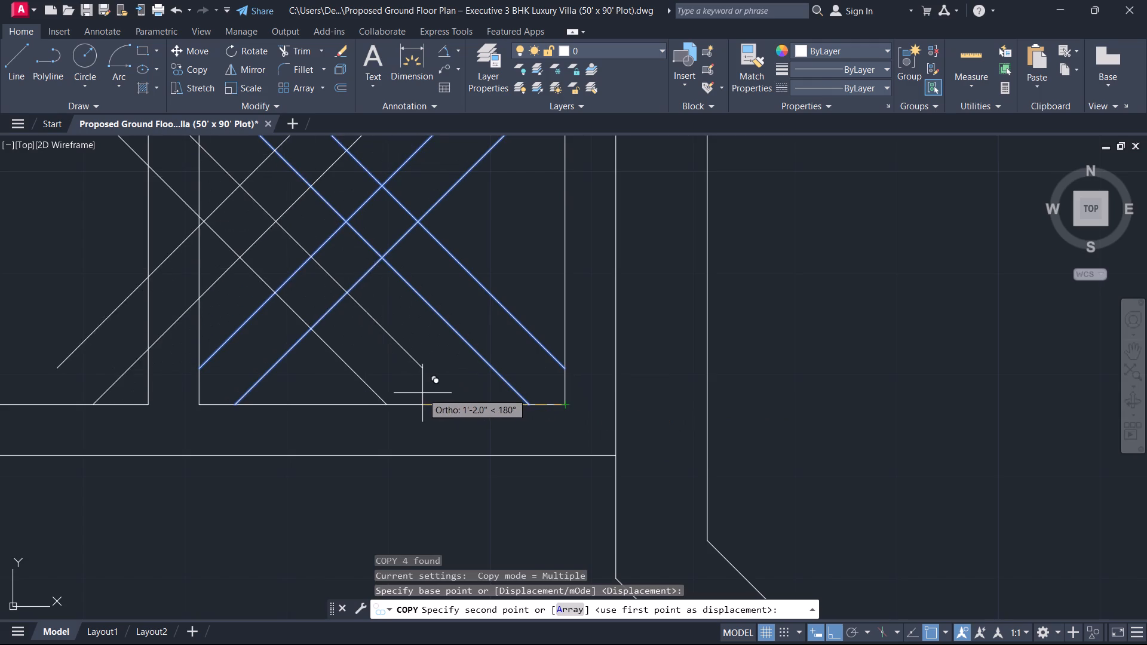
{"action": "middle_click_drag", "start_coordinate": [422, 393], "coordinate": [746, 394]}
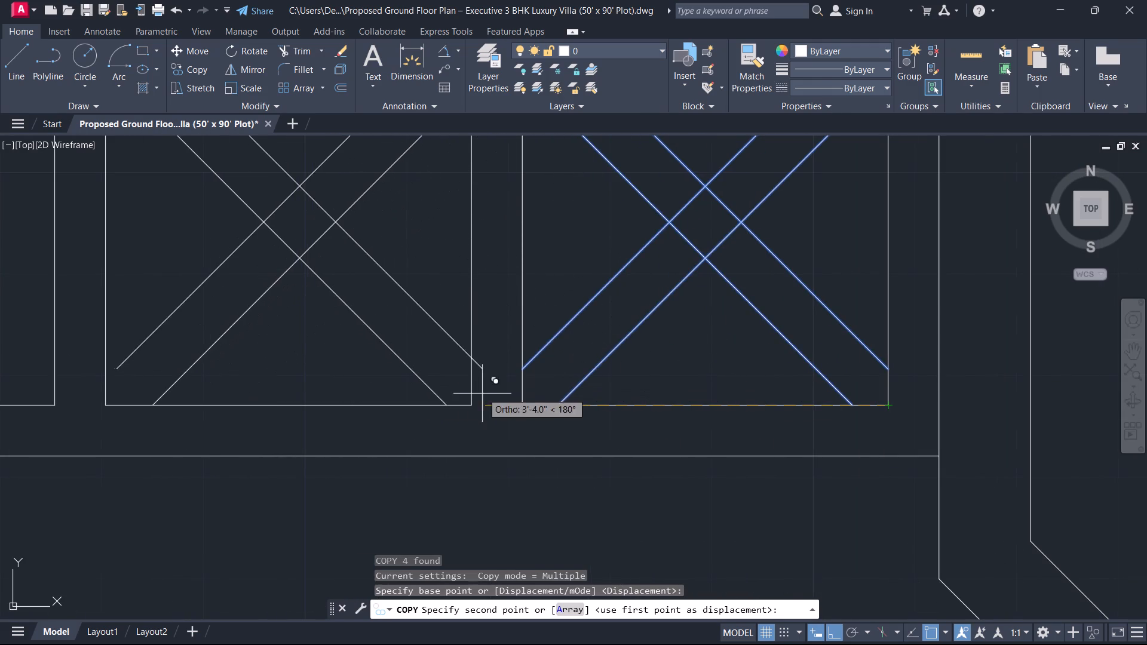
{"action": "left_click", "coordinate": [471, 404]}
{"action": "middle_click_drag", "start_coordinate": [363, 434], "coordinate": [679, 511]}
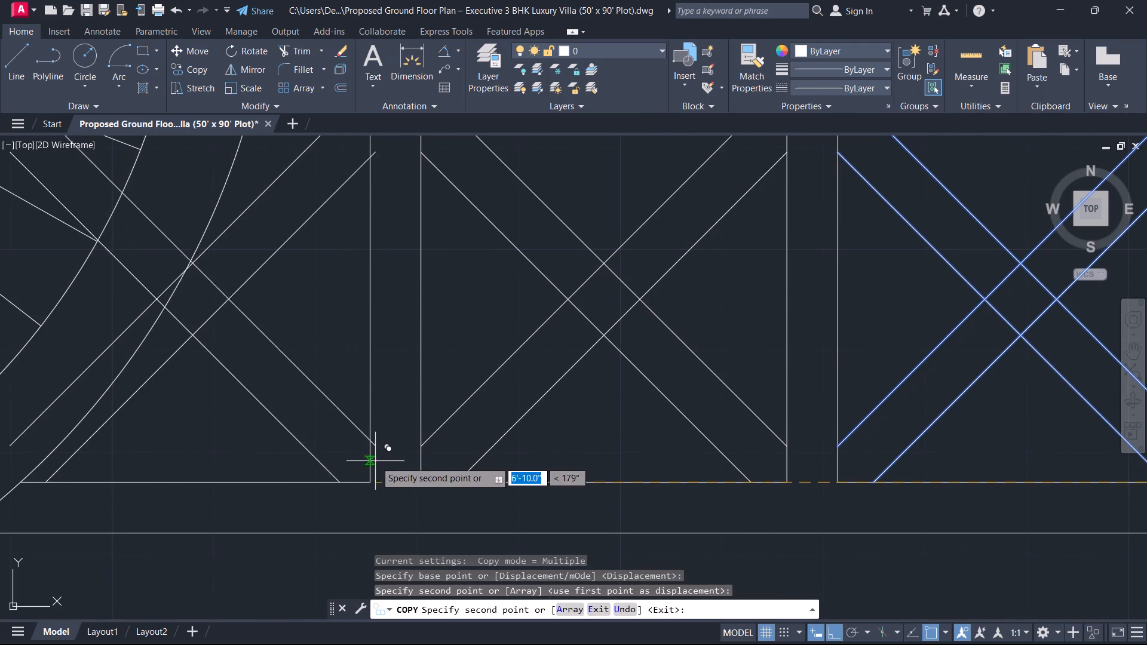
{"action": "left_click", "coordinate": [373, 486]}
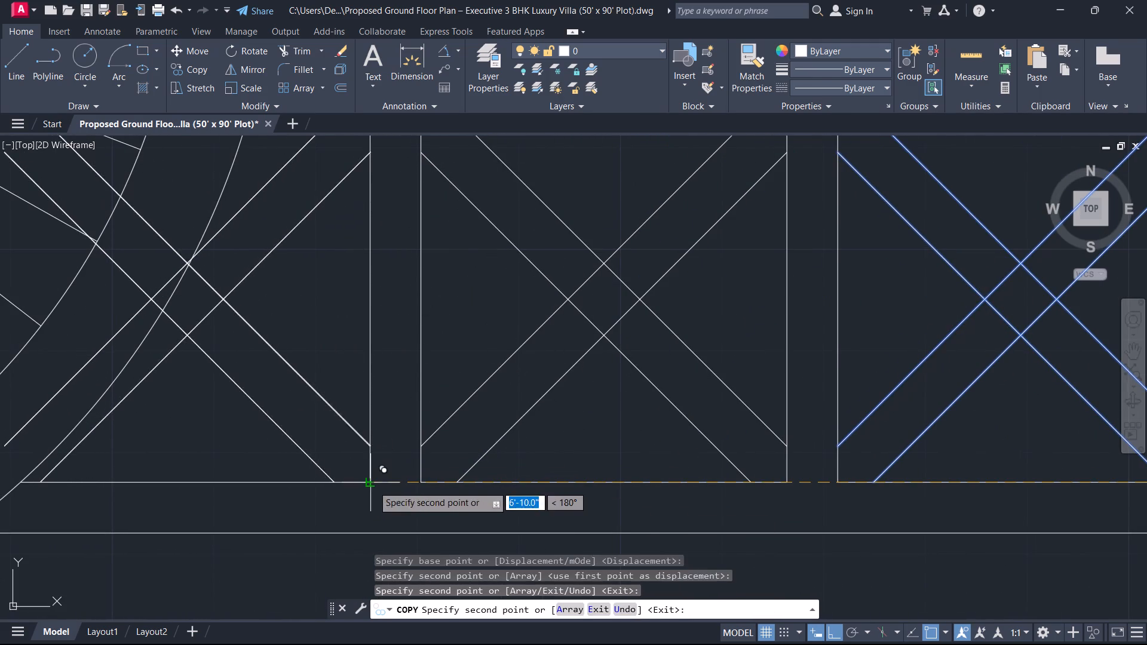
{"action": "key", "text": "Escape"}
Trim the copied diagonal lines in the bay beside the stair where they extend past the stair's outer curve.
{"action": "scroll", "coordinate": [338, 487], "scroll_direction": "down", "scroll_amount": 1}
{"action": "middle_click_drag", "start_coordinate": [349, 493], "coordinate": [517, 507]}
{"action": "scroll", "coordinate": [379, 382], "scroll_direction": "up", "scroll_amount": 2}
{"action": "scroll", "coordinate": [433, 364], "scroll_direction": "up", "scroll_amount": 2}
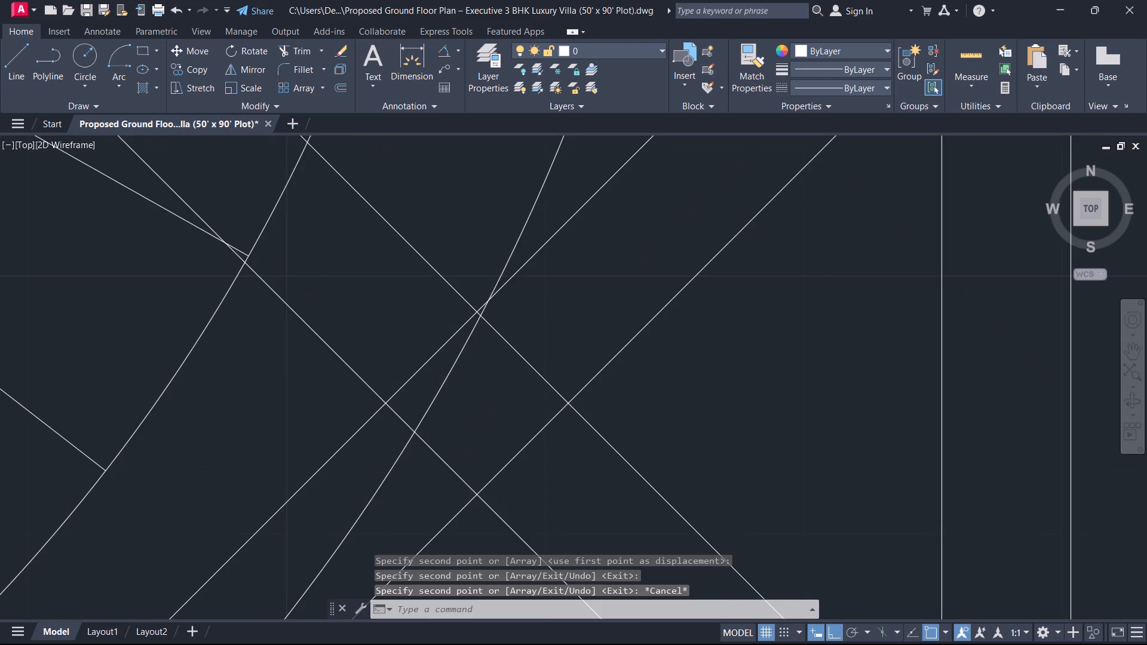
{"action": "scroll", "coordinate": [433, 364], "scroll_direction": "up", "scroll_amount": 1}
{"action": "type", "text": "TR"}
{"action": "key", "text": "space"}
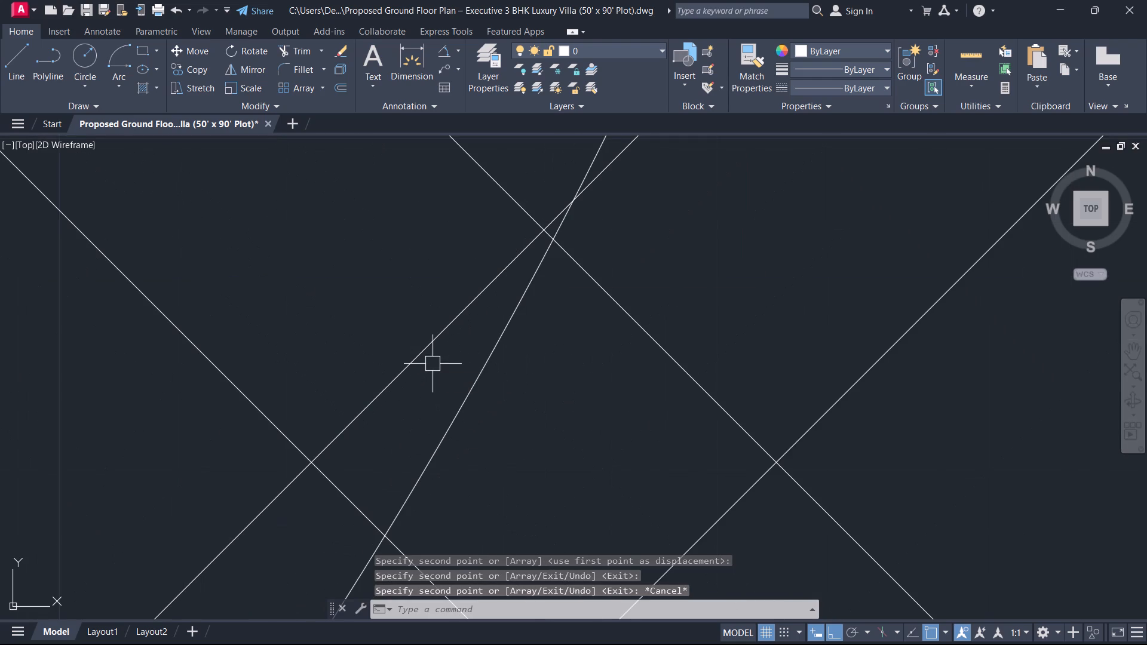
{"action": "left_click_drag", "start_coordinate": [535, 186], "coordinate": [530, 190]}
{"action": "left_click", "coordinate": [50, 475]}
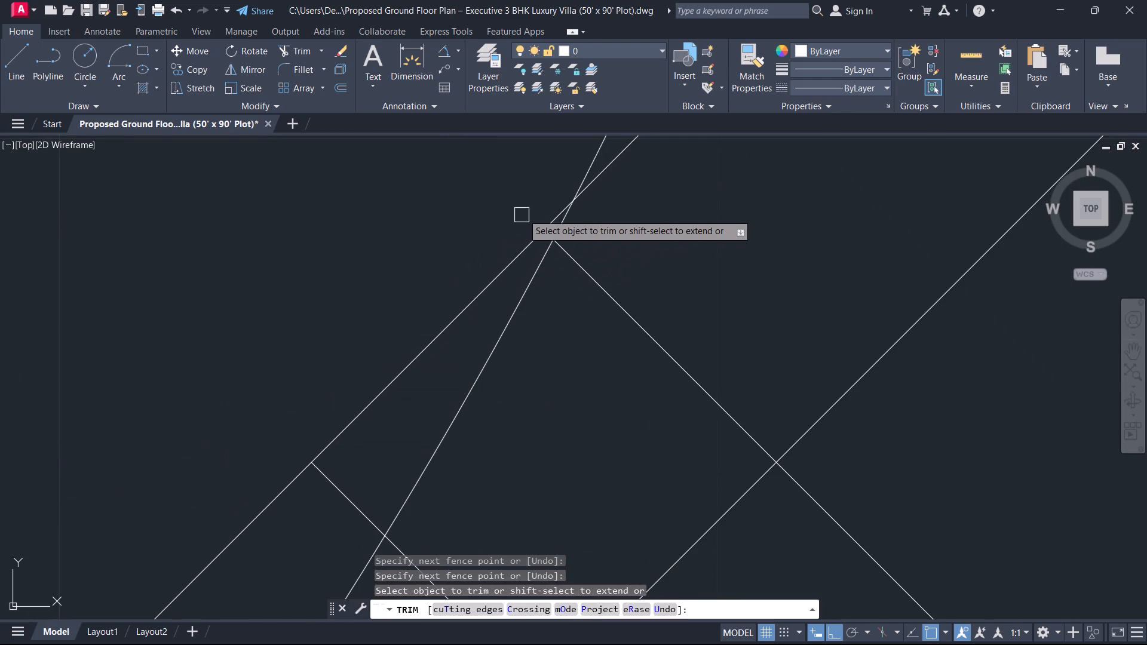
{"action": "scroll", "coordinate": [526, 211], "scroll_direction": "up", "scroll_amount": 2}
{"action": "left_click", "coordinate": [577, 265]}
{"action": "left_click", "coordinate": [575, 244]}
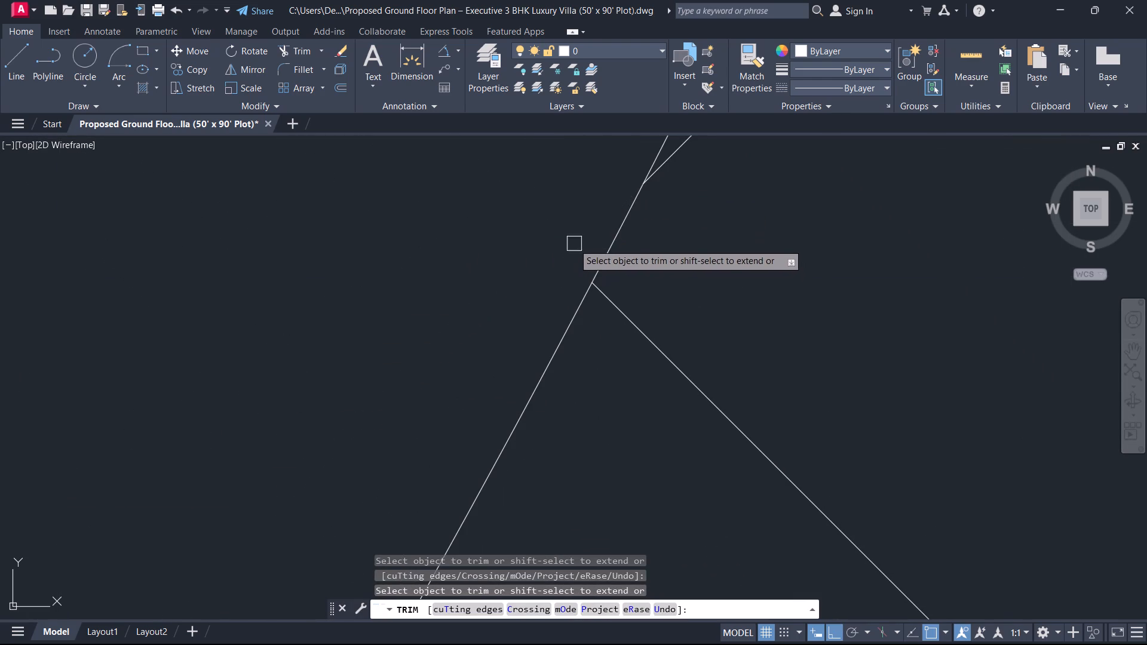
{"action": "scroll", "coordinate": [336, 422], "scroll_direction": "down", "scroll_amount": 3}
{"action": "middle_click_drag", "start_coordinate": [333, 423], "coordinate": [390, 248]}
{"action": "left_click", "coordinate": [335, 366]}
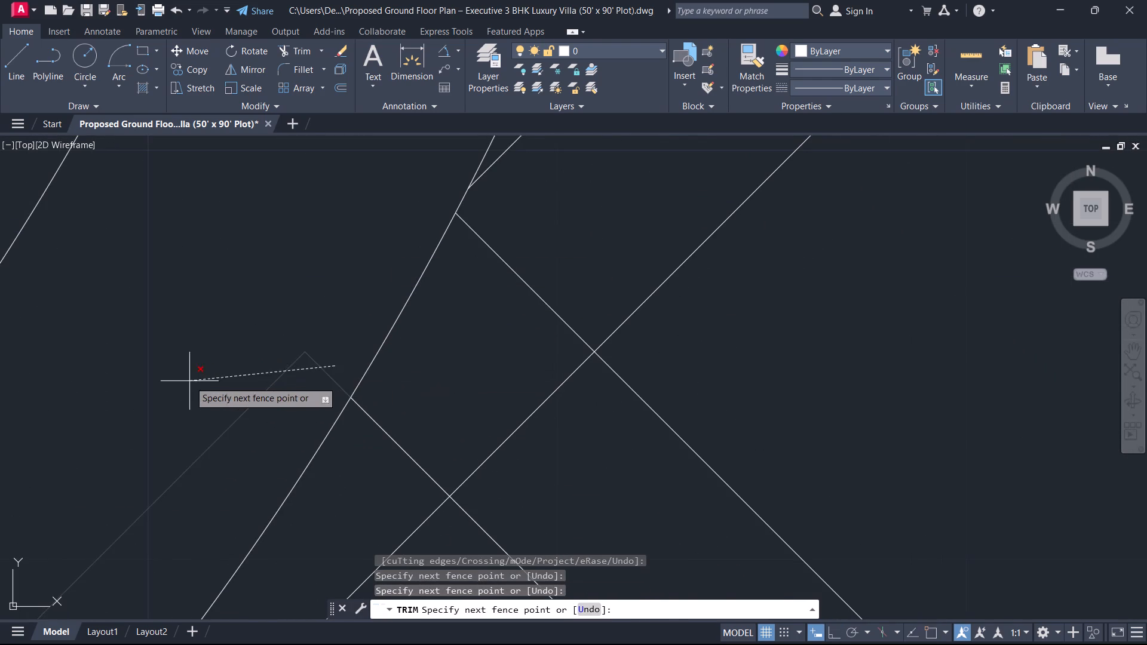
{"action": "left_click", "coordinate": [189, 381]}
{"action": "scroll", "coordinate": [262, 407], "scroll_direction": "down", "scroll_amount": 4}
{"action": "middle_click_drag", "start_coordinate": [248, 481], "coordinate": [323, 460]}
{"action": "scroll", "coordinate": [452, 379], "scroll_direction": "up", "scroll_amount": 1}
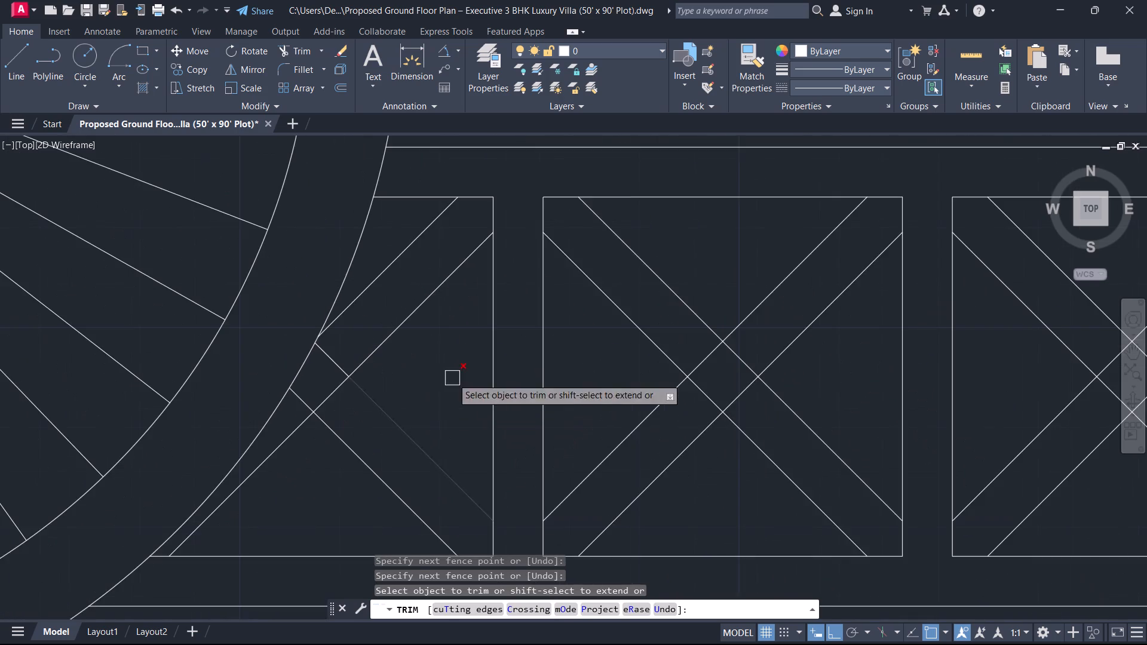
{"action": "key", "text": "Escape"}
Trim the overlapping diagonal segments at the strip crossing in the bay beside the curved stair.
{"action": "scroll", "coordinate": [384, 378], "scroll_direction": "up", "scroll_amount": 1}
{"action": "type", "text": "TR"}
{"action": "key", "text": "space"}
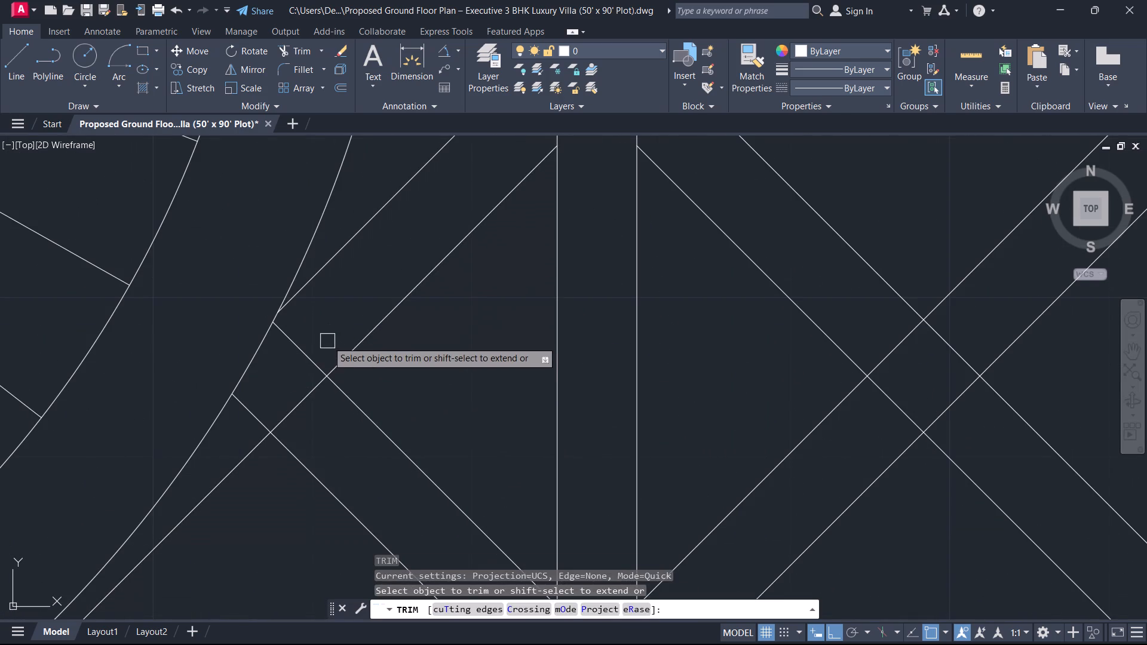
{"action": "left_click", "coordinate": [326, 341]}
{"action": "left_click", "coordinate": [235, 432]}
{"action": "left_click", "coordinate": [303, 407]}
Trim the four inner diagonal segments at the centre of the middle bay to leave an open strip crossing.
{"action": "scroll", "coordinate": [350, 413], "scroll_direction": "down", "scroll_amount": 3}
{"action": "scroll", "coordinate": [514, 410], "scroll_direction": "up", "scroll_amount": 1}
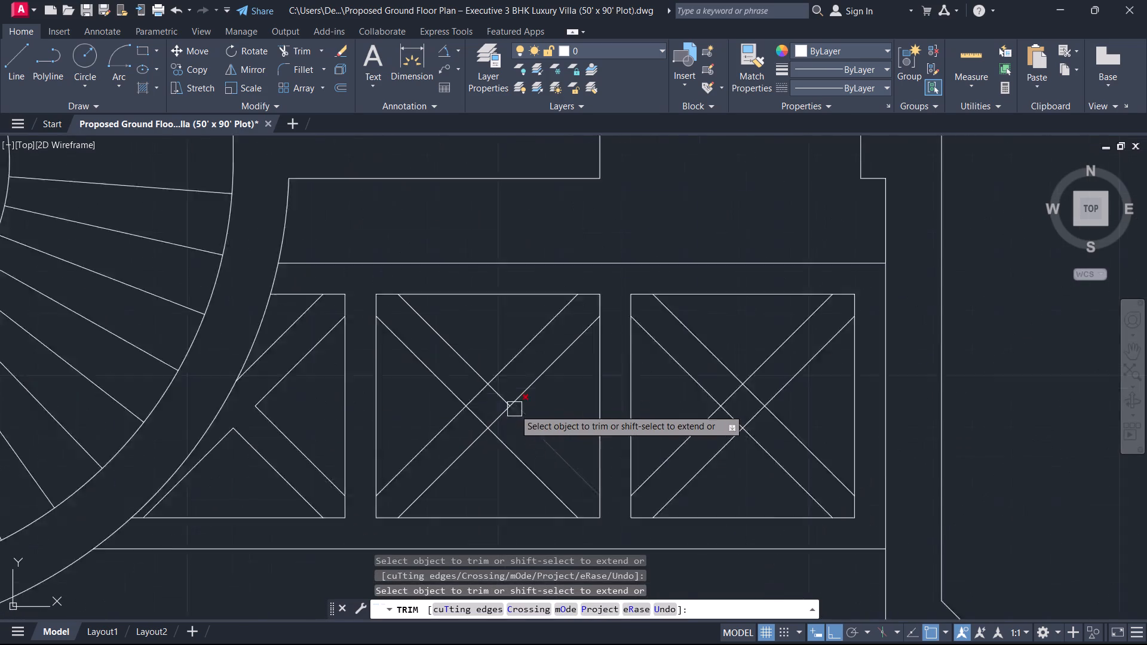
{"action": "scroll", "coordinate": [514, 408], "scroll_direction": "up", "scroll_amount": 2}
{"action": "left_click", "coordinate": [498, 394]}
{"action": "left_click", "coordinate": [422, 442]}
{"action": "left_click_drag", "start_coordinate": [418, 386], "coordinate": [427, 397]}
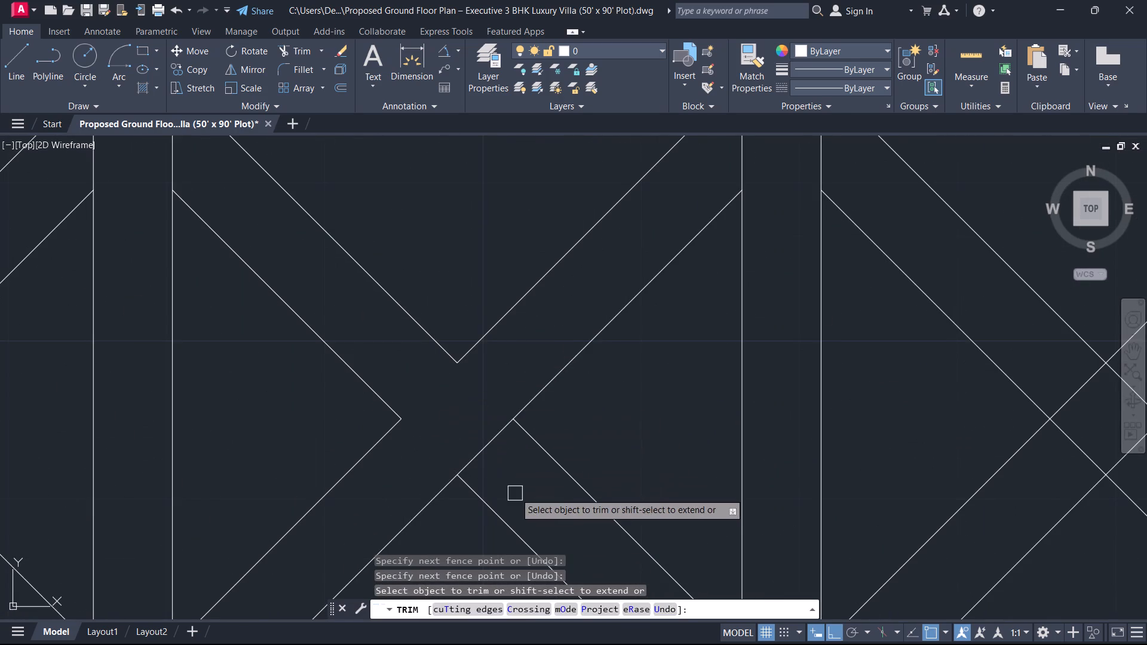
{"action": "left_click", "coordinate": [513, 483]}
{"action": "left_click", "coordinate": [469, 433]}
Trim the four inner diagonal segments at the centre of the bay farthest from the stair, leaving an open crossing.
{"action": "scroll", "coordinate": [637, 452], "scroll_direction": "down", "scroll_amount": 2}
{"action": "scroll", "coordinate": [820, 449], "scroll_direction": "up", "scroll_amount": 1}
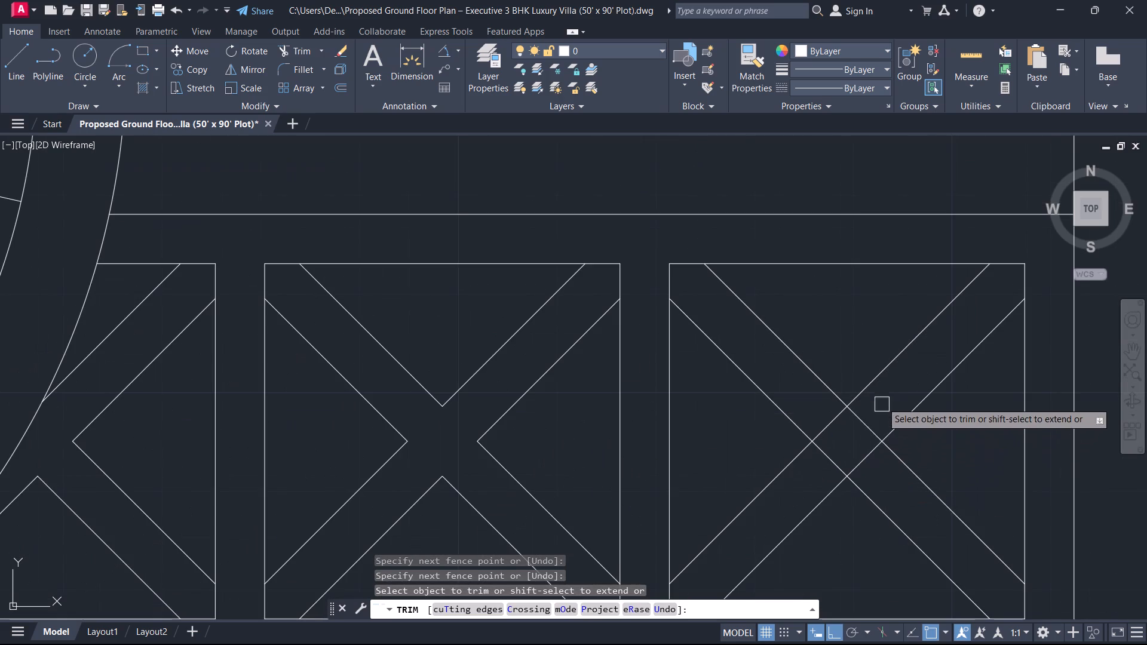
{"action": "left_click", "coordinate": [882, 398]}
{"action": "left_click", "coordinate": [809, 490]}
{"action": "left_click", "coordinate": [803, 391]}
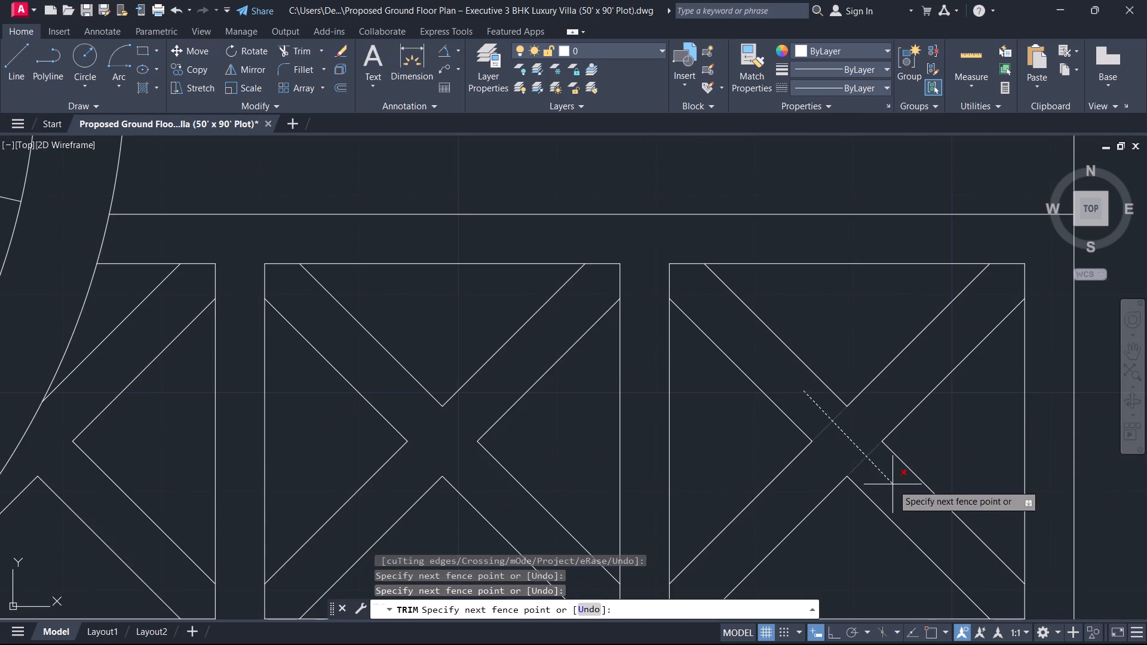
{"action": "left_click", "coordinate": [893, 484]}
{"action": "key", "text": "Escape"}
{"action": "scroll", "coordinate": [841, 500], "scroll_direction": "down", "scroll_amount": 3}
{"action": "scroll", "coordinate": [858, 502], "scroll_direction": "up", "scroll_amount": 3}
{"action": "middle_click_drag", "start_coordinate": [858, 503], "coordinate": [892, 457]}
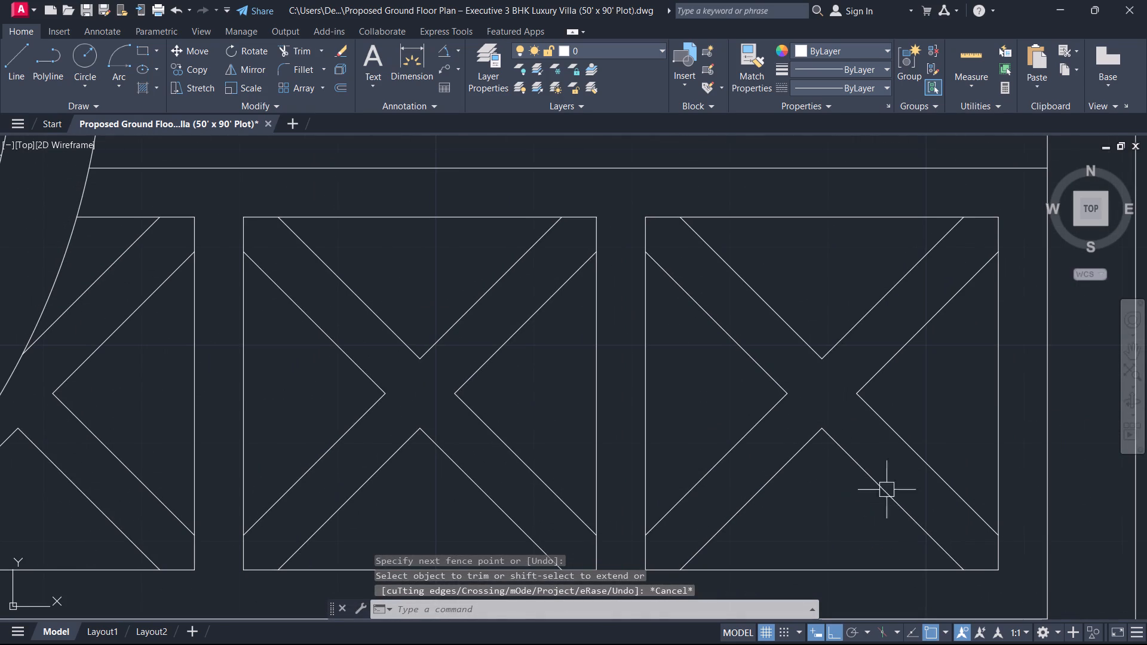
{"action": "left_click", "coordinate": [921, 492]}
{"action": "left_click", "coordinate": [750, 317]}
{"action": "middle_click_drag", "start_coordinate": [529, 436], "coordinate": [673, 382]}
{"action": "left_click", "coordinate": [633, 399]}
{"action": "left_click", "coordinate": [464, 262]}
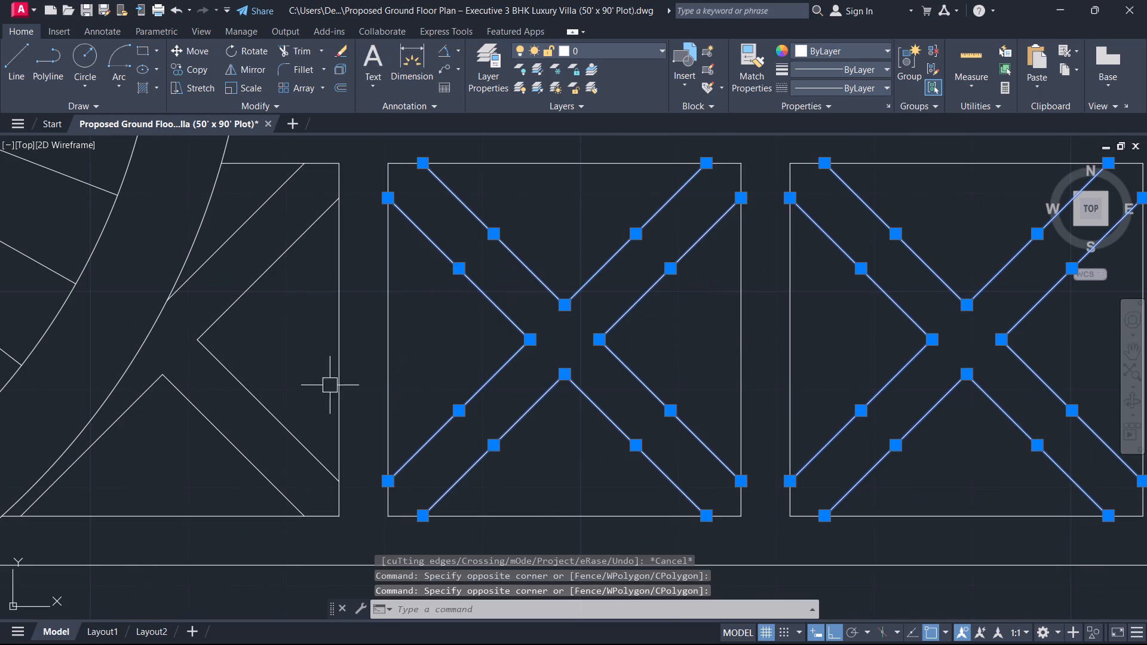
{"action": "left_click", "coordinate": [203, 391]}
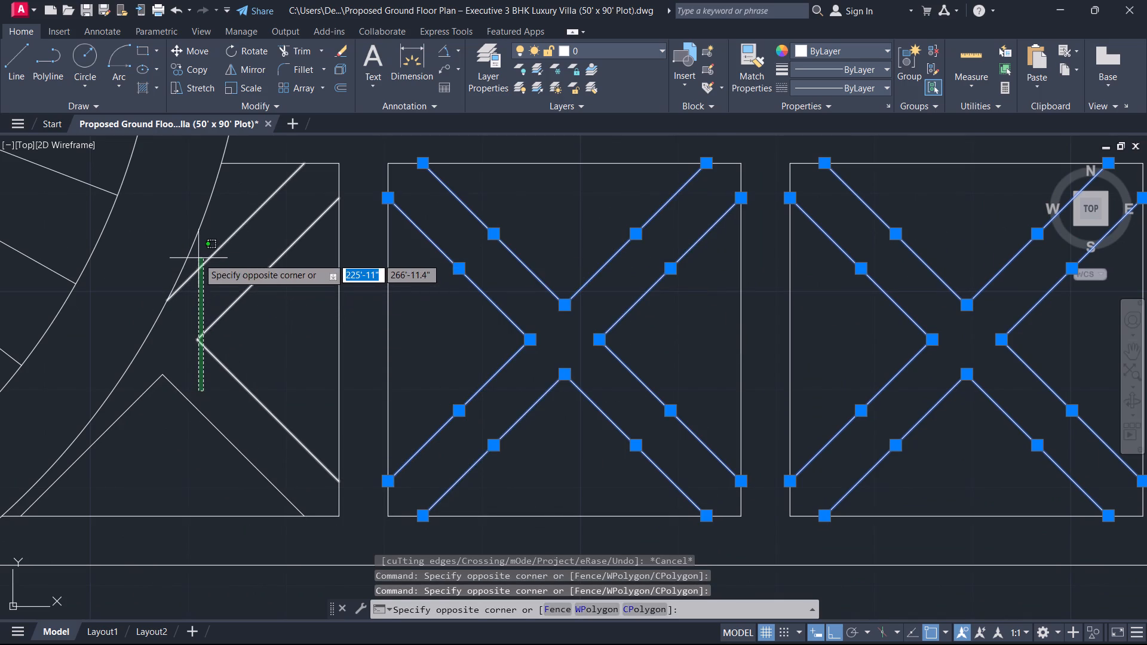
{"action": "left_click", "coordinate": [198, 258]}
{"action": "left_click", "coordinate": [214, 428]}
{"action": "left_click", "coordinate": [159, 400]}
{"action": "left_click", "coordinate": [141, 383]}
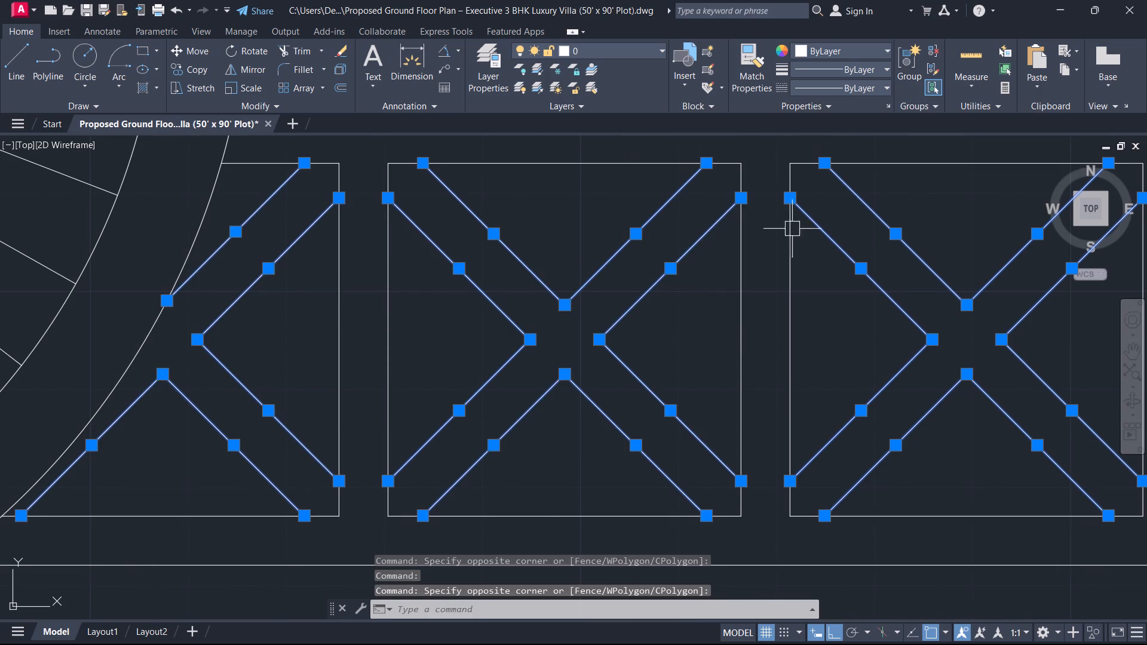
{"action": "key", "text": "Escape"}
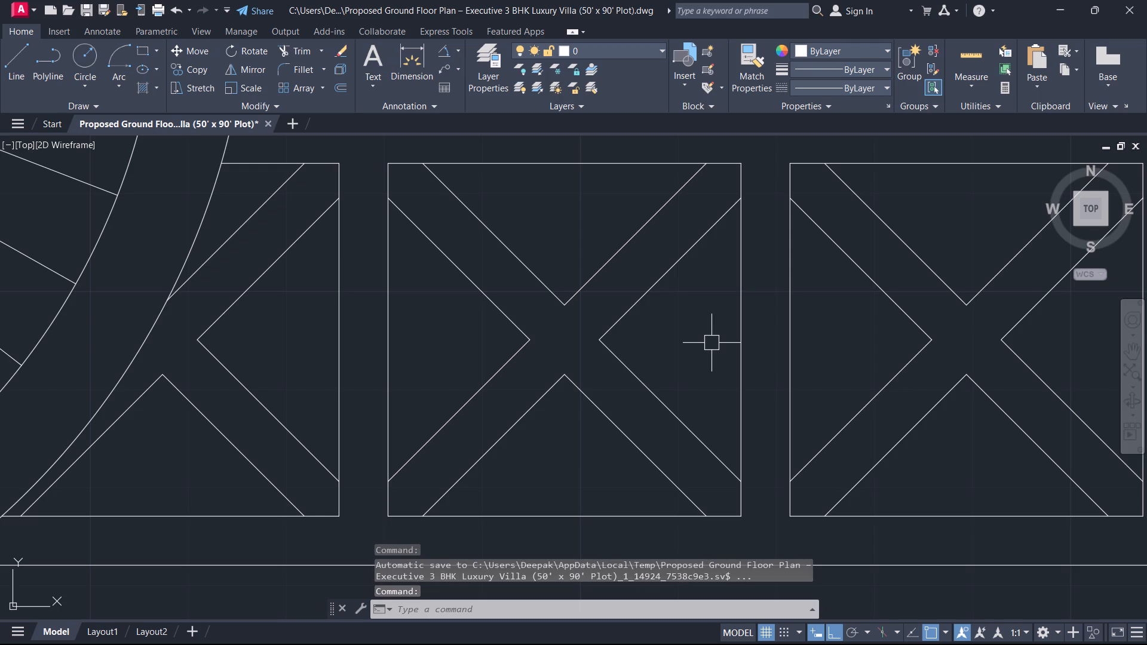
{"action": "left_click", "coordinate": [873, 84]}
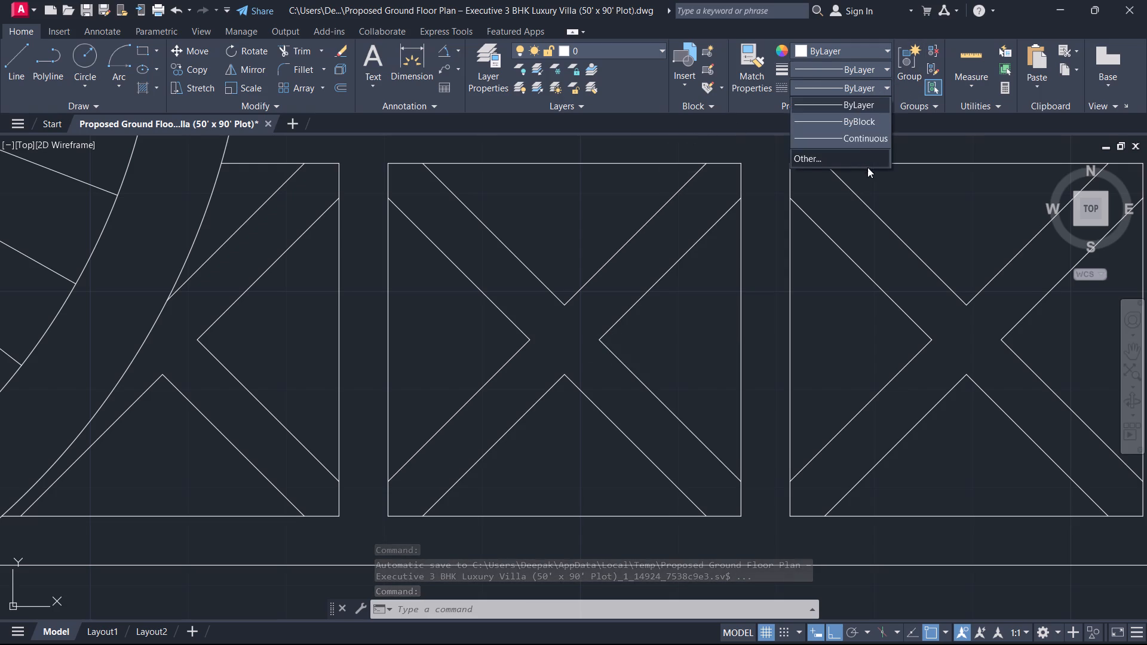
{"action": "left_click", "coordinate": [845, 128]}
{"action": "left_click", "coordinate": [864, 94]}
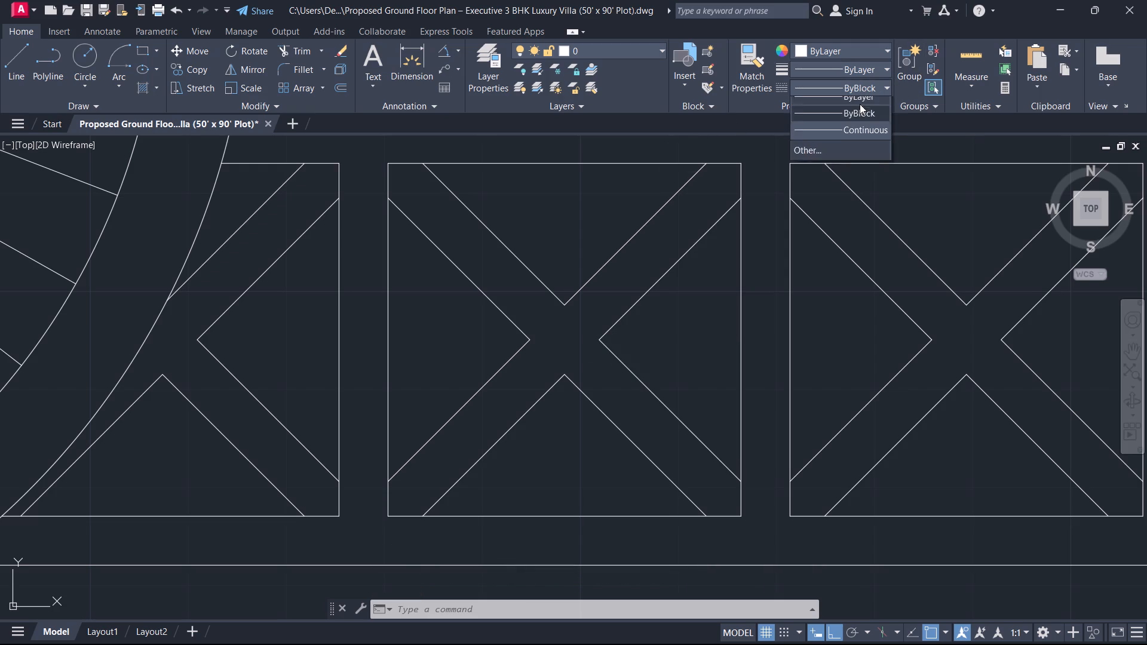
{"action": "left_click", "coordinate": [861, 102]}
Open the choices for the current linetype.
{"action": "left_click", "coordinate": [865, 93]}
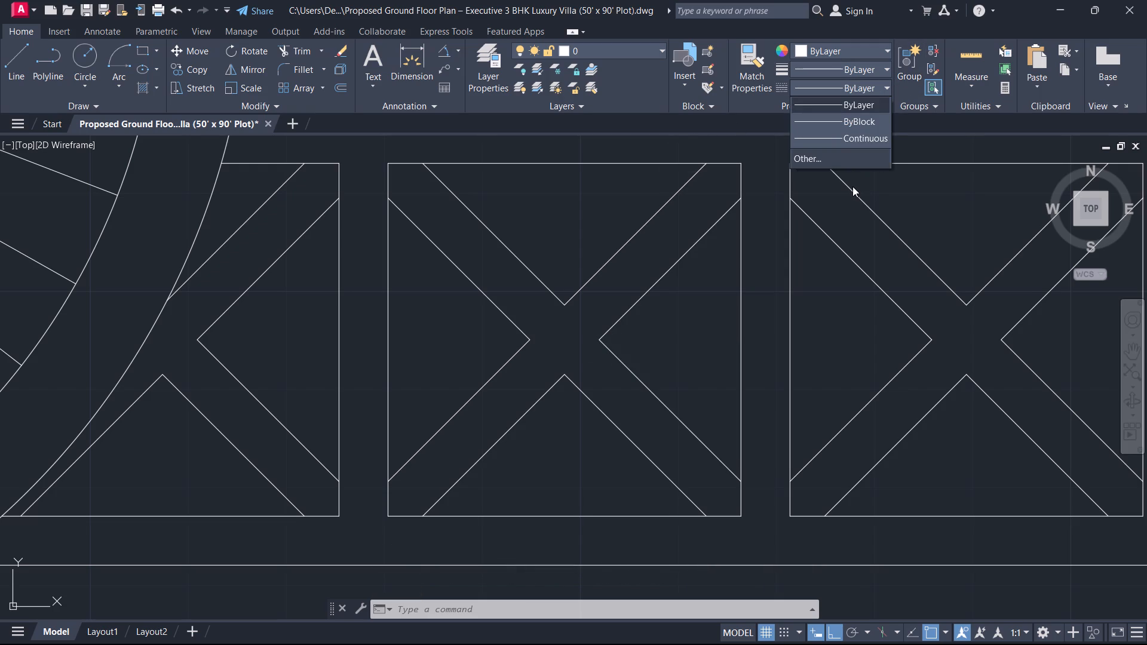
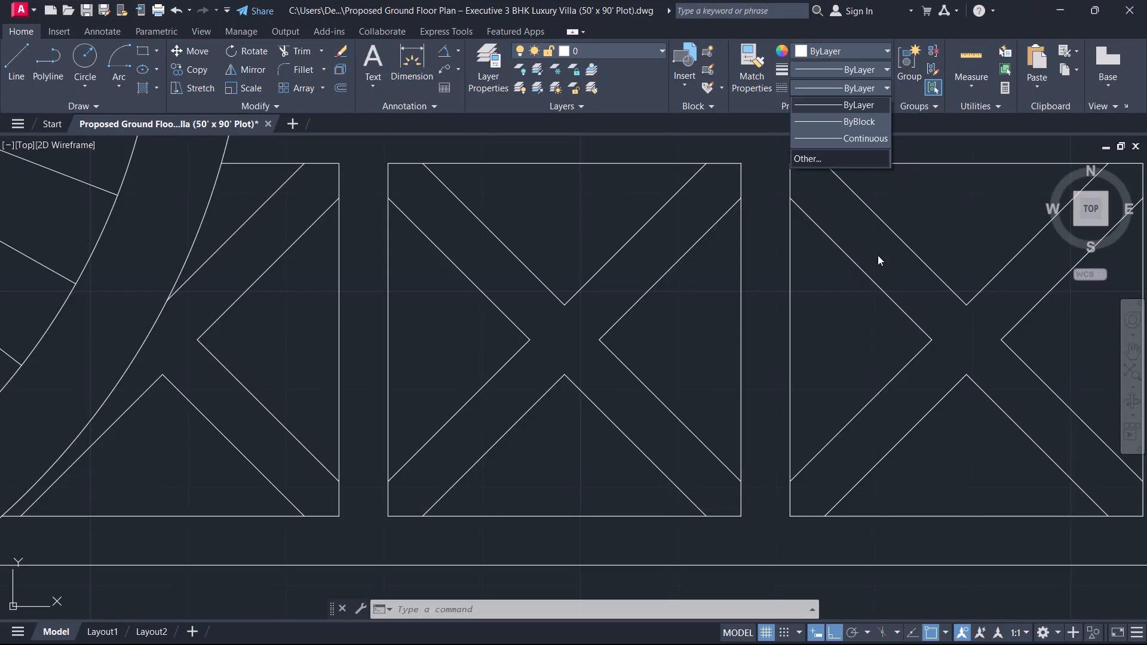
Load the ISO dash linetype ACAD_ISO02W100 into the drawing from acadiso.lin.
{"action": "left_click_drag", "start_coordinate": [869, 156], "coordinate": [863, 158]}
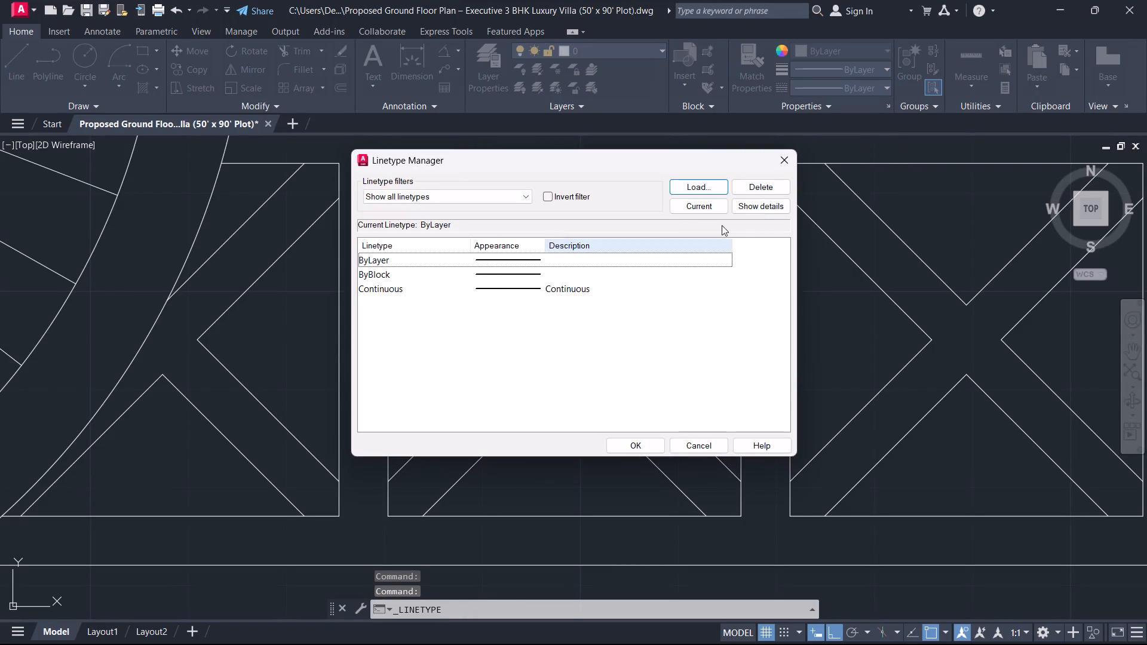
{"action": "left_click", "coordinate": [701, 182]}
{"action": "left_click", "coordinate": [622, 277]}
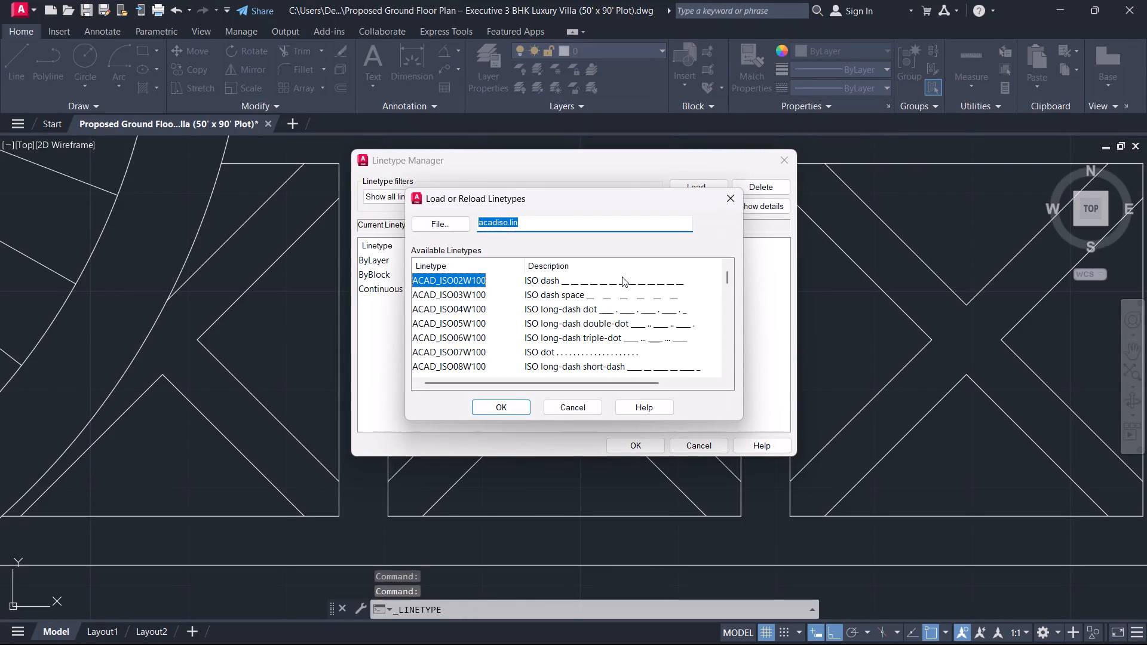
{"action": "left_click", "coordinate": [507, 410]}
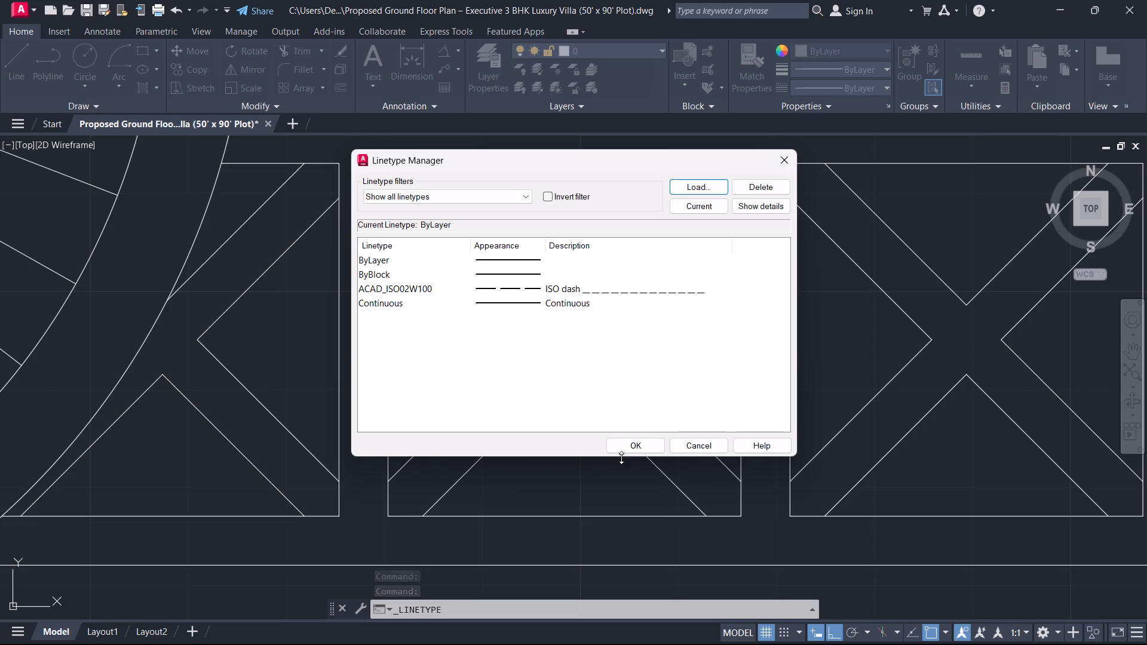
{"action": "left_click", "coordinate": [628, 447]}
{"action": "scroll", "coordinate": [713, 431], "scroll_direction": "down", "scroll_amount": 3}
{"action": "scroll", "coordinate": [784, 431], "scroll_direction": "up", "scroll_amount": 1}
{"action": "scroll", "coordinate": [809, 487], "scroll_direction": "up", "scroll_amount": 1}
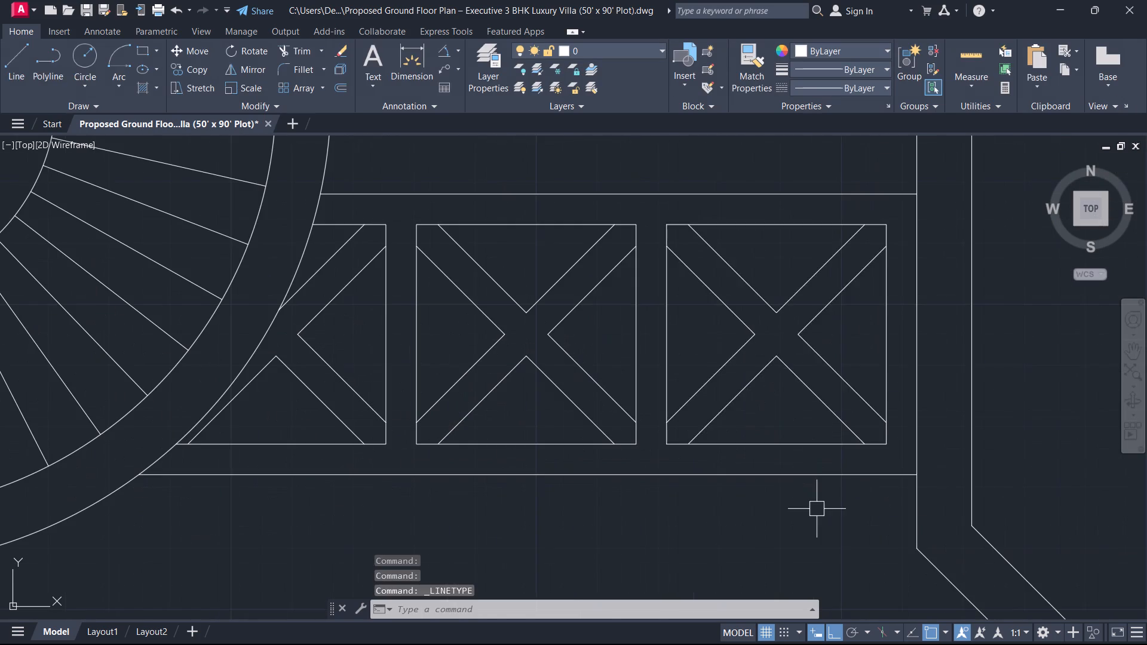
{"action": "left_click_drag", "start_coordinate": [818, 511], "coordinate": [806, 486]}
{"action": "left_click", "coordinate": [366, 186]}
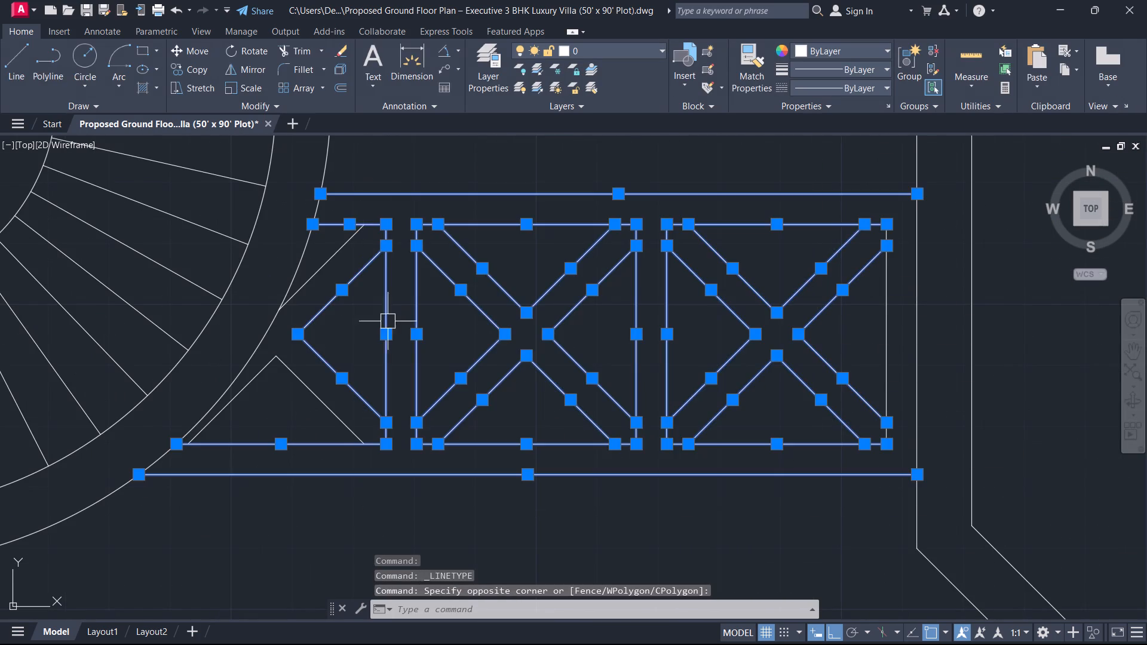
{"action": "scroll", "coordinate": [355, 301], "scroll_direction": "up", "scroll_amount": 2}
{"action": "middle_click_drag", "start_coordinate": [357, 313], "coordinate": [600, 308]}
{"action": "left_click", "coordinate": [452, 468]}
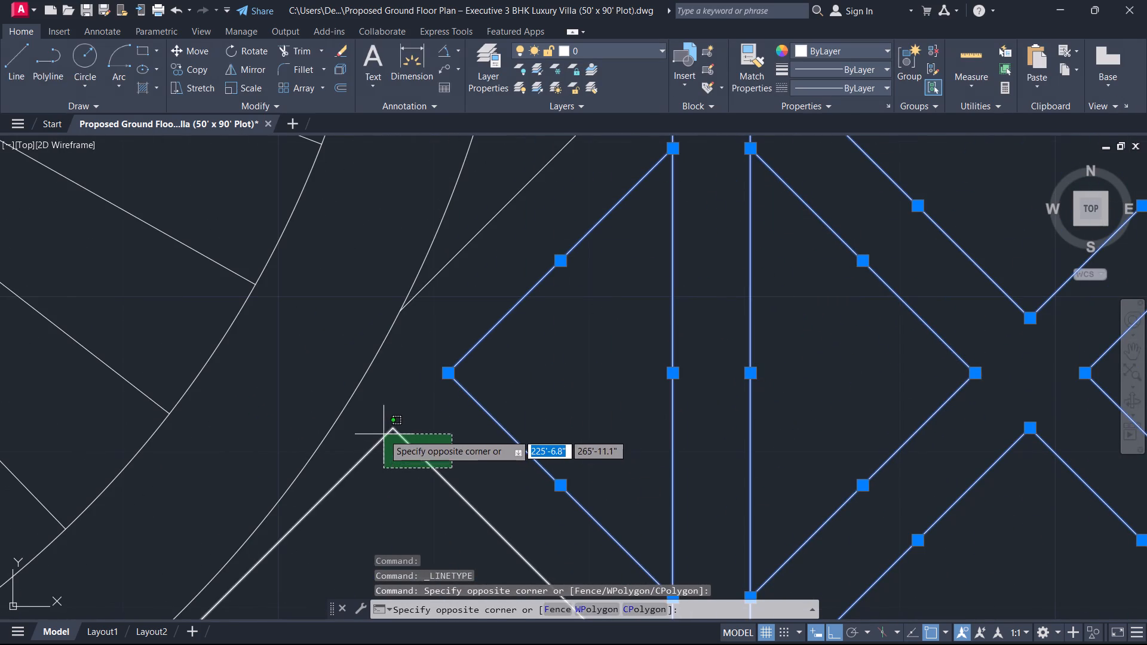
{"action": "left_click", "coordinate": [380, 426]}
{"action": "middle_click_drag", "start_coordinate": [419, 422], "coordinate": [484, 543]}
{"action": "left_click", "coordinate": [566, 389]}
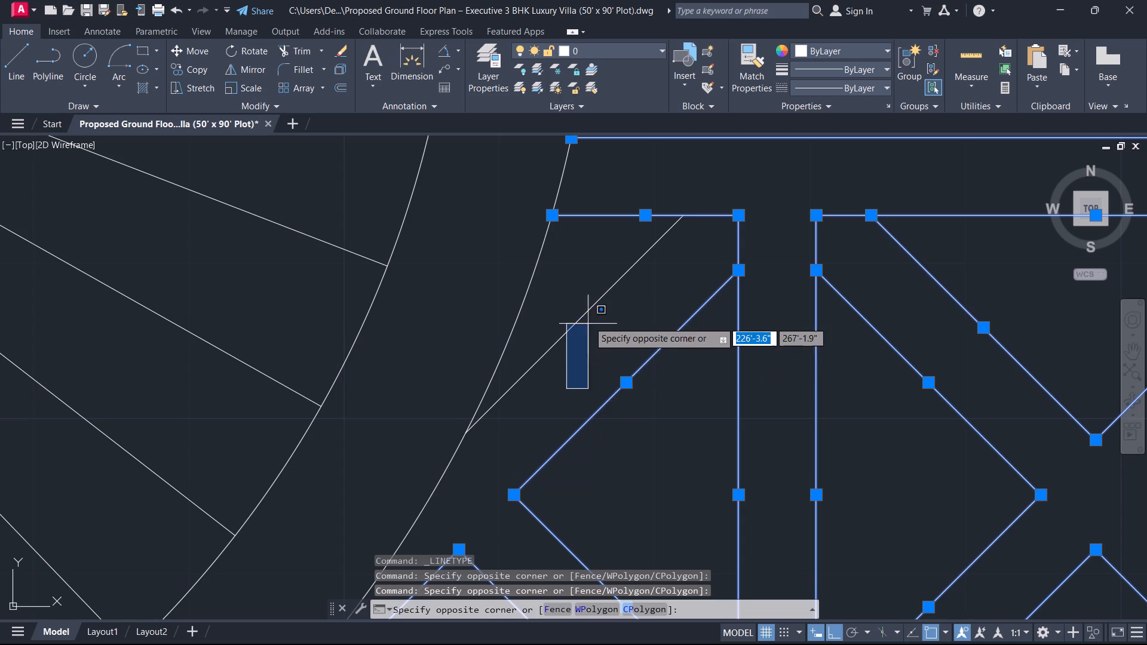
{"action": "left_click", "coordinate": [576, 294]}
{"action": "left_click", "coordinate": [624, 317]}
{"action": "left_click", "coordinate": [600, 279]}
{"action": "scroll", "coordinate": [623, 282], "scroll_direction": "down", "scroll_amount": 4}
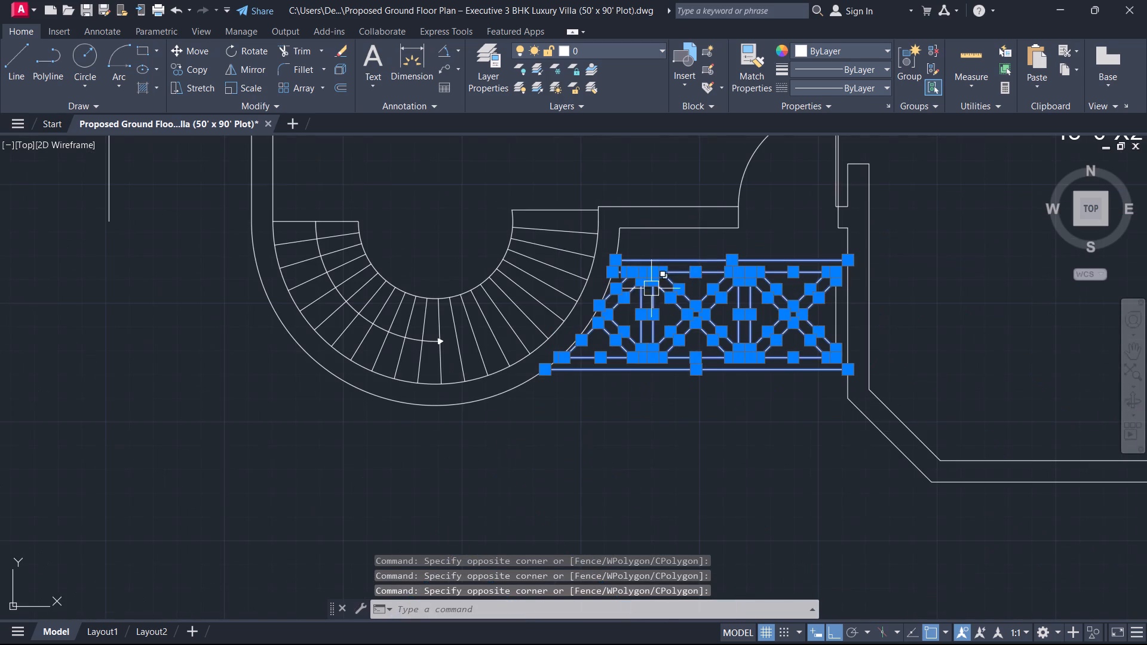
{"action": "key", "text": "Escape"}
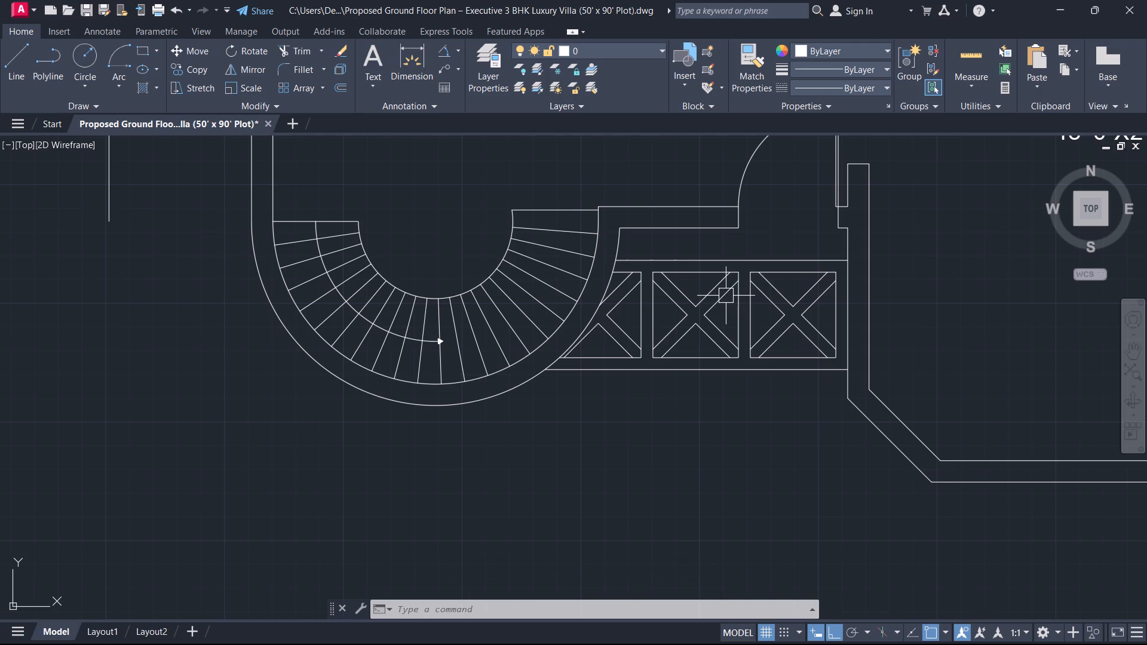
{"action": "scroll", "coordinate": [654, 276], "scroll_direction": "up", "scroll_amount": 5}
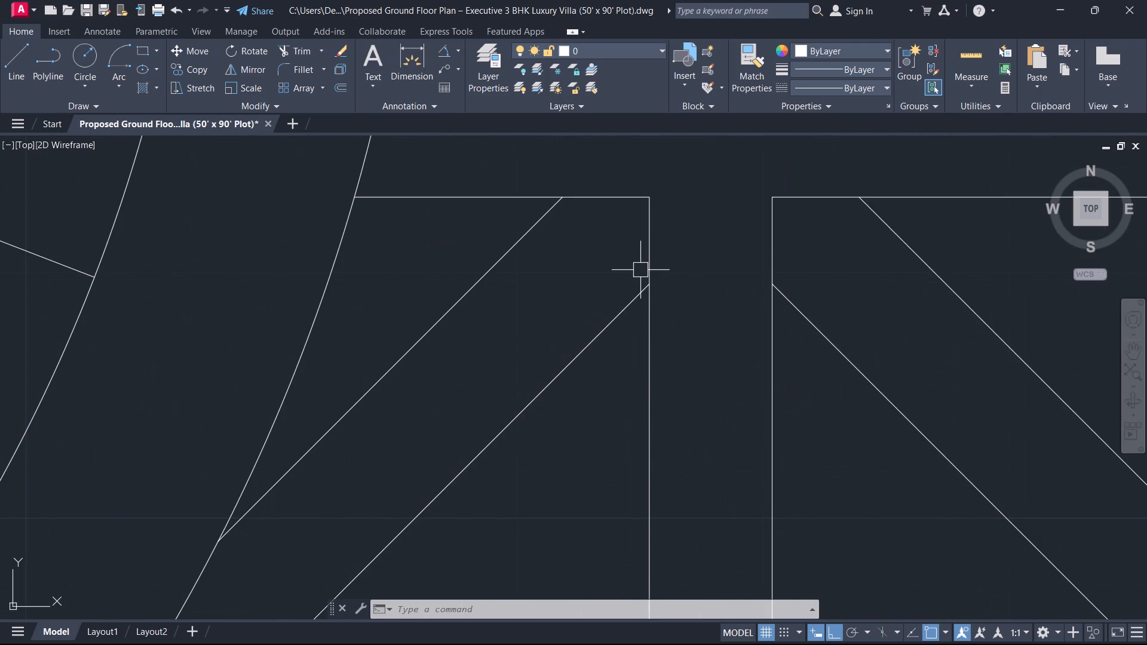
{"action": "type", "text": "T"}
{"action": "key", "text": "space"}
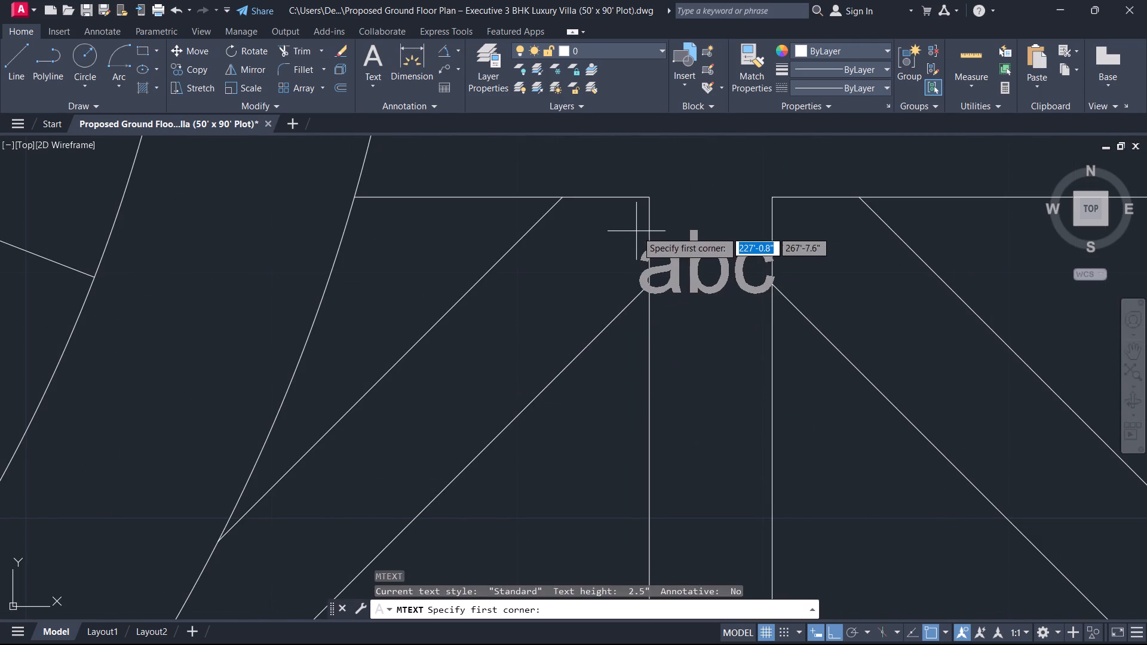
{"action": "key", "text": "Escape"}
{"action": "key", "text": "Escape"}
Trim the outline ends outside the diagonals at the corners of the bay beside the curved stair, including the short piece at the stair curve.
{"action": "type", "text": "TR"}
{"action": "key", "text": "space"}
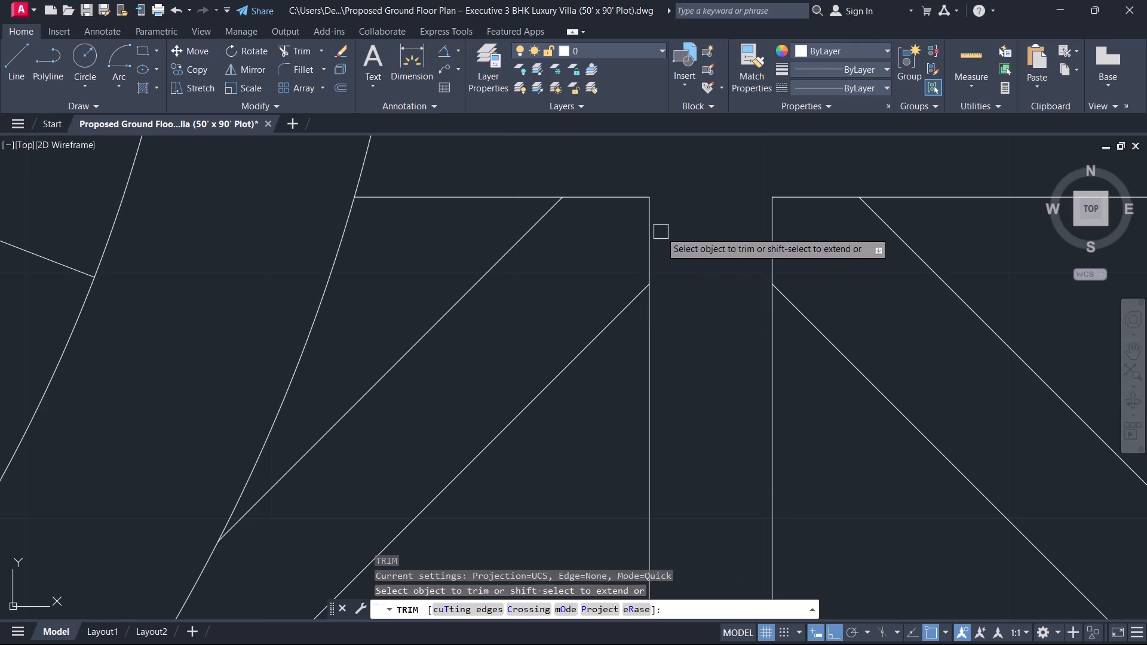
{"action": "left_click_drag", "start_coordinate": [661, 232], "coordinate": [635, 180]}
{"action": "scroll", "coordinate": [663, 282], "scroll_direction": "down", "scroll_amount": 5}
{"action": "scroll", "coordinate": [644, 386], "scroll_direction": "up", "scroll_amount": 4}
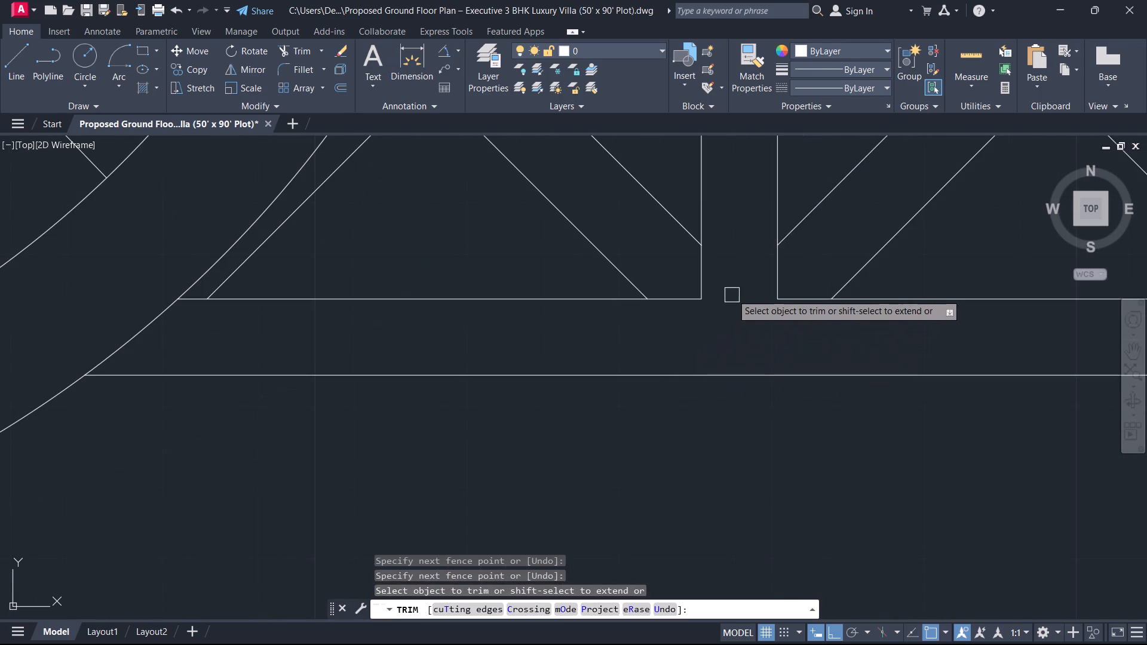
{"action": "left_click_drag", "start_coordinate": [715, 277], "coordinate": [686, 314]}
{"action": "scroll", "coordinate": [295, 324], "scroll_direction": "up", "scroll_amount": 1}
{"action": "middle_click_drag", "start_coordinate": [295, 324], "coordinate": [585, 401]}
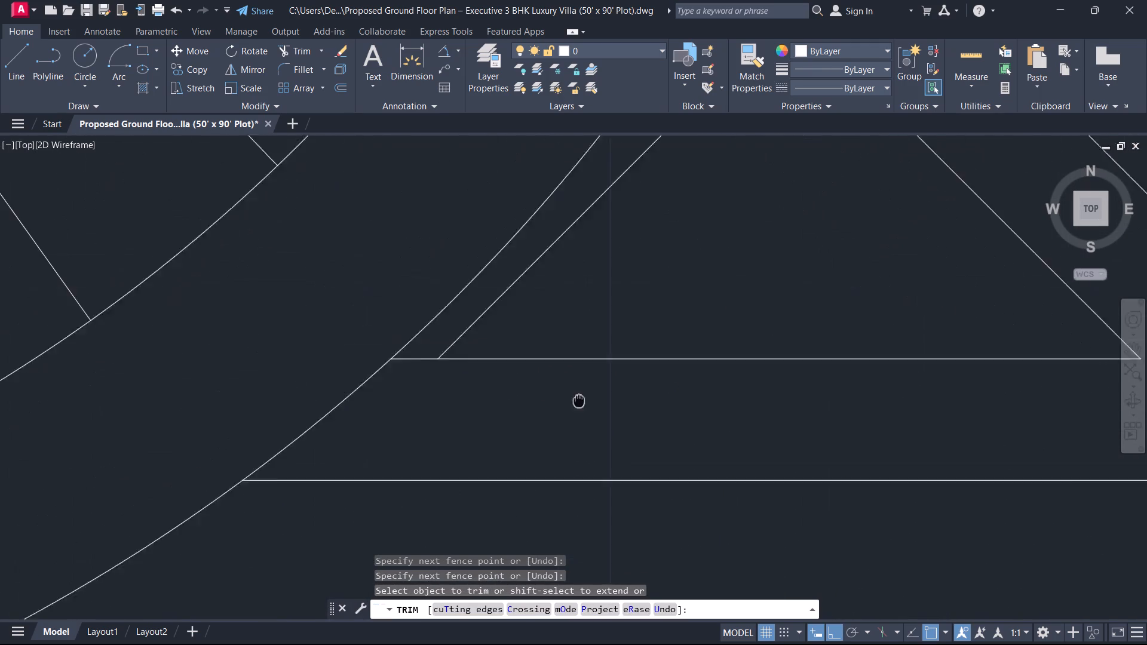
{"action": "middle_click_drag", "start_coordinate": [585, 401], "coordinate": [596, 405]}
{"action": "scroll", "coordinate": [523, 417], "scroll_direction": "up", "scroll_amount": 2}
{"action": "left_click", "coordinate": [327, 299]}
{"action": "left_click", "coordinate": [400, 255]}
{"action": "key", "text": "Escape"}
Trim off both lower corners of the middle bay and the facing lower corner of the bay farthest from the stair.
{"action": "scroll", "coordinate": [436, 333], "scroll_direction": "down", "scroll_amount": 5}
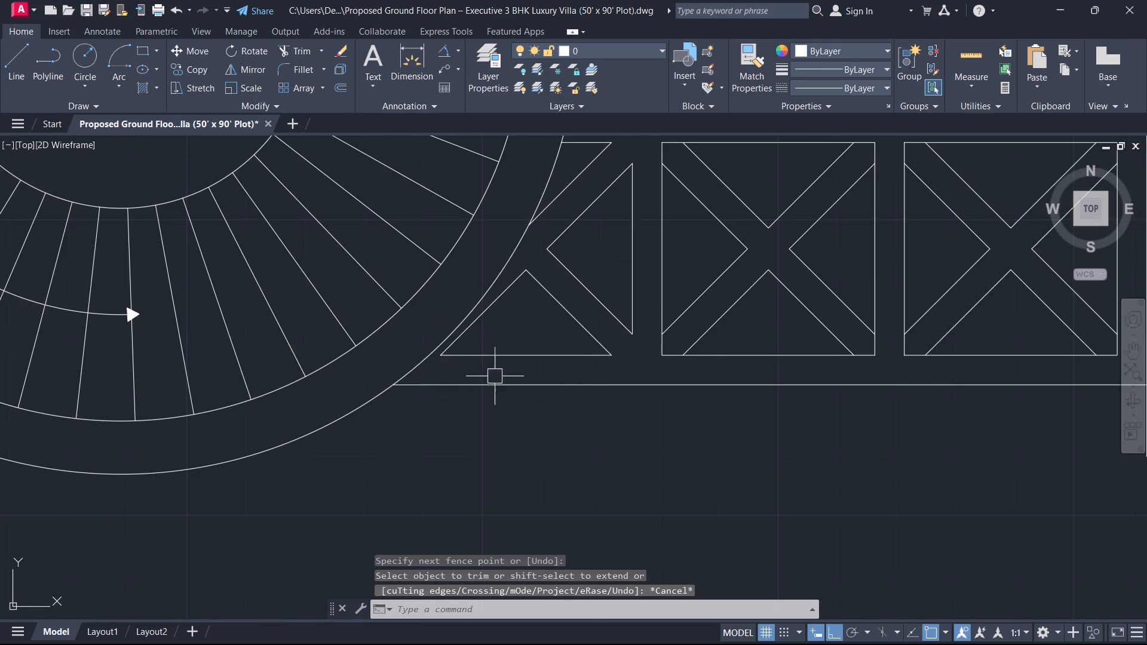
{"action": "middle_click_drag", "start_coordinate": [635, 351], "coordinate": [551, 416]}
{"action": "scroll", "coordinate": [632, 434], "scroll_direction": "up", "scroll_amount": 1}
{"action": "middle_click_drag", "start_coordinate": [638, 394], "coordinate": [611, 474]}
{"action": "scroll", "coordinate": [621, 446], "scroll_direction": "down", "scroll_amount": 1}
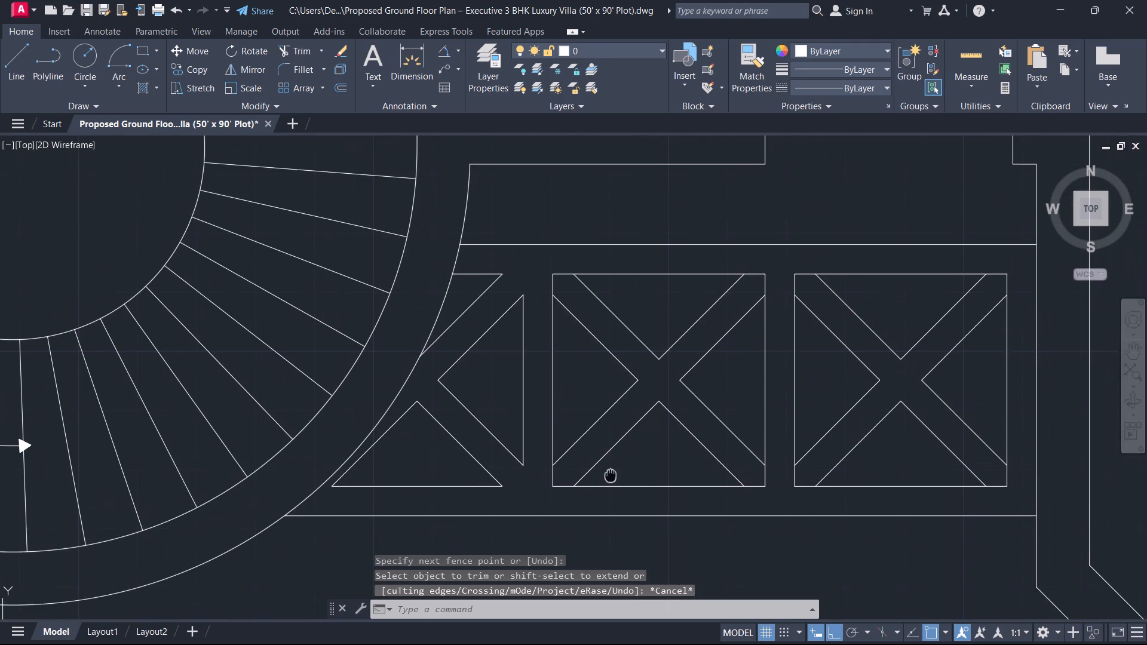
{"action": "middle_click_drag", "start_coordinate": [611, 474], "coordinate": [611, 478]}
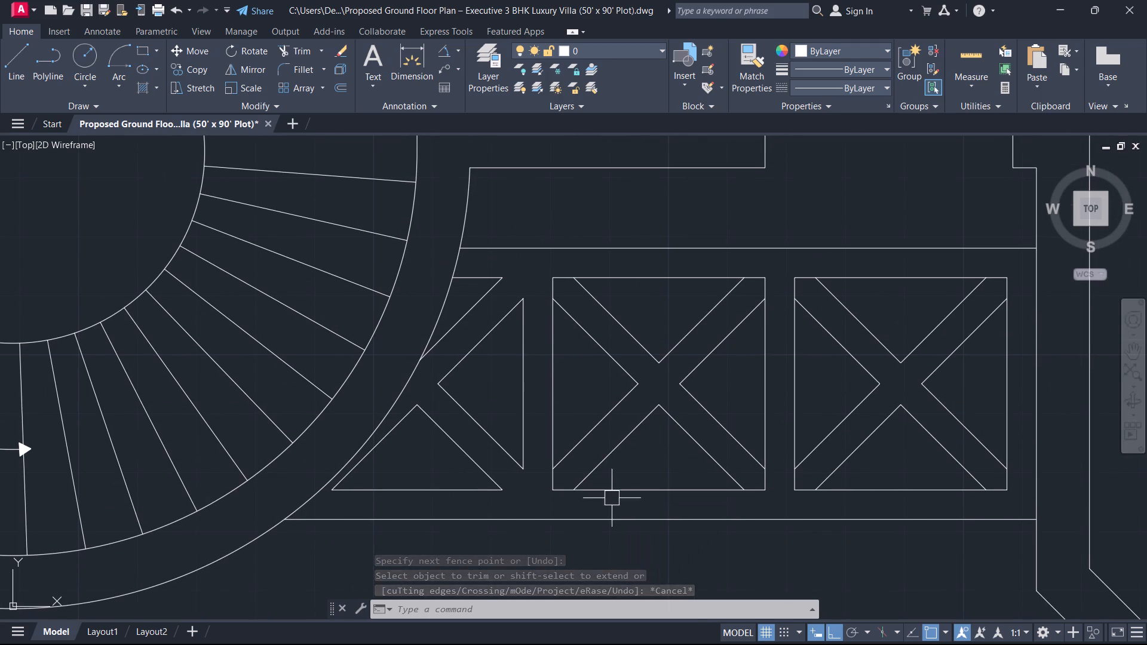
{"action": "scroll", "coordinate": [568, 481], "scroll_direction": "up", "scroll_amount": 1}
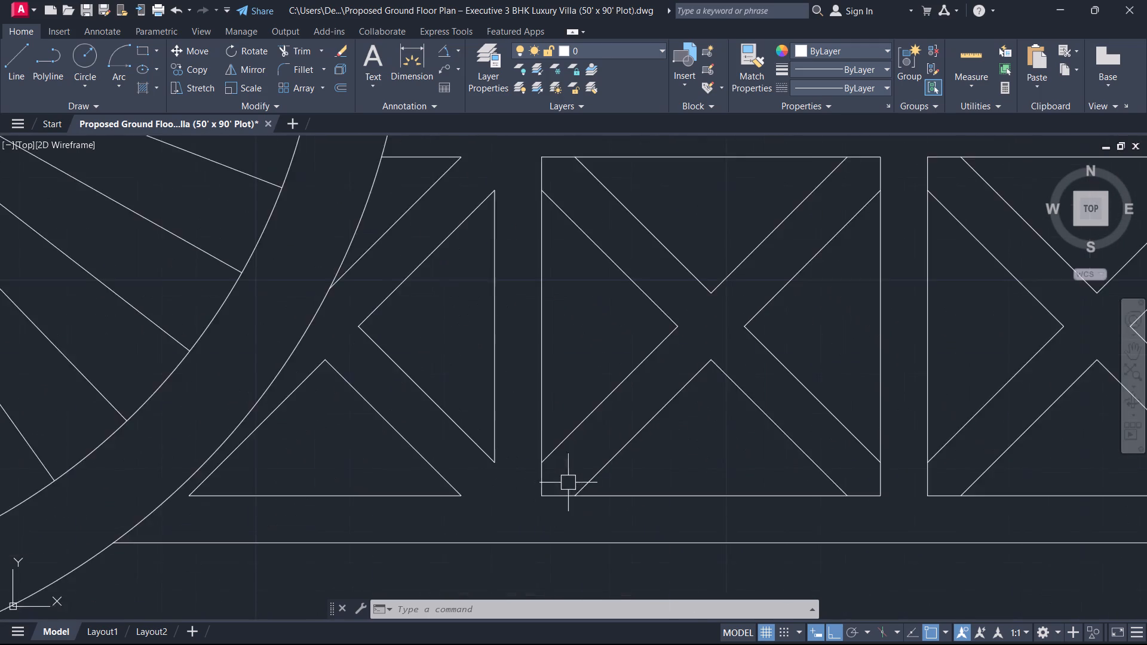
{"action": "scroll", "coordinate": [568, 483], "scroll_direction": "up", "scroll_amount": 1}
{"action": "key", "text": "Escape"}
{"action": "key", "text": "t"}
{"action": "key", "text": "r"}
{"action": "key", "text": "space"}
{"action": "left_click_drag", "start_coordinate": [544, 475], "coordinate": [504, 511]}
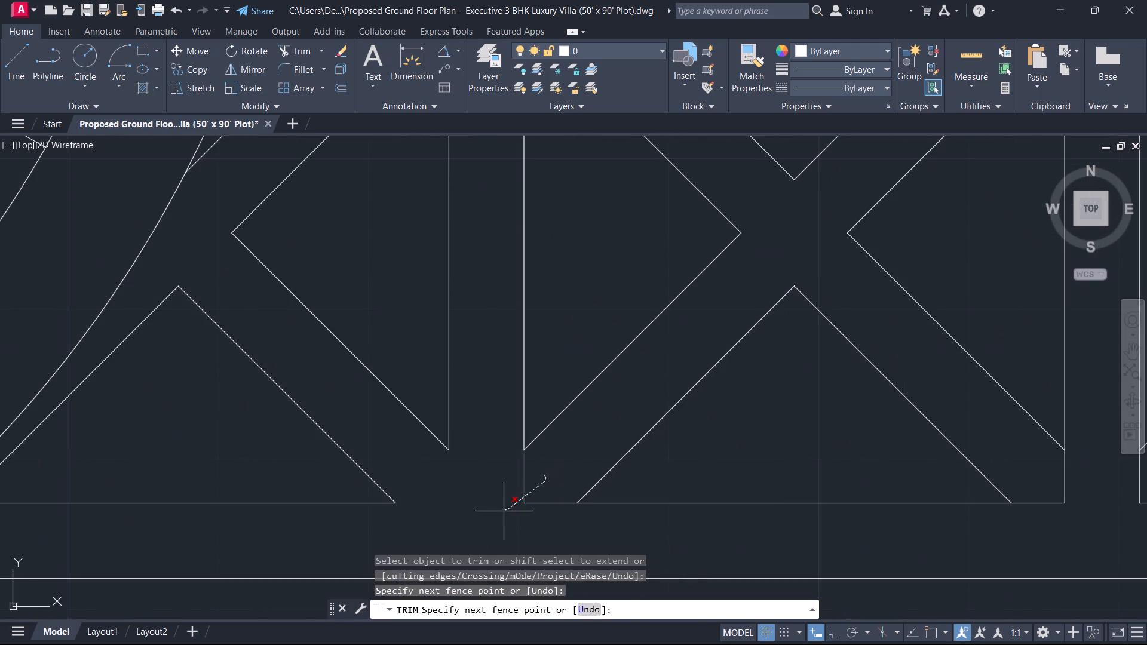
{"action": "left_click_drag", "start_coordinate": [504, 511], "coordinate": [568, 488]}
{"action": "scroll", "coordinate": [685, 443], "scroll_direction": "down", "scroll_amount": 3}
{"action": "scroll", "coordinate": [814, 431], "scroll_direction": "up", "scroll_amount": 2}
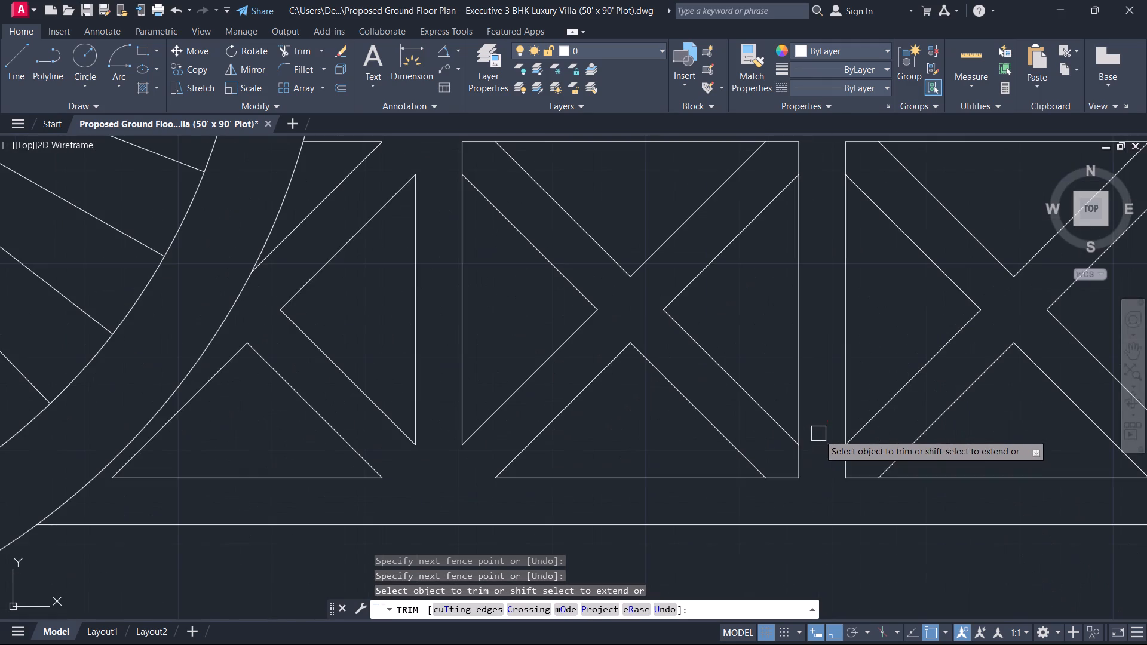
{"action": "left_click_drag", "start_coordinate": [812, 458], "coordinate": [784, 483]}
{"action": "left_click_drag", "start_coordinate": [864, 490], "coordinate": [864, 489]}
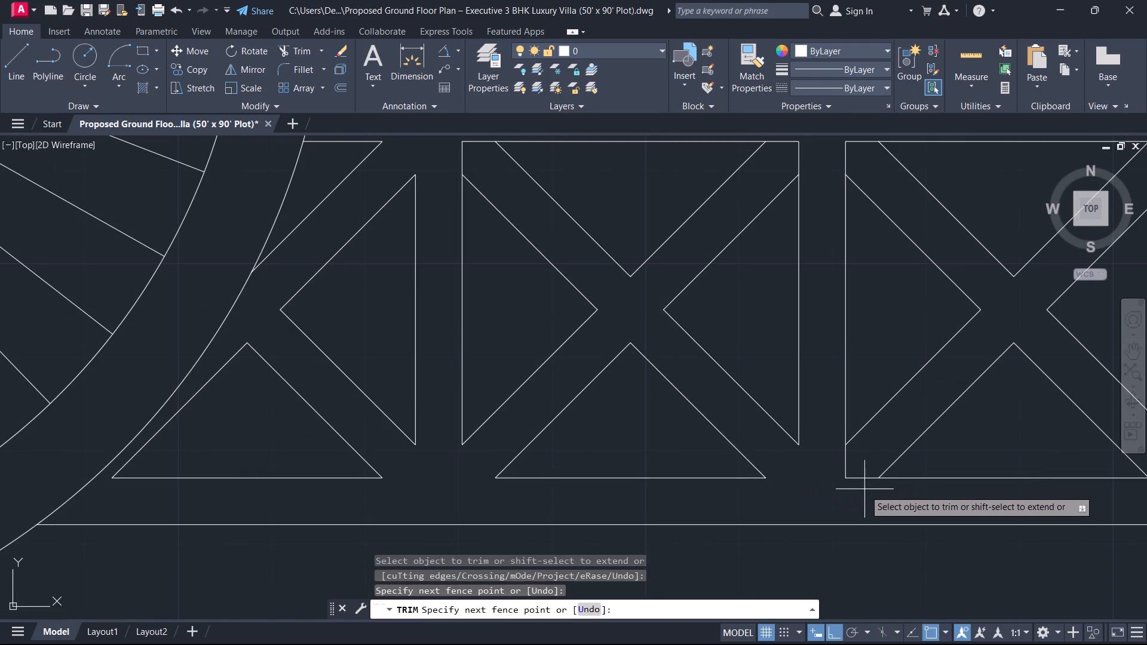
{"action": "left_click_drag", "start_coordinate": [864, 489], "coordinate": [839, 474]}
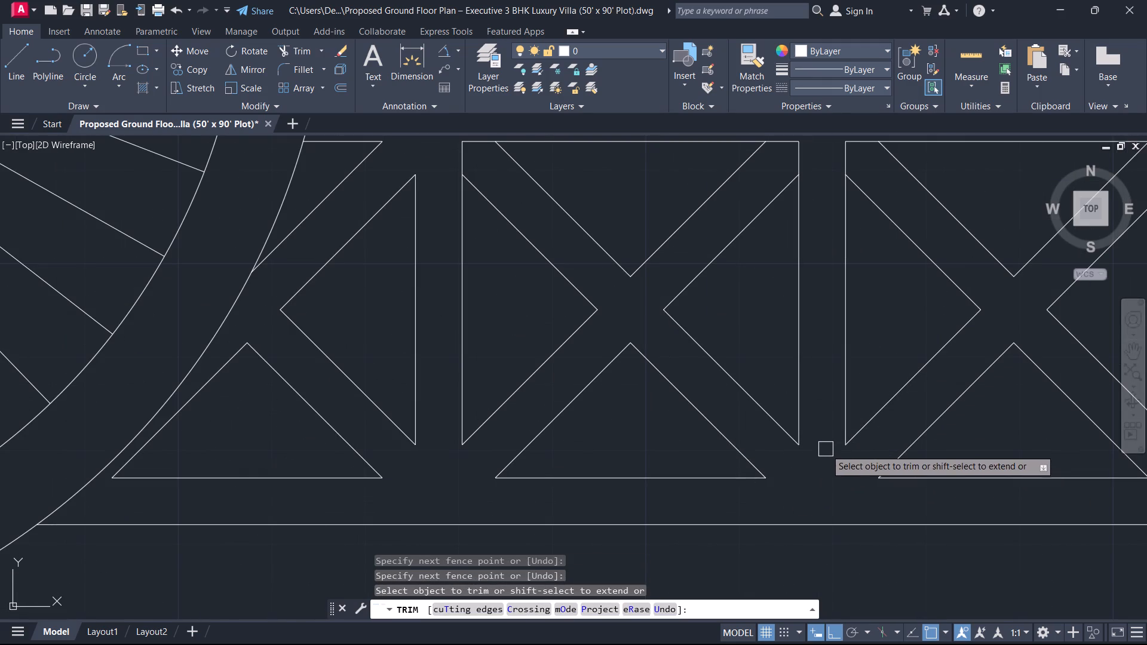
Trim off both upper corners of the middle bay and the facing upper corner of the farthest bay.
{"action": "middle_click_drag", "start_coordinate": [825, 391], "coordinate": [812, 502]}
{"action": "left_click_drag", "start_coordinate": [806, 278], "coordinate": [848, 256]}
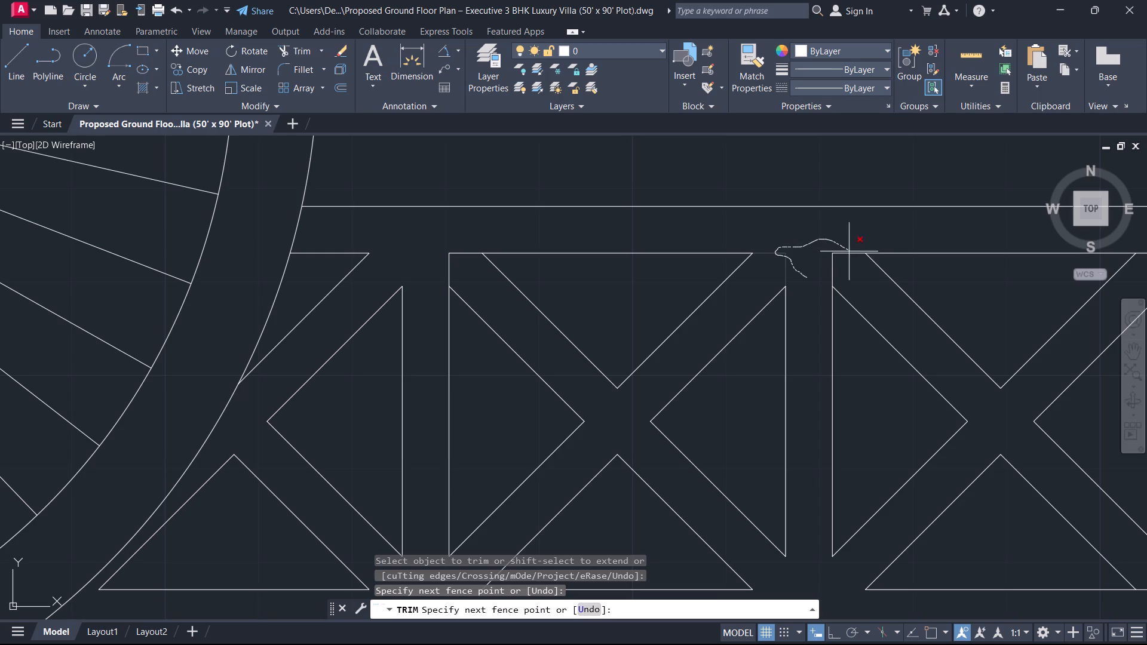
{"action": "left_click_drag", "start_coordinate": [848, 256], "coordinate": [817, 257]}
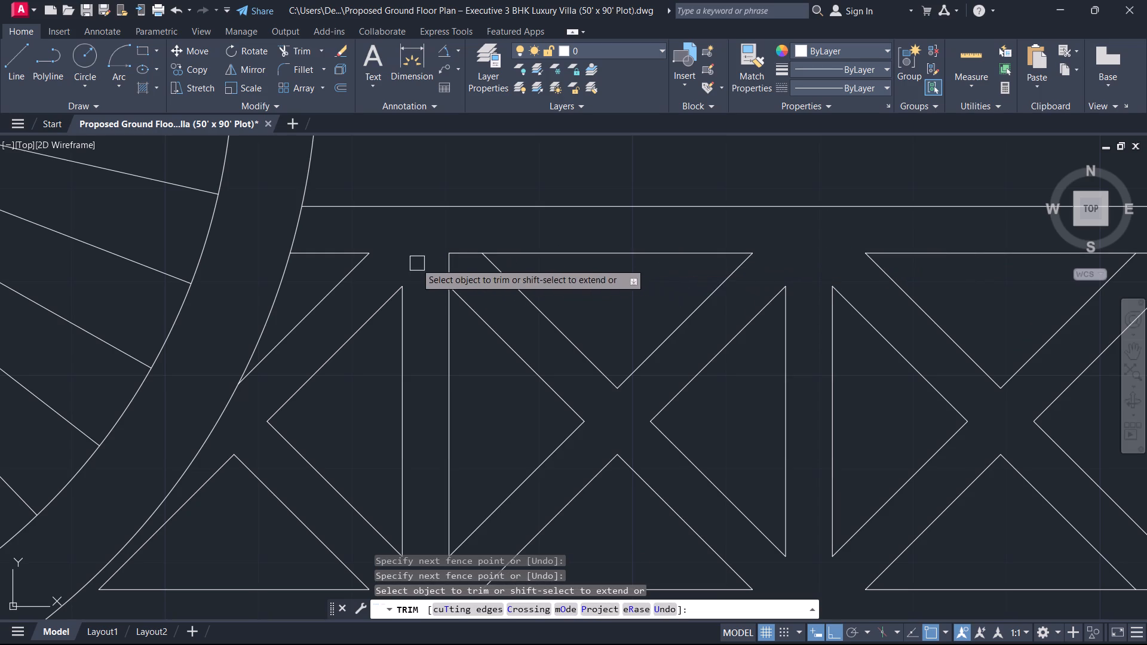
{"action": "left_click_drag", "start_coordinate": [438, 269], "coordinate": [486, 233]}
Trim off the upper and lower corners of the farthest bay on the side facing the outer wall.
{"action": "scroll", "coordinate": [648, 314], "scroll_direction": "down", "scroll_amount": 1}
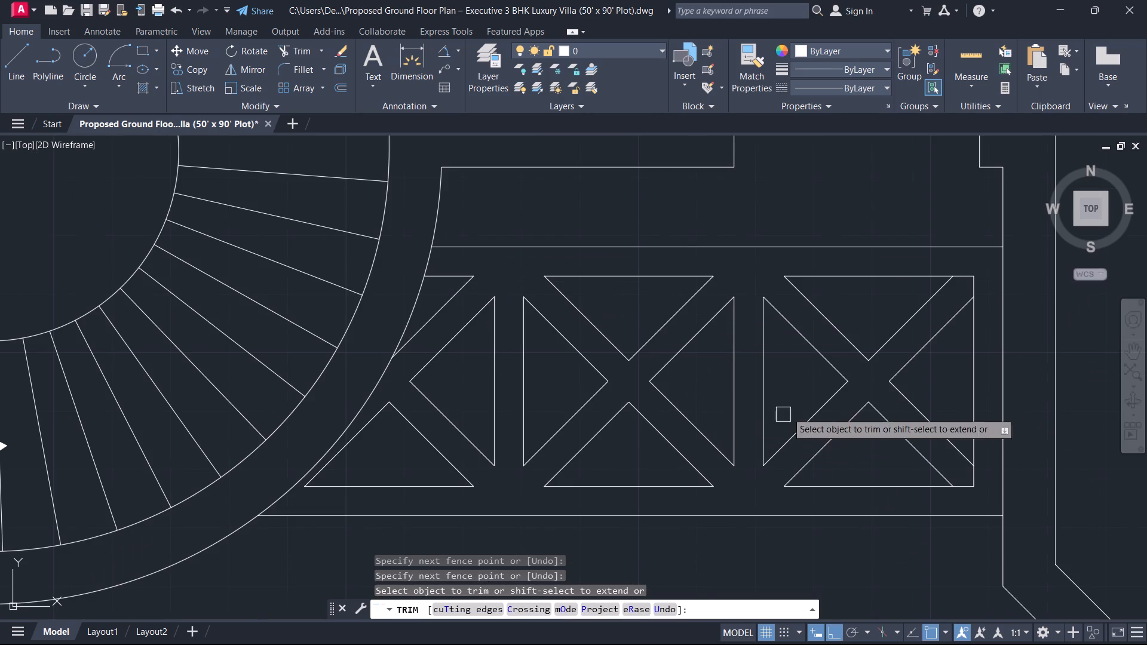
{"action": "scroll", "coordinate": [950, 308], "scroll_direction": "up", "scroll_amount": 1}
{"action": "middle_click_drag", "start_coordinate": [963, 296], "coordinate": [726, 340]}
{"action": "scroll", "coordinate": [829, 336], "scroll_direction": "up", "scroll_amount": 1}
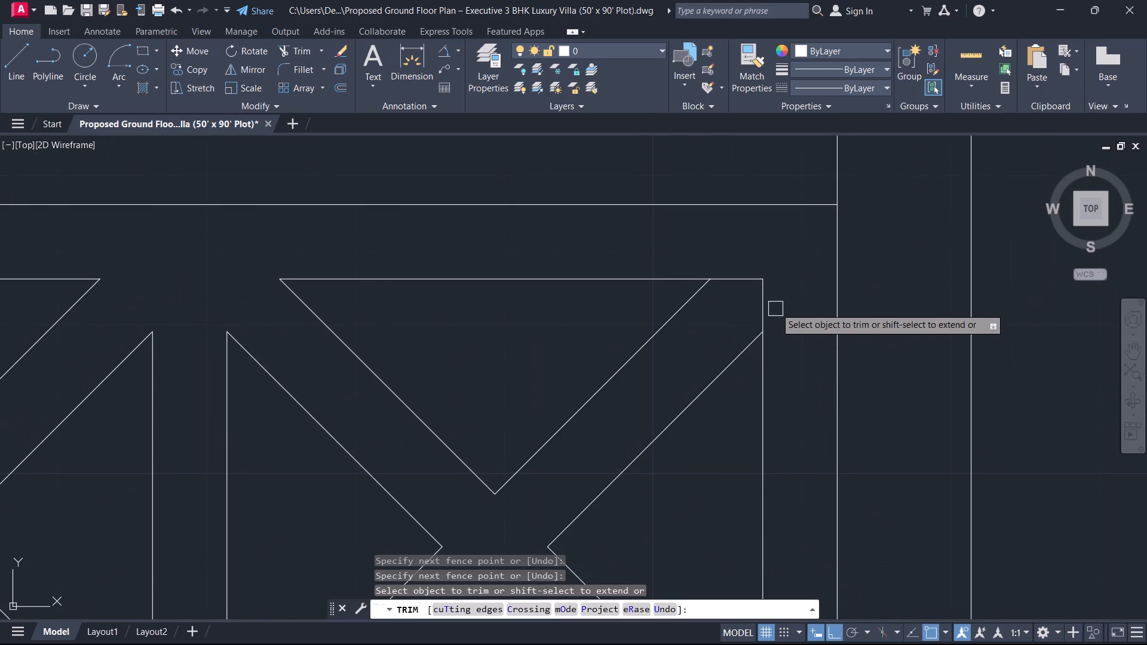
{"action": "left_click_drag", "start_coordinate": [776, 307], "coordinate": [746, 262]}
{"action": "scroll", "coordinate": [781, 348], "scroll_direction": "down", "scroll_amount": 3}
{"action": "middle_click_drag", "start_coordinate": [790, 385], "coordinate": [778, 296]}
{"action": "scroll", "coordinate": [787, 361], "scroll_direction": "up", "scroll_amount": 2}
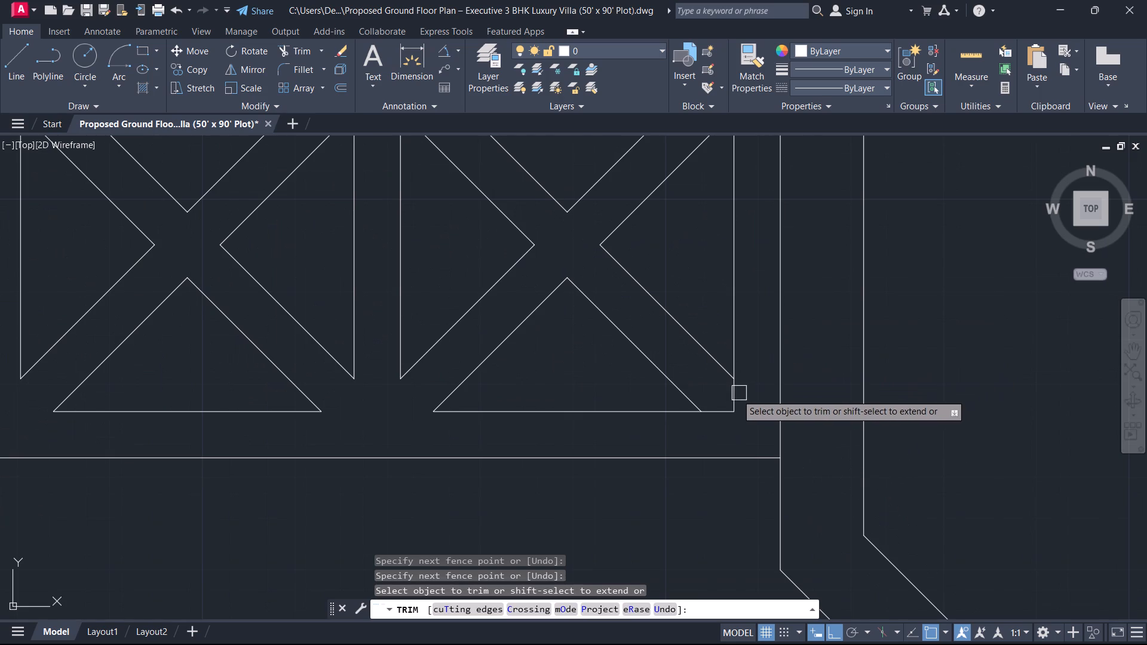
{"action": "left_click_drag", "start_coordinate": [749, 386], "coordinate": [713, 418]}
{"action": "key", "text": "Escape"}
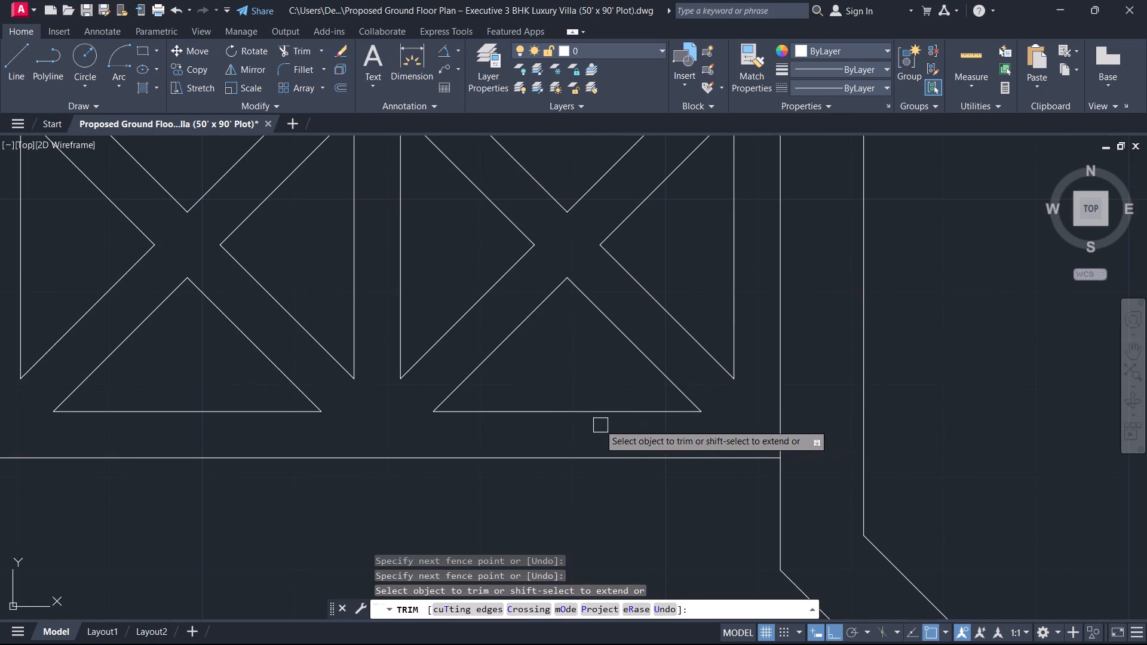
Apply the ACAD_ISO02W100 linetype to all three bays' triangles and the two long border lines between the curved stair and outer wall.
{"action": "scroll", "coordinate": [568, 408], "scroll_direction": "down", "scroll_amount": 3}
{"action": "scroll", "coordinate": [517, 391], "scroll_direction": "up", "scroll_amount": 1}
{"action": "middle_click_drag", "start_coordinate": [518, 391], "coordinate": [599, 401]}
{"action": "scroll", "coordinate": [703, 416], "scroll_direction": "up", "scroll_amount": 2}
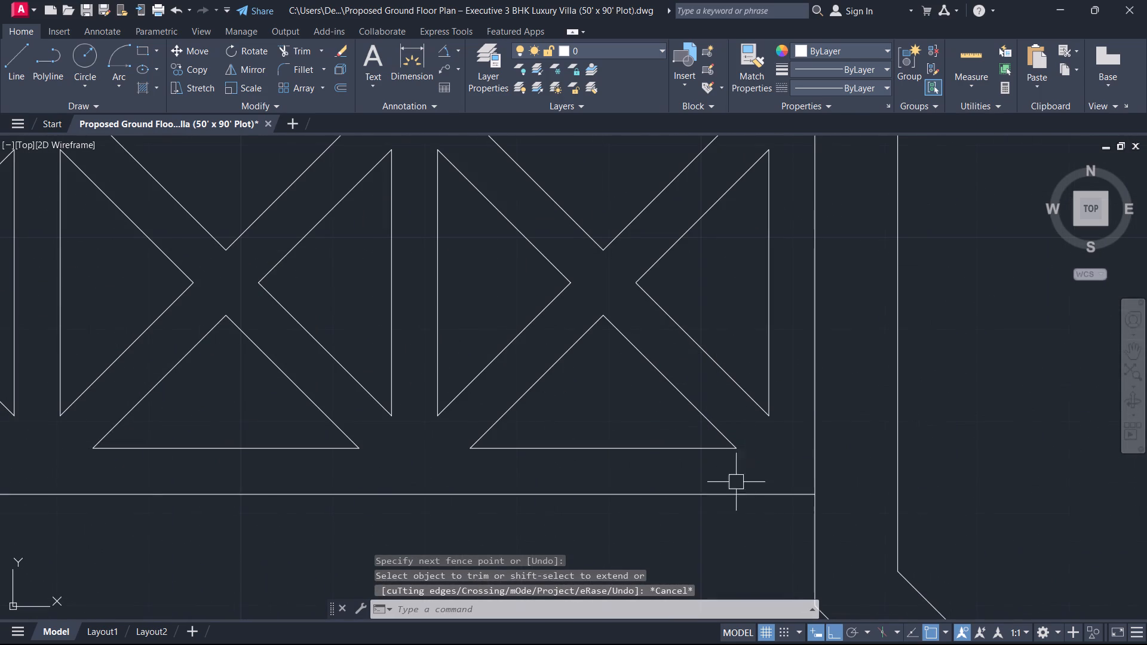
{"action": "left_click_drag", "start_coordinate": [801, 525], "coordinate": [794, 519]}
{"action": "scroll", "coordinate": [698, 389], "scroll_direction": "down", "scroll_amount": 2}
{"action": "middle_click_drag", "start_coordinate": [784, 518], "coordinate": [774, 514]}
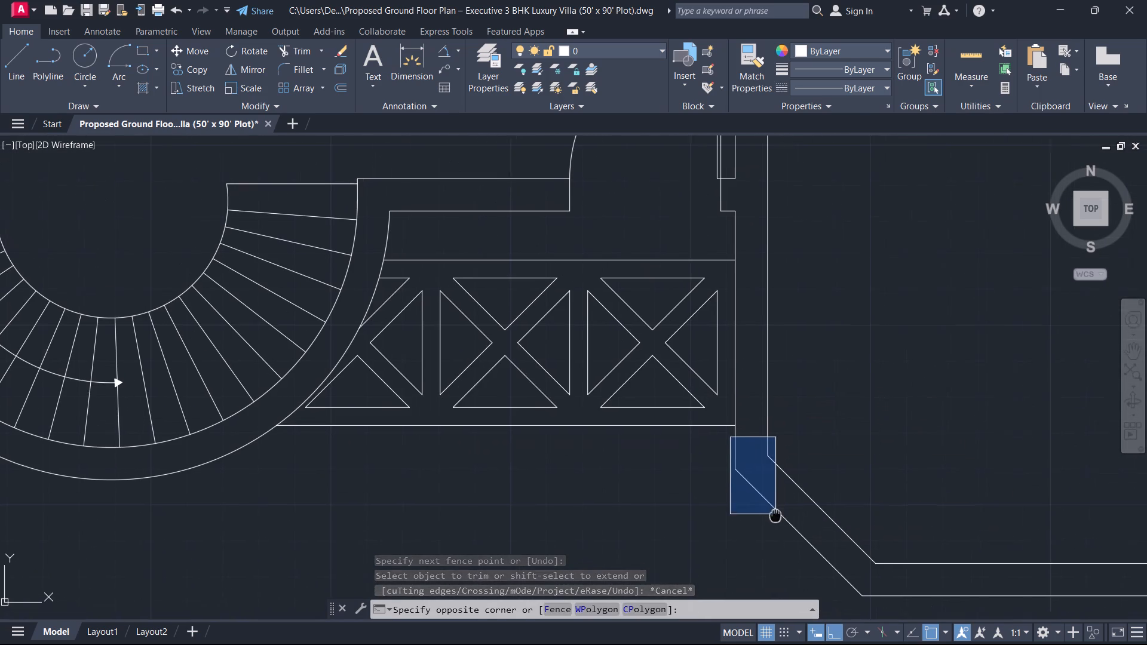
{"action": "middle_click_drag", "start_coordinate": [774, 514], "coordinate": [986, 644]}
{"action": "middle_click_drag", "start_coordinate": [728, 462], "coordinate": [856, 432]}
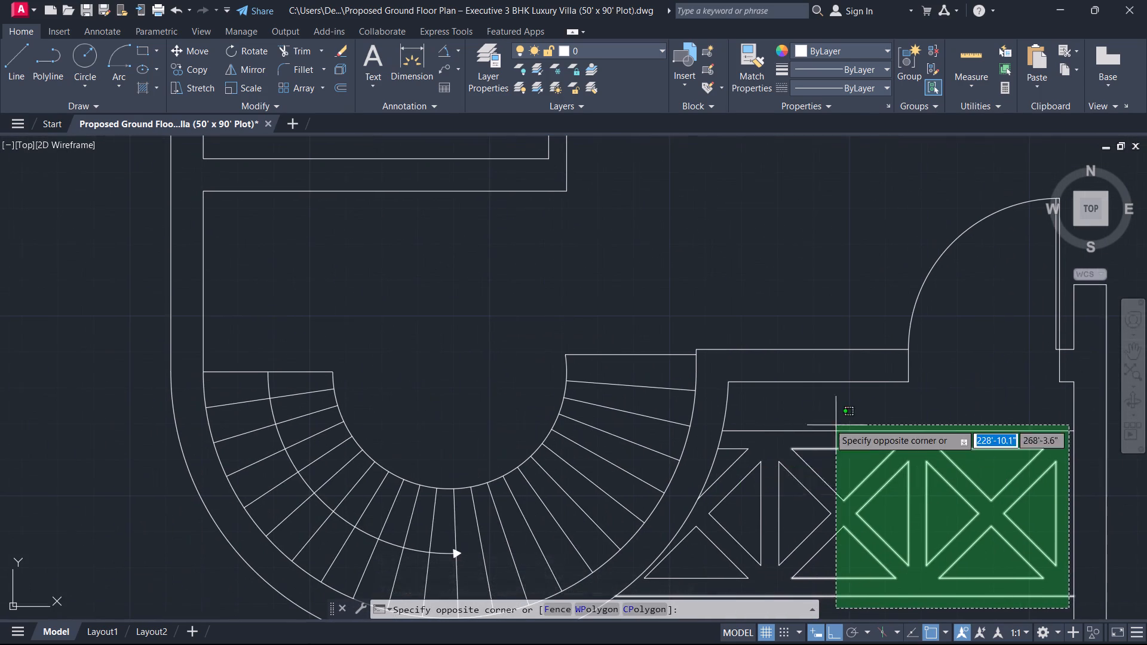
{"action": "left_click", "coordinate": [747, 435]}
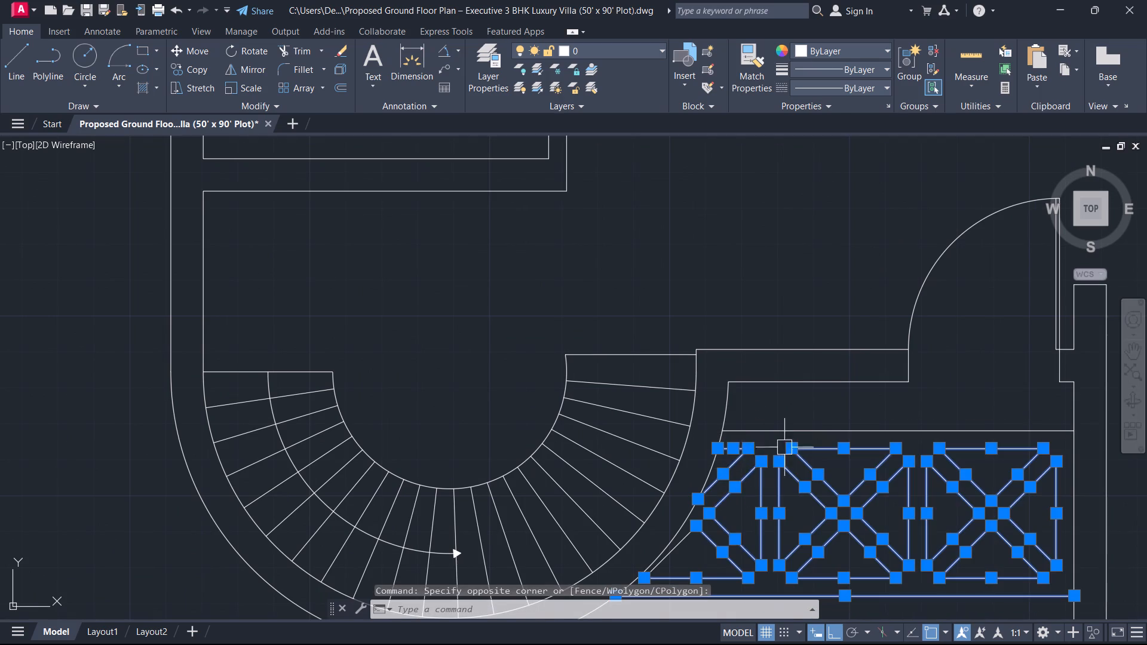
{"action": "scroll", "coordinate": [792, 442], "scroll_direction": "up", "scroll_amount": 2}
{"action": "left_click_drag", "start_coordinate": [791, 427], "coordinate": [787, 420]}
{"action": "left_click", "coordinate": [762, 374]}
{"action": "scroll", "coordinate": [755, 430], "scroll_direction": "down", "scroll_amount": 3}
{"action": "middle_click_drag", "start_coordinate": [755, 435], "coordinate": [893, 340]}
{"action": "scroll", "coordinate": [887, 342], "scroll_direction": "up", "scroll_amount": 1}
{"action": "scroll", "coordinate": [857, 402], "scroll_direction": "up", "scroll_amount": 1}
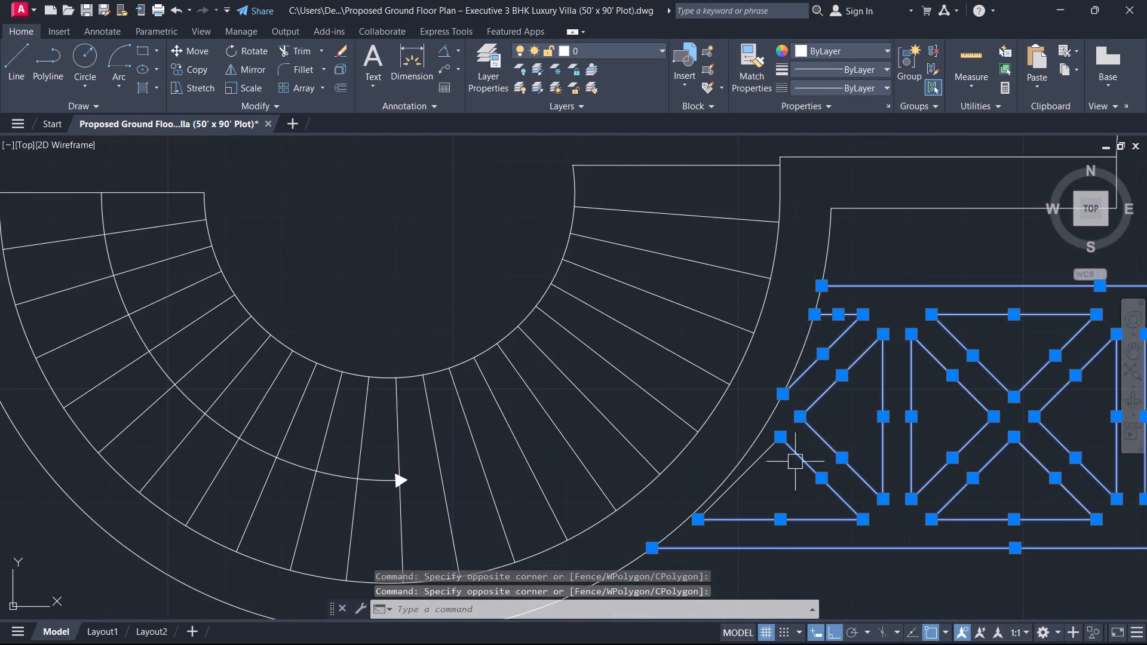
{"action": "scroll", "coordinate": [795, 462], "scroll_direction": "up", "scroll_amount": 1}
{"action": "middle_click_drag", "start_coordinate": [798, 463], "coordinate": [873, 427]}
{"action": "left_click", "coordinate": [825, 418]}
{"action": "scroll", "coordinate": [844, 435], "scroll_direction": "up", "scroll_amount": 1}
{"action": "scroll", "coordinate": [848, 448], "scroll_direction": "down", "scroll_amount": 2}
{"action": "middle_click_drag", "start_coordinate": [845, 448], "coordinate": [732, 388]}
{"action": "scroll", "coordinate": [845, 448], "scroll_direction": "down", "scroll_amount": 1}
{"action": "scroll", "coordinate": [737, 384], "scroll_direction": "down", "scroll_amount": 1}
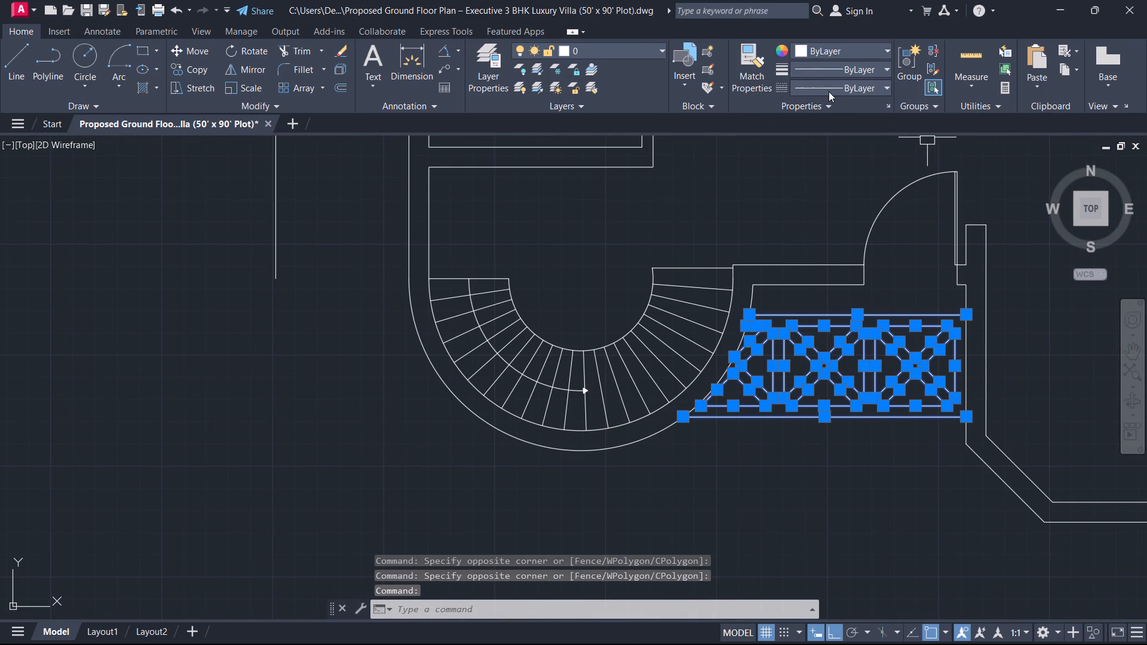
{"action": "left_click", "coordinate": [832, 92]}
{"action": "left_click", "coordinate": [827, 142]}
{"action": "key", "text": "Escape"}
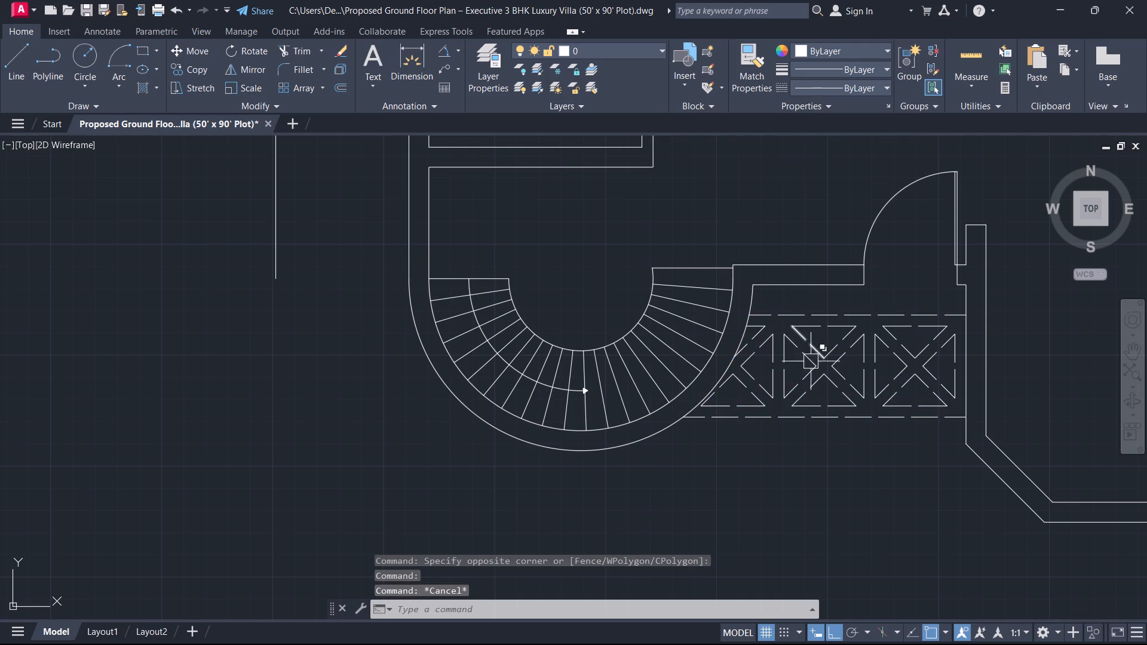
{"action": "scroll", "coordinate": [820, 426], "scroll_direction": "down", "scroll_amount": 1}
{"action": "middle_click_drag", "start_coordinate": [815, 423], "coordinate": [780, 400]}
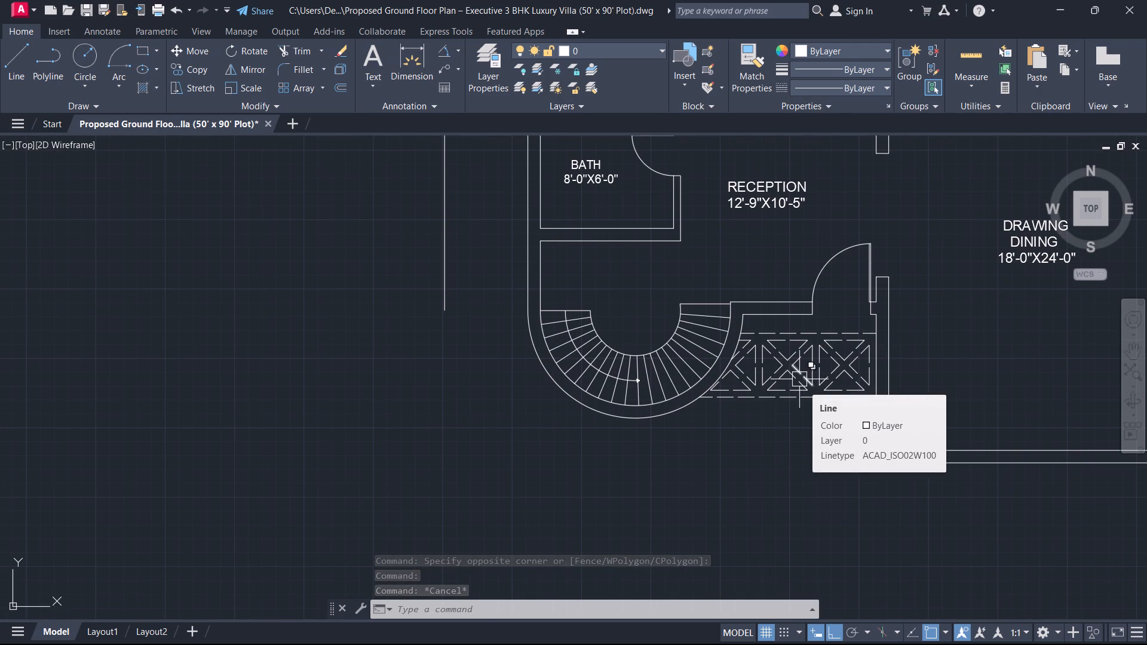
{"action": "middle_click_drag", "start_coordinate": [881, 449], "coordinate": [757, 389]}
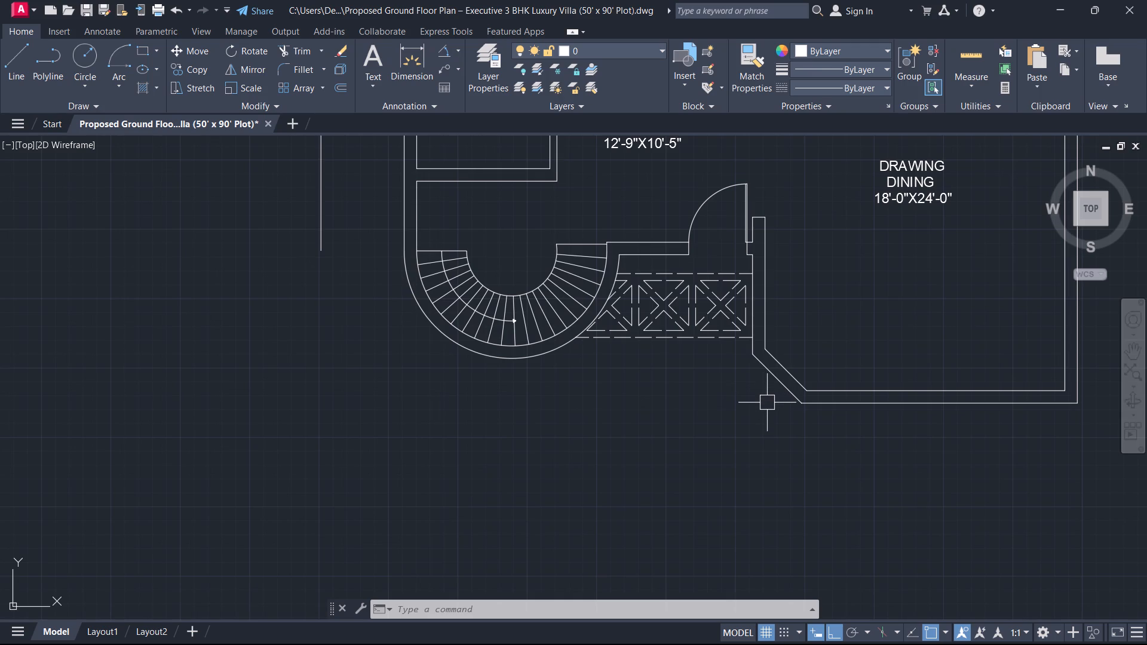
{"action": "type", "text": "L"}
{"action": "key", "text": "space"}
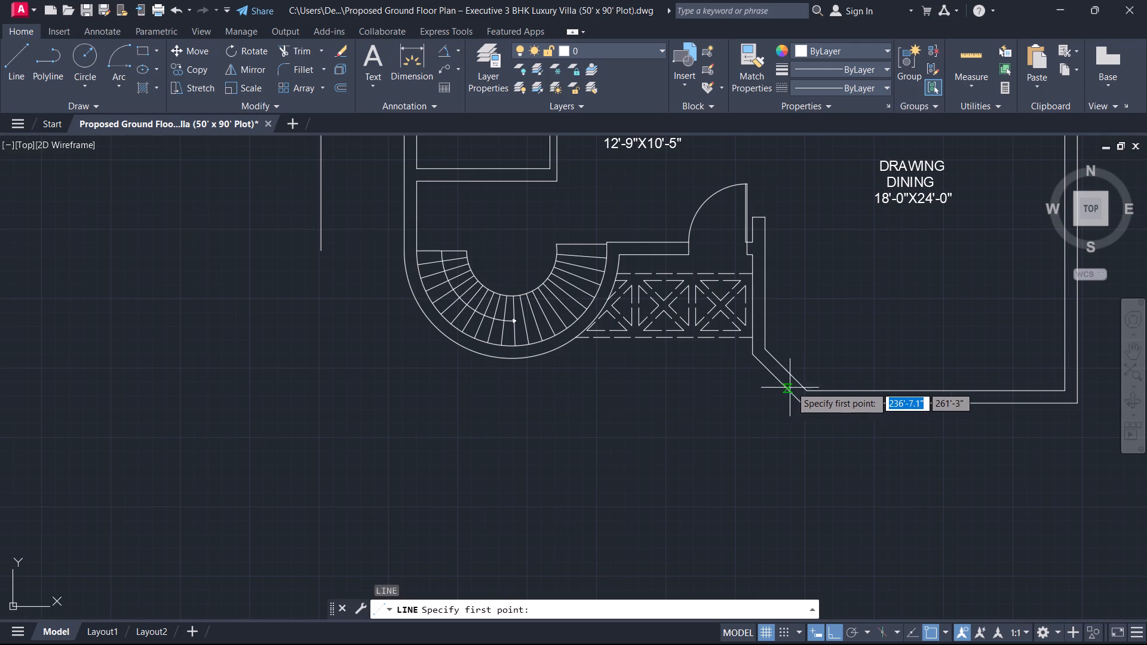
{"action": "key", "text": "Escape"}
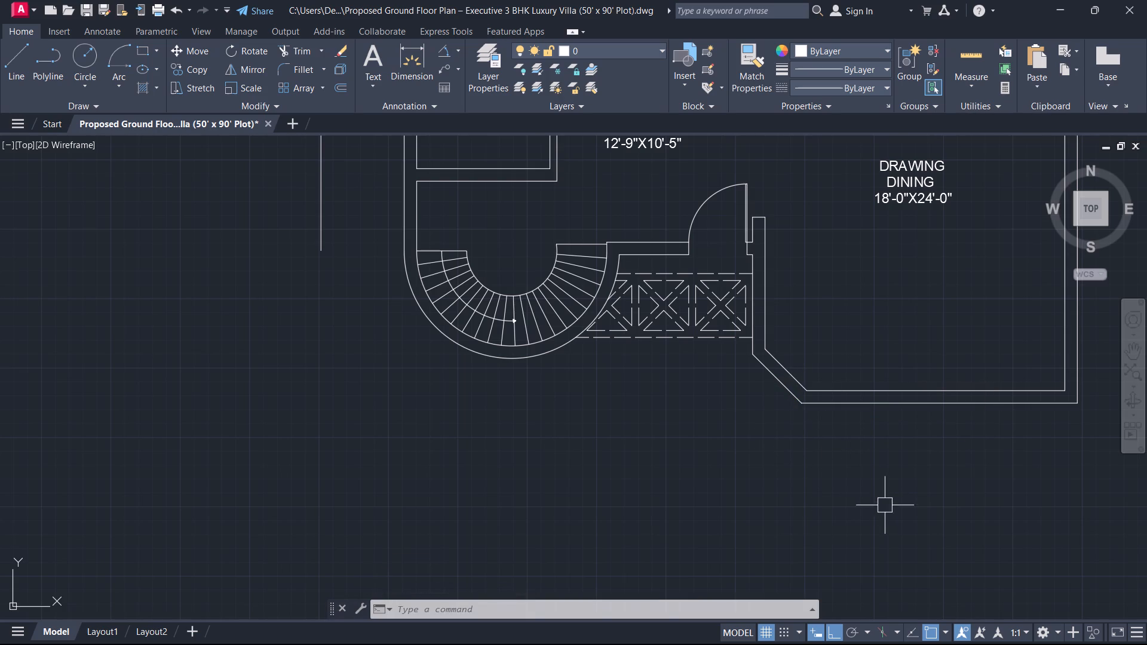
Draw a vertical line down from the lower outer wall line of the Drawing Dining room, near its far corner from the stair.
{"action": "middle_click_drag", "start_coordinate": [874, 466], "coordinate": [600, 336]}
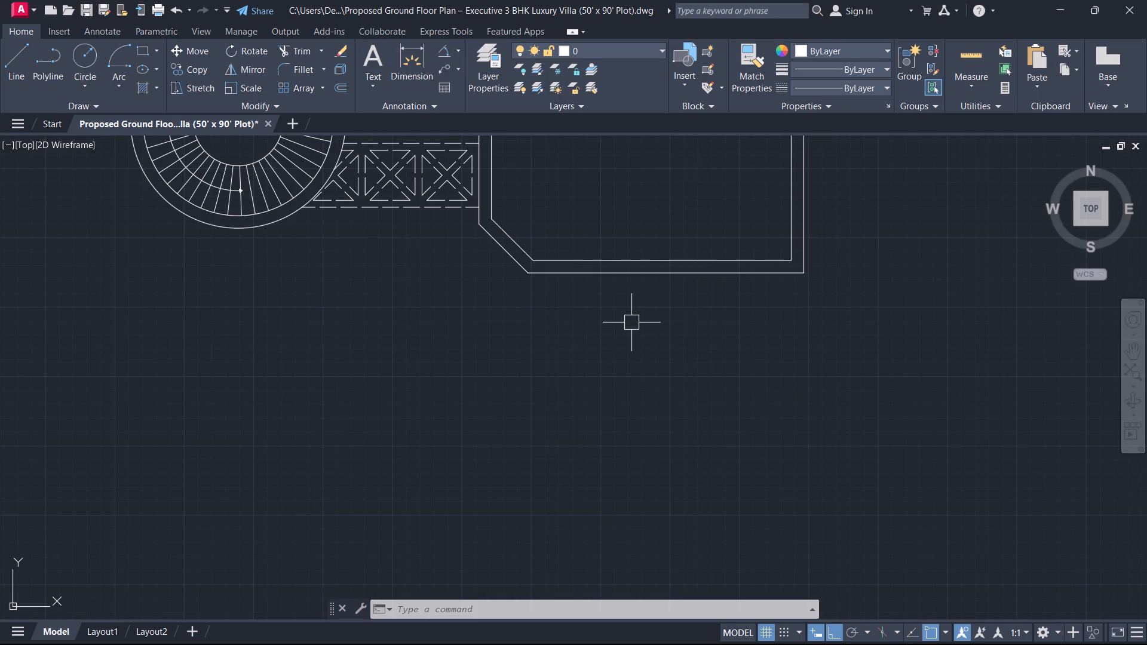
{"action": "key", "text": "l"}
{"action": "key", "text": "space"}
{"action": "scroll", "coordinate": [729, 308], "scroll_direction": "up", "scroll_amount": 1}
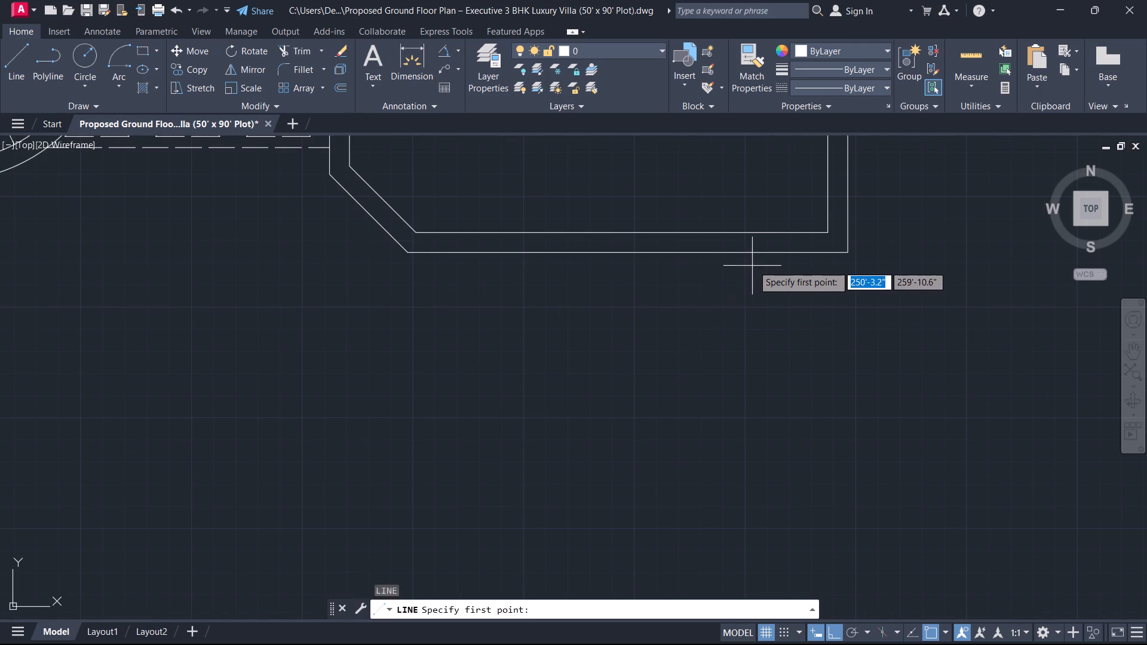
{"action": "left_click", "coordinate": [749, 254]}
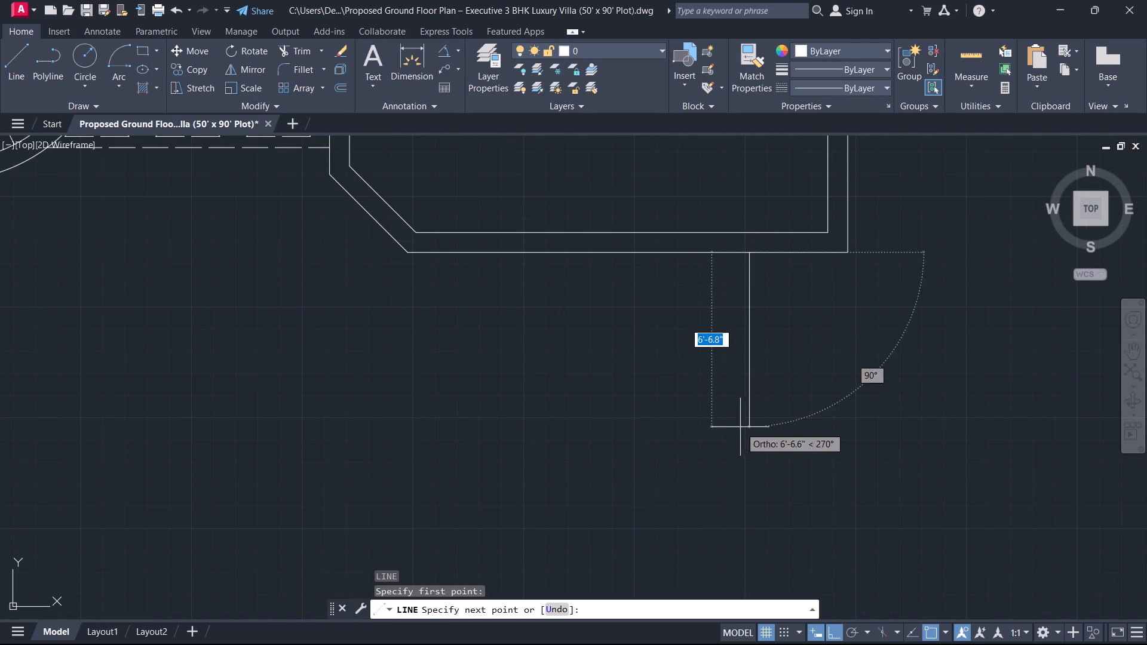
{"action": "left_click", "coordinate": [742, 506]}
{"action": "key", "text": "Escape"}
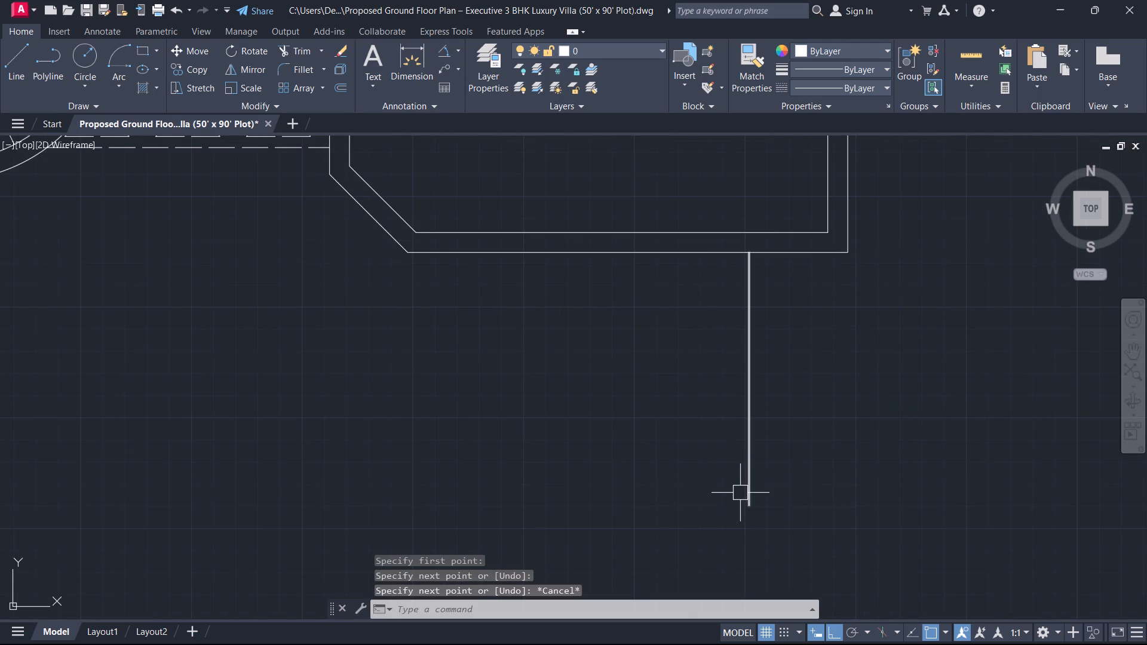
Offset the Drawing Dining room's lower outer wall line downward by 6', and offset that copy down by another 6'.
{"action": "type", "text": "O"}
{"action": "key", "text": "space"}
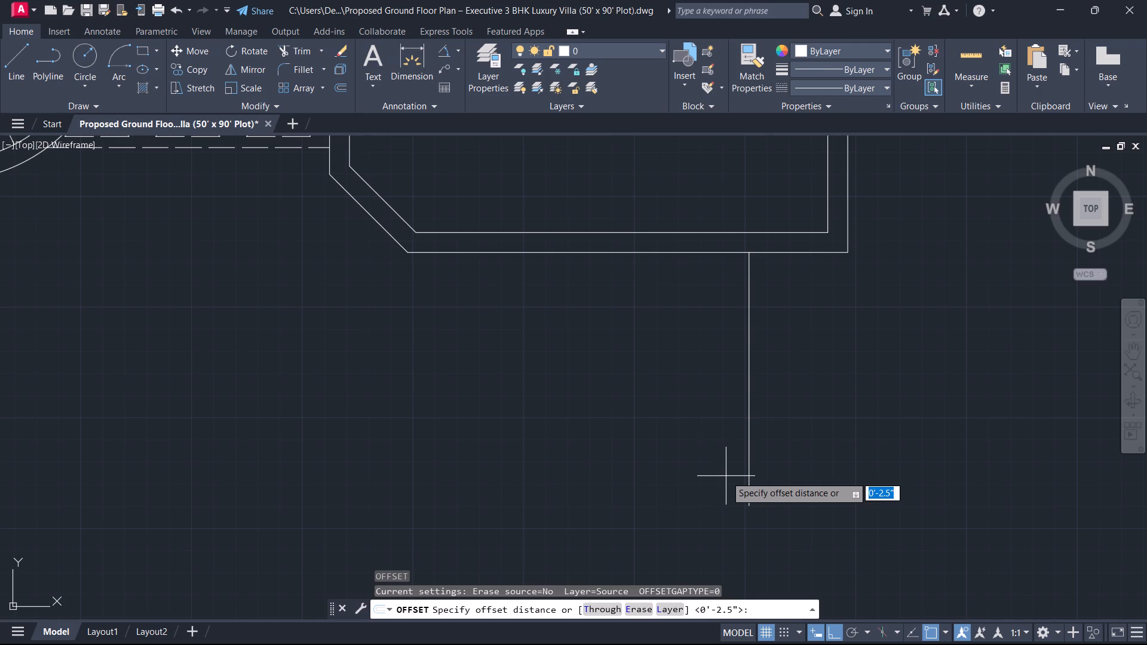
{"action": "type", "text": "6'"}
{"action": "key", "text": "Return"}
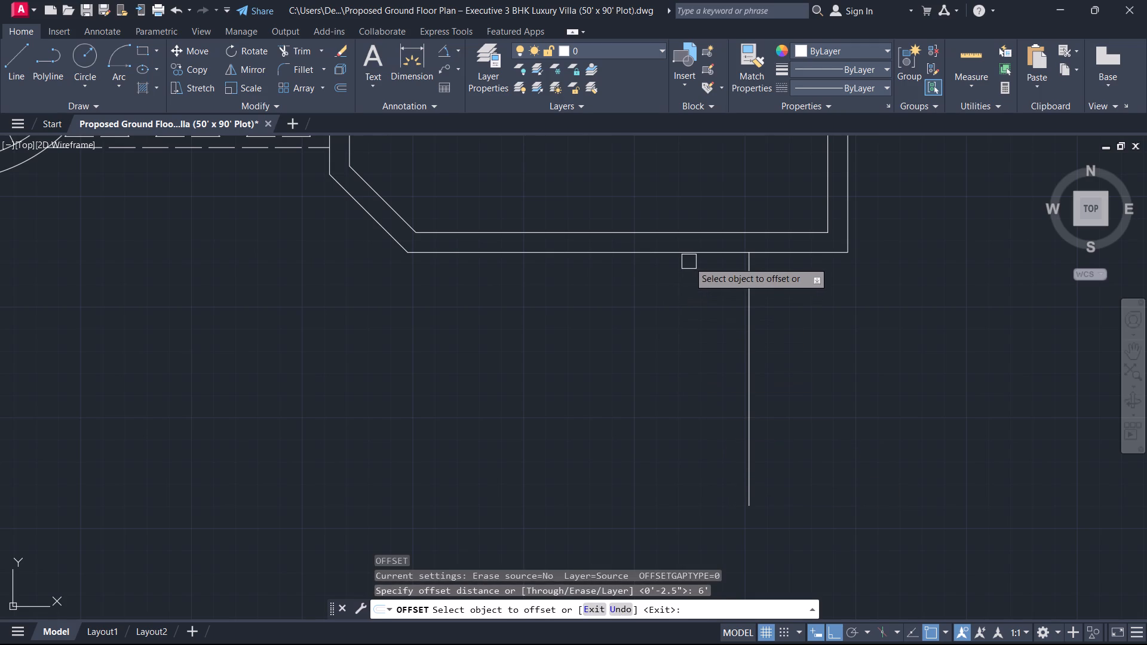
{"action": "left_click", "coordinate": [695, 255]}
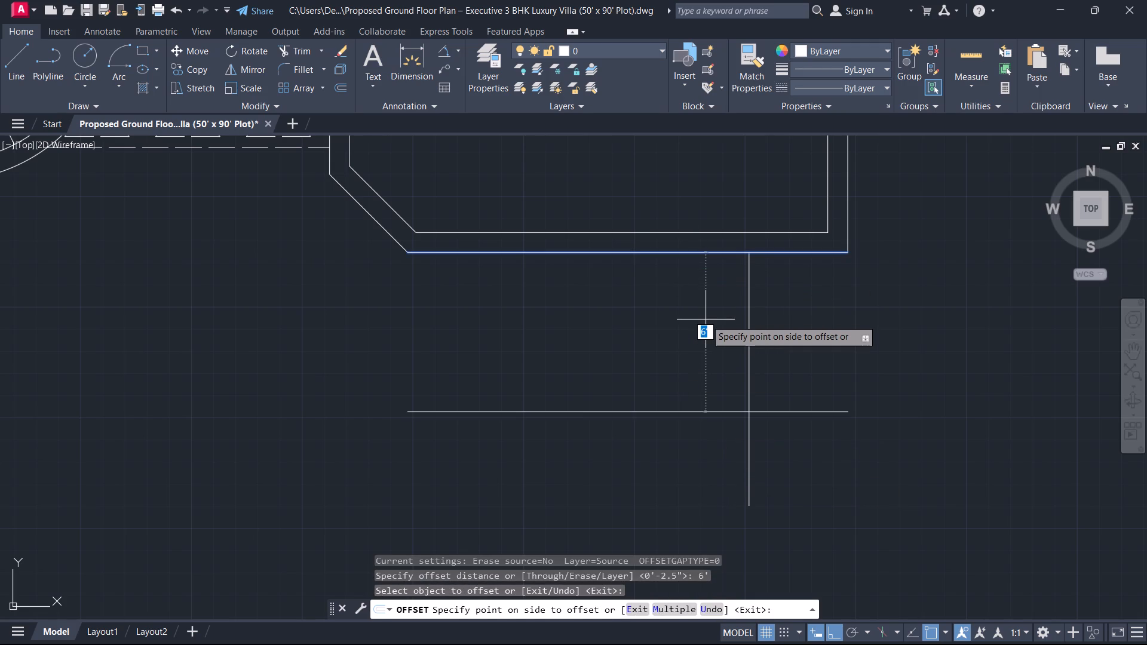
{"action": "left_click", "coordinate": [706, 320]}
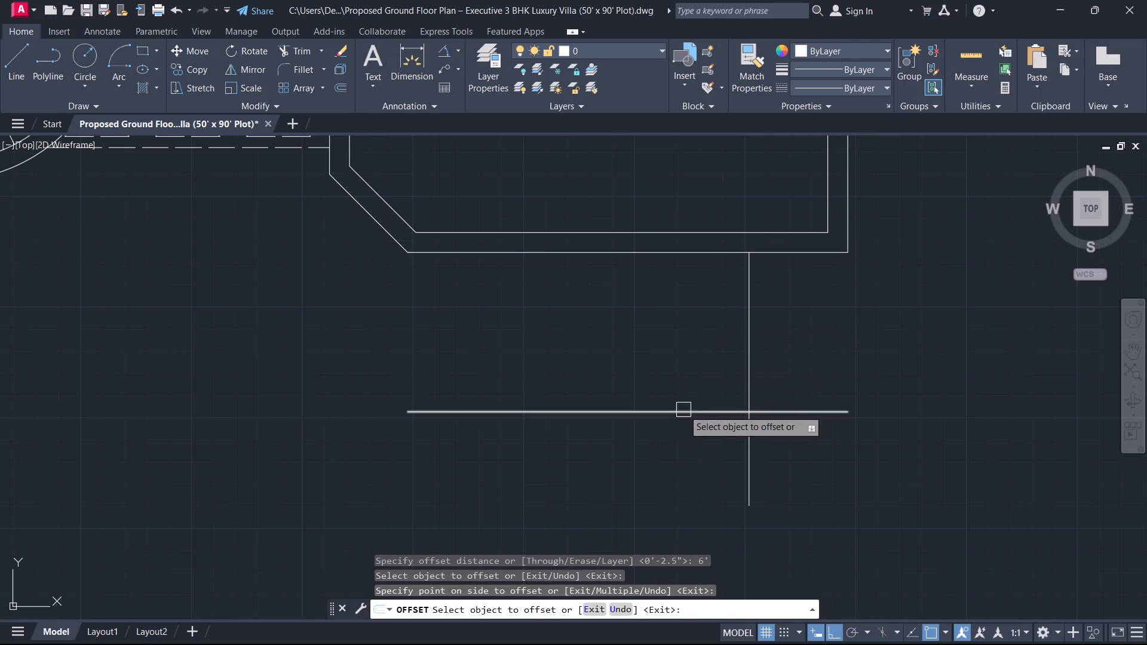
{"action": "left_click_drag", "start_coordinate": [683, 411], "coordinate": [683, 426]}
{"action": "left_click", "coordinate": [658, 471]}
{"action": "key", "text": "Escape"}
Extend the vertical line down to the lowest offset line.
{"action": "scroll", "coordinate": [660, 475], "scroll_direction": "down", "scroll_amount": 1}
{"action": "middle_click_drag", "start_coordinate": [688, 420], "coordinate": [768, 307]}
{"action": "scroll", "coordinate": [768, 307], "scroll_direction": "down", "scroll_amount": 1}
{"action": "scroll", "coordinate": [768, 337], "scroll_direction": "up", "scroll_amount": 1}
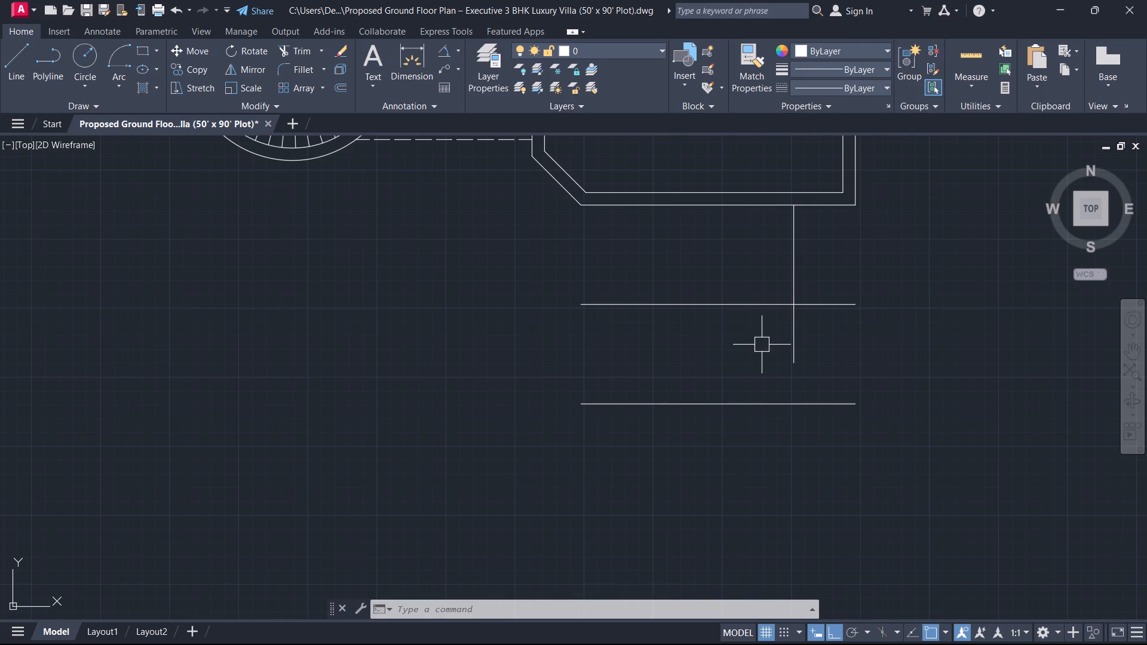
{"action": "key", "text": "Escape"}
{"action": "scroll", "coordinate": [740, 368], "scroll_direction": "down", "scroll_amount": 1}
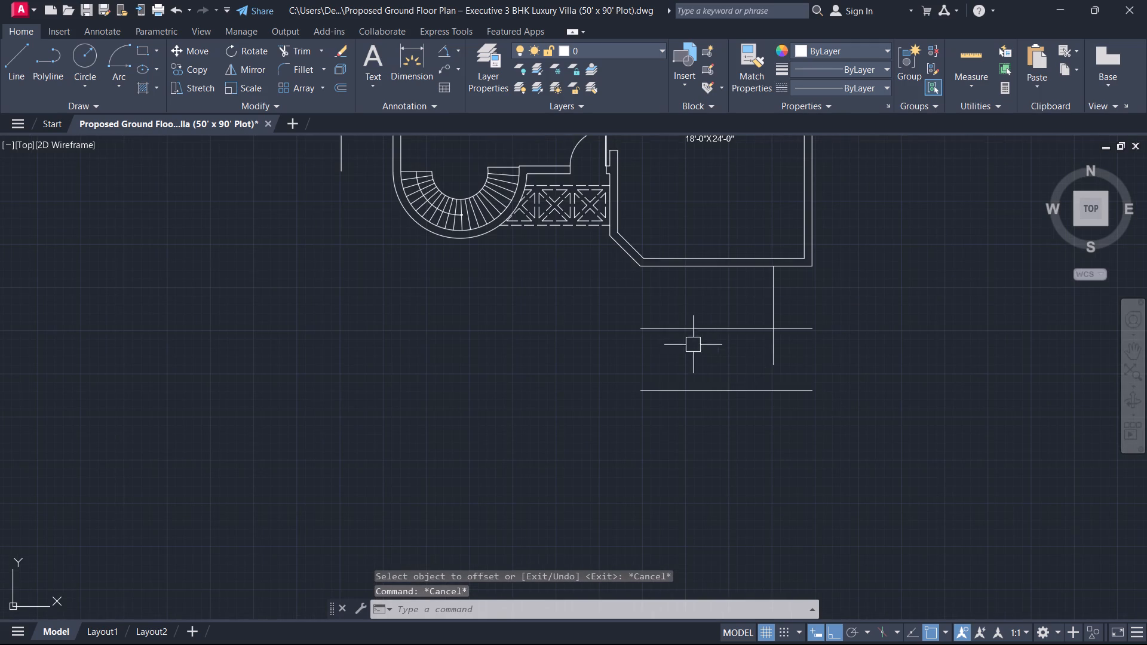
{"action": "scroll", "coordinate": [607, 238], "scroll_direction": "up", "scroll_amount": 2}
{"action": "scroll", "coordinate": [591, 273], "scroll_direction": "down", "scroll_amount": 2}
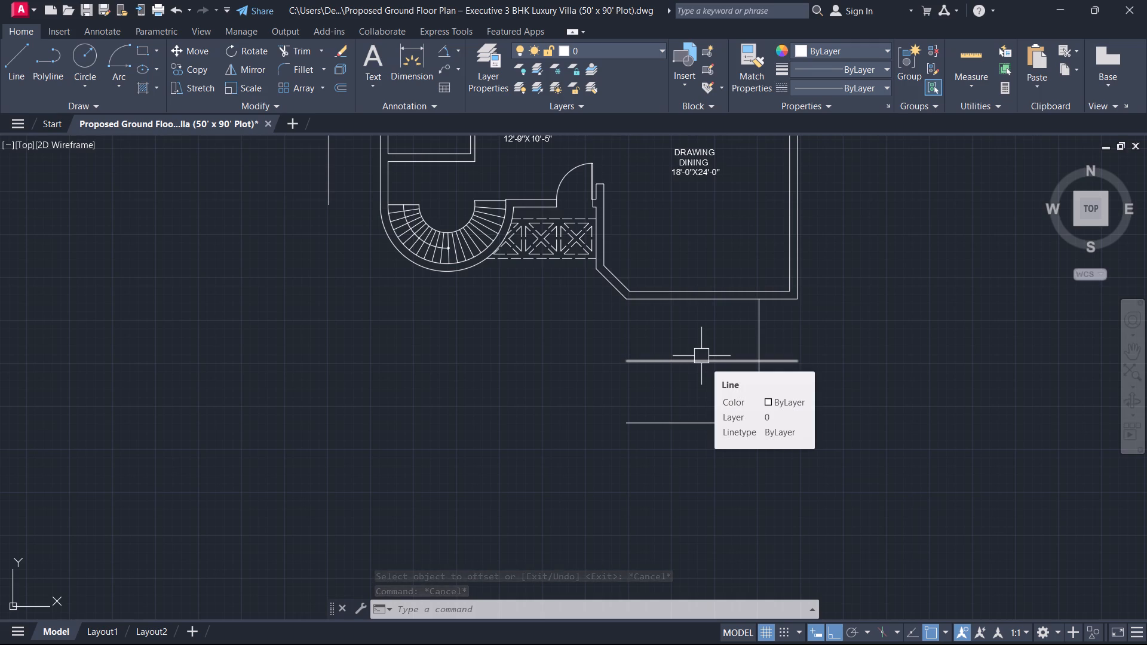
{"action": "scroll", "coordinate": [701, 356], "scroll_direction": "up", "scroll_amount": 2}
{"action": "key", "text": "e"}
{"action": "key", "text": "x"}
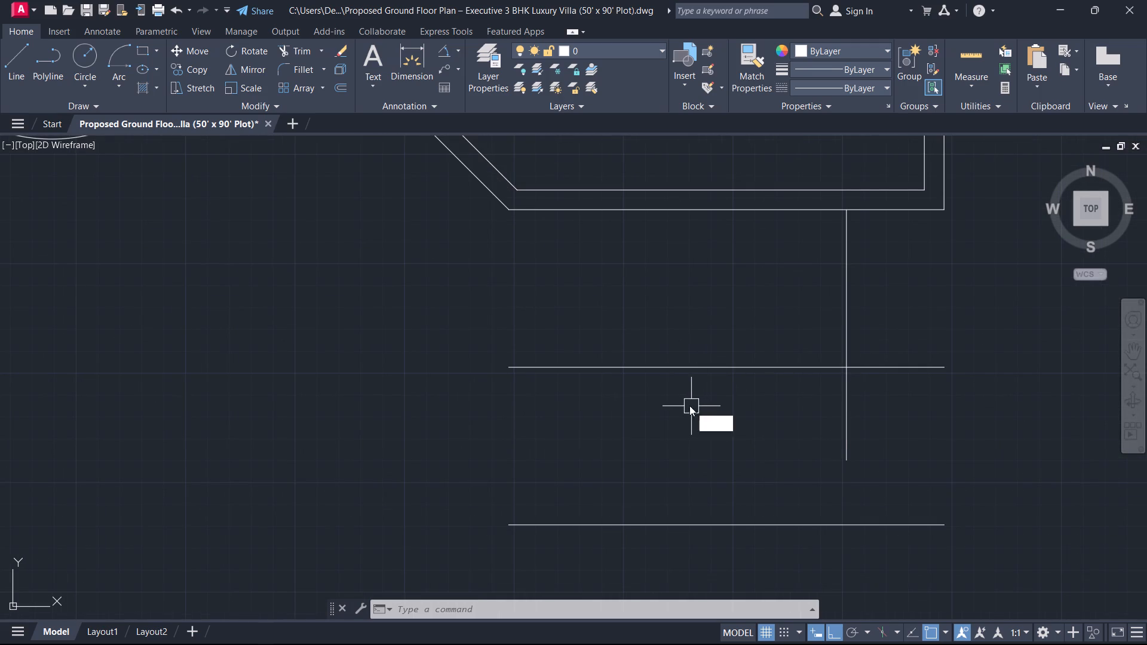
{"action": "key", "text": "space"}
{"action": "left_click", "coordinate": [784, 404]}
{"action": "left_click", "coordinate": [860, 417]}
{"action": "key", "text": "Escape"}
Trim off the ends of both offset lines that project past the vertical line.
{"action": "key", "text": "t"}
{"action": "key", "text": "r"}
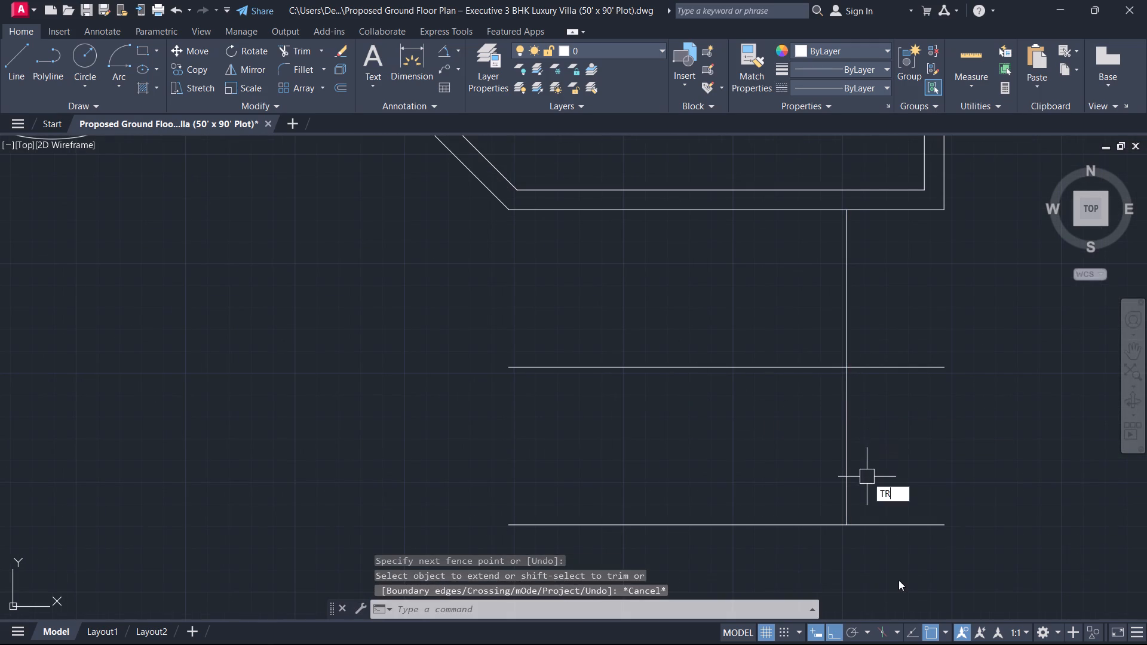
{"action": "key", "text": "space"}
{"action": "left_click_drag", "start_coordinate": [924, 577], "coordinate": [924, 570]}
{"action": "left_click", "coordinate": [917, 318]}
{"action": "key", "text": "Escape"}
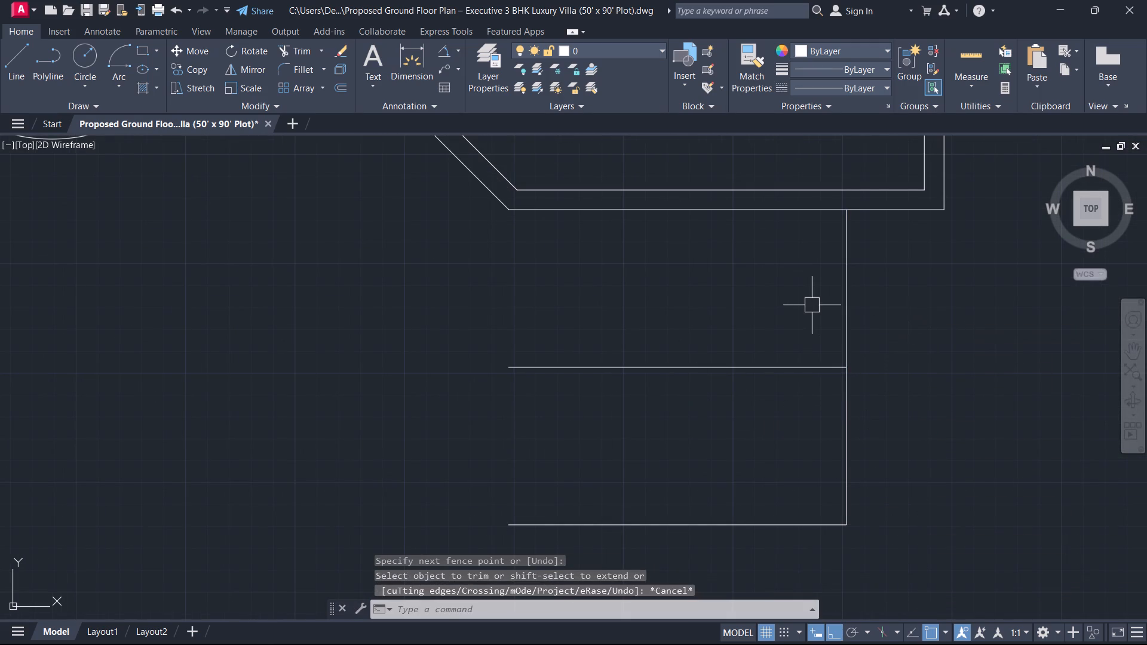
Offset the vertical line 5" toward the inside of the new bays.
{"action": "type", "text": "O"}
{"action": "key", "text": "space"}
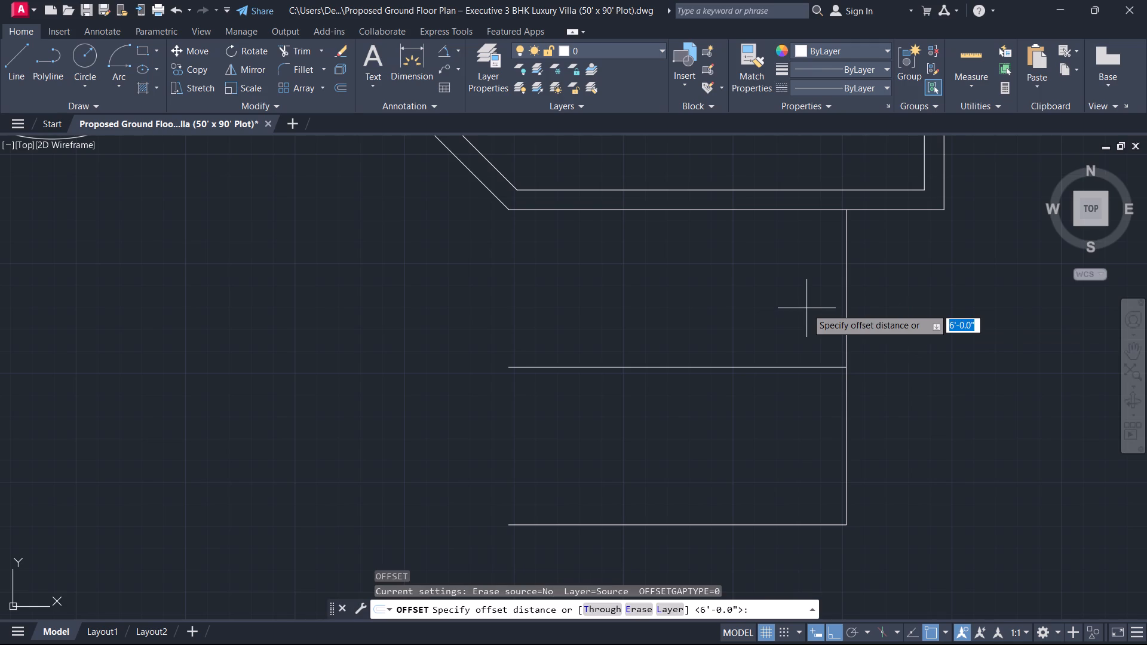
{"action": "key", "text": "5"}
{"action": "key", "text": "Return"}
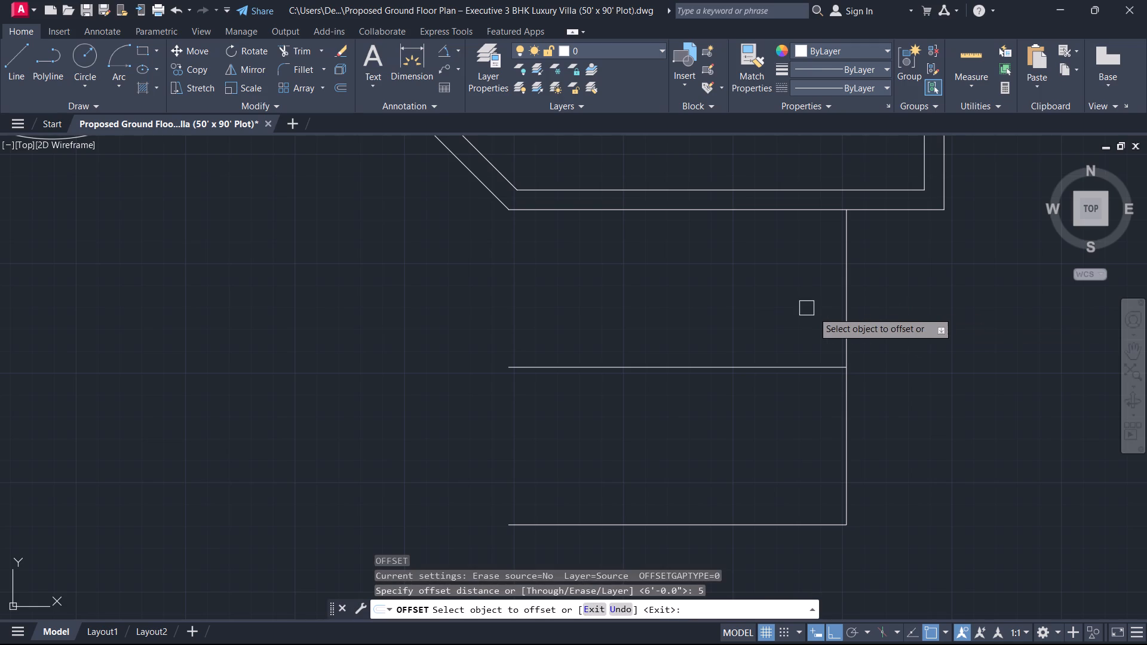
{"action": "left_click", "coordinate": [844, 331]}
{"action": "left_click", "coordinate": [813, 314]}
{"action": "key", "text": "Escape"}
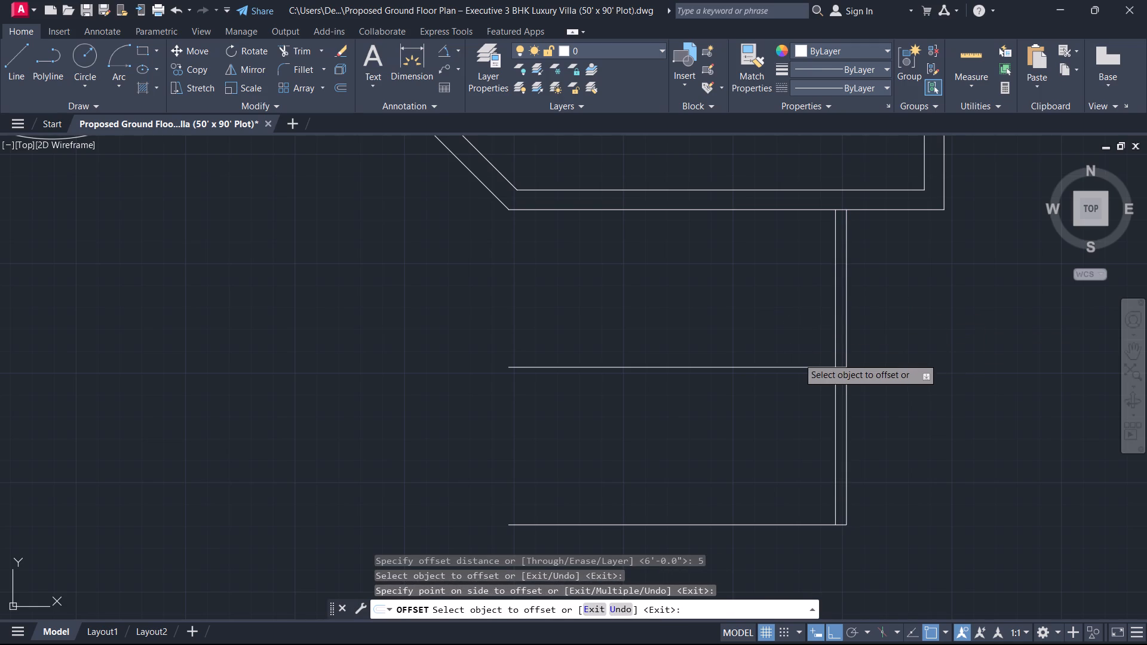
Offset the horizontal line between the two new bays by 2.5" to both sides.
{"action": "type", "text": "O 2.5"}
{"action": "key", "text": "Return"}
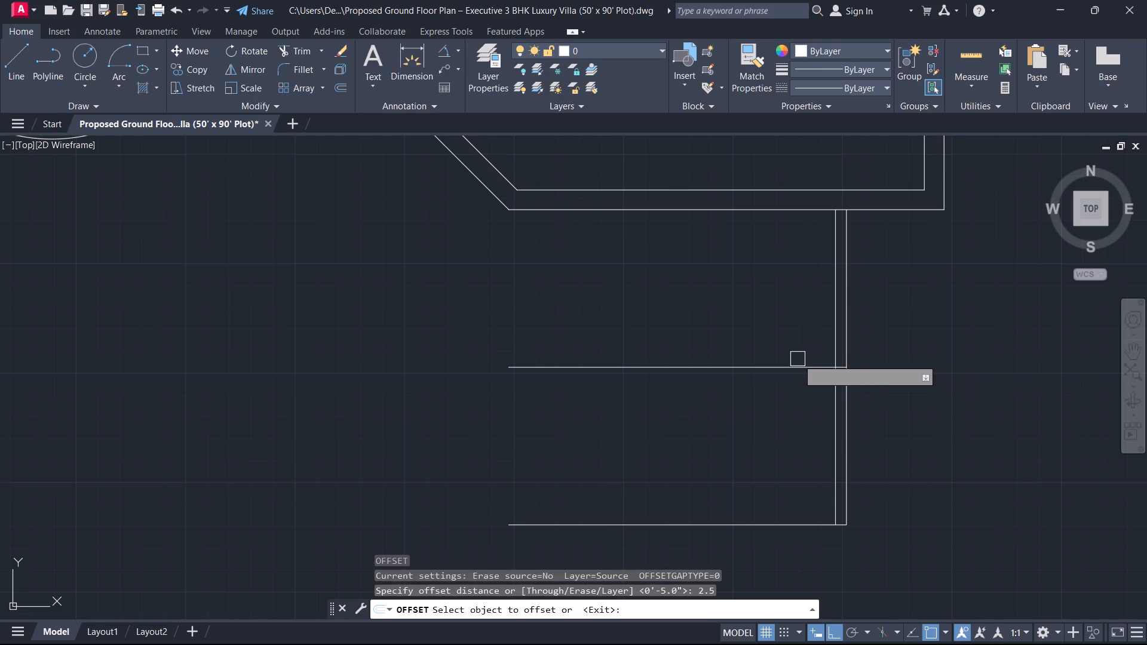
{"action": "left_click", "coordinate": [799, 373]}
{"action": "left_click", "coordinate": [768, 316]}
{"action": "scroll", "coordinate": [778, 360], "scroll_direction": "up", "scroll_amount": 2}
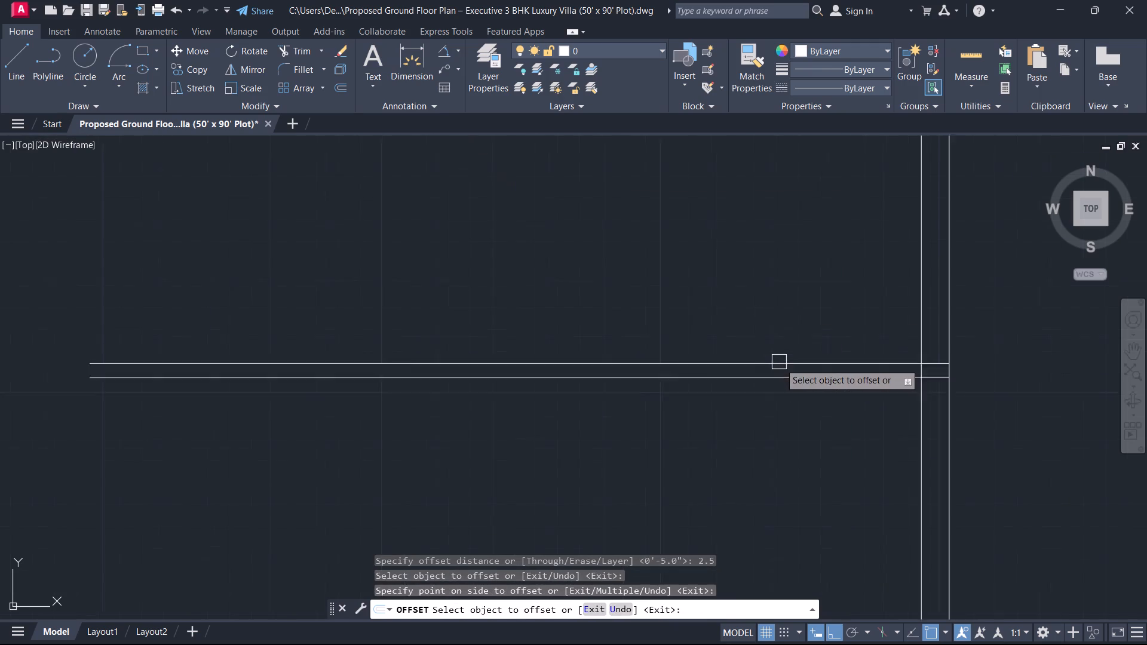
{"action": "scroll", "coordinate": [780, 363], "scroll_direction": "up", "scroll_amount": 2}
{"action": "left_click_drag", "start_coordinate": [783, 397], "coordinate": [775, 434]}
{"action": "left_click", "coordinate": [771, 440]}
{"action": "key", "text": "Escape"}
Delete the original centre line between the two 2.5" offset lines.
{"action": "left_click", "coordinate": [774, 392]}
{"action": "scroll", "coordinate": [665, 490], "scroll_direction": "down", "scroll_amount": 1}
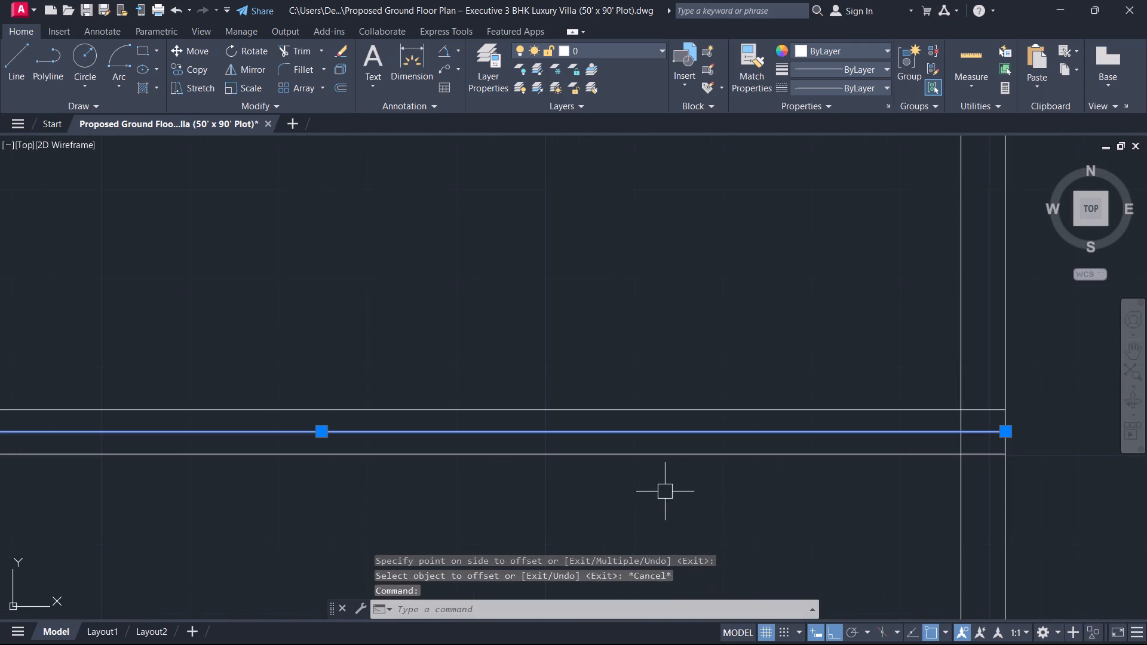
{"action": "scroll", "coordinate": [665, 492], "scroll_direction": "down", "scroll_amount": 1}
{"action": "key", "text": "Delete"}
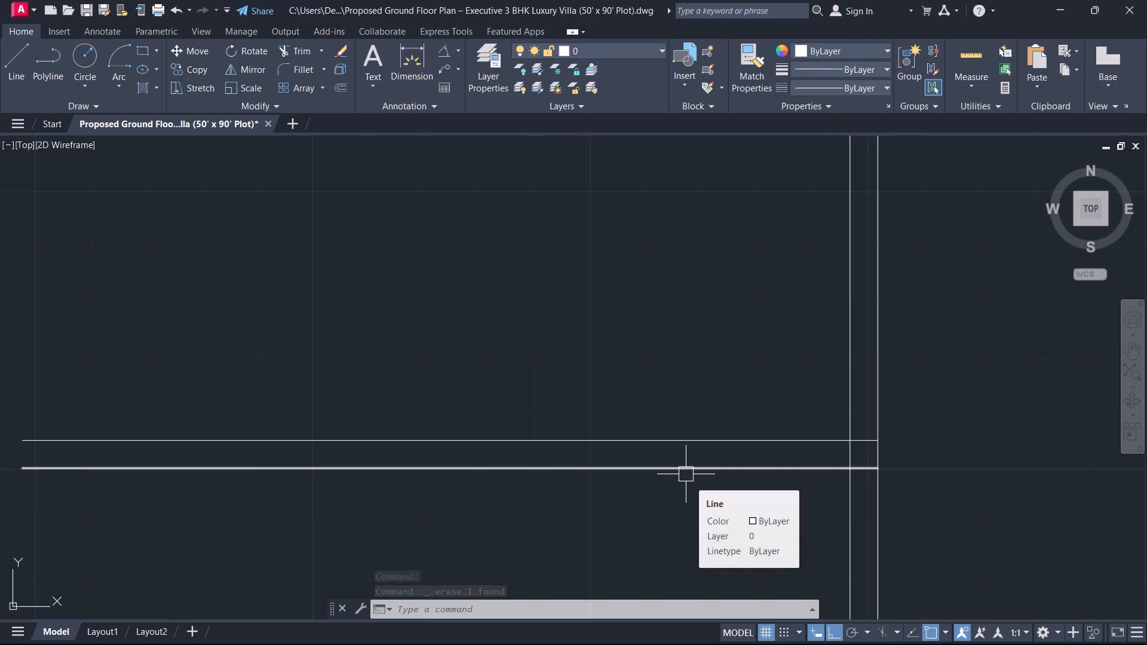
Offset the Drawing Dining room's lower outer wall line 5" downward into the upper bay.
{"action": "scroll", "coordinate": [685, 474], "scroll_direction": "down", "scroll_amount": 2}
{"action": "type", "text": "O"}
{"action": "key", "text": "space"}
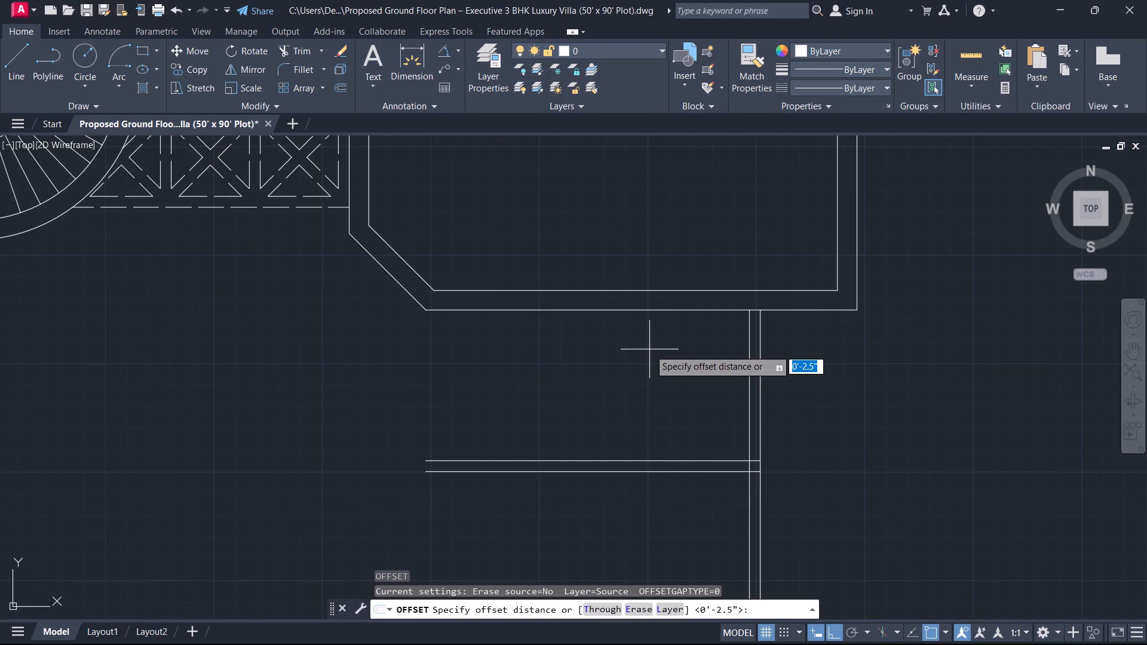
{"action": "key", "text": "5"}
{"action": "key", "text": "Return"}
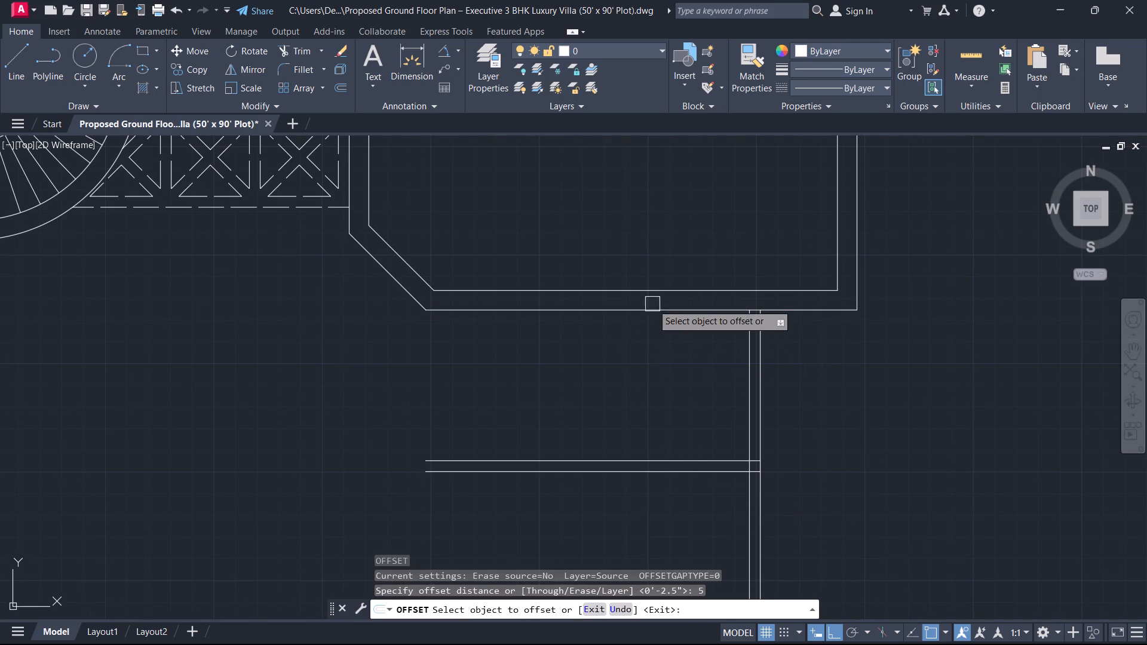
{"action": "left_click", "coordinate": [652, 304]}
{"action": "left_click", "coordinate": [647, 337]}
{"action": "key", "text": "Escape"}
Trim the 5" offset line and the inner vertical line where they overrun at the upper bay's corner.
{"action": "scroll", "coordinate": [766, 331], "scroll_direction": "up", "scroll_amount": 2}
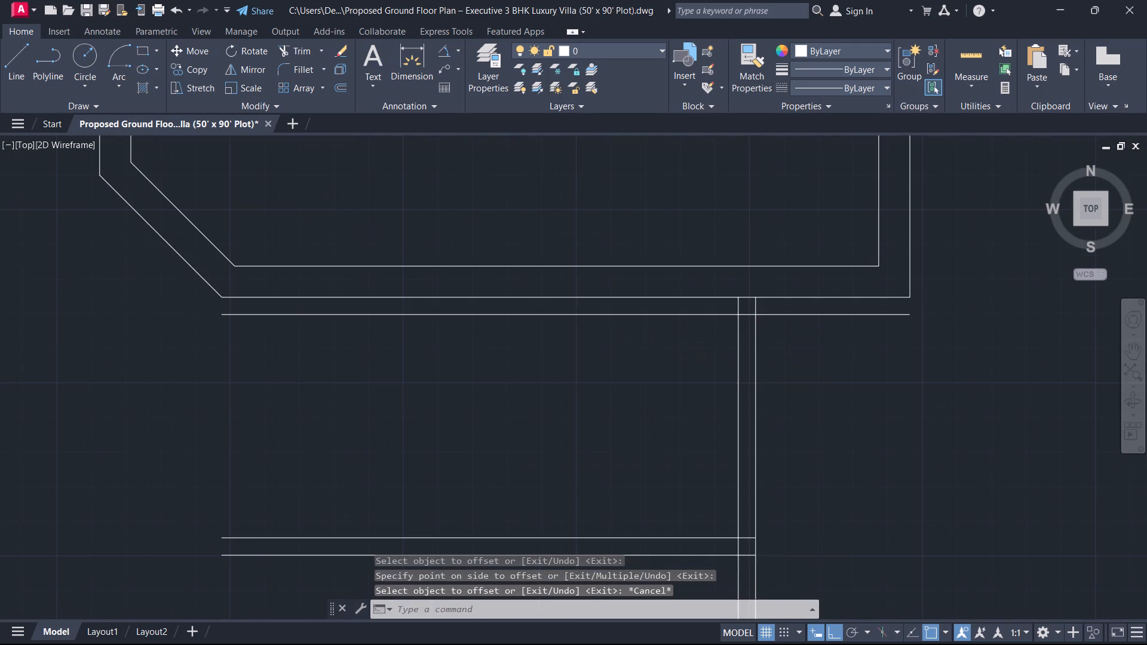
{"action": "type", "text": "TR"}
{"action": "key", "text": "space"}
{"action": "left_click", "coordinate": [738, 300]}
{"action": "left_click", "coordinate": [786, 308]}
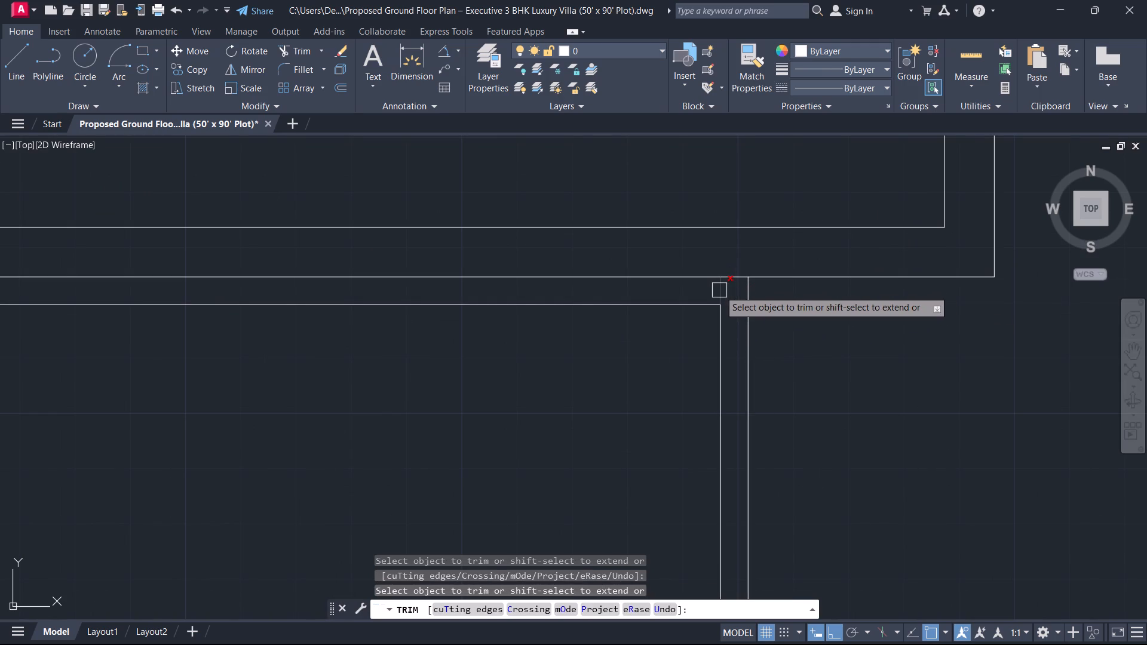
{"action": "left_click", "coordinate": [719, 290]}
{"action": "key", "text": "Escape"}
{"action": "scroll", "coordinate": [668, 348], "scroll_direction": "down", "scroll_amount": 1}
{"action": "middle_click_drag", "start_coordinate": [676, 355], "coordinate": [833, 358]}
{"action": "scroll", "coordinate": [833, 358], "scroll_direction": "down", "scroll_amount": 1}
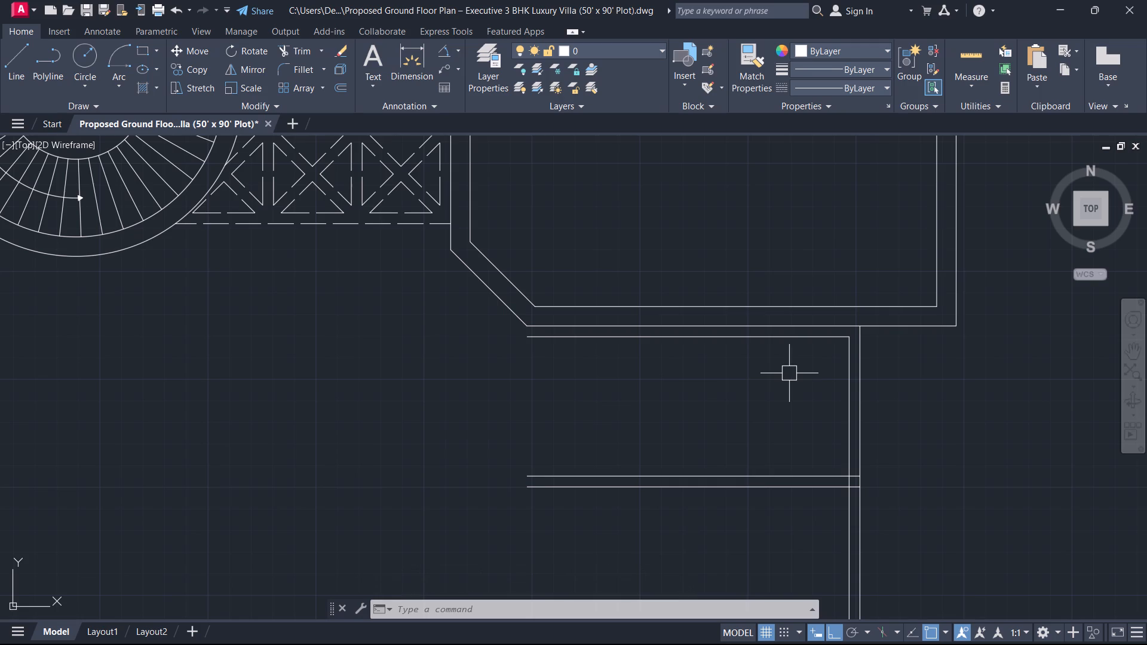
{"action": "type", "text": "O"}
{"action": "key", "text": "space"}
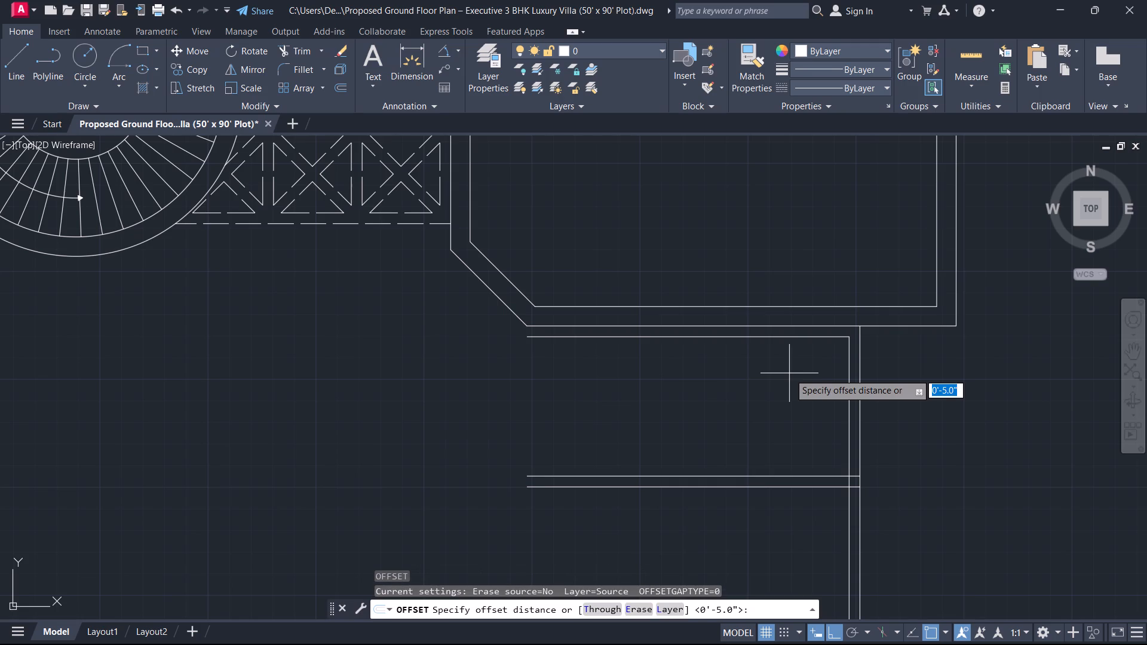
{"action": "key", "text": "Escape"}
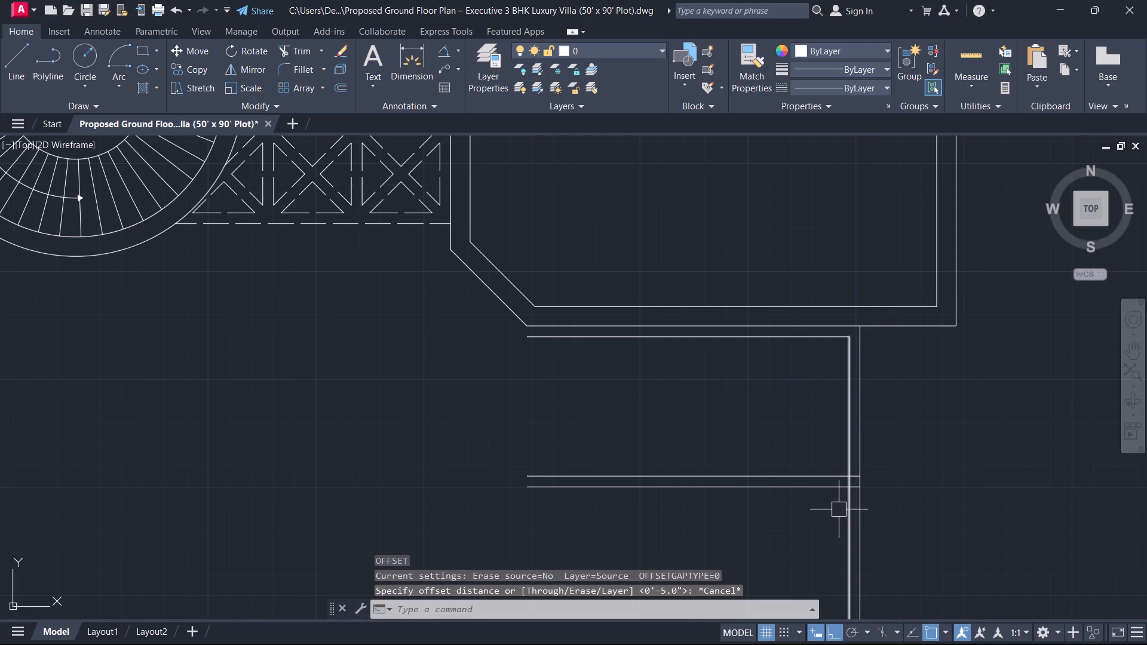
Trim the middle strip's two line ends between the vertical pair, and the inner vertical line segment crossing that strip.
{"action": "key", "text": "t"}
{"action": "type", "text": "R"}
{"action": "key", "text": "space"}
{"action": "scroll", "coordinate": [854, 484], "scroll_direction": "up", "scroll_amount": 3}
{"action": "left_click_drag", "start_coordinate": [845, 512], "coordinate": [847, 505]}
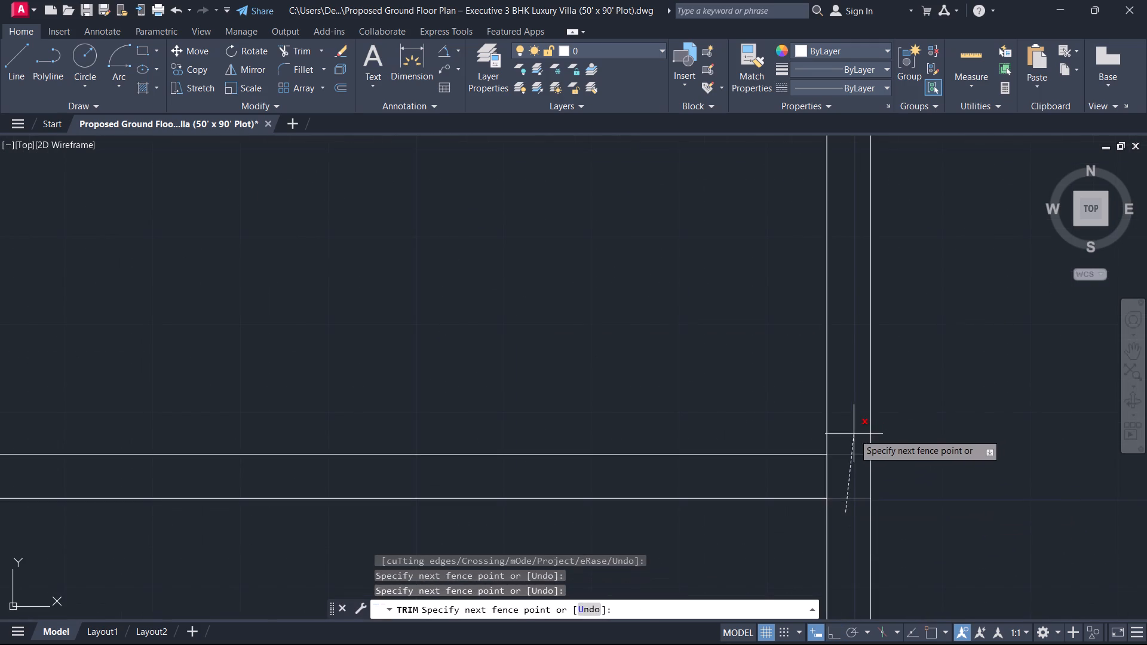
{"action": "left_click", "coordinate": [854, 434]}
{"action": "left_click", "coordinate": [827, 482]}
{"action": "key", "text": "Escape"}
{"action": "scroll", "coordinate": [780, 503], "scroll_direction": "down", "scroll_amount": 3}
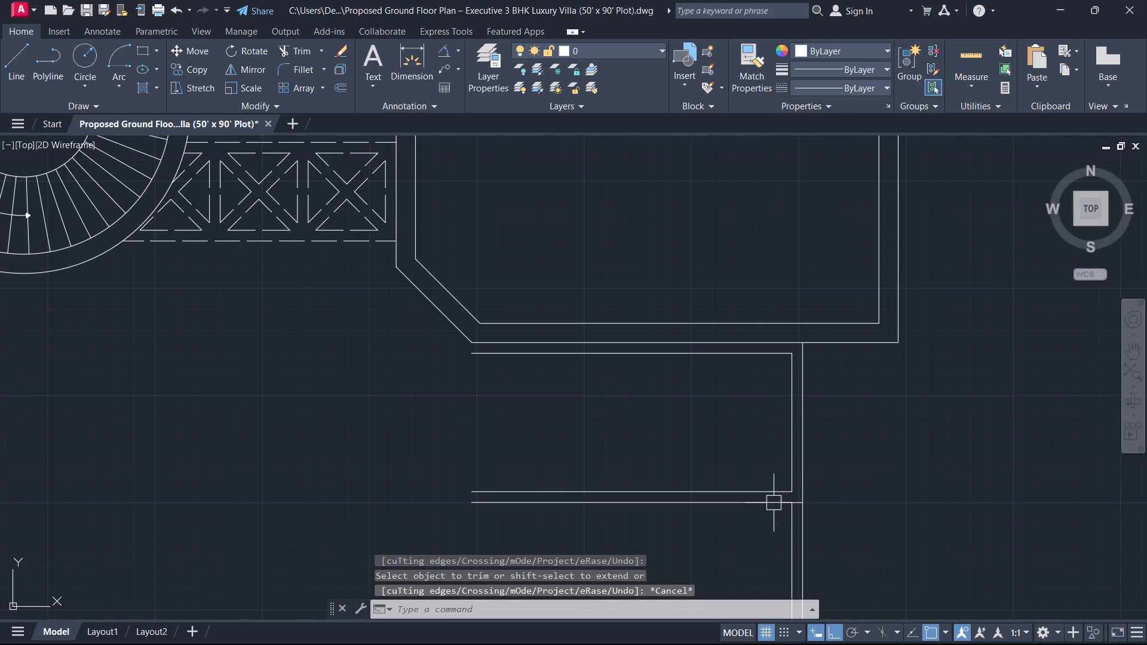
Draw a horizontal line from the midpoint of the upper bay's inner vertical line leftward past the open end of the bay.
{"action": "type", "text": "L"}
{"action": "key", "text": "space"}
{"action": "left_click", "coordinate": [793, 422]}
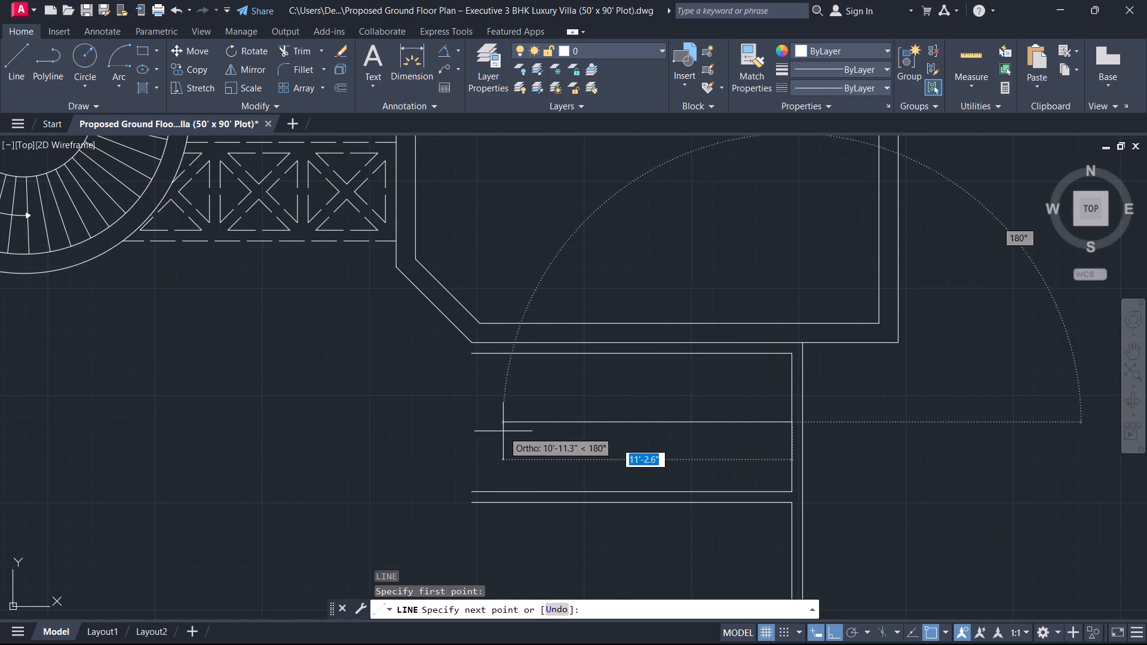
{"action": "left_click", "coordinate": [388, 419]}
{"action": "key", "text": "Escape"}
Offset the upper bay's horizontal centre line 2.5" both upward and downward.
{"action": "type", "text": "O"}
{"action": "key", "text": "space"}
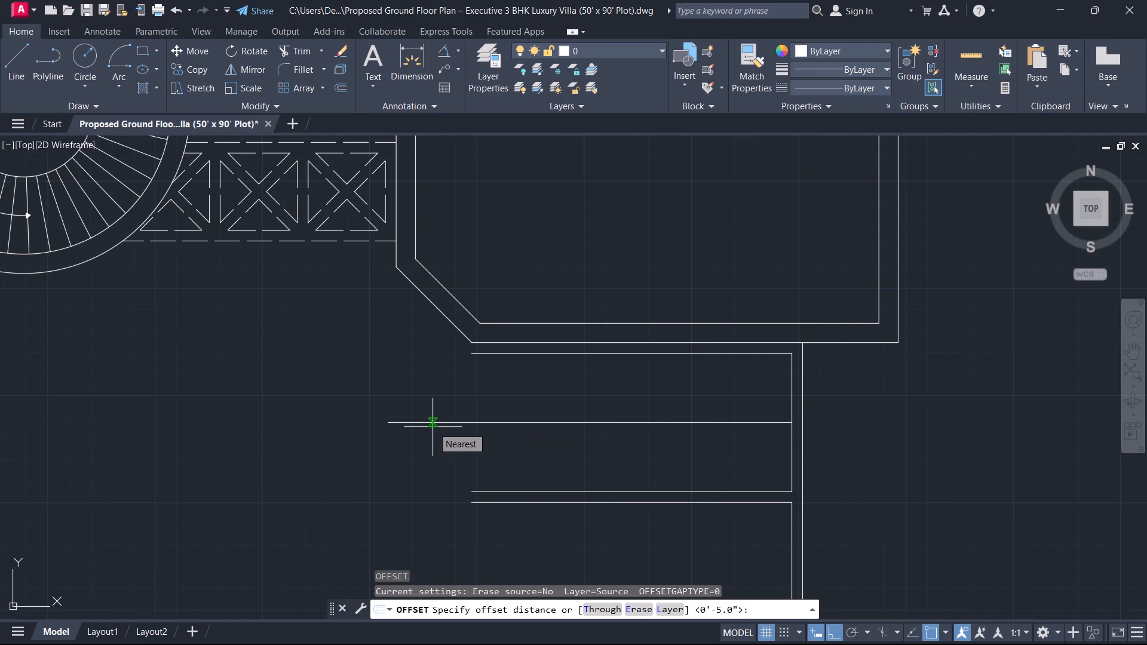
{"action": "key", "text": "5"}
{"action": "key", "text": "BackSpace"}
{"action": "type", "text": "2.5"}
{"action": "key", "text": "Return"}
{"action": "left_click", "coordinate": [433, 427]}
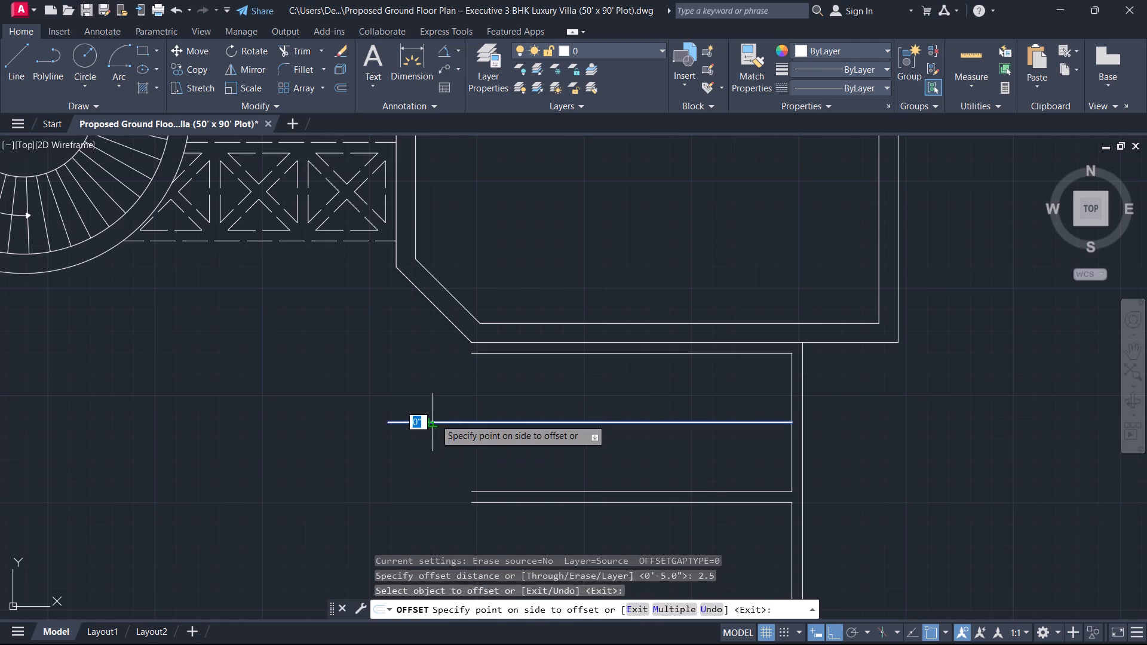
{"action": "left_click", "coordinate": [438, 401]}
{"action": "scroll", "coordinate": [442, 407], "scroll_direction": "up", "scroll_amount": 2}
{"action": "left_click", "coordinate": [458, 450]}
{"action": "left_click", "coordinate": [435, 491]}
{"action": "key", "text": "Escape"}
Delete the original centre line between the two 2.5" offset lines in the upper bay.
{"action": "scroll", "coordinate": [447, 465], "scroll_direction": "up", "scroll_amount": 2}
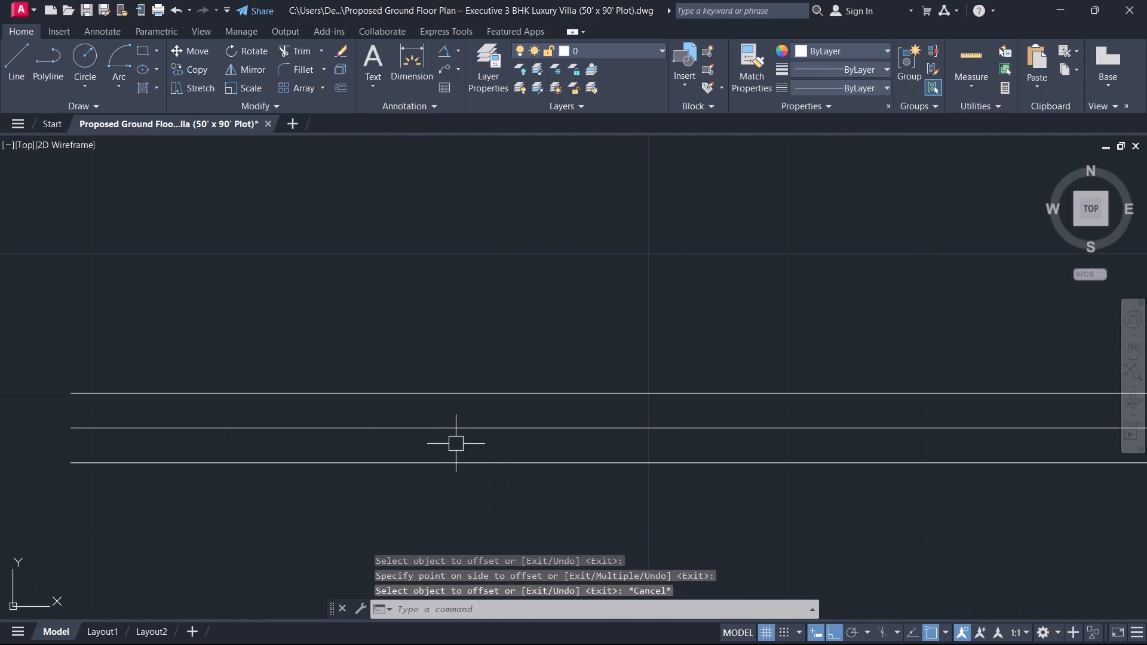
{"action": "left_click_drag", "start_coordinate": [456, 442], "coordinate": [456, 437]}
{"action": "left_click", "coordinate": [369, 422]}
{"action": "key", "text": "Delete"}
Trim the inner vertical line segment between the upper bay's two new strip lines.
{"action": "scroll", "coordinate": [361, 428], "scroll_direction": "down", "scroll_amount": 5}
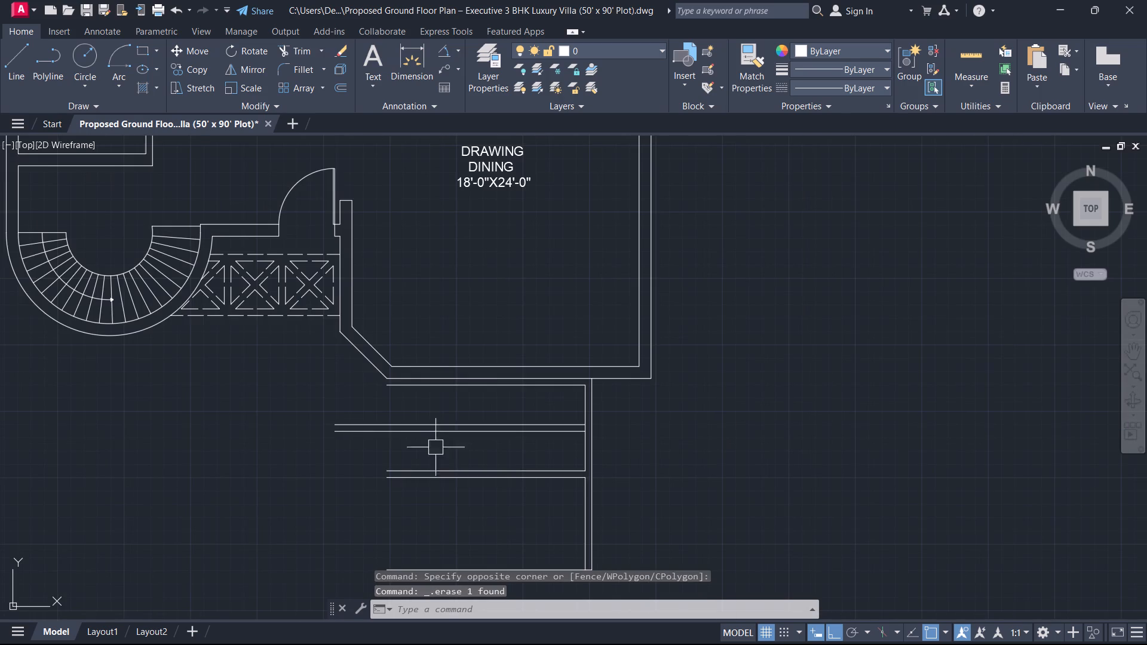
{"action": "scroll", "coordinate": [467, 435], "scroll_direction": "up", "scroll_amount": 1}
{"action": "key", "text": "t"}
{"action": "key", "text": "r"}
{"action": "key", "text": "space"}
{"action": "scroll", "coordinate": [582, 446], "scroll_direction": "up", "scroll_amount": 2}
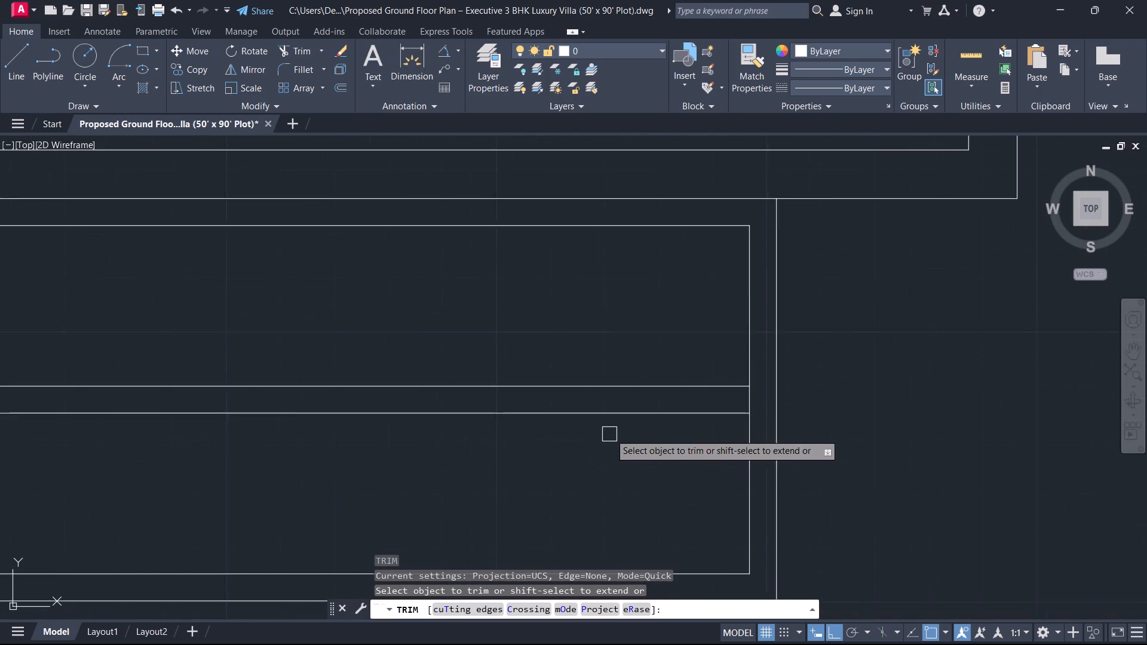
{"action": "scroll", "coordinate": [610, 434], "scroll_direction": "up", "scroll_amount": 1}
{"action": "left_click", "coordinate": [833, 376]}
{"action": "key", "text": "Escape"}
{"action": "scroll", "coordinate": [664, 433], "scroll_direction": "down", "scroll_amount": 3}
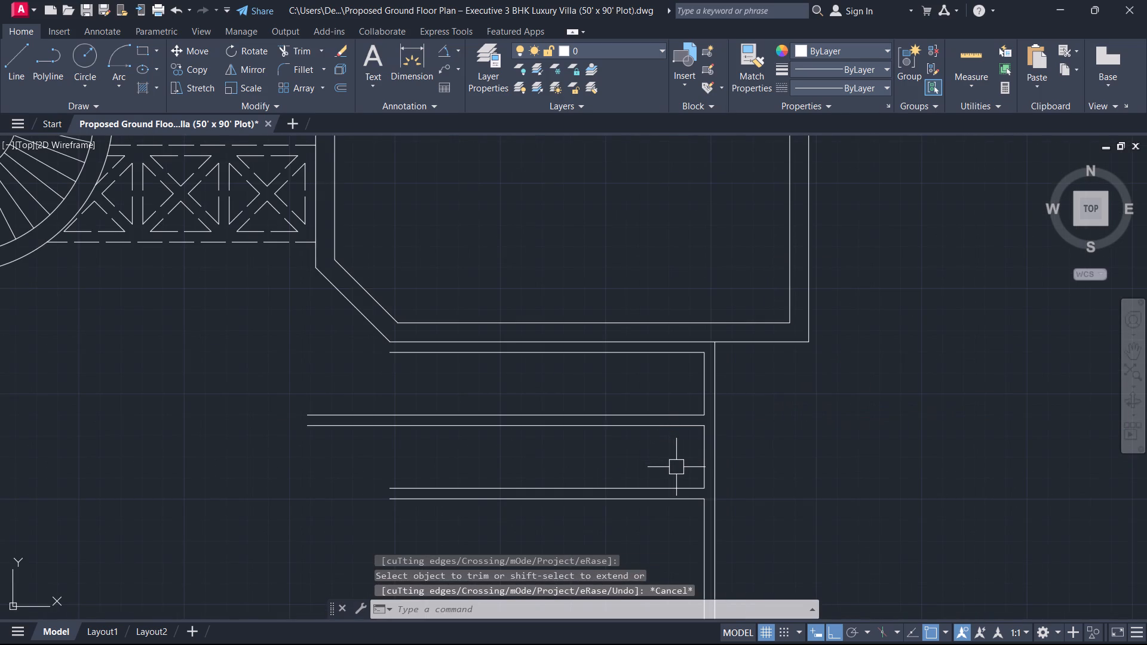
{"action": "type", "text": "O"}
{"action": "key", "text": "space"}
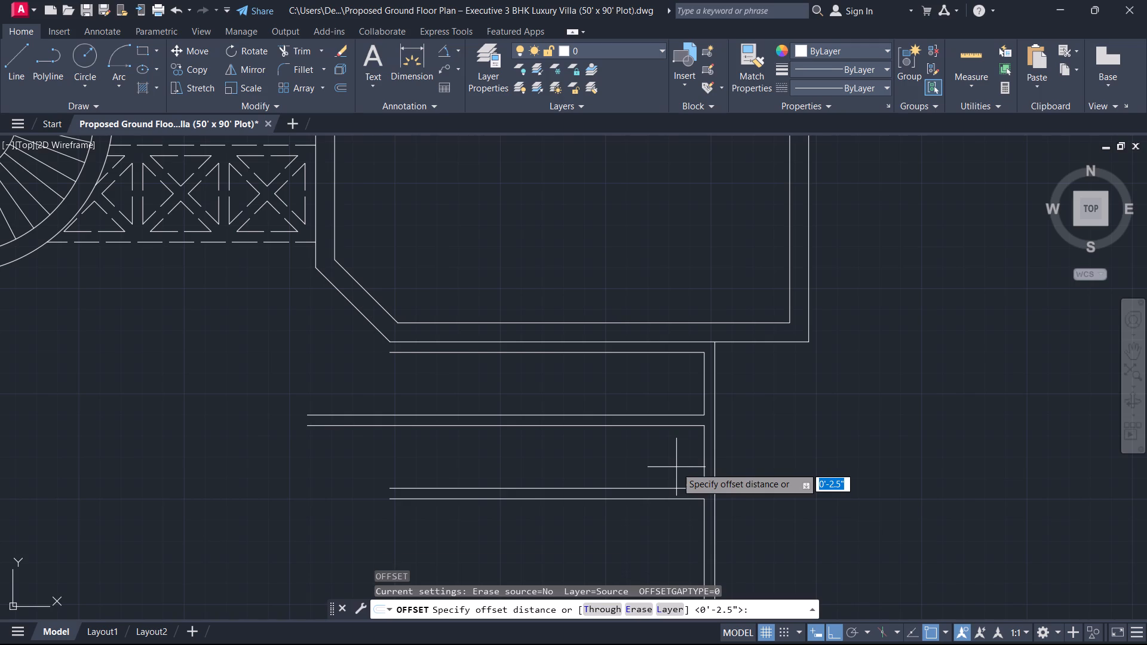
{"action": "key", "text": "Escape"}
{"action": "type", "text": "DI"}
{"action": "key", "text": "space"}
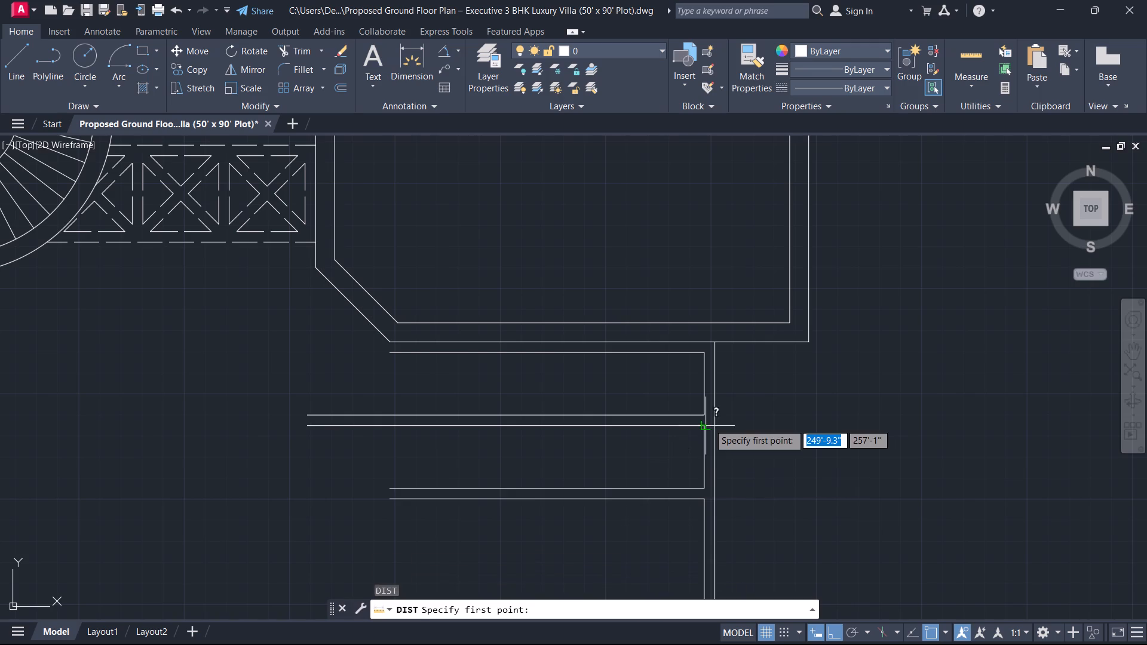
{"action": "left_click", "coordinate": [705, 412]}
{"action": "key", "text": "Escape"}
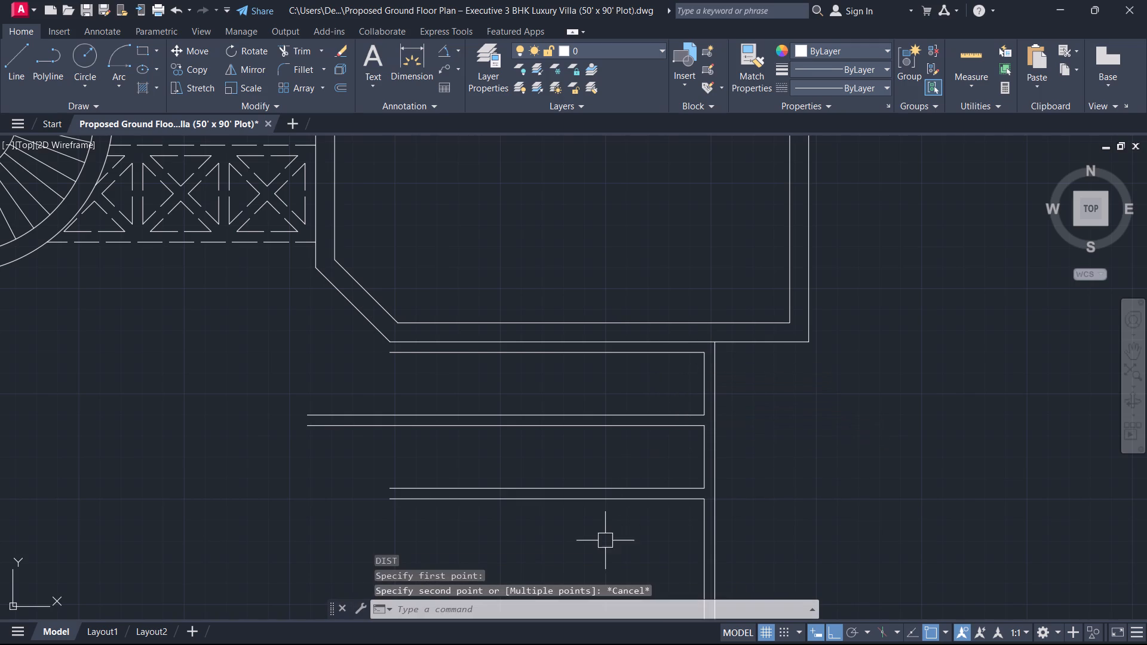
Offset the inner vertical edge lines of both rows leftward by the row's clear height, 2'-5.8", picked from its end points.
{"action": "type", "text": "O"}
{"action": "key", "text": "space"}
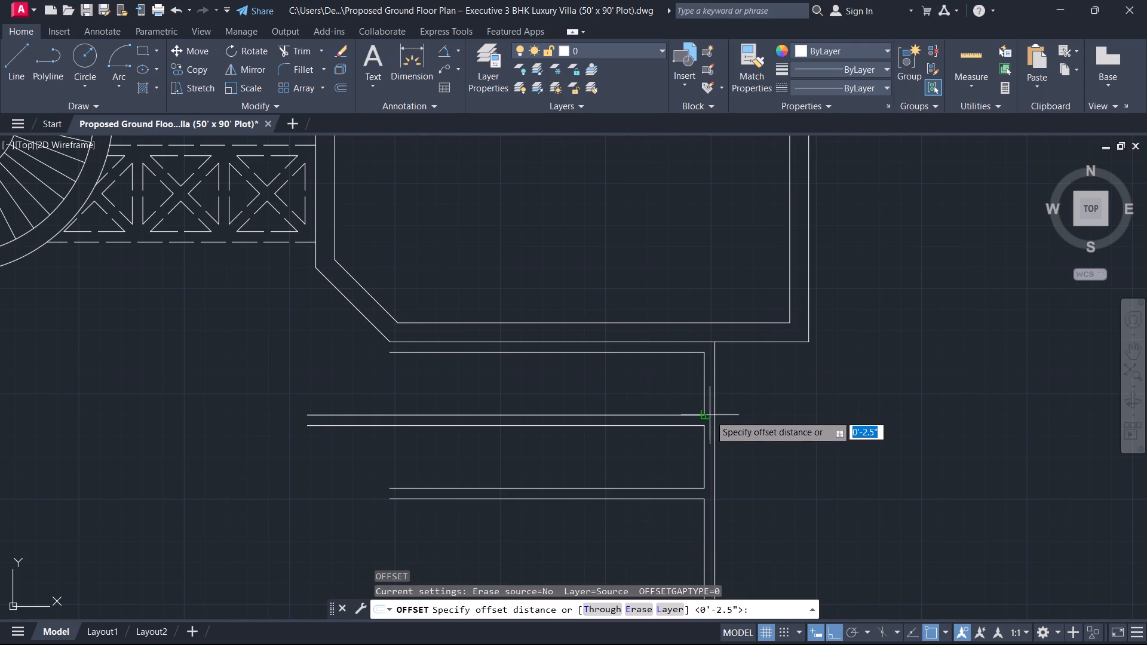
{"action": "left_click", "coordinate": [707, 416]}
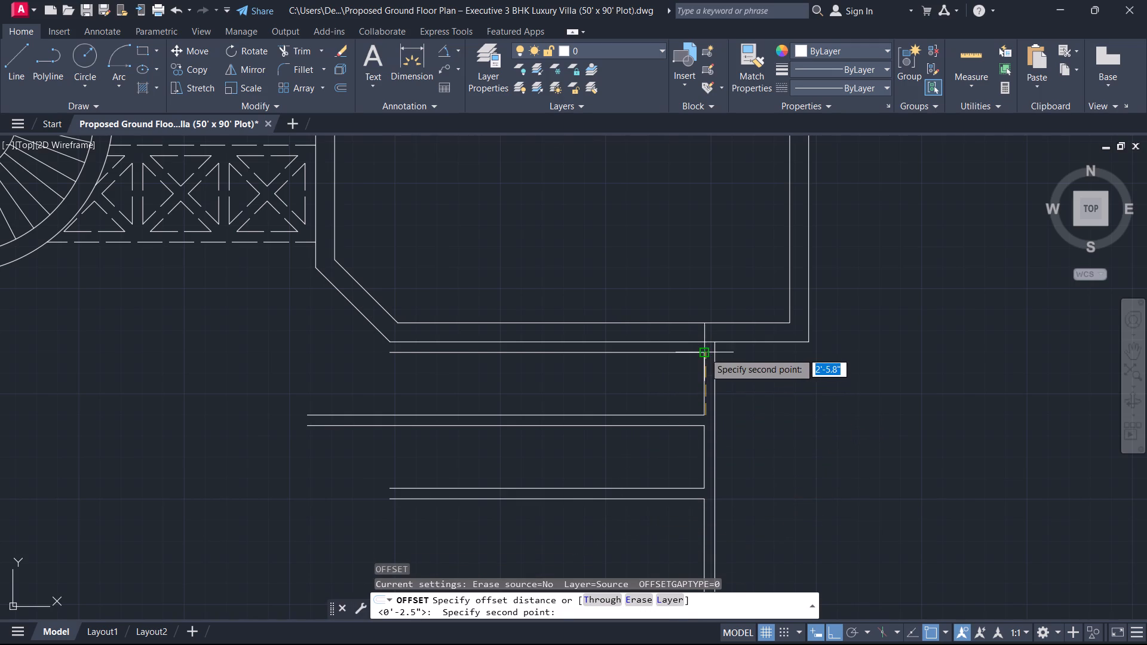
{"action": "left_click", "coordinate": [704, 352]}
{"action": "key", "text": "Escape"}
{"action": "scroll", "coordinate": [699, 391], "scroll_direction": "up", "scroll_amount": 1}
{"action": "type", "text": "O"}
{"action": "key", "text": "space"}
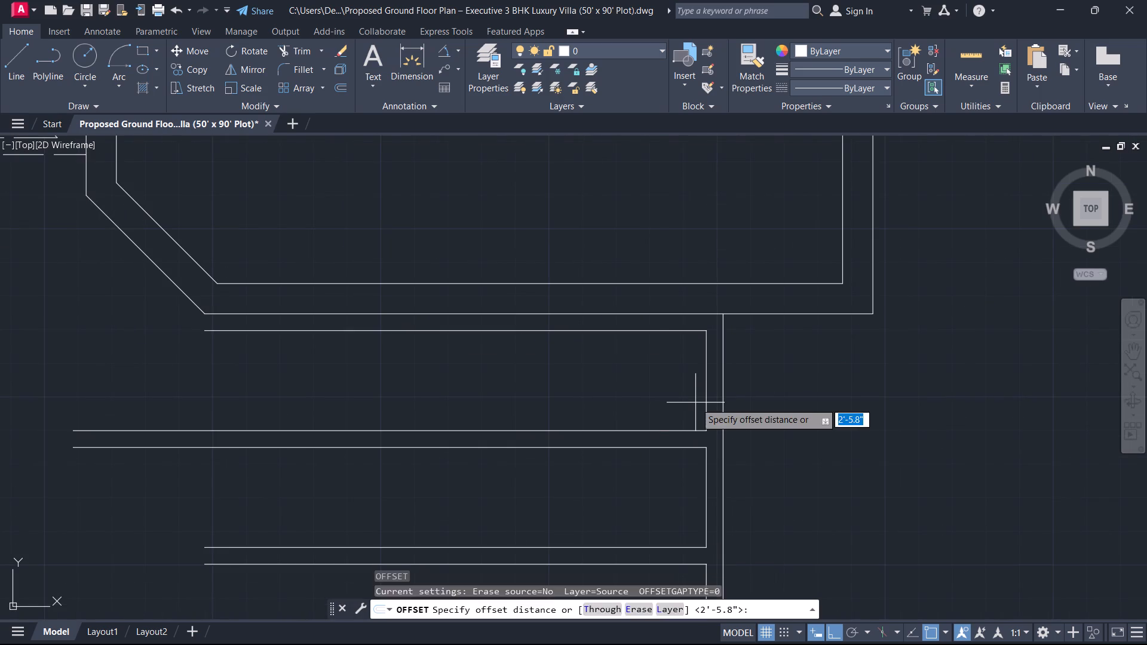
{"action": "key", "text": "space"}
{"action": "left_click", "coordinate": [706, 393]}
{"action": "left_click", "coordinate": [667, 383]}
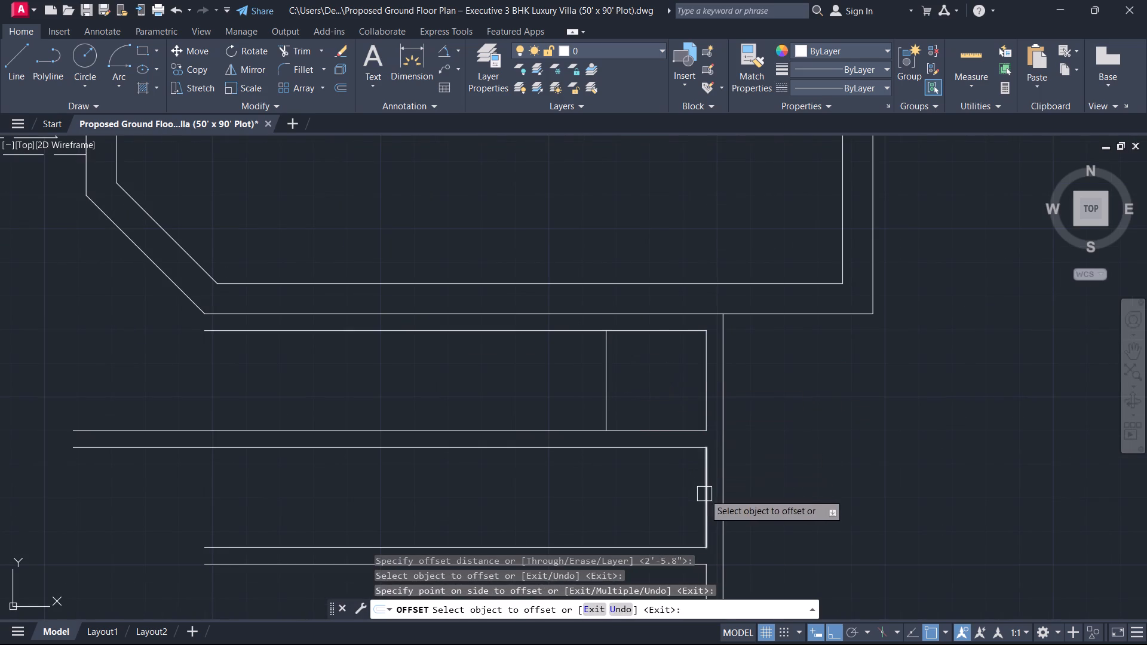
{"action": "left_click", "coordinate": [704, 494]}
{"action": "left_click", "coordinate": [627, 503]}
{"action": "key", "text": "Escape"}
Offset the two new vertical lines, one in each row, 5" further left.
{"action": "type", "text": "O"}
{"action": "key", "text": "space"}
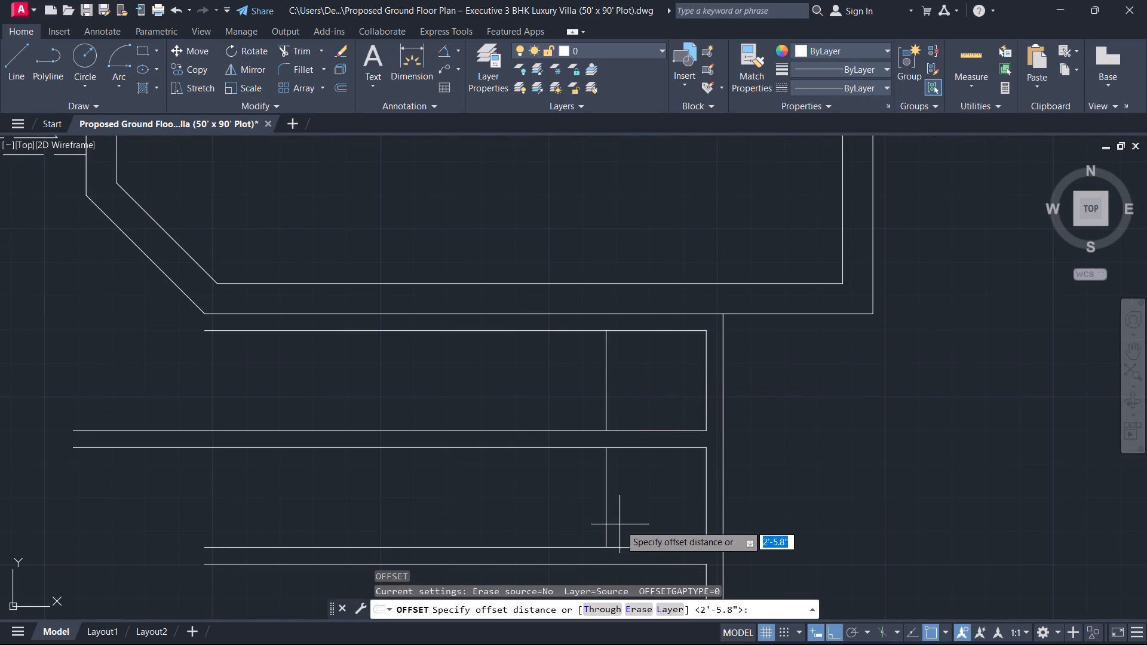
{"action": "key", "text": "5"}
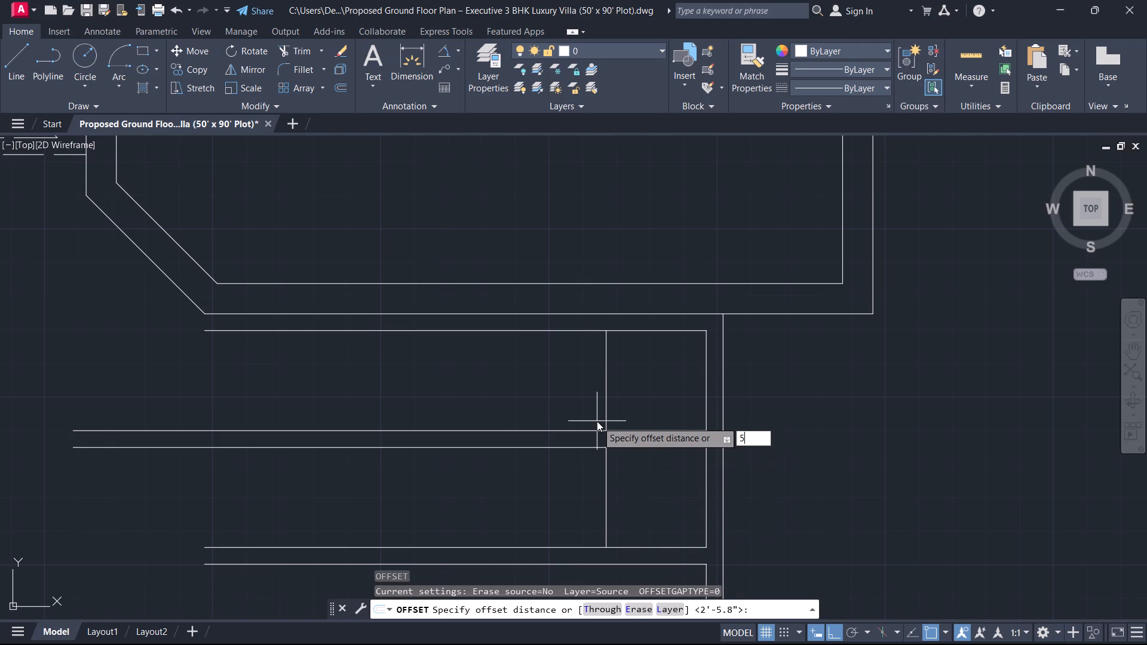
{"action": "key", "text": "space"}
{"action": "left_click", "coordinate": [607, 400]}
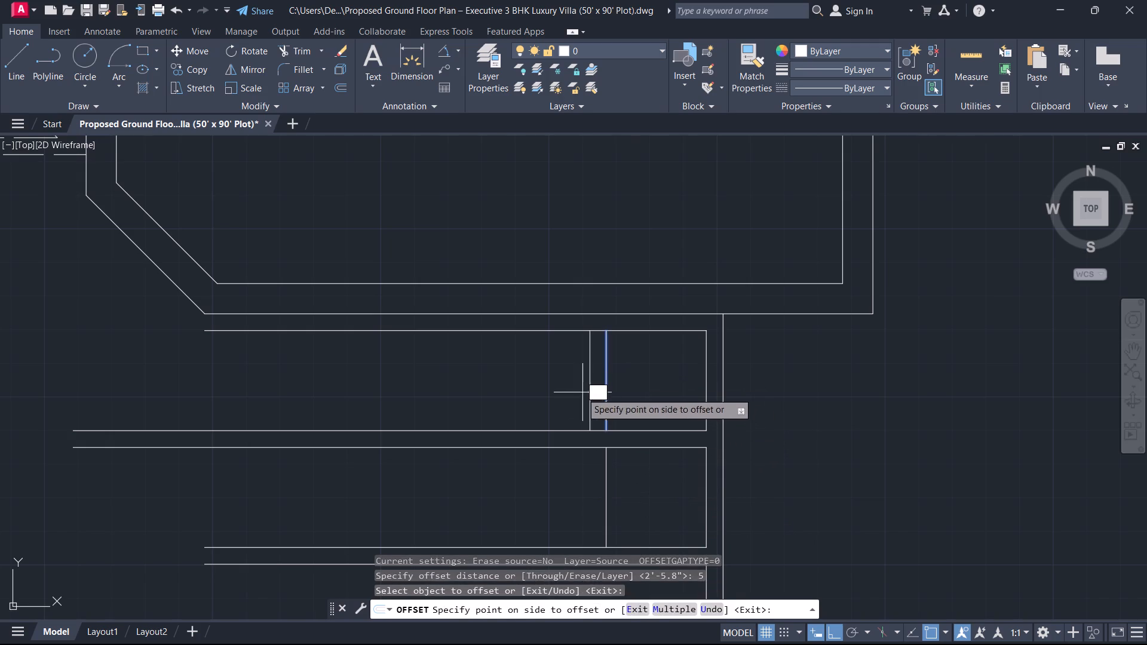
{"action": "left_click", "coordinate": [580, 392]}
{"action": "left_click", "coordinate": [603, 472]}
{"action": "left_click", "coordinate": [584, 480]}
{"action": "key", "text": "Escape"}
Copy both rows' vertical 5" strip pairs leftward three times at one-cell spacing, using the upper row's lower inner corner as base point.
{"action": "middle_click_drag", "start_coordinate": [614, 462], "coordinate": [703, 302]}
{"action": "scroll", "coordinate": [703, 302], "scroll_direction": "down", "scroll_amount": 2}
{"action": "middle_click_drag", "start_coordinate": [703, 302], "coordinate": [698, 363]}
{"action": "scroll", "coordinate": [694, 355], "scroll_direction": "up", "scroll_amount": 1}
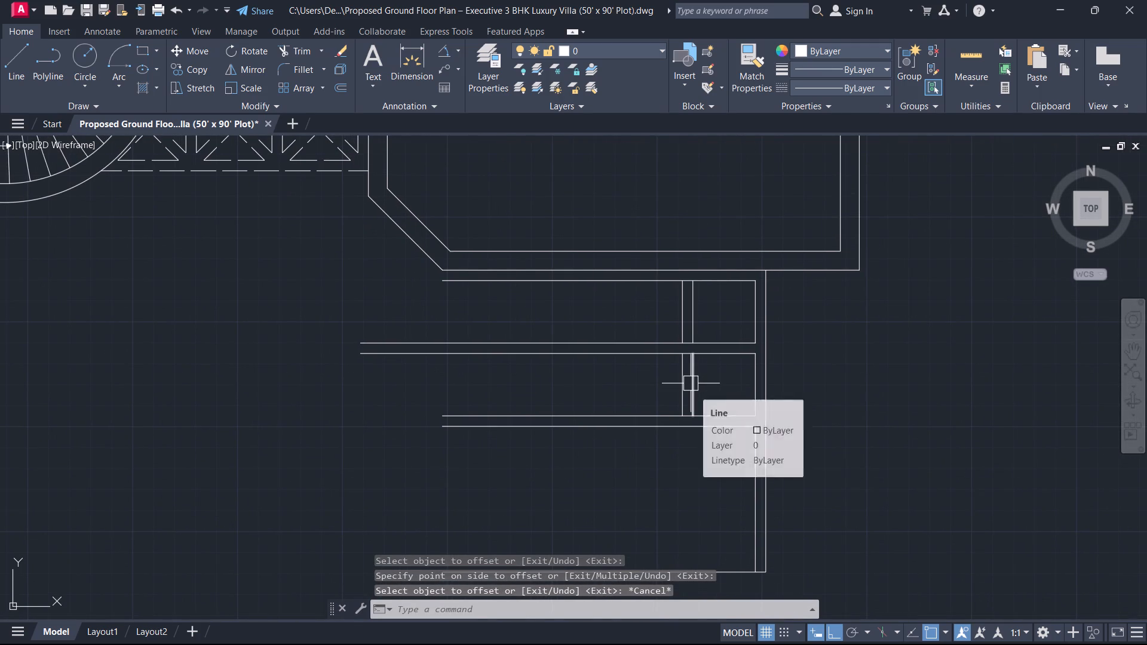
{"action": "scroll", "coordinate": [700, 386], "scroll_direction": "up", "scroll_amount": 1}
{"action": "middle_click_drag", "start_coordinate": [700, 386], "coordinate": [695, 440]}
{"action": "left_click", "coordinate": [701, 443]}
{"action": "left_click", "coordinate": [629, 421]}
{"action": "left_click", "coordinate": [720, 325]}
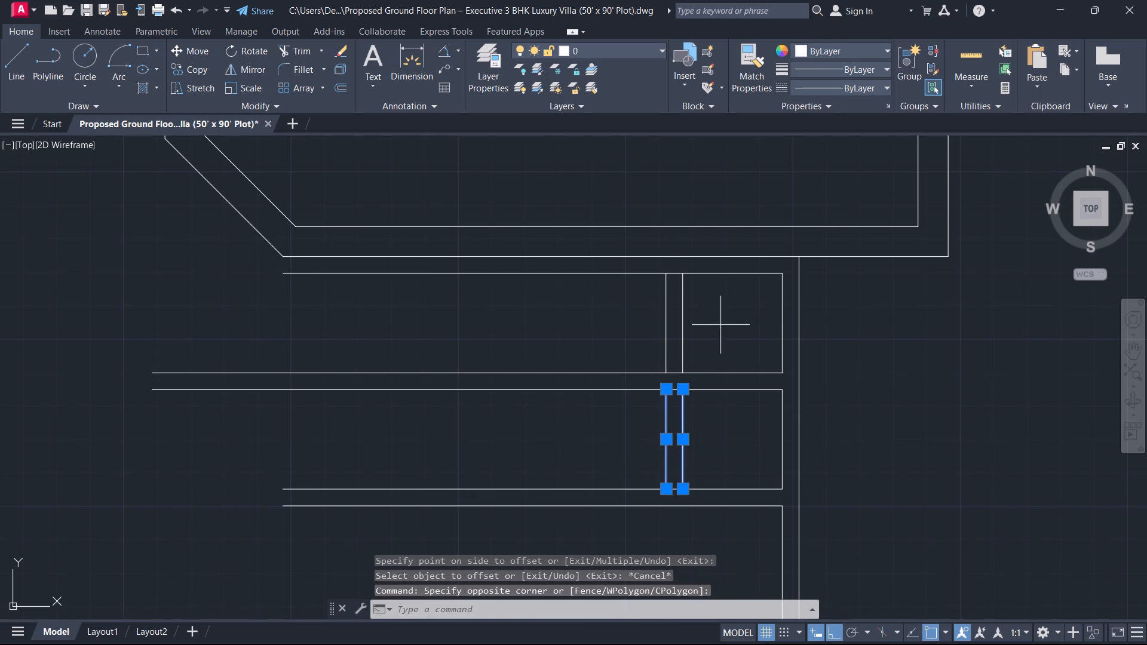
{"action": "left_click", "coordinate": [633, 298]}
{"action": "scroll", "coordinate": [783, 363], "scroll_direction": "up", "scroll_amount": 1}
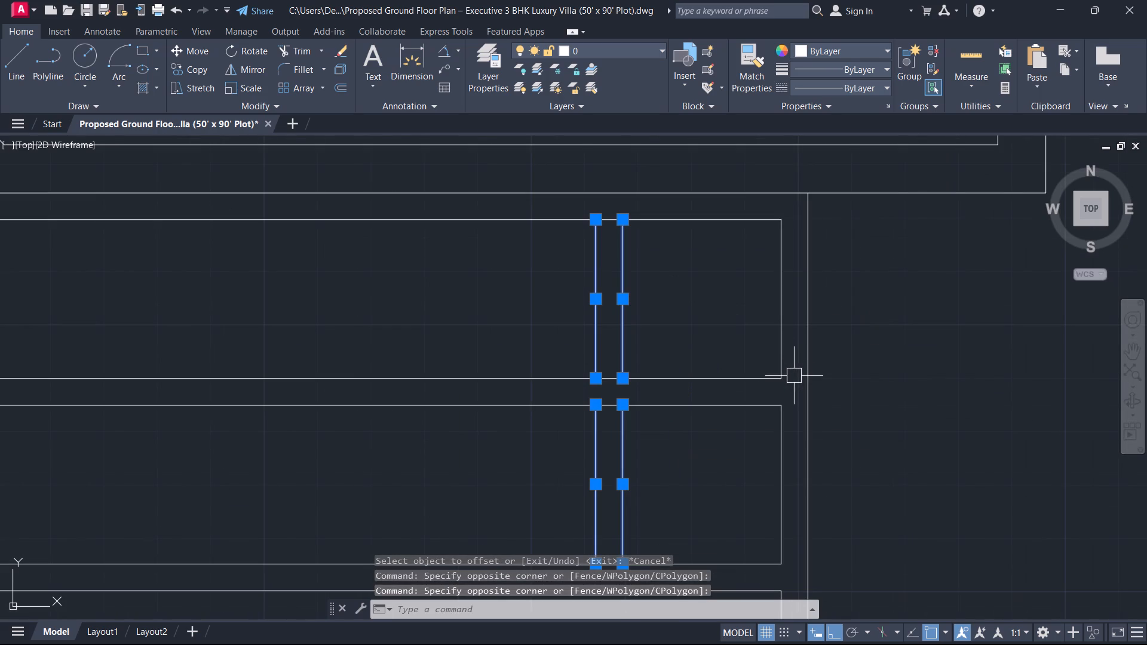
{"action": "type", "text": "CO"}
{"action": "key", "text": "space"}
{"action": "left_click", "coordinate": [783, 382]}
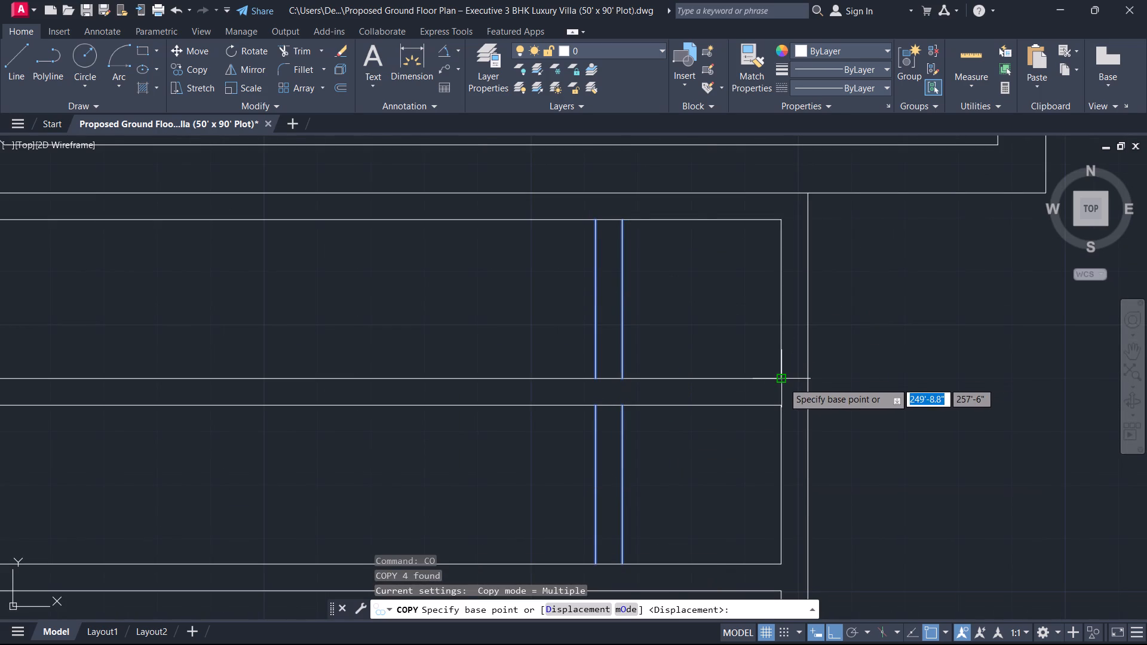
{"action": "left_click", "coordinate": [600, 380]}
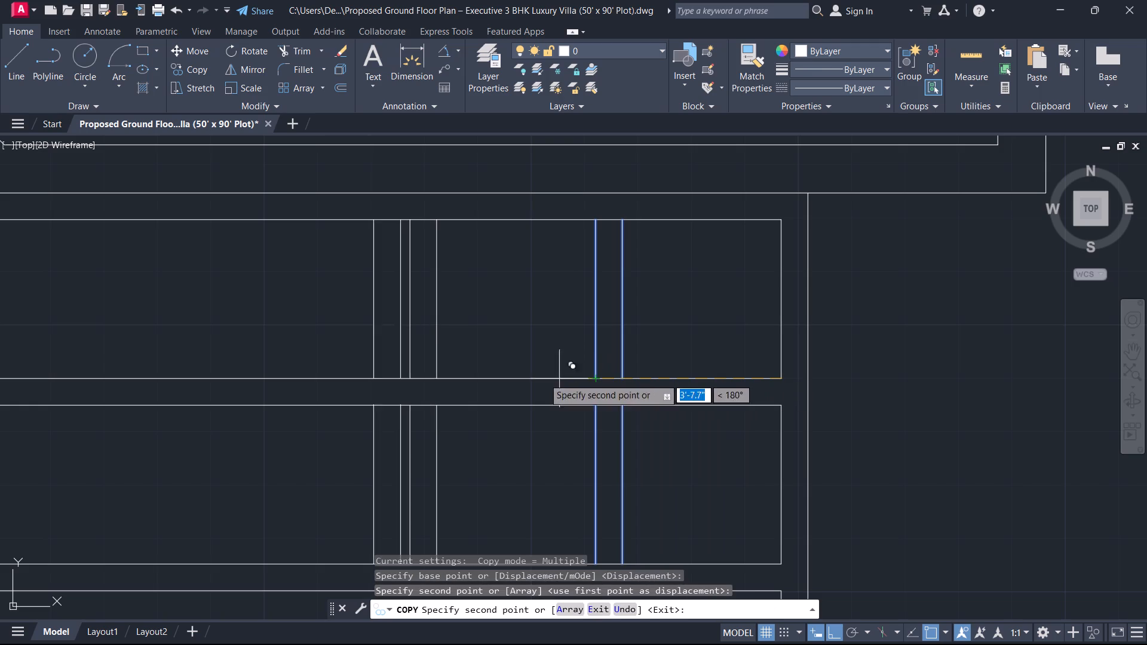
{"action": "left_click", "coordinate": [407, 379]}
{"action": "middle_click_drag", "start_coordinate": [385, 385], "coordinate": [769, 383]}
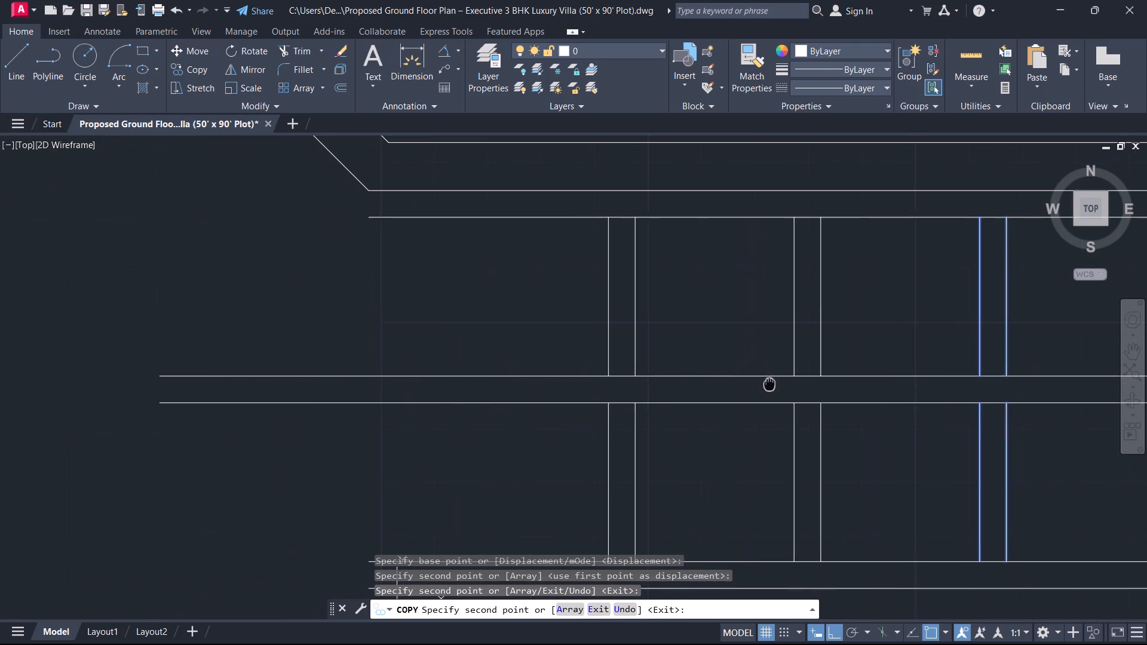
{"action": "left_click", "coordinate": [609, 373]}
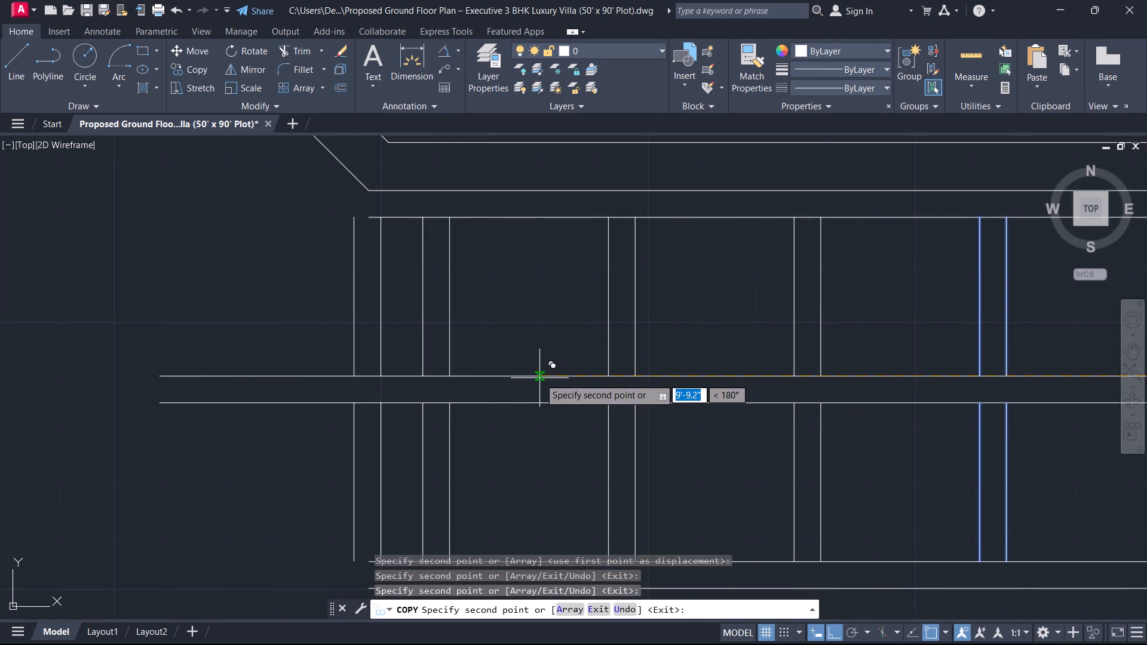
{"action": "key", "text": "Escape"}
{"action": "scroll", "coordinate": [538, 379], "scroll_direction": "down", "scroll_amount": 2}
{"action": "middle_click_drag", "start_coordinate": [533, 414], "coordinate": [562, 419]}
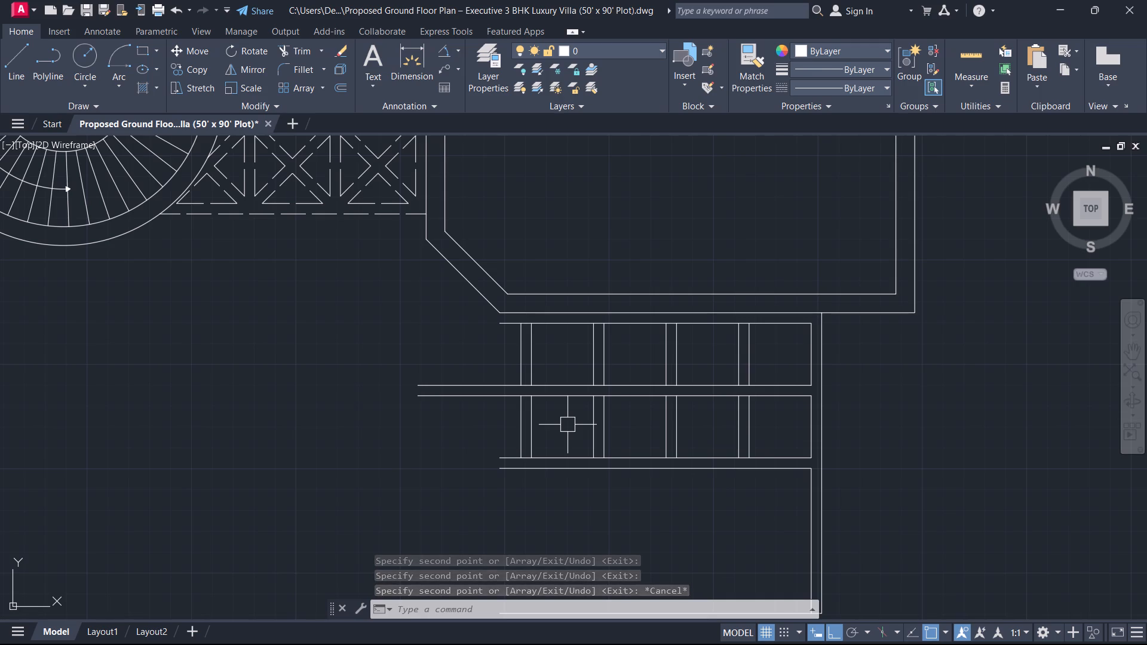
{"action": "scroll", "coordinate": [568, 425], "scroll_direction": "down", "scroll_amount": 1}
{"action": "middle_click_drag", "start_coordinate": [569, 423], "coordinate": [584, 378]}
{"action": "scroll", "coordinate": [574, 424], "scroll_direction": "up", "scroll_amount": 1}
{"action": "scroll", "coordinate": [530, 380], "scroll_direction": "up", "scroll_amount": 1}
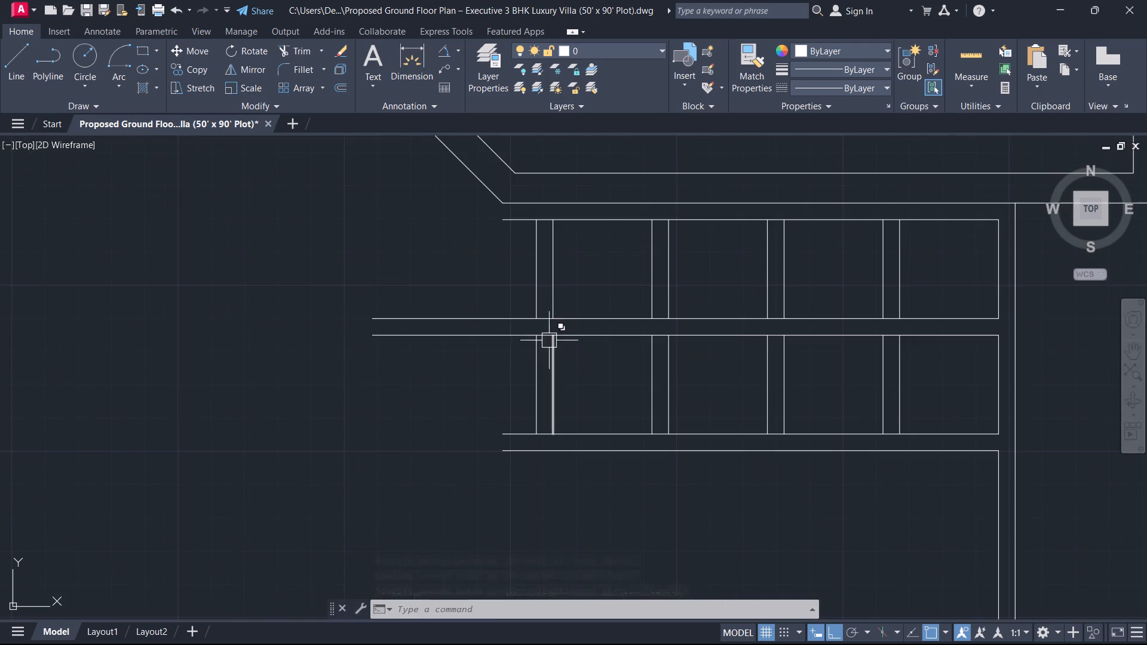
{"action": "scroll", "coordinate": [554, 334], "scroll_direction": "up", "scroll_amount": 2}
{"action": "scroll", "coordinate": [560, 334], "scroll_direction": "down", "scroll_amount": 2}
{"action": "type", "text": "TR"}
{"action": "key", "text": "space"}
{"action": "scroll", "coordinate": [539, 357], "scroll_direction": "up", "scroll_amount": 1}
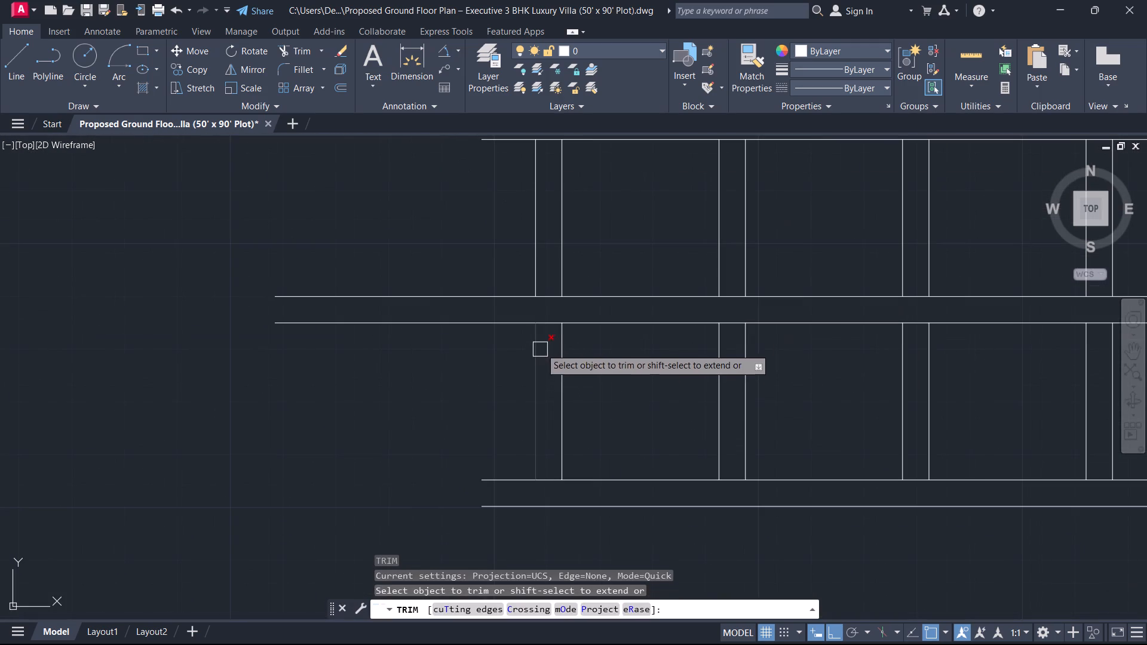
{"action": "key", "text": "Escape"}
Draw a diagonal line from the lower left corner to the upper right corner of the upper row's rightmost cell.
{"action": "middle_click_drag", "start_coordinate": [602, 332], "coordinate": [580, 400]}
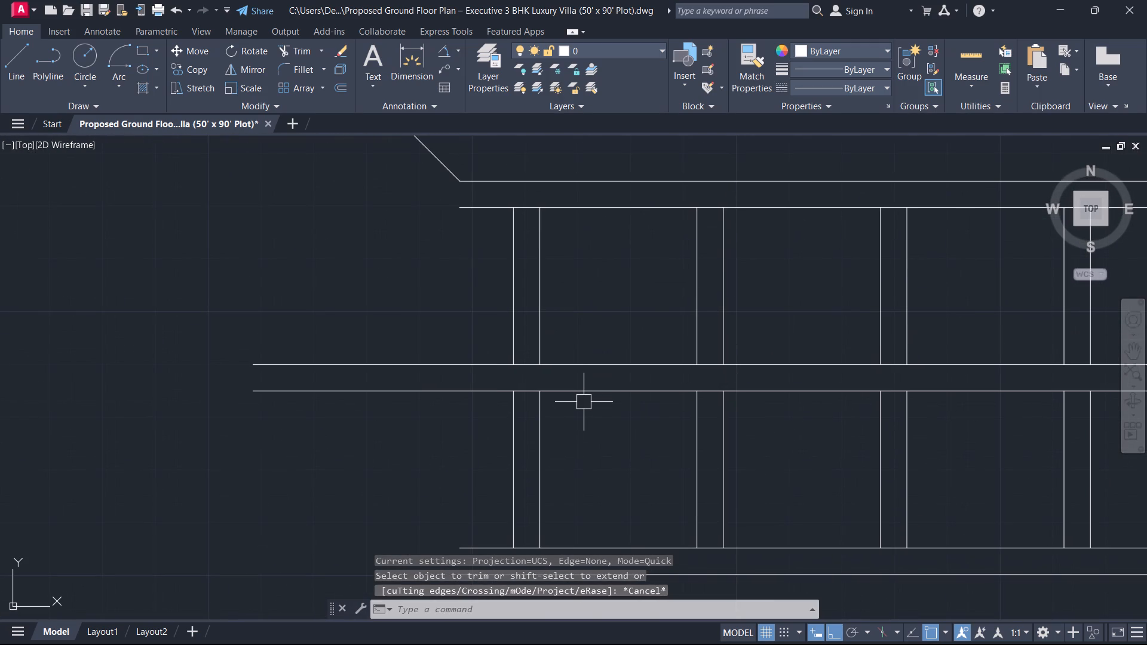
{"action": "scroll", "coordinate": [646, 435], "scroll_direction": "down", "scroll_amount": 1}
{"action": "middle_click_drag", "start_coordinate": [658, 439], "coordinate": [414, 462]}
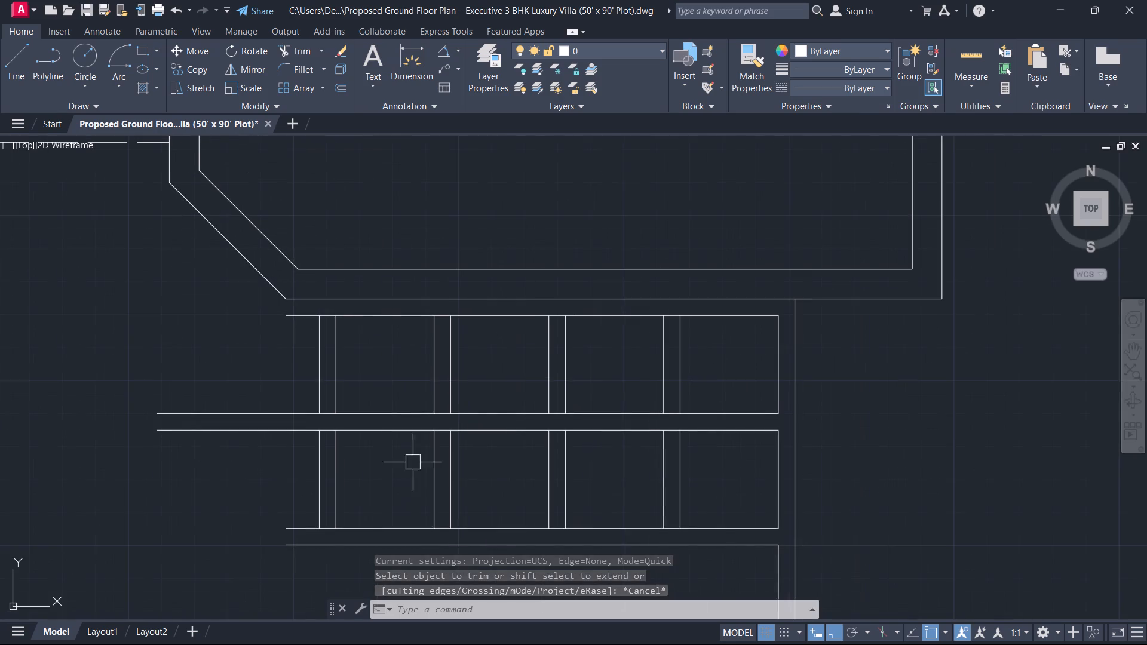
{"action": "scroll", "coordinate": [657, 422], "scroll_direction": "up", "scroll_amount": 1}
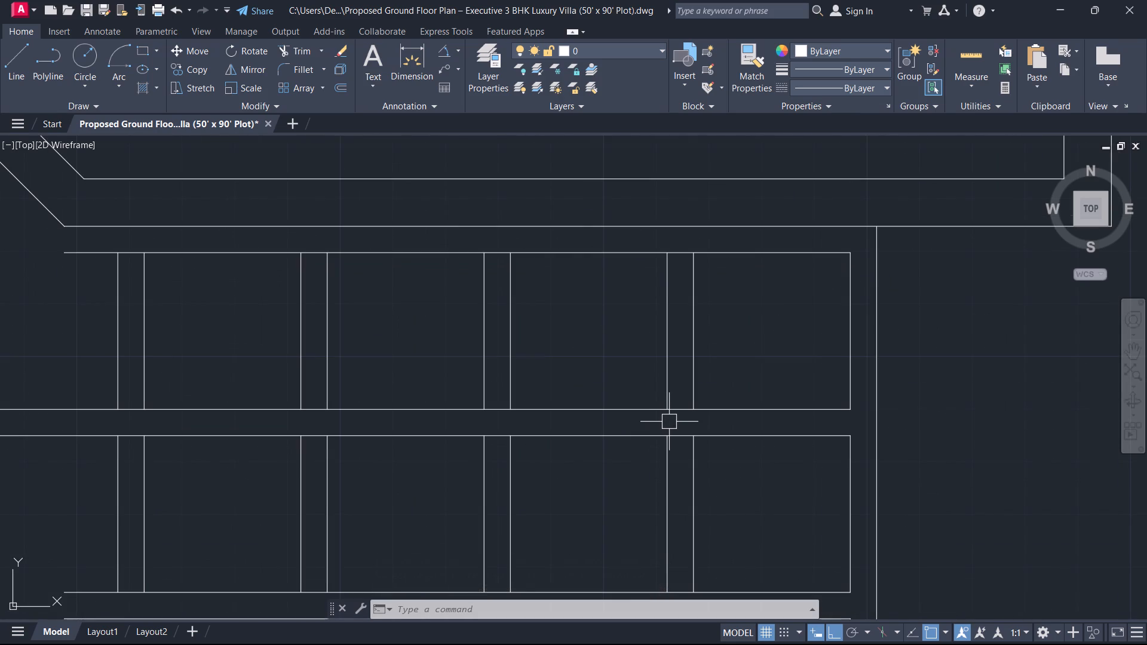
{"action": "type", "text": "L"}
{"action": "key", "text": "space"}
{"action": "scroll", "coordinate": [679, 419], "scroll_direction": "up", "scroll_amount": 1}
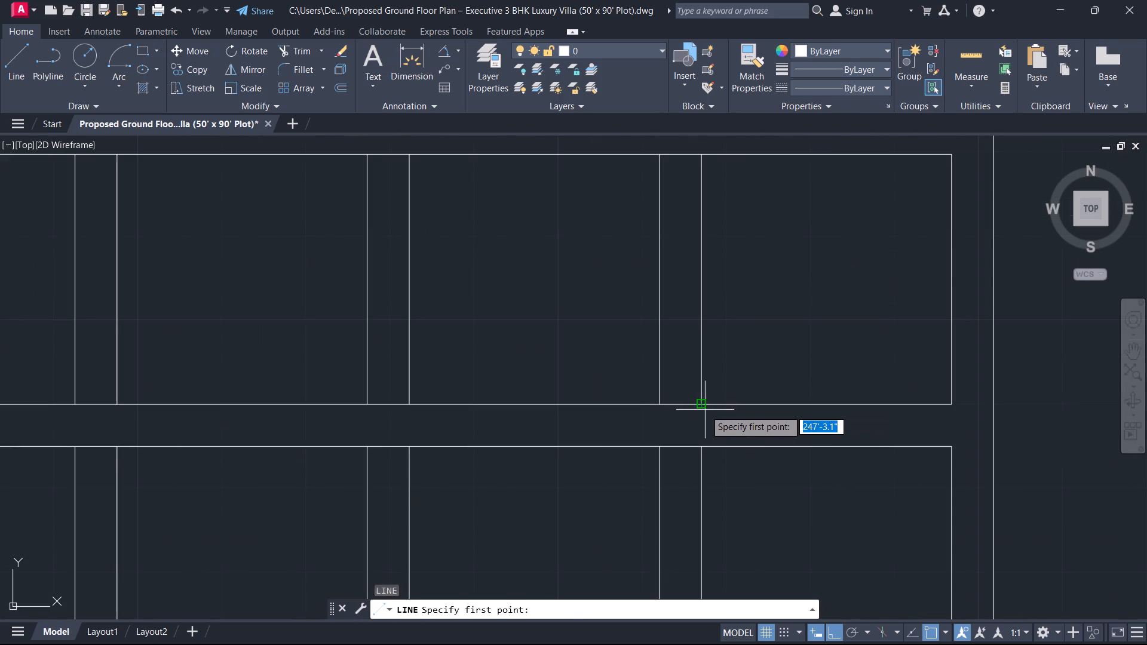
{"action": "left_click", "coordinate": [705, 410]}
{"action": "left_click", "coordinate": [949, 154]}
{"action": "key", "text": "Escape"}
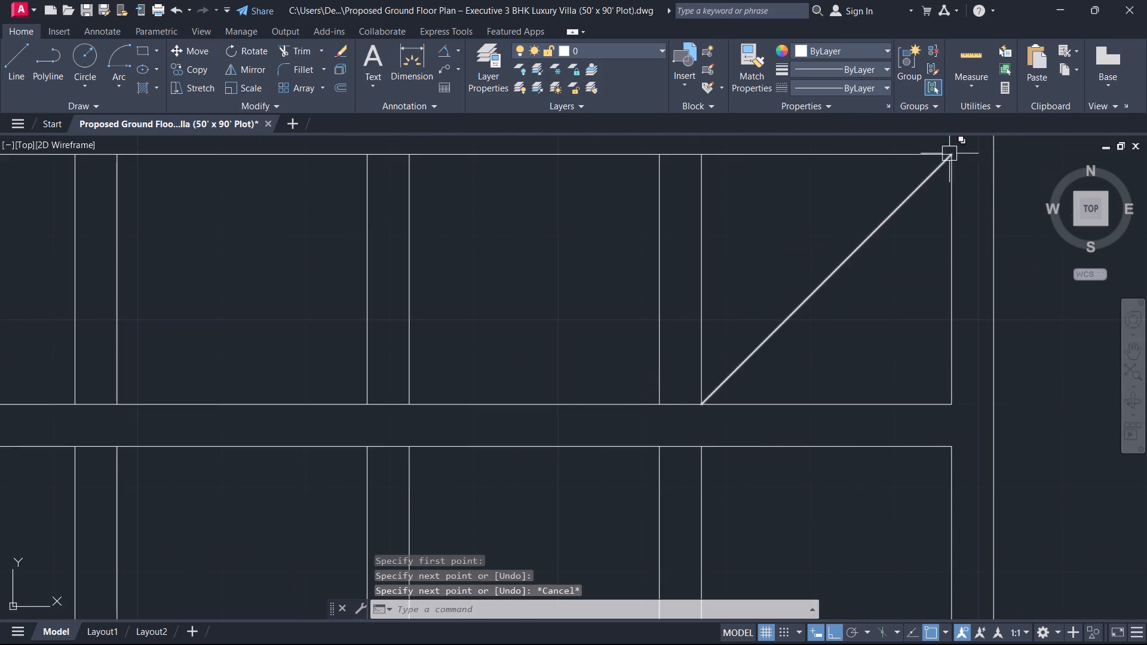
Offset the diagonal in the upper row's rightmost cell by 2.5" to both sides.
{"action": "type", "text": "O"}
{"action": "key", "text": "space"}
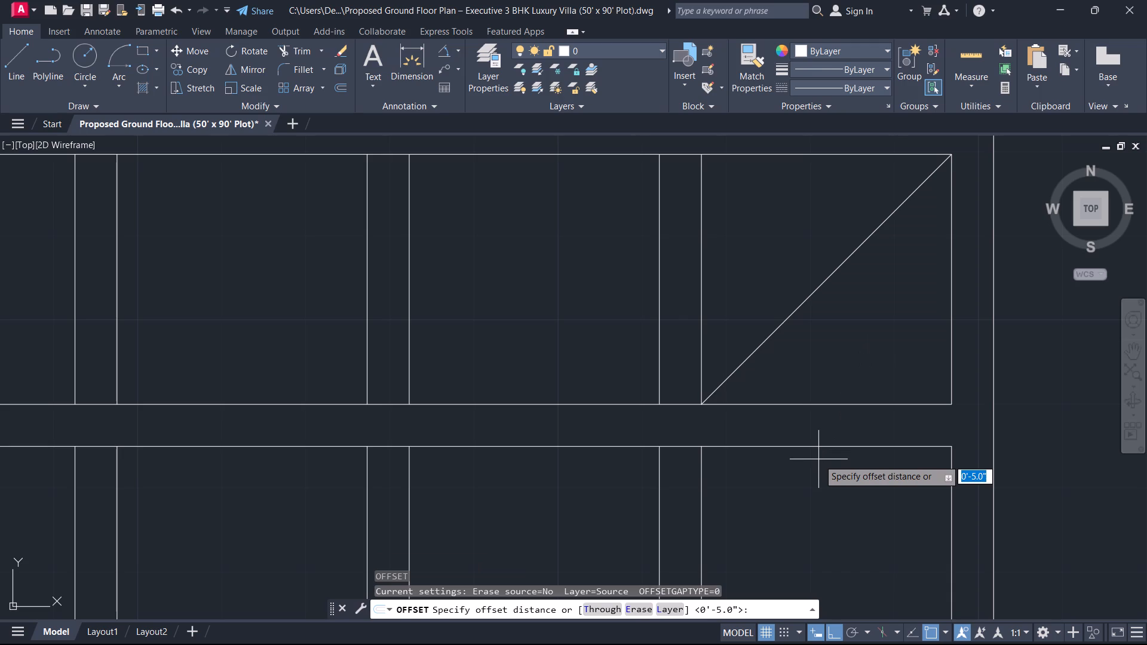
{"action": "type", "text": "2.5"}
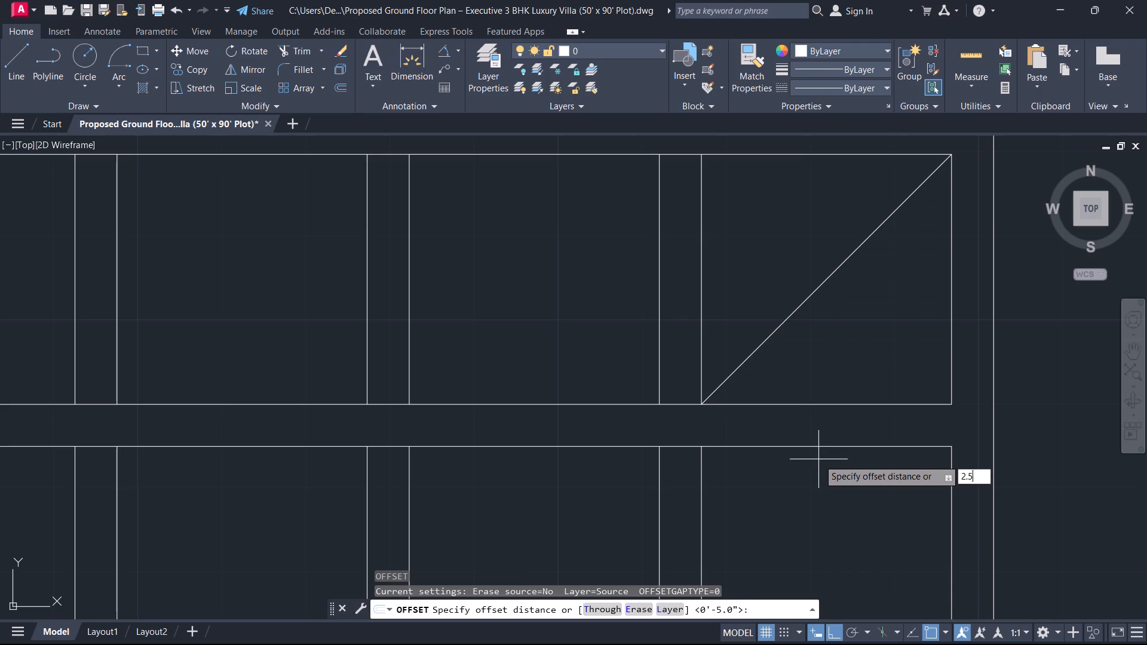
{"action": "key", "text": "Return"}
{"action": "left_click", "coordinate": [795, 287]}
{"action": "left_click_drag", "start_coordinate": [809, 297], "coordinate": [824, 306]}
{"action": "left_click", "coordinate": [864, 321]}
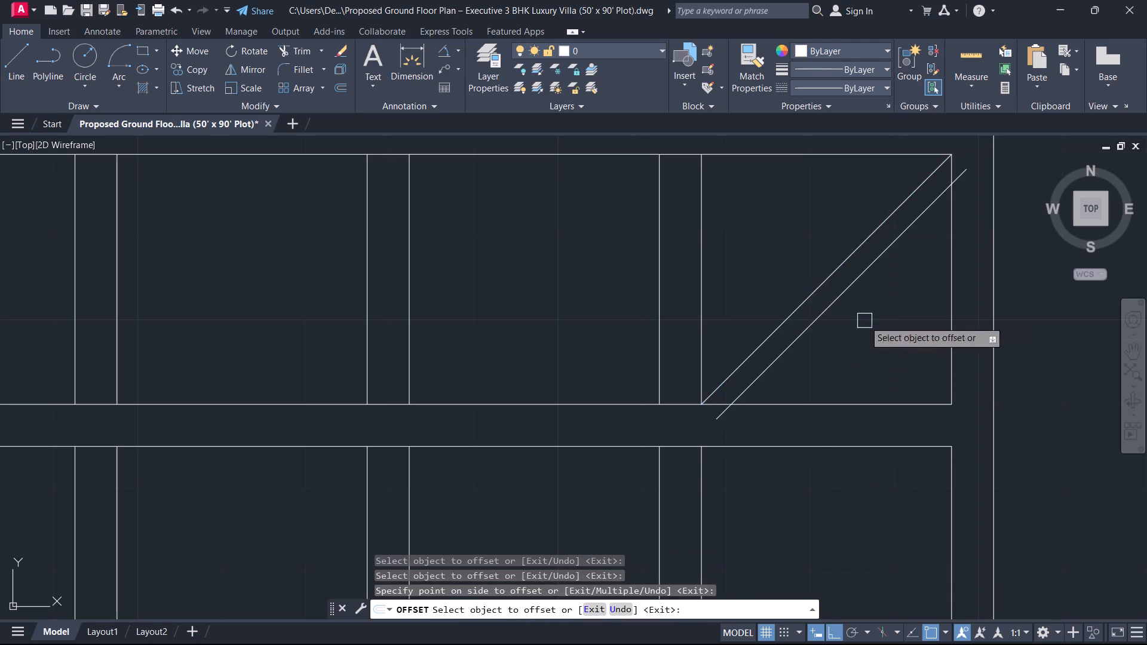
{"action": "left_click", "coordinate": [826, 290]}
{"action": "left_click", "coordinate": [787, 260]}
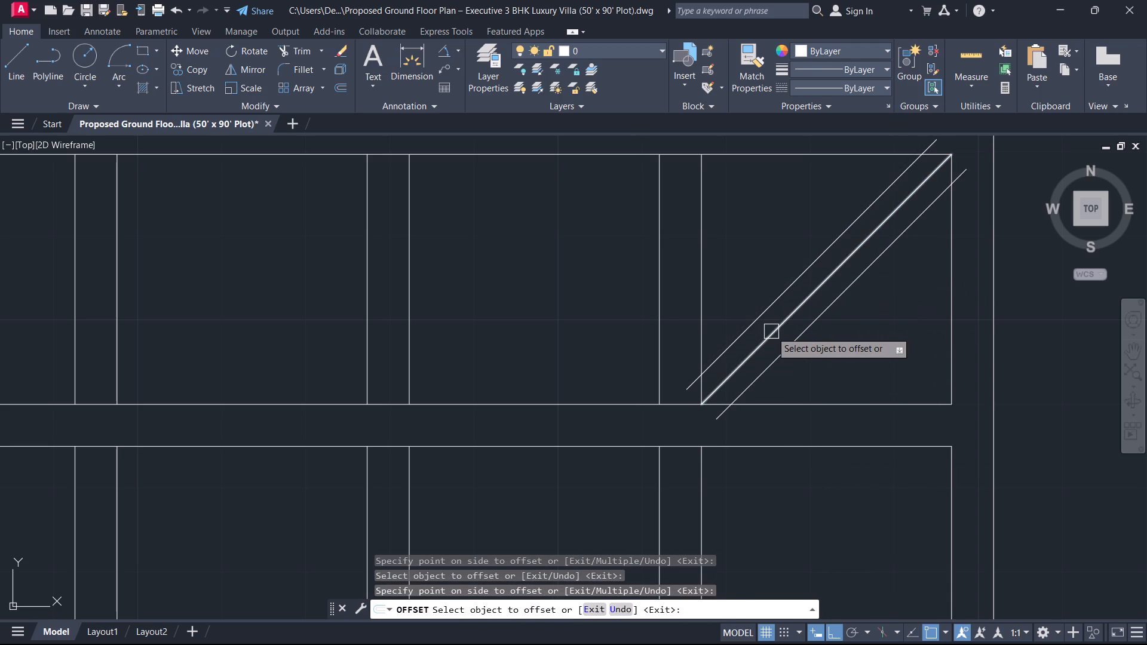
{"action": "key", "text": "Escape"}
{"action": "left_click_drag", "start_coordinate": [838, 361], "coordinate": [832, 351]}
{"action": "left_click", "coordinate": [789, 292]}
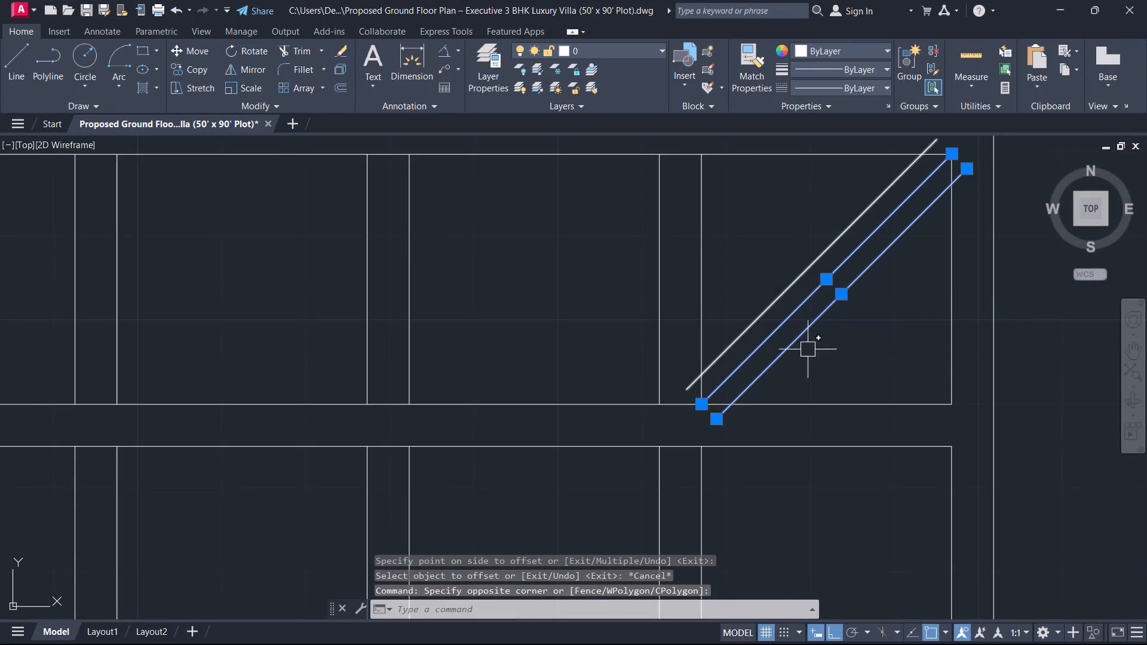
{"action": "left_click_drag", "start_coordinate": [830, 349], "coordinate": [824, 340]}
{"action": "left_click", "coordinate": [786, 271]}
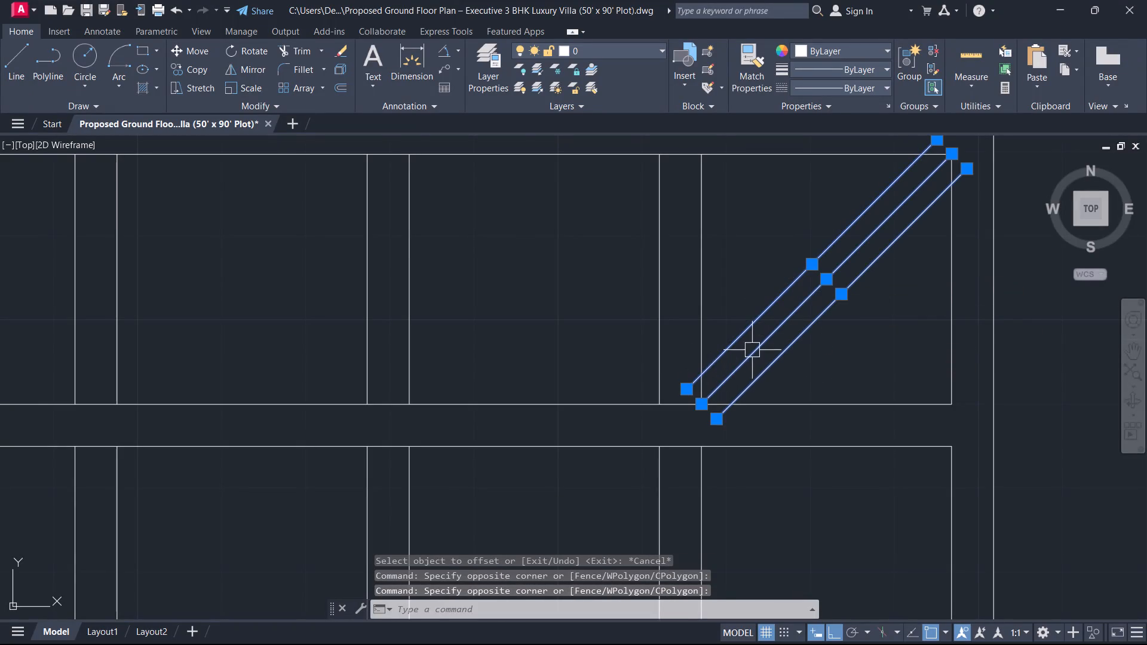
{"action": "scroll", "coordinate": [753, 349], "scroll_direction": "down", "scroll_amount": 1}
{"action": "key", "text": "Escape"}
Draw corner-to-corner diagonals in the other three cells of the two rightmost columns, all converging on the central strip crossing.
{"action": "middle_click_drag", "start_coordinate": [707, 404], "coordinate": [747, 333]}
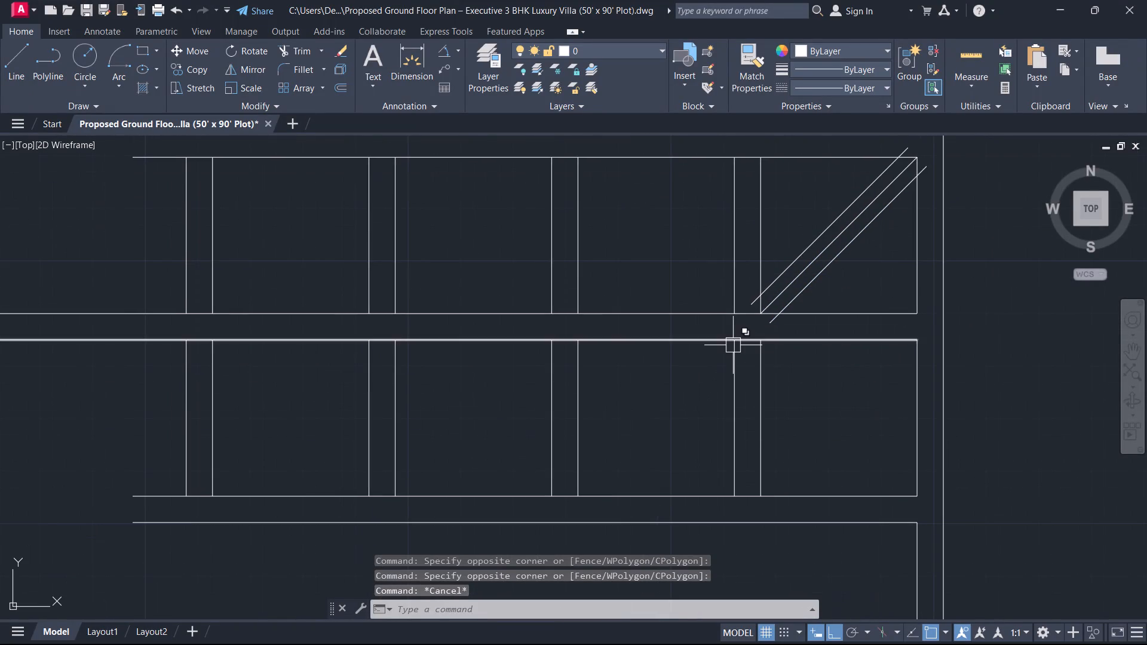
{"action": "type", "text": "L"}
{"action": "key", "text": "space"}
{"action": "left_click", "coordinate": [735, 335]}
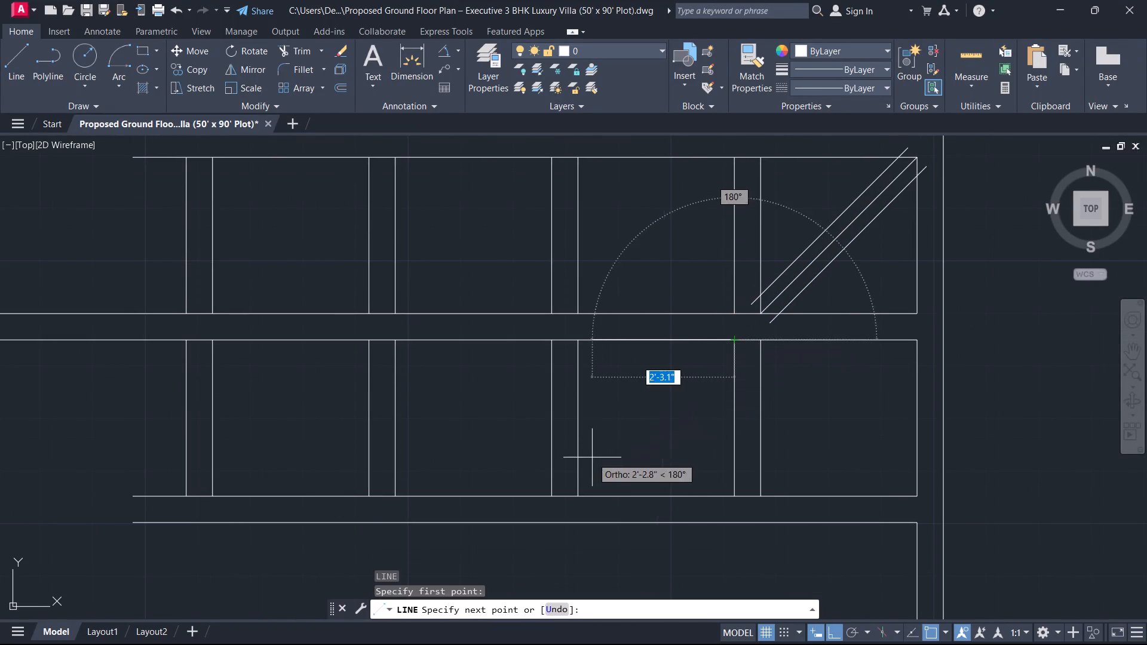
{"action": "left_click", "coordinate": [581, 493]}
{"action": "key", "text": "Escape"}
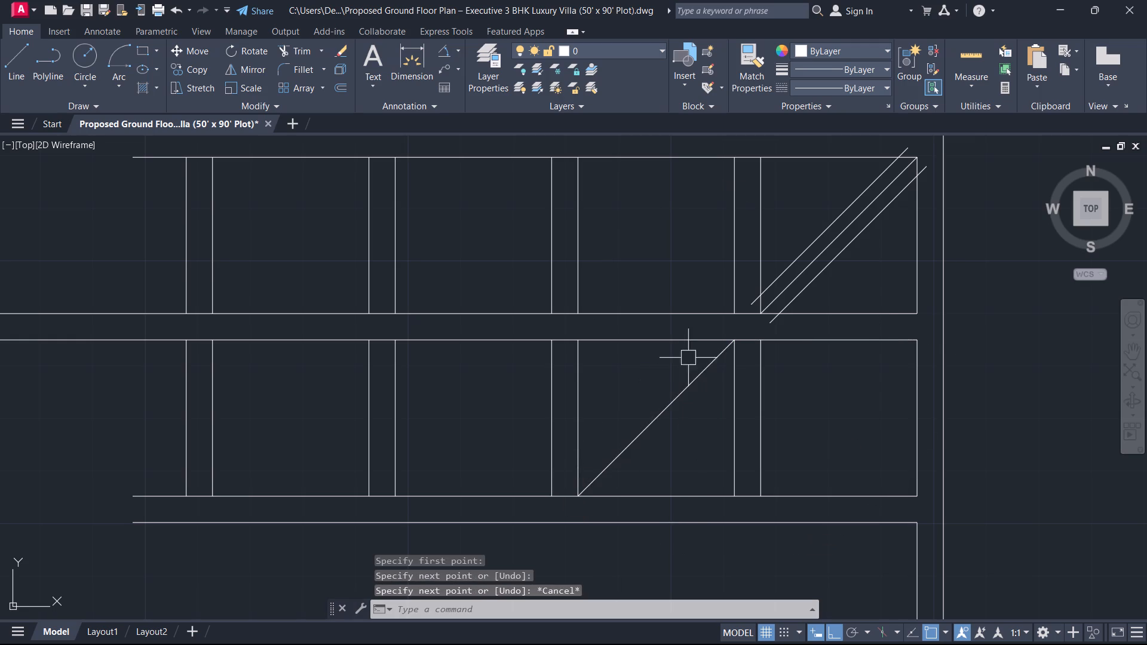
{"action": "key", "text": "space"}
{"action": "left_click", "coordinate": [765, 337]}
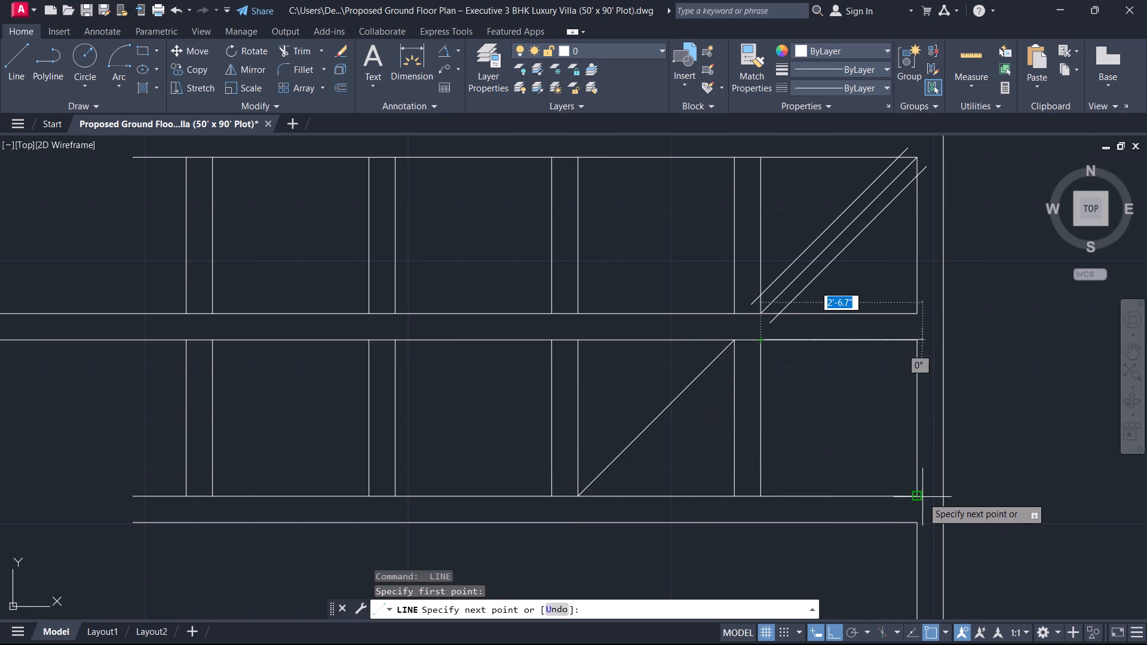
{"action": "left_click", "coordinate": [923, 493]}
{"action": "key", "text": "Escape"}
{"action": "key", "text": "space"}
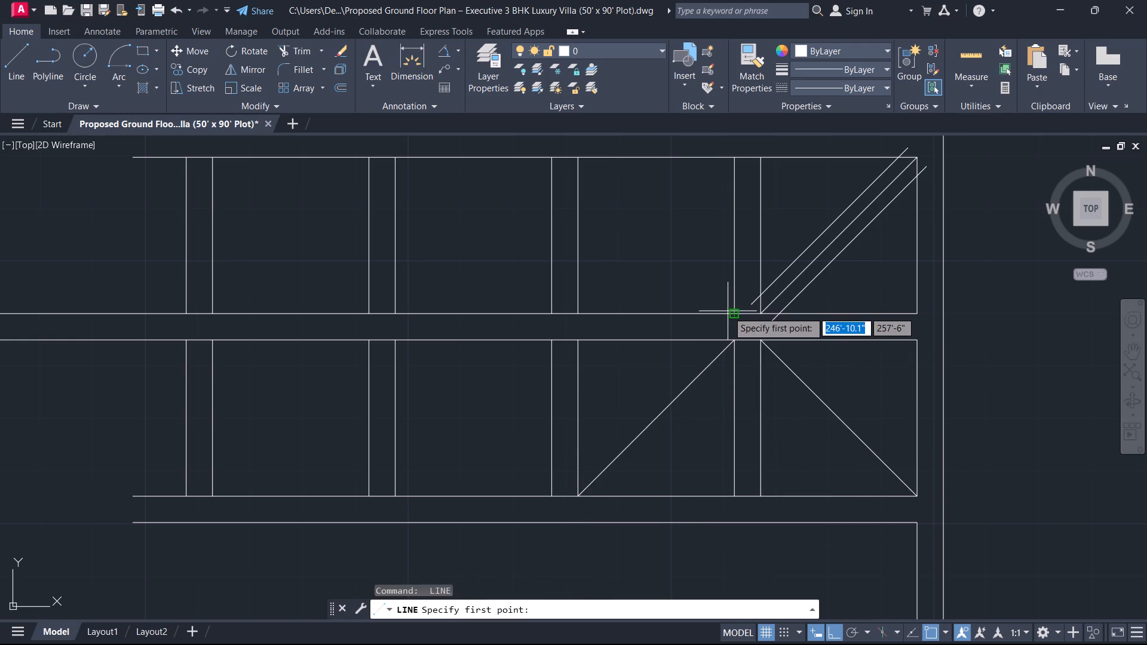
{"action": "left_click", "coordinate": [729, 312]}
{"action": "left_click", "coordinate": [576, 158]}
{"action": "key", "text": "Escape"}
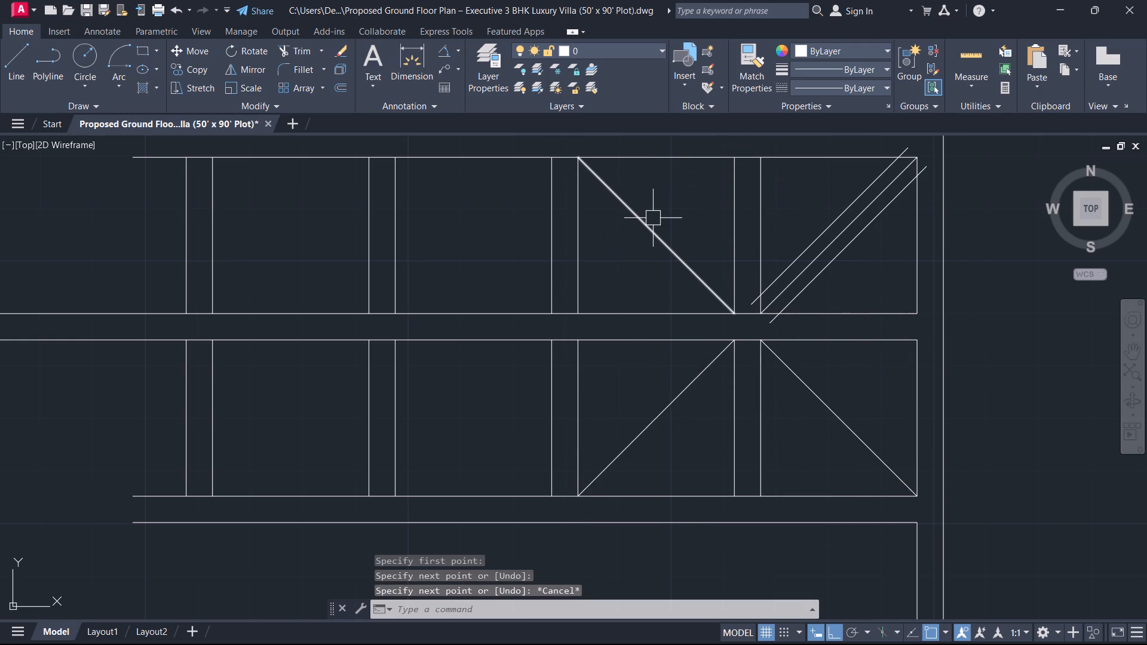
Offset the three new diagonals by 2.5" to both sides.
{"action": "type", "text": "O"}
{"action": "key", "text": "space"}
{"action": "key", "text": "space"}
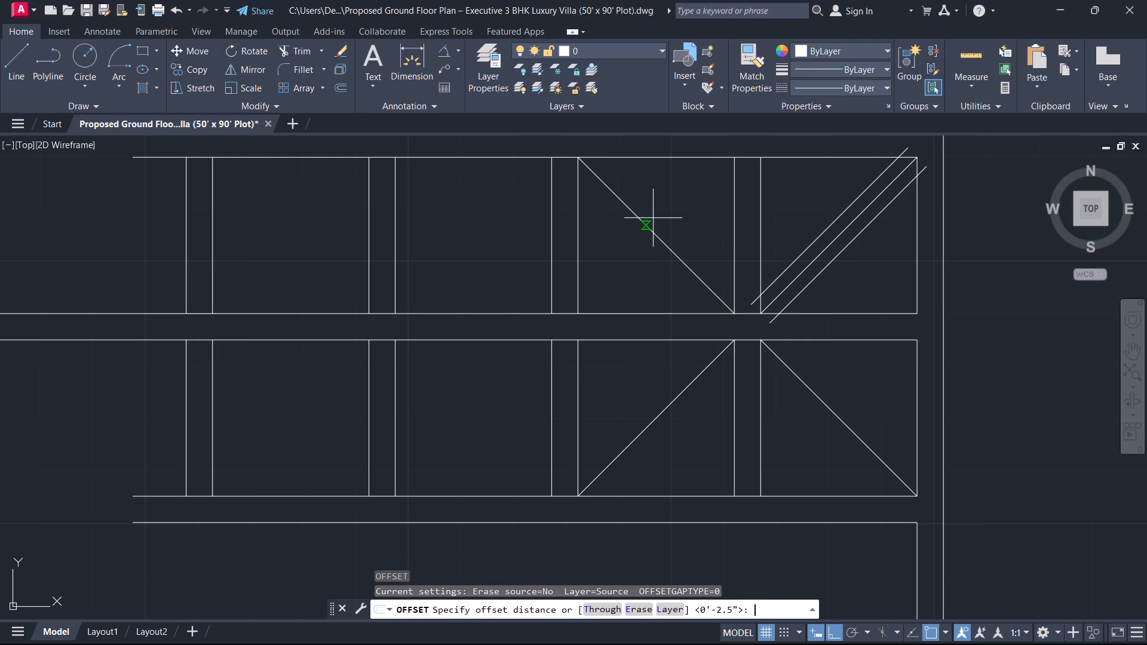
{"action": "left_click_drag", "start_coordinate": [671, 250], "coordinate": [681, 245]}
{"action": "left_click", "coordinate": [708, 204]}
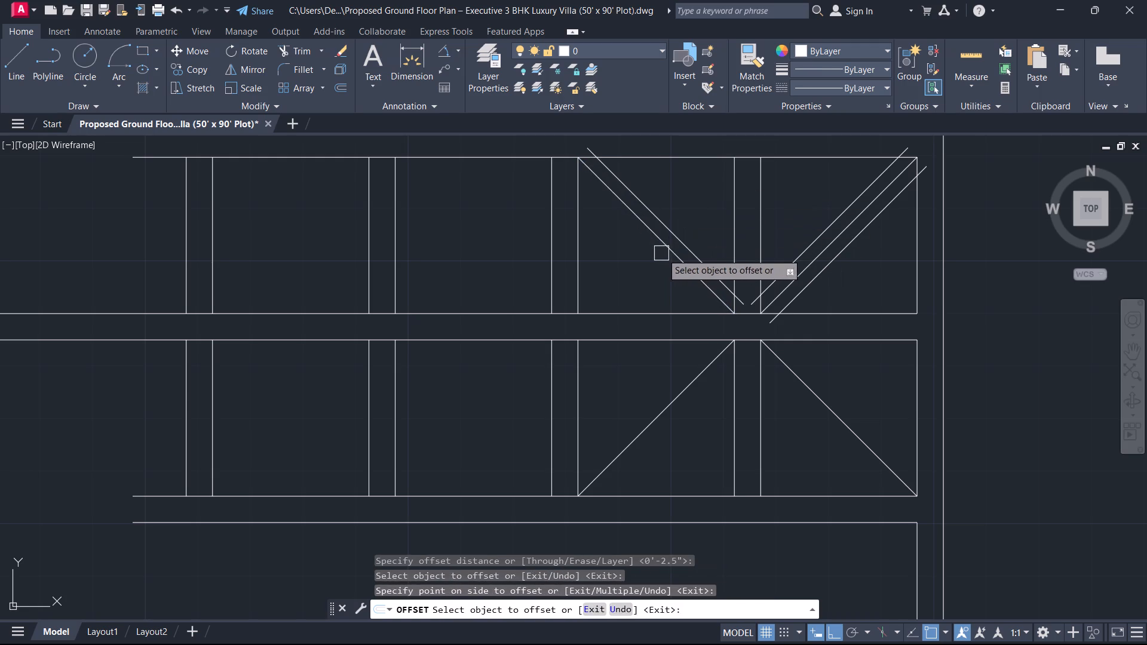
{"action": "left_click", "coordinate": [672, 252]}
{"action": "left_click", "coordinate": [627, 291]}
{"action": "left_click", "coordinate": [685, 397]}
{"action": "left_click", "coordinate": [651, 363]}
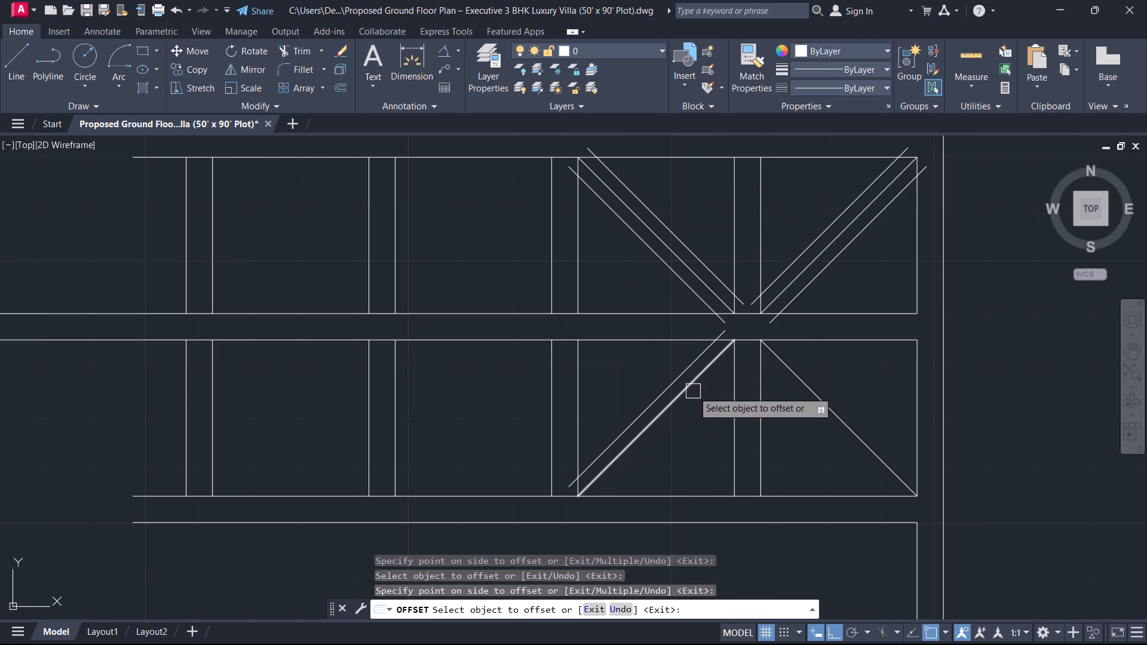
{"action": "left_click", "coordinate": [695, 392]}
{"action": "left_click", "coordinate": [759, 416]}
{"action": "left_click", "coordinate": [815, 400]}
{"action": "left_click", "coordinate": [847, 383]}
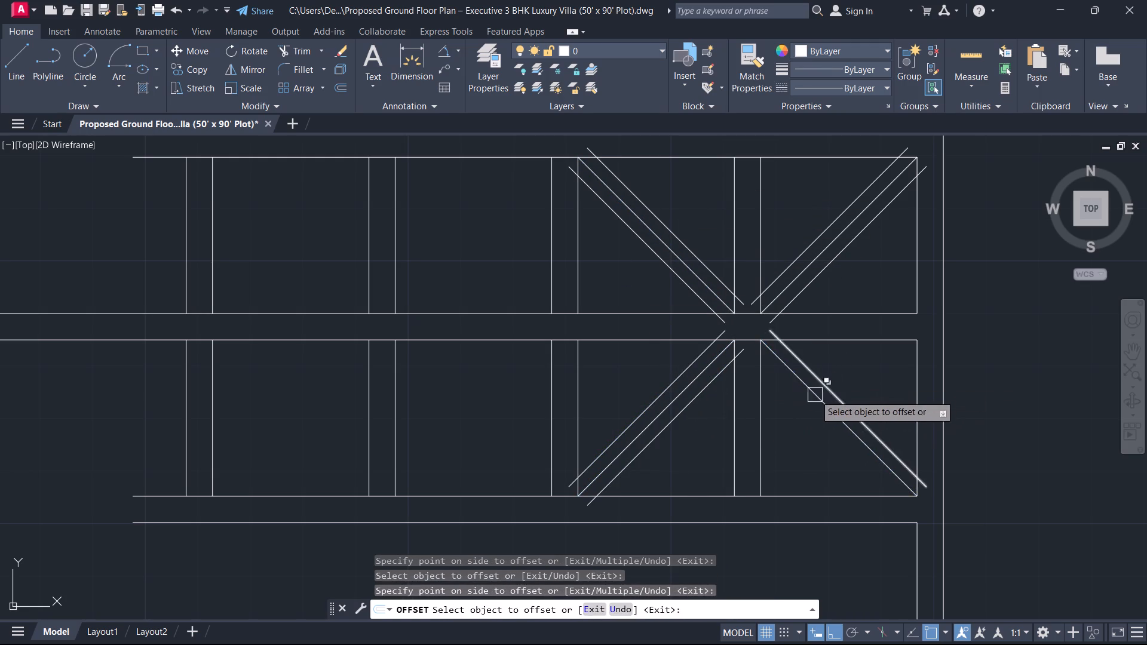
{"action": "left_click", "coordinate": [807, 398]}
{"action": "left_click", "coordinate": [775, 419]}
{"action": "key", "text": "Escape"}
Trim the offset brace lines' overhanging ends around the central strip crossing, along with the lower right cell's centre diagonal.
{"action": "scroll", "coordinate": [787, 346], "scroll_direction": "up", "scroll_amount": 3}
{"action": "middle_click_drag", "start_coordinate": [789, 346], "coordinate": [804, 354]}
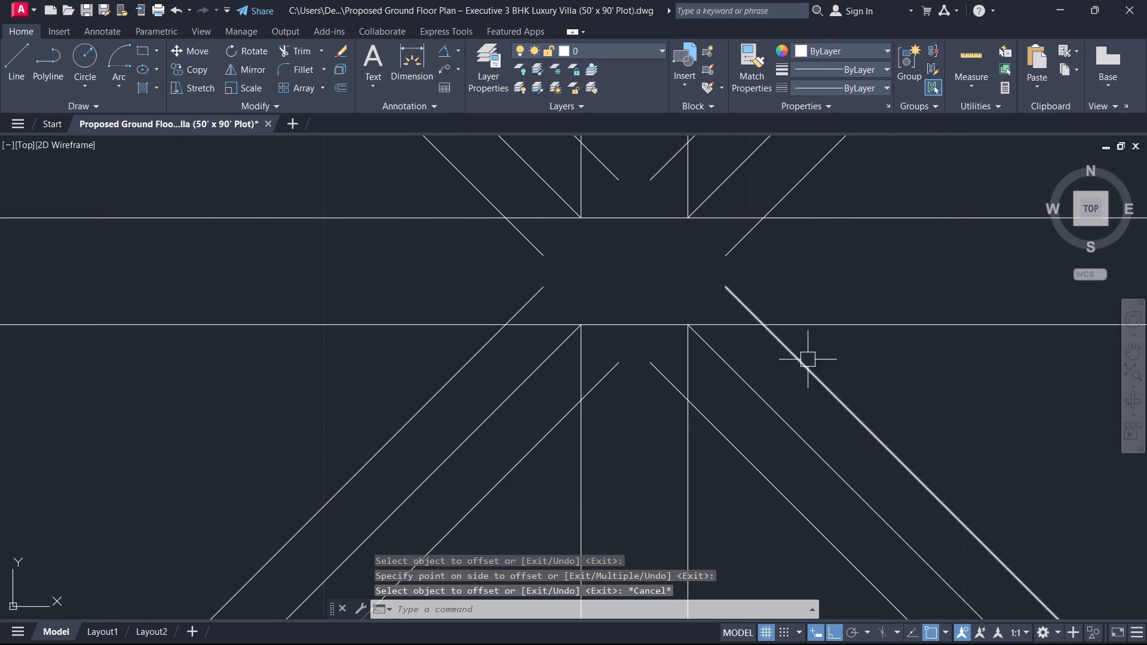
{"action": "type", "text": "TR"}
{"action": "key", "text": "space"}
{"action": "scroll", "coordinate": [791, 367], "scroll_direction": "up", "scroll_amount": 1}
{"action": "left_click", "coordinate": [728, 384]}
{"action": "left_click", "coordinate": [660, 370]}
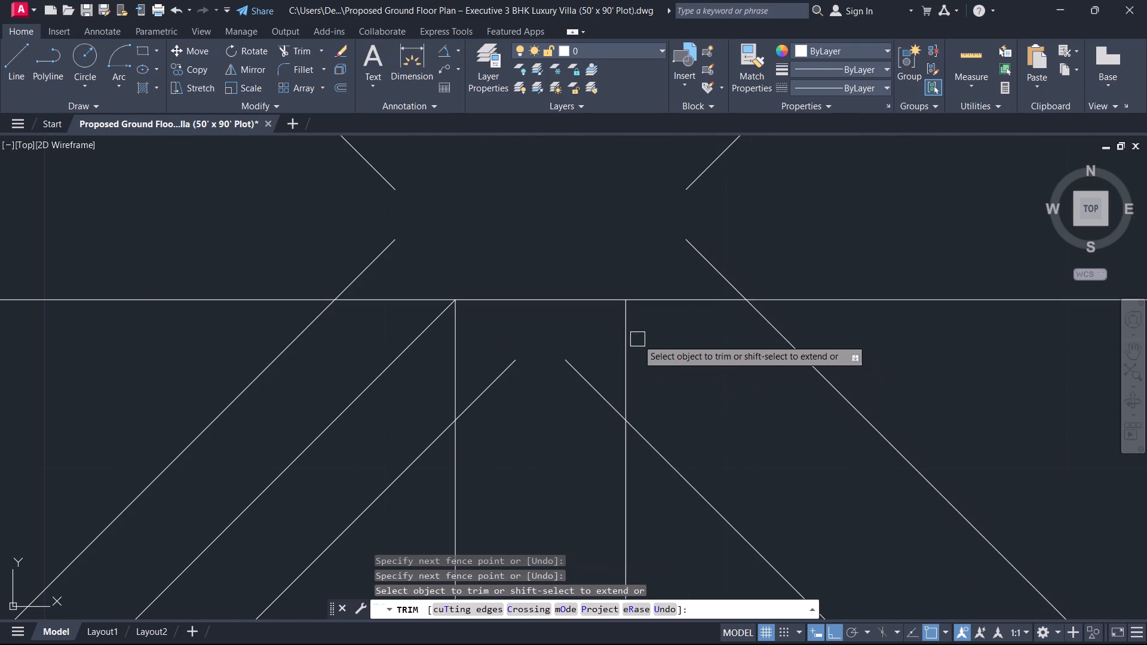
{"action": "scroll", "coordinate": [605, 303], "scroll_direction": "down", "scroll_amount": 1}
{"action": "left_click", "coordinate": [591, 351]}
{"action": "left_click", "coordinate": [526, 356]}
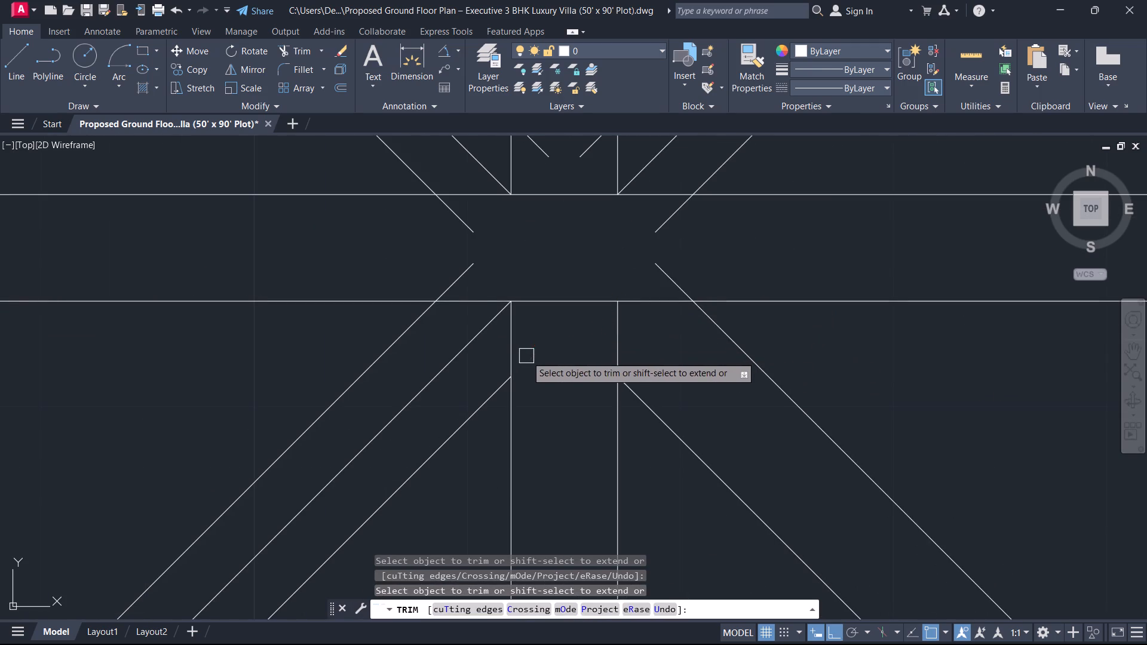
{"action": "left_click", "coordinate": [475, 268]}
{"action": "left_click", "coordinate": [455, 234]}
{"action": "left_click_drag", "start_coordinate": [467, 216], "coordinate": [474, 214]}
{"action": "middle_click_drag", "start_coordinate": [474, 214], "coordinate": [529, 380]}
{"action": "left_click", "coordinate": [593, 322]}
{"action": "left_click", "coordinate": [663, 308]}
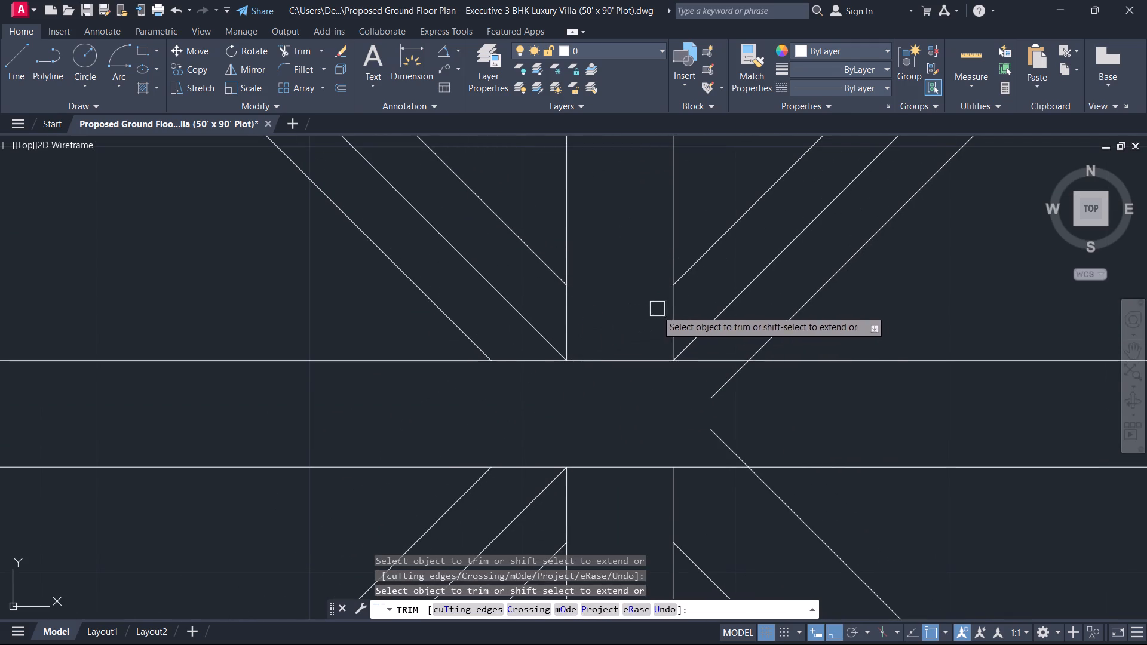
{"action": "left_click", "coordinate": [738, 380]}
{"action": "left_click", "coordinate": [730, 440]}
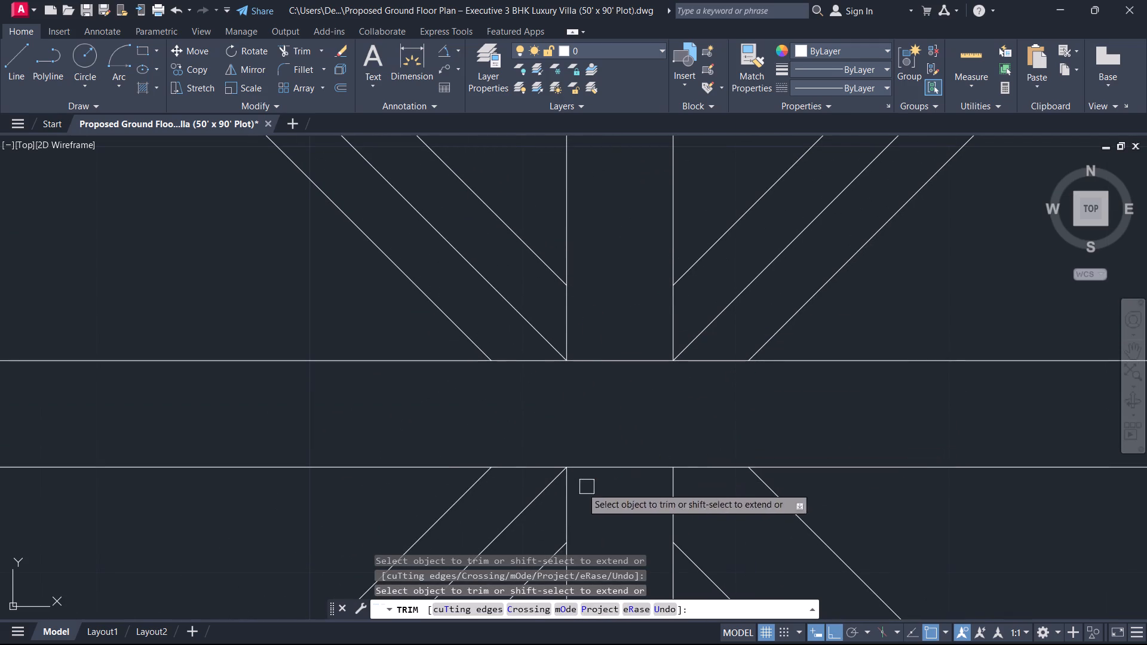
Trim away the remaining three centre diagonals, leaving only the offset brace edges.
{"action": "left_click", "coordinate": [535, 504]}
{"action": "left_click", "coordinate": [541, 329]}
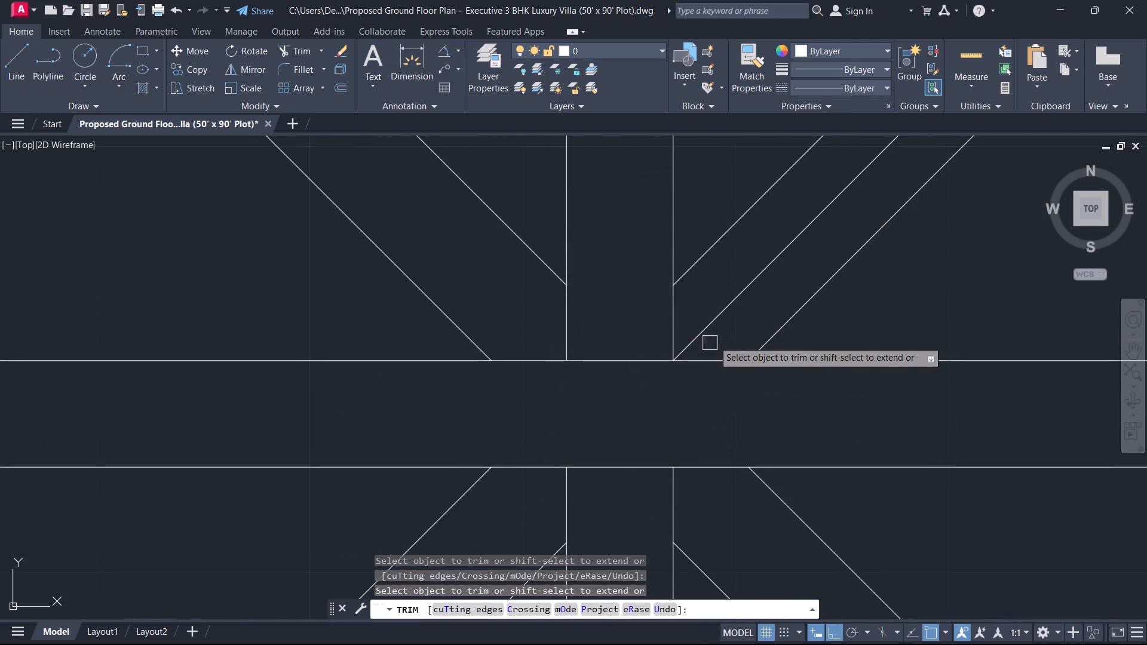
{"action": "left_click", "coordinate": [719, 321]}
Trim the cell corner segments lying between each brace's edges at the central crossing to open the junction.
{"action": "left_click", "coordinate": [704, 389]}
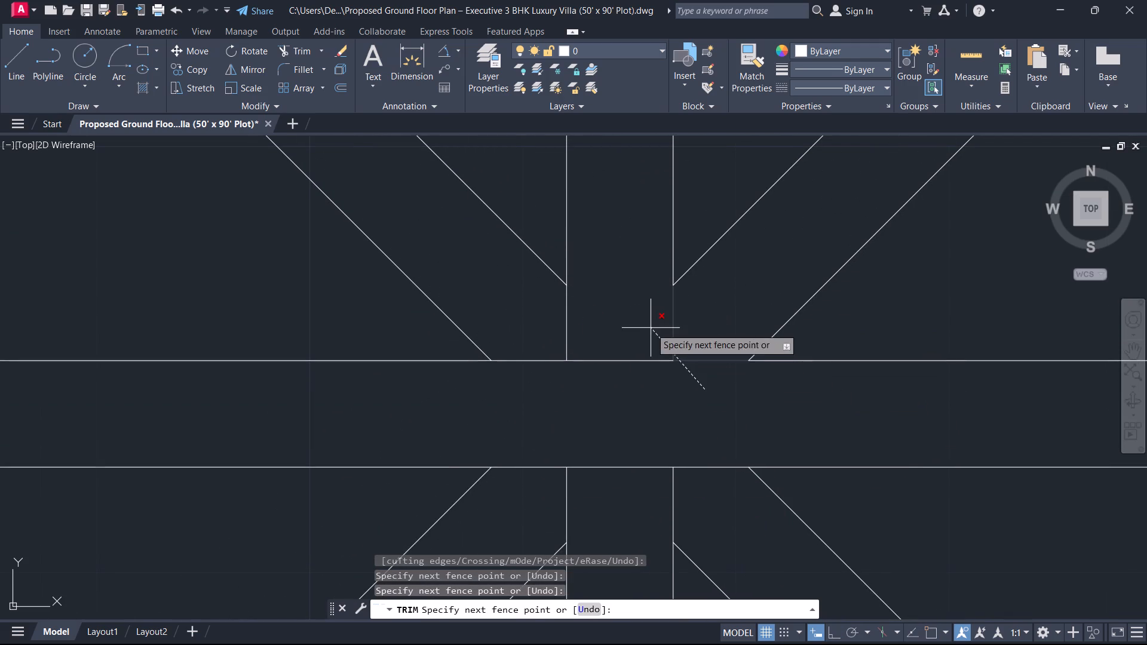
{"action": "left_click", "coordinate": [651, 328]}
{"action": "left_click", "coordinate": [633, 340]}
{"action": "left_click", "coordinate": [615, 385]}
{"action": "left_click", "coordinate": [586, 330]}
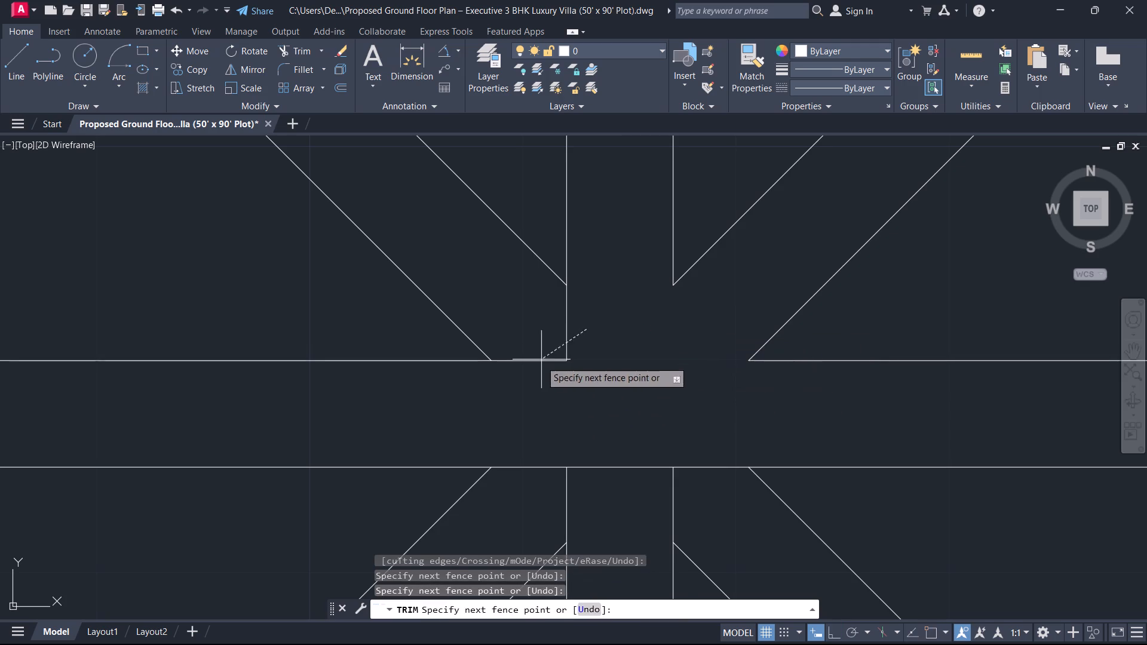
{"action": "left_click", "coordinate": [538, 365]}
{"action": "left_click_drag", "start_coordinate": [541, 434], "coordinate": [551, 449]}
{"action": "left_click", "coordinate": [581, 497]}
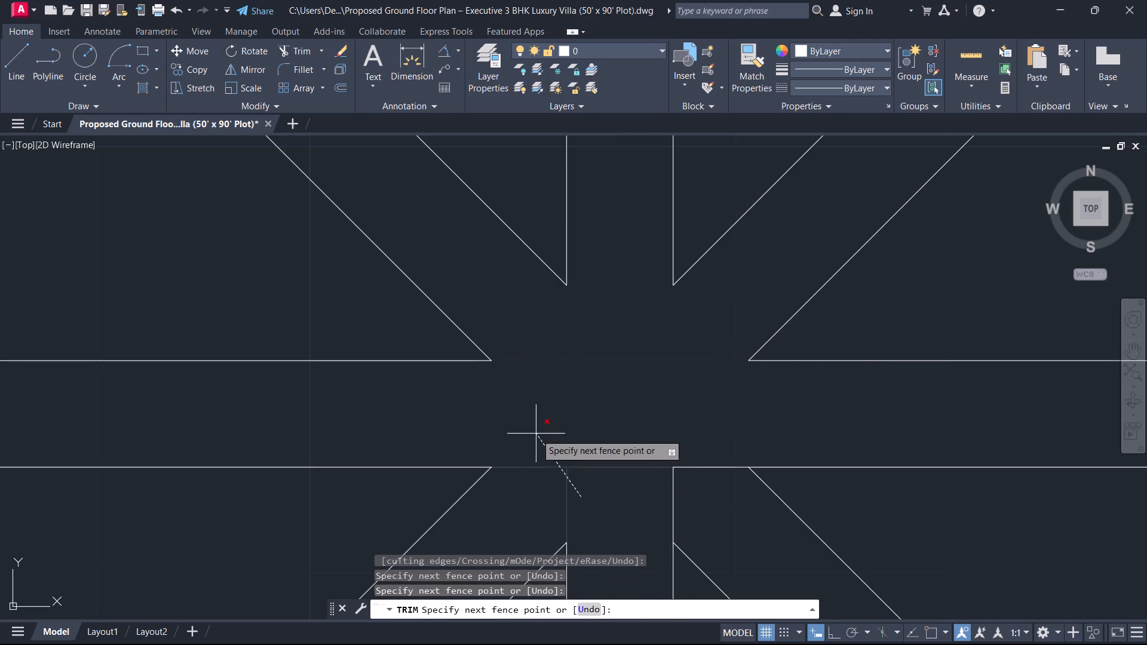
{"action": "left_click", "coordinate": [534, 432]}
{"action": "left_click", "coordinate": [639, 494]}
{"action": "left_click", "coordinate": [738, 440]}
Trim the brace overhangs at the upper two cells' outer corners and the rightmost cell's corner segments between its brace edges.
{"action": "scroll", "coordinate": [722, 436], "scroll_direction": "down", "scroll_amount": 4}
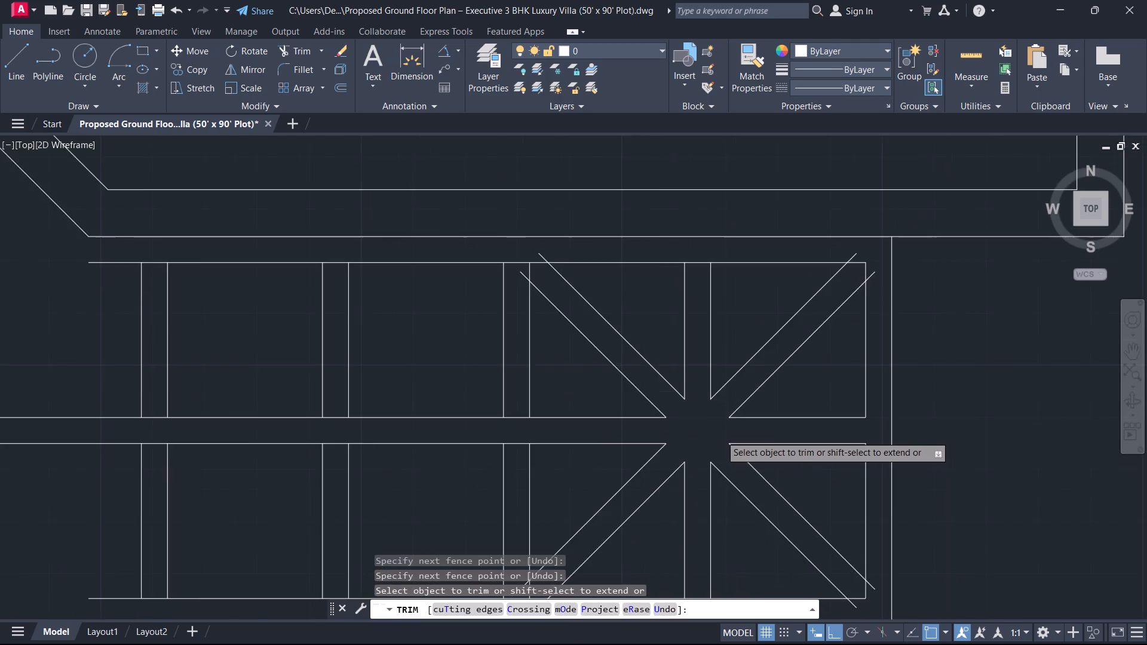
{"action": "scroll", "coordinate": [601, 357], "scroll_direction": "up", "scroll_amount": 4}
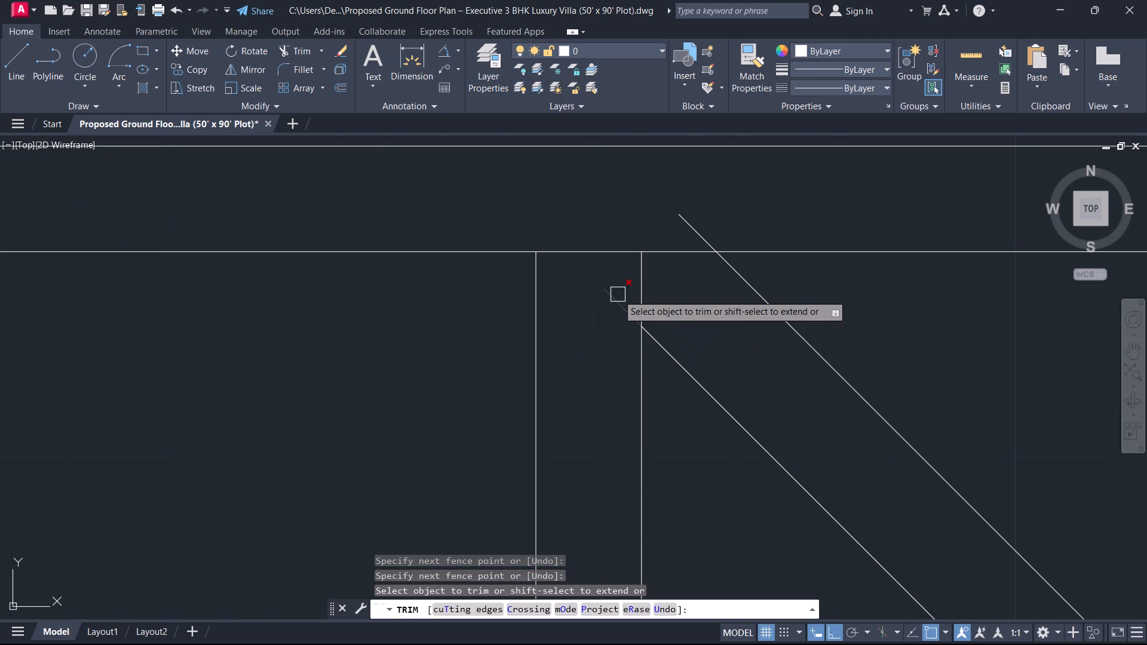
{"action": "left_click", "coordinate": [618, 294]}
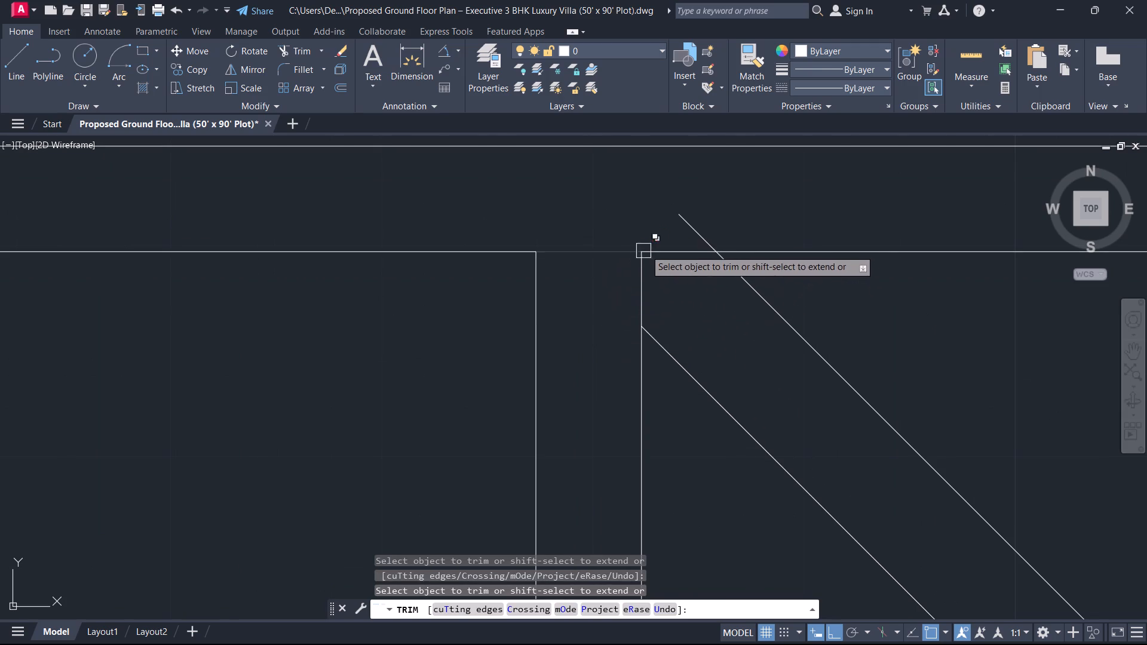
{"action": "left_click", "coordinate": [675, 219]}
{"action": "scroll", "coordinate": [747, 320], "scroll_direction": "down", "scroll_amount": 3}
{"action": "middle_click_drag", "start_coordinate": [748, 327], "coordinate": [474, 330]}
{"action": "scroll", "coordinate": [742, 315], "scroll_direction": "up", "scroll_amount": 1}
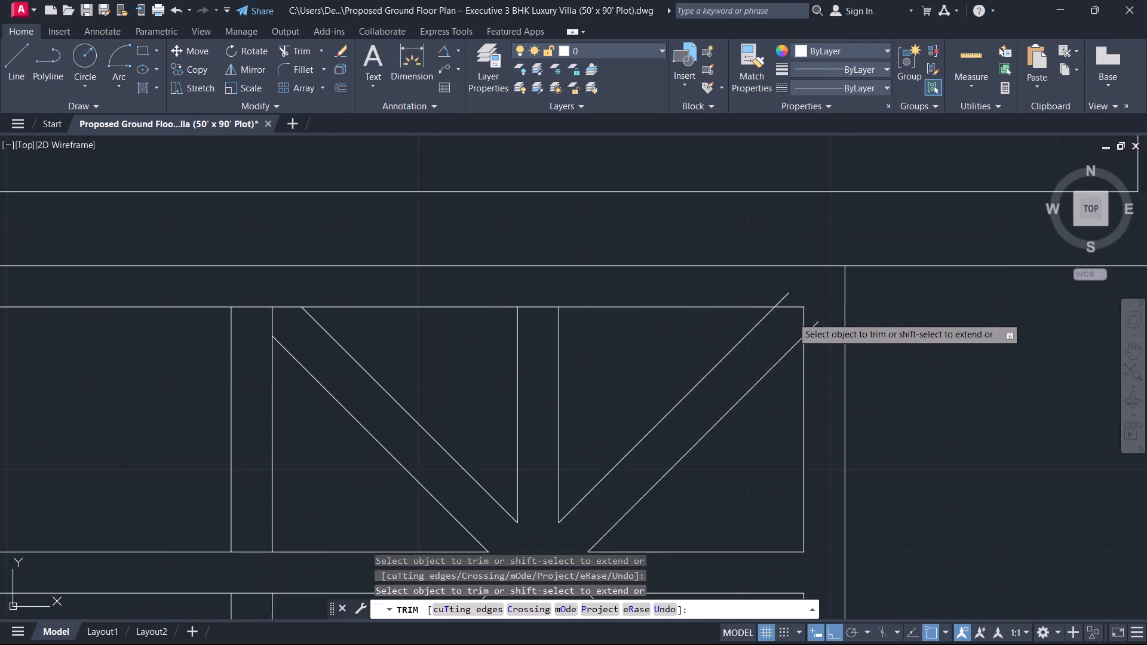
{"action": "scroll", "coordinate": [795, 315], "scroll_direction": "up", "scroll_amount": 1}
{"action": "left_click", "coordinate": [786, 282]}
{"action": "left_click", "coordinate": [835, 324]}
{"action": "left_click", "coordinate": [820, 312]}
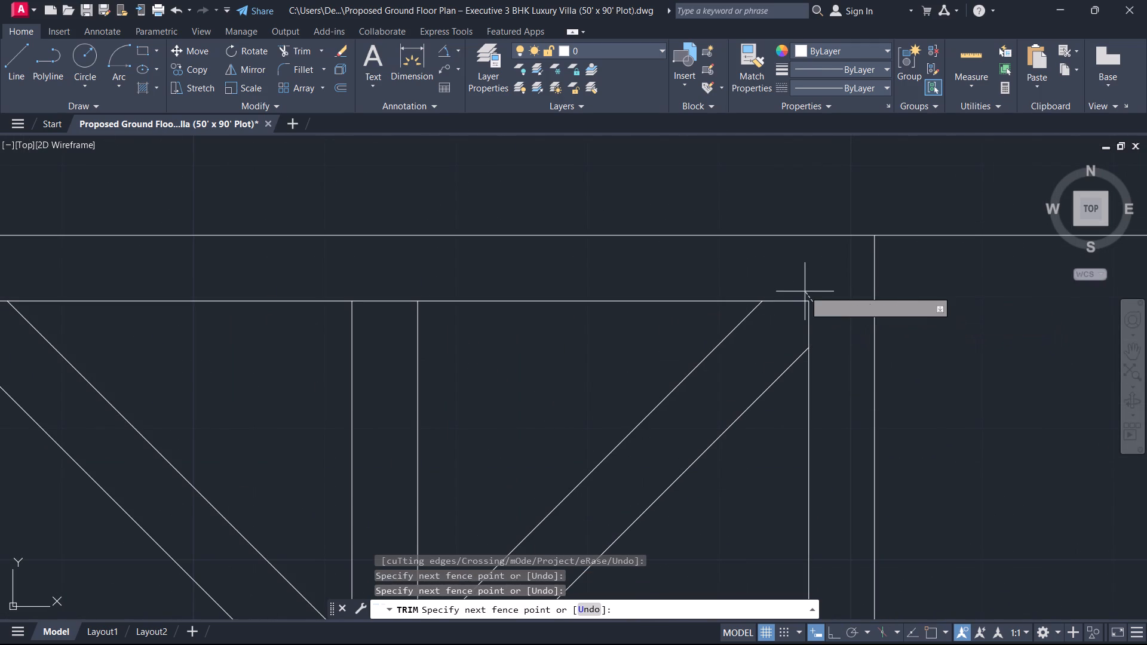
{"action": "left_click", "coordinate": [789, 297]}
Trim the brace overhangs and the corner segments between them at the lower right cell's outer corner.
{"action": "scroll", "coordinate": [800, 357], "scroll_direction": "down", "scroll_amount": 2}
{"action": "middle_click_drag", "start_coordinate": [757, 549], "coordinate": [793, 449]}
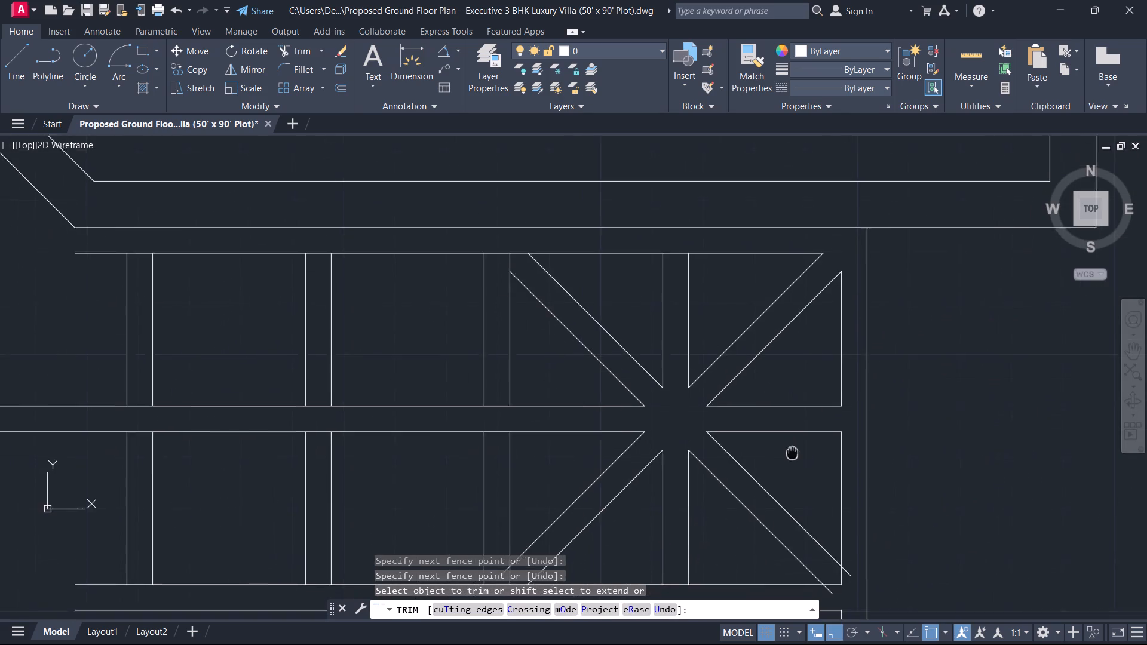
{"action": "middle_click_drag", "start_coordinate": [793, 449], "coordinate": [806, 476]}
{"action": "scroll", "coordinate": [790, 422], "scroll_direction": "down", "scroll_amount": 1}
{"action": "middle_click_drag", "start_coordinate": [832, 555], "coordinate": [809, 377]}
{"action": "scroll", "coordinate": [810, 377], "scroll_direction": "up", "scroll_amount": 5}
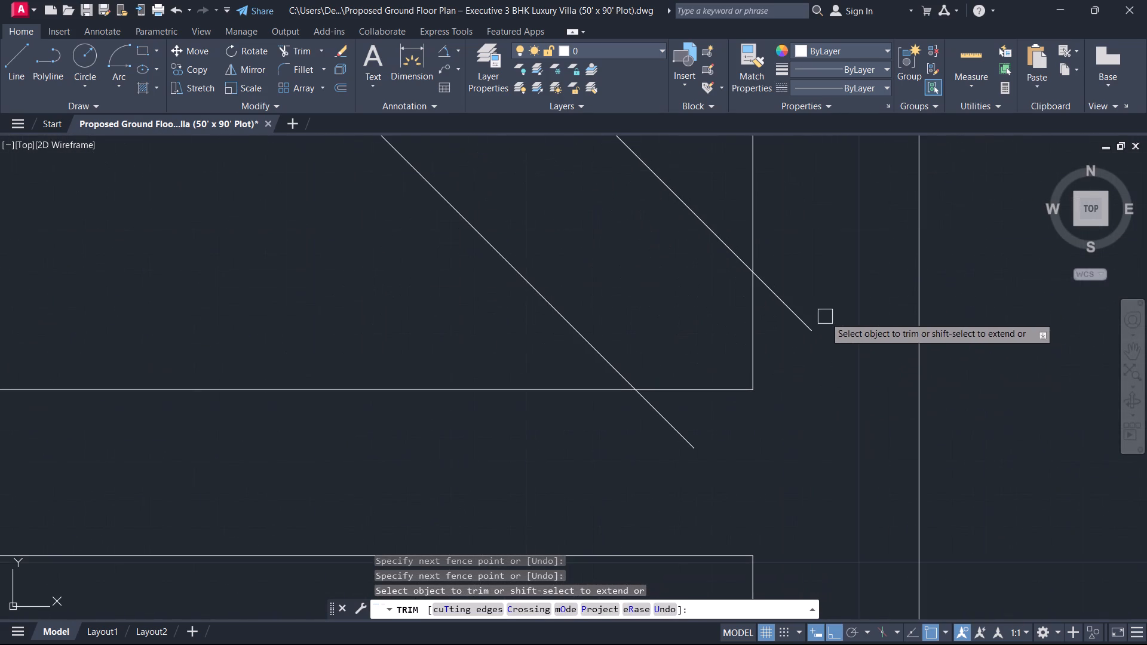
{"action": "left_click", "coordinate": [814, 287]}
{"action": "left_click", "coordinate": [659, 446]}
{"action": "scroll", "coordinate": [648, 446], "scroll_direction": "down", "scroll_amount": 4}
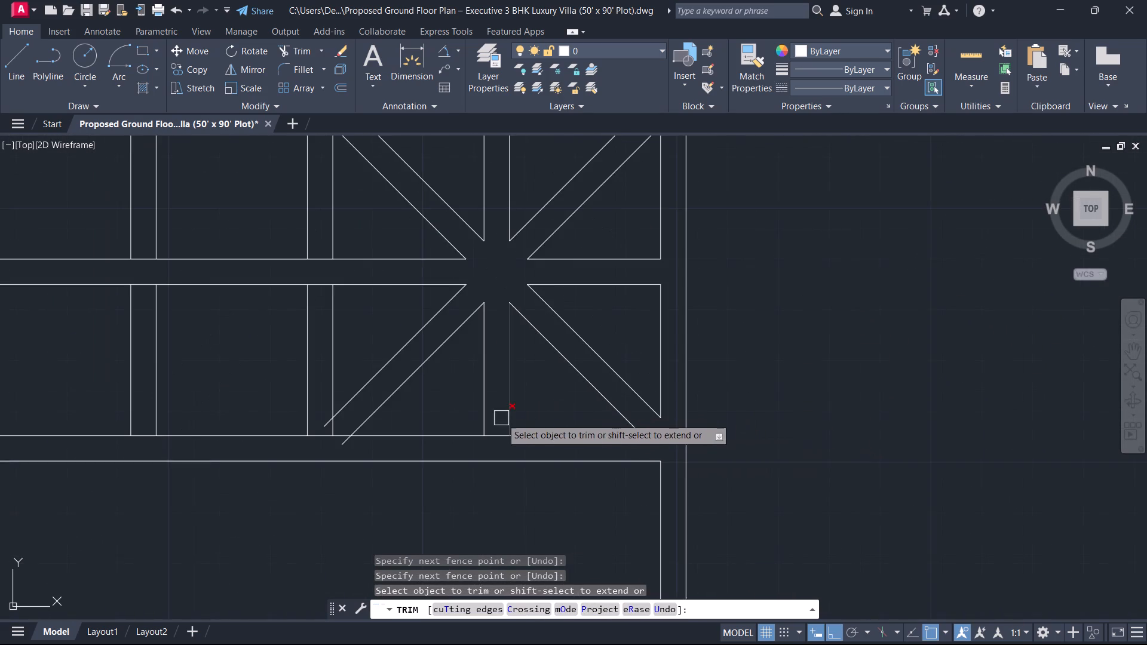
Trim the brace overhangs and the corner segments between the brace edges at the lower left braced cell's outer corner.
{"action": "scroll", "coordinate": [501, 418], "scroll_direction": "up", "scroll_amount": 1}
{"action": "middle_click_drag", "start_coordinate": [500, 423], "coordinate": [851, 394]}
{"action": "scroll", "coordinate": [569, 368], "scroll_direction": "up", "scroll_amount": 2}
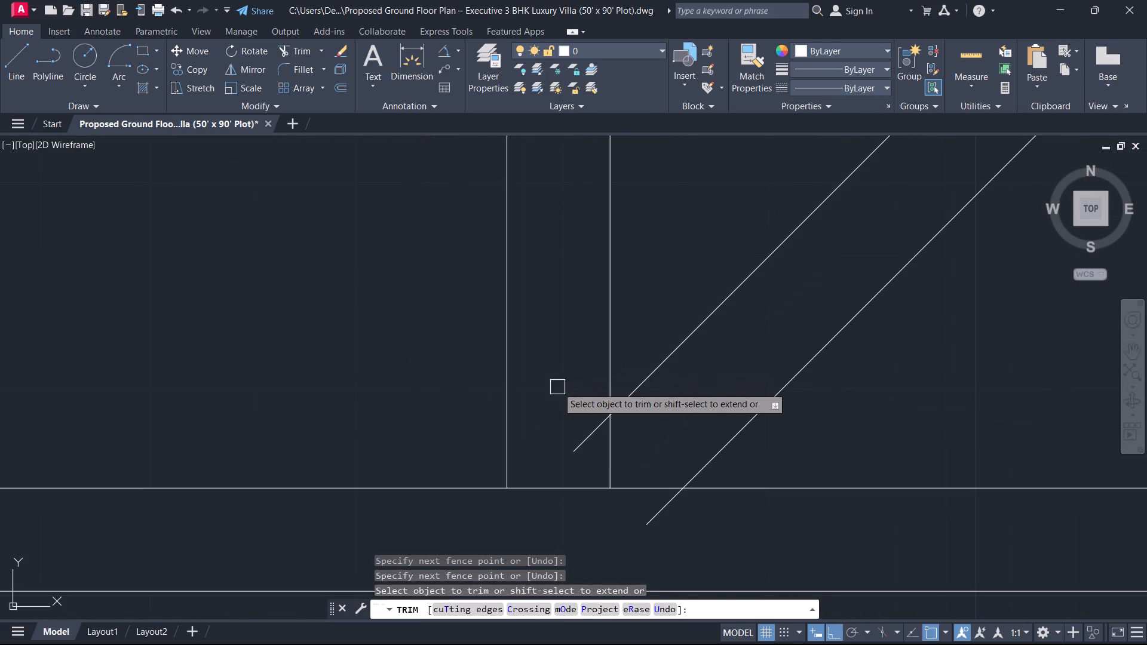
{"action": "left_click", "coordinate": [558, 388]}
{"action": "left_click", "coordinate": [676, 537]}
Trim the corner segments between the brace edges at the upper left braced cell's outer corner.
{"action": "scroll", "coordinate": [628, 493], "scroll_direction": "down", "scroll_amount": 4}
{"action": "middle_click_drag", "start_coordinate": [615, 454], "coordinate": [615, 454]}
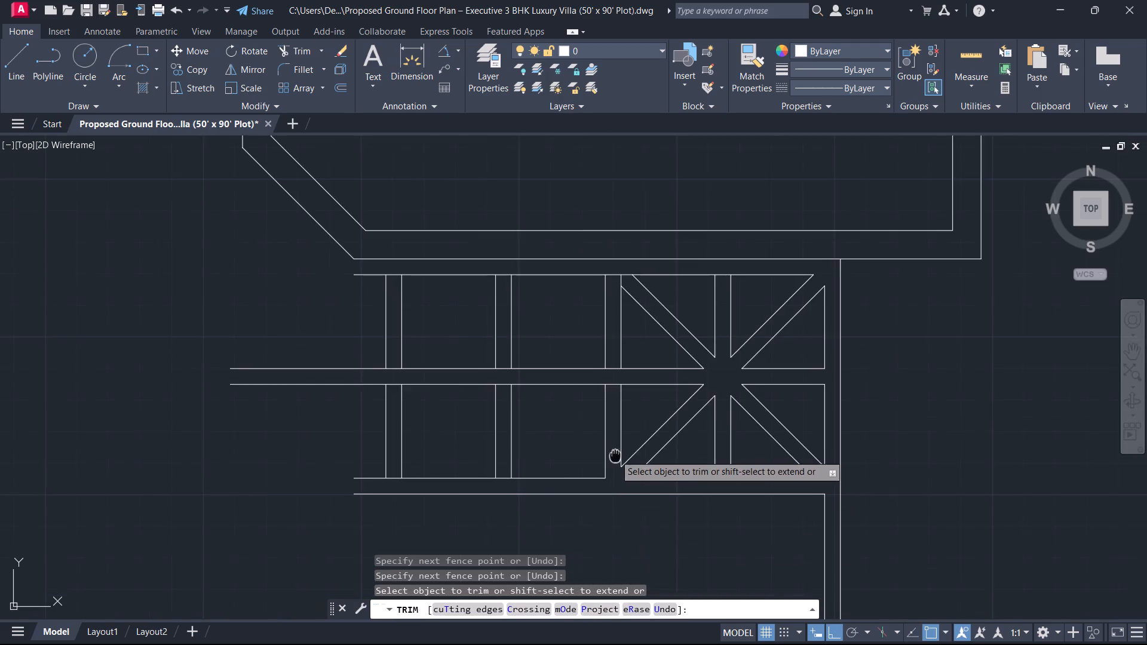
{"action": "middle_click_drag", "start_coordinate": [615, 454], "coordinate": [634, 465]}
{"action": "scroll", "coordinate": [661, 321], "scroll_direction": "up", "scroll_amount": 4}
{"action": "middle_click_drag", "start_coordinate": [625, 281], "coordinate": [586, 361]}
{"action": "left_click", "coordinate": [562, 361]}
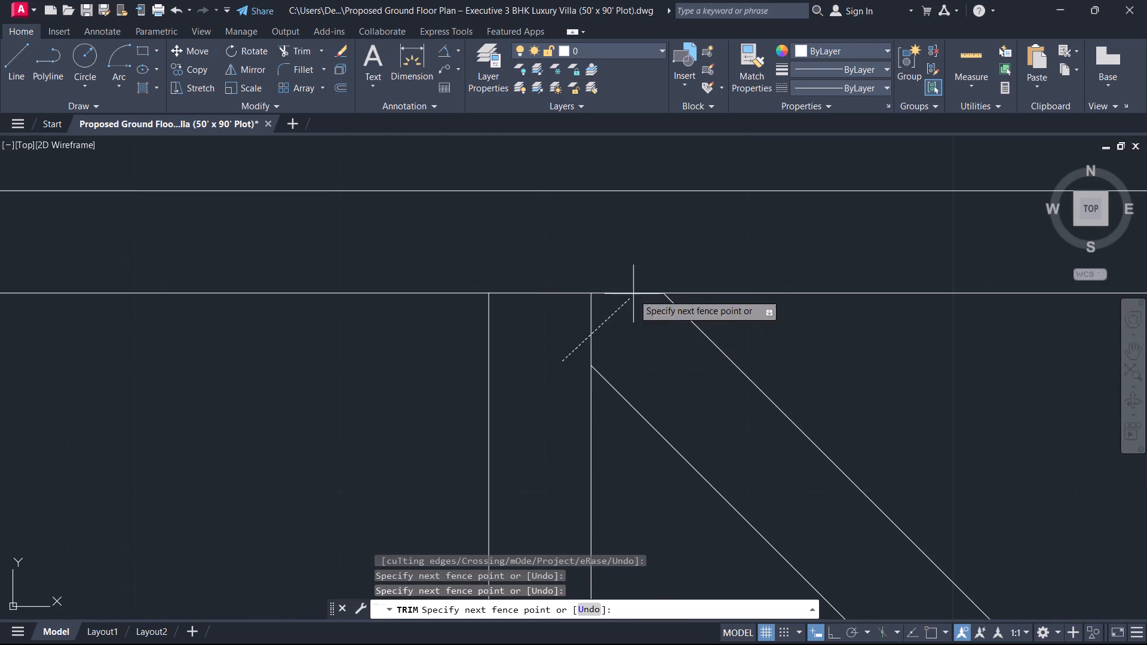
{"action": "left_click", "coordinate": [651, 262]}
{"action": "scroll", "coordinate": [666, 299], "scroll_direction": "down", "scroll_amount": 4}
{"action": "key", "text": "Escape"}
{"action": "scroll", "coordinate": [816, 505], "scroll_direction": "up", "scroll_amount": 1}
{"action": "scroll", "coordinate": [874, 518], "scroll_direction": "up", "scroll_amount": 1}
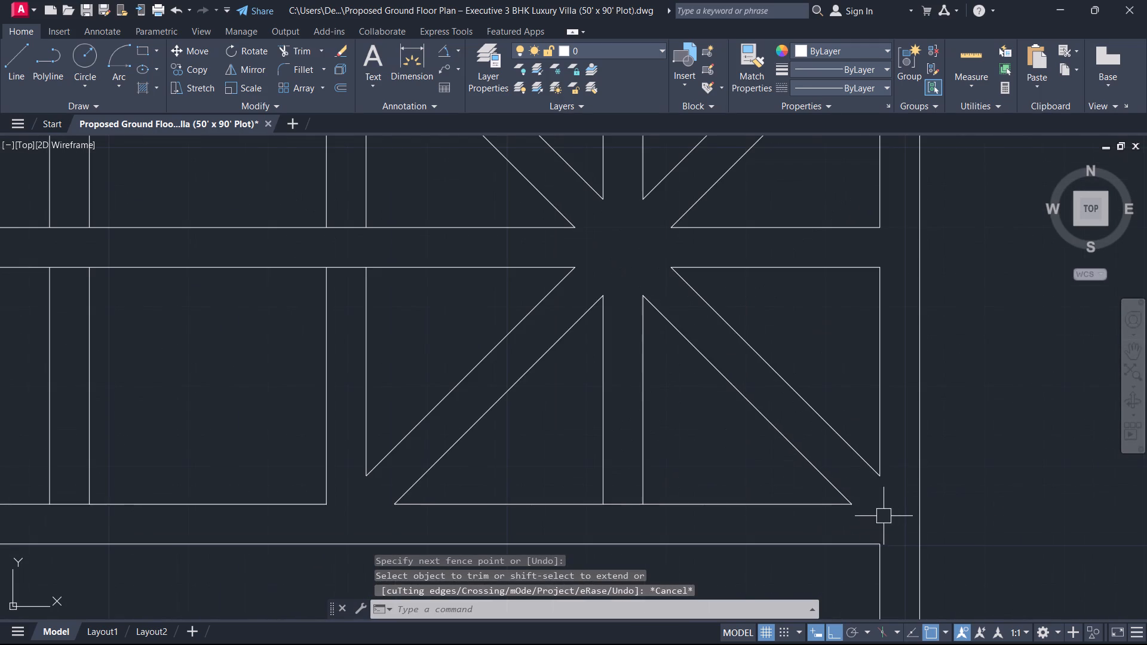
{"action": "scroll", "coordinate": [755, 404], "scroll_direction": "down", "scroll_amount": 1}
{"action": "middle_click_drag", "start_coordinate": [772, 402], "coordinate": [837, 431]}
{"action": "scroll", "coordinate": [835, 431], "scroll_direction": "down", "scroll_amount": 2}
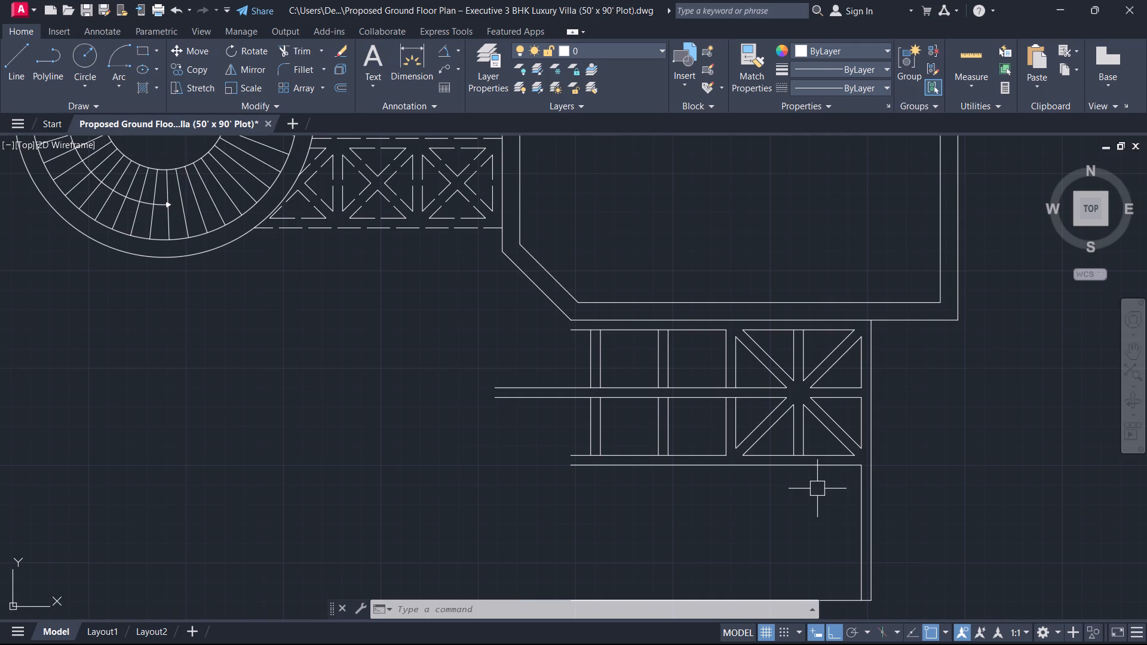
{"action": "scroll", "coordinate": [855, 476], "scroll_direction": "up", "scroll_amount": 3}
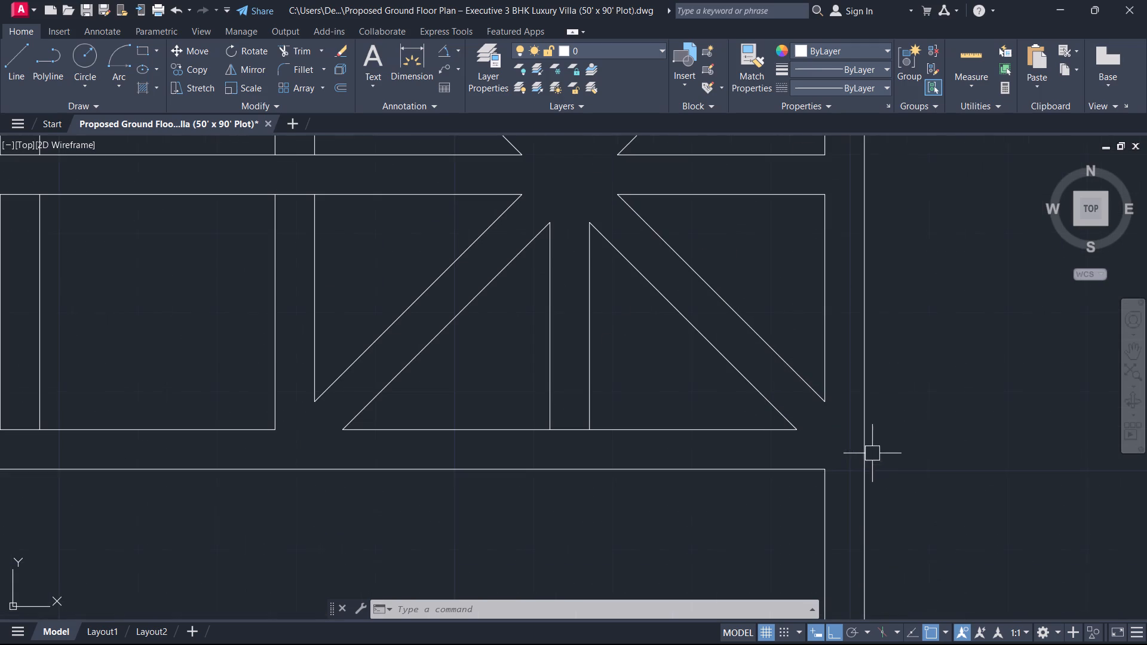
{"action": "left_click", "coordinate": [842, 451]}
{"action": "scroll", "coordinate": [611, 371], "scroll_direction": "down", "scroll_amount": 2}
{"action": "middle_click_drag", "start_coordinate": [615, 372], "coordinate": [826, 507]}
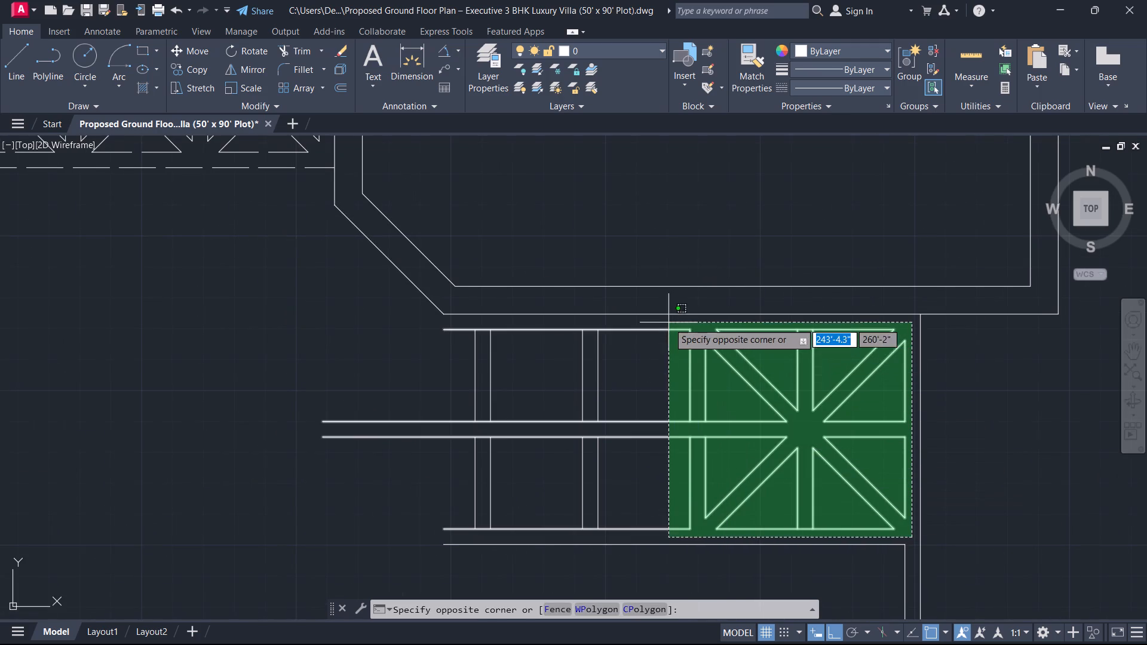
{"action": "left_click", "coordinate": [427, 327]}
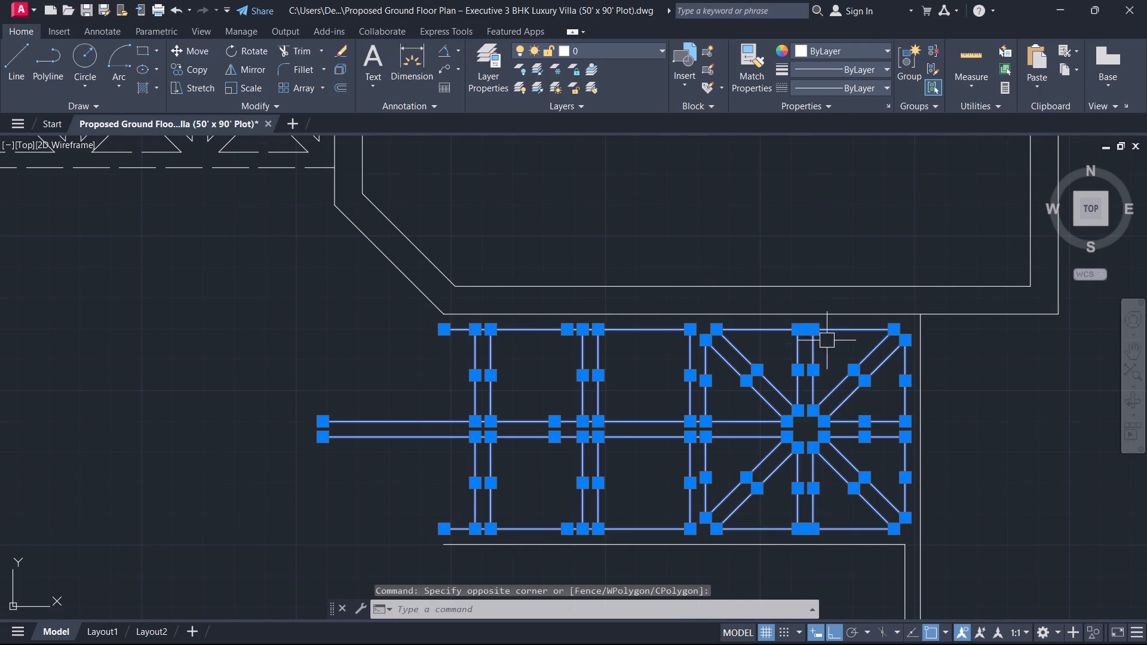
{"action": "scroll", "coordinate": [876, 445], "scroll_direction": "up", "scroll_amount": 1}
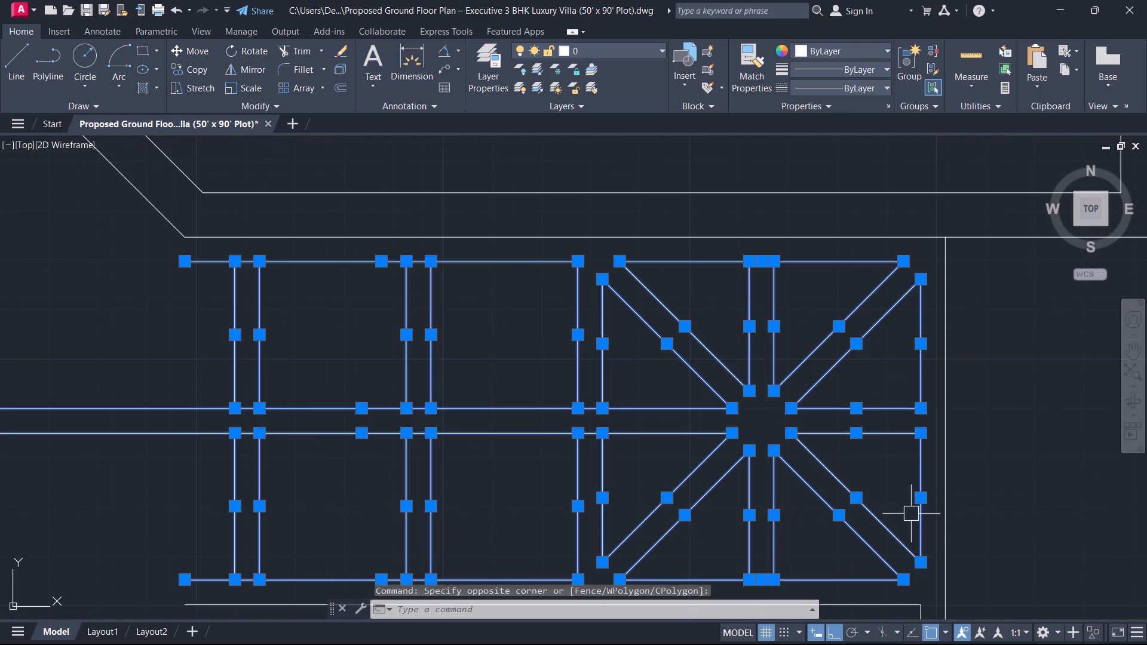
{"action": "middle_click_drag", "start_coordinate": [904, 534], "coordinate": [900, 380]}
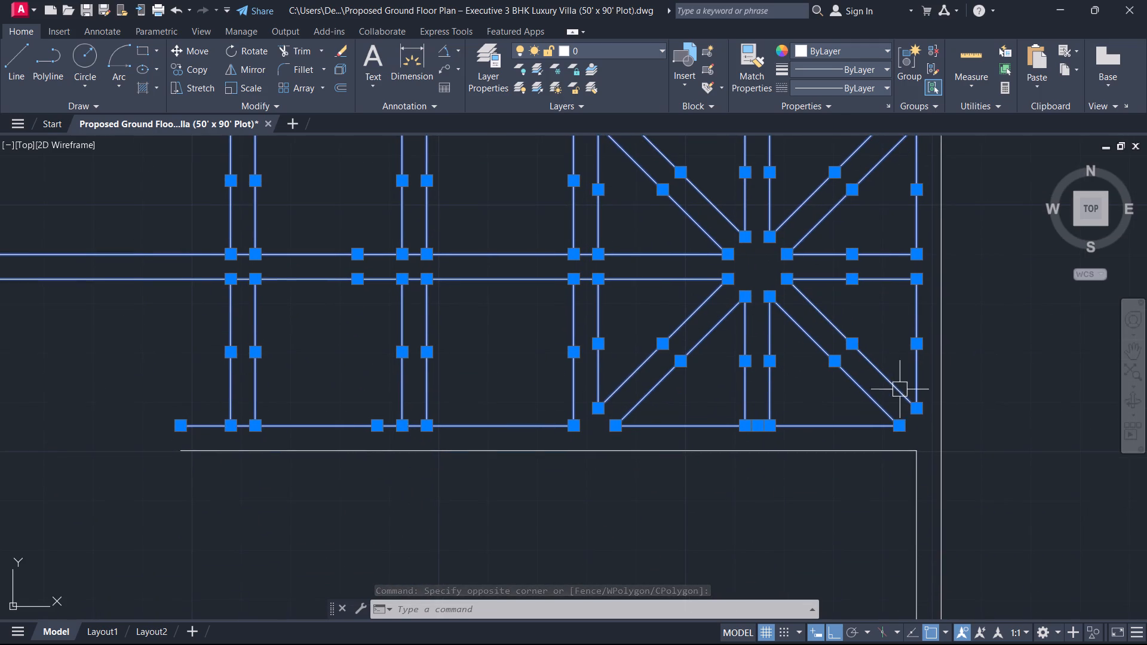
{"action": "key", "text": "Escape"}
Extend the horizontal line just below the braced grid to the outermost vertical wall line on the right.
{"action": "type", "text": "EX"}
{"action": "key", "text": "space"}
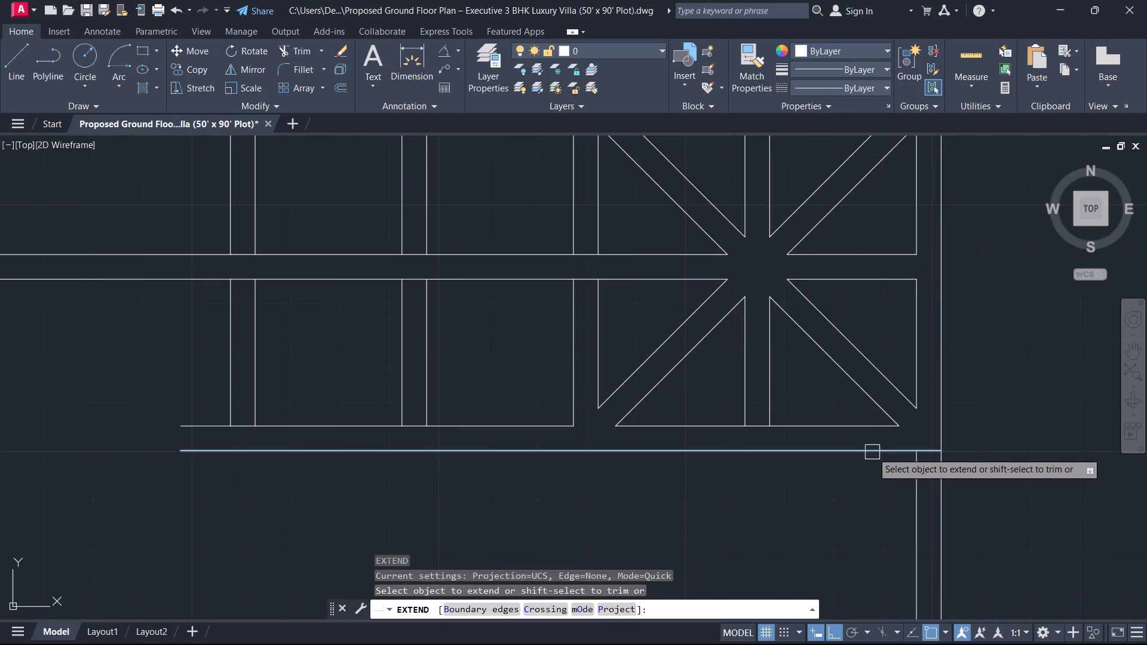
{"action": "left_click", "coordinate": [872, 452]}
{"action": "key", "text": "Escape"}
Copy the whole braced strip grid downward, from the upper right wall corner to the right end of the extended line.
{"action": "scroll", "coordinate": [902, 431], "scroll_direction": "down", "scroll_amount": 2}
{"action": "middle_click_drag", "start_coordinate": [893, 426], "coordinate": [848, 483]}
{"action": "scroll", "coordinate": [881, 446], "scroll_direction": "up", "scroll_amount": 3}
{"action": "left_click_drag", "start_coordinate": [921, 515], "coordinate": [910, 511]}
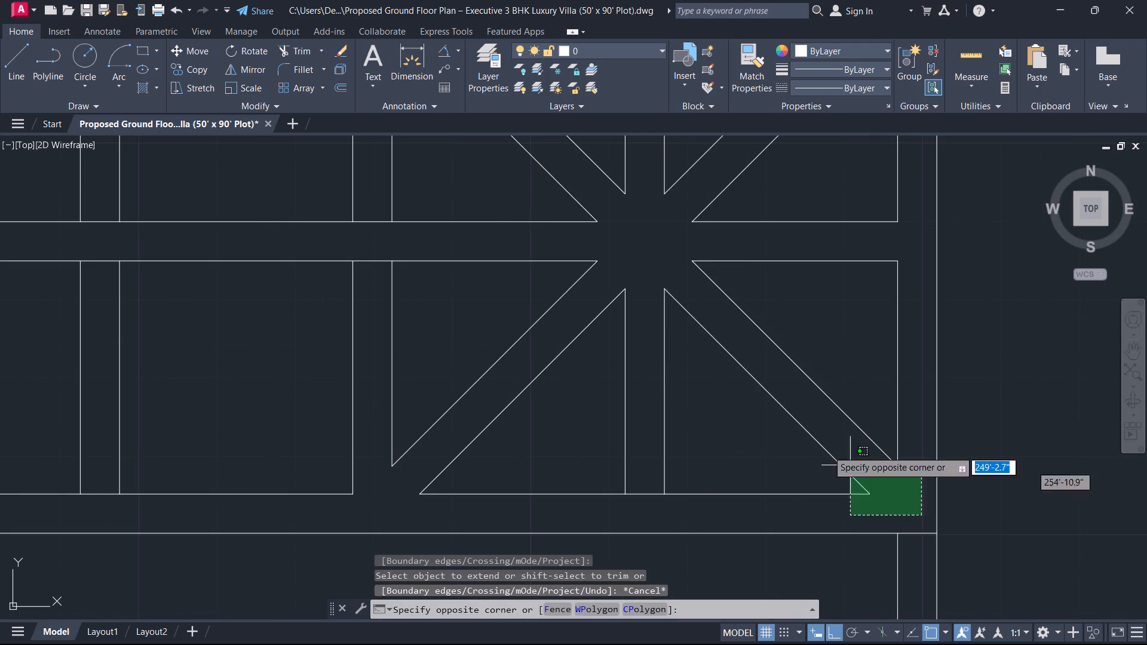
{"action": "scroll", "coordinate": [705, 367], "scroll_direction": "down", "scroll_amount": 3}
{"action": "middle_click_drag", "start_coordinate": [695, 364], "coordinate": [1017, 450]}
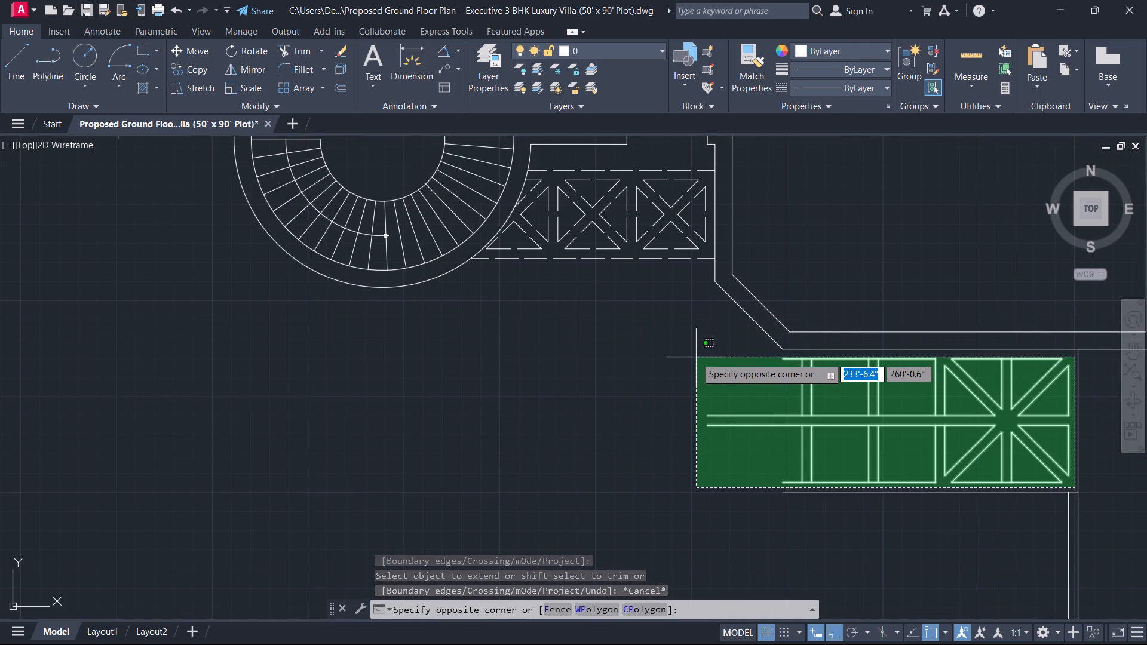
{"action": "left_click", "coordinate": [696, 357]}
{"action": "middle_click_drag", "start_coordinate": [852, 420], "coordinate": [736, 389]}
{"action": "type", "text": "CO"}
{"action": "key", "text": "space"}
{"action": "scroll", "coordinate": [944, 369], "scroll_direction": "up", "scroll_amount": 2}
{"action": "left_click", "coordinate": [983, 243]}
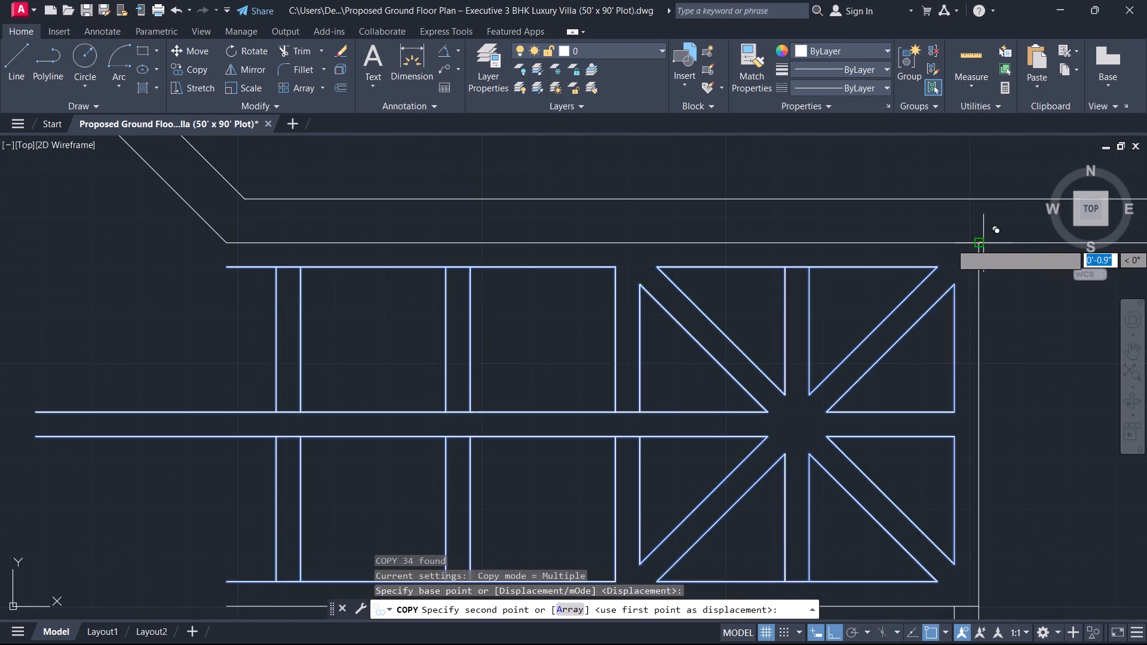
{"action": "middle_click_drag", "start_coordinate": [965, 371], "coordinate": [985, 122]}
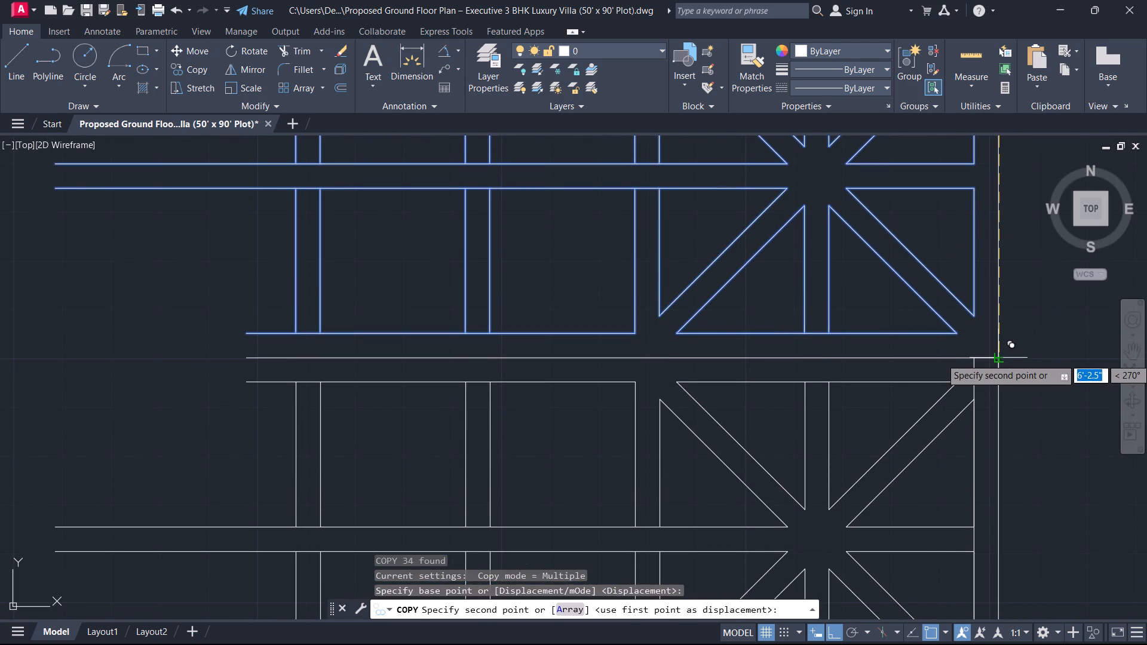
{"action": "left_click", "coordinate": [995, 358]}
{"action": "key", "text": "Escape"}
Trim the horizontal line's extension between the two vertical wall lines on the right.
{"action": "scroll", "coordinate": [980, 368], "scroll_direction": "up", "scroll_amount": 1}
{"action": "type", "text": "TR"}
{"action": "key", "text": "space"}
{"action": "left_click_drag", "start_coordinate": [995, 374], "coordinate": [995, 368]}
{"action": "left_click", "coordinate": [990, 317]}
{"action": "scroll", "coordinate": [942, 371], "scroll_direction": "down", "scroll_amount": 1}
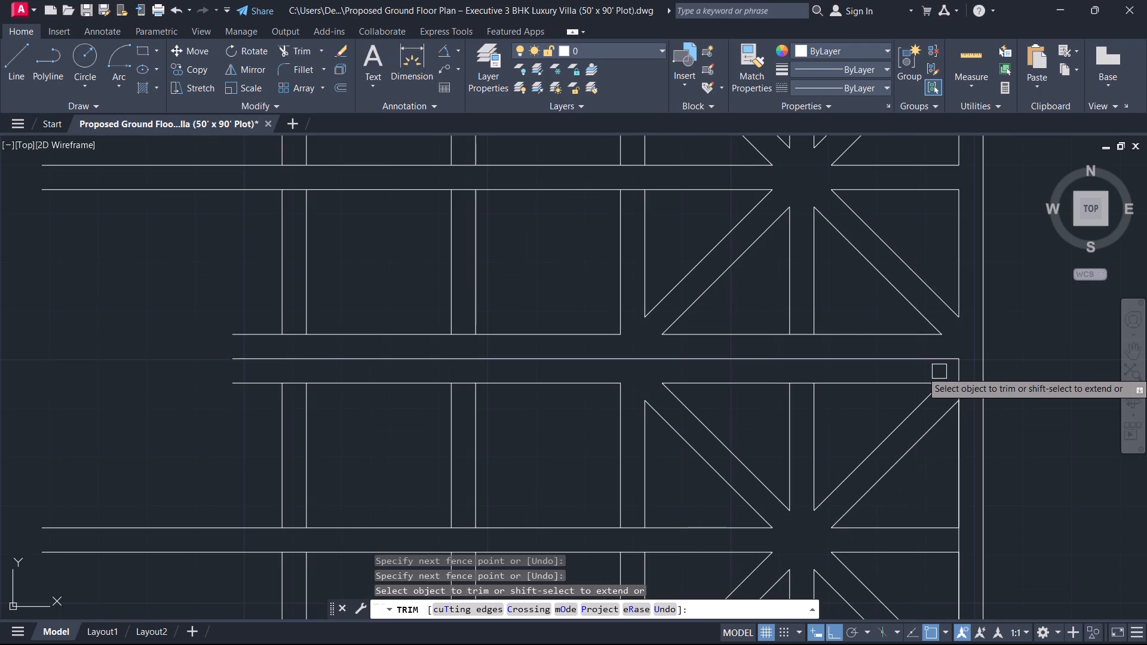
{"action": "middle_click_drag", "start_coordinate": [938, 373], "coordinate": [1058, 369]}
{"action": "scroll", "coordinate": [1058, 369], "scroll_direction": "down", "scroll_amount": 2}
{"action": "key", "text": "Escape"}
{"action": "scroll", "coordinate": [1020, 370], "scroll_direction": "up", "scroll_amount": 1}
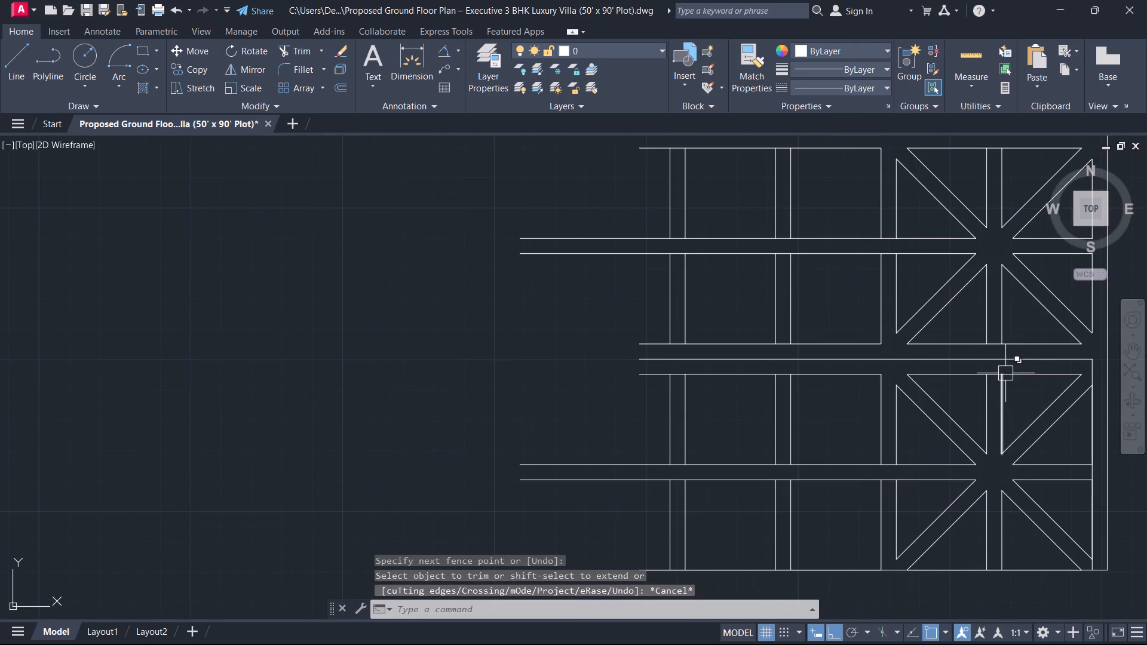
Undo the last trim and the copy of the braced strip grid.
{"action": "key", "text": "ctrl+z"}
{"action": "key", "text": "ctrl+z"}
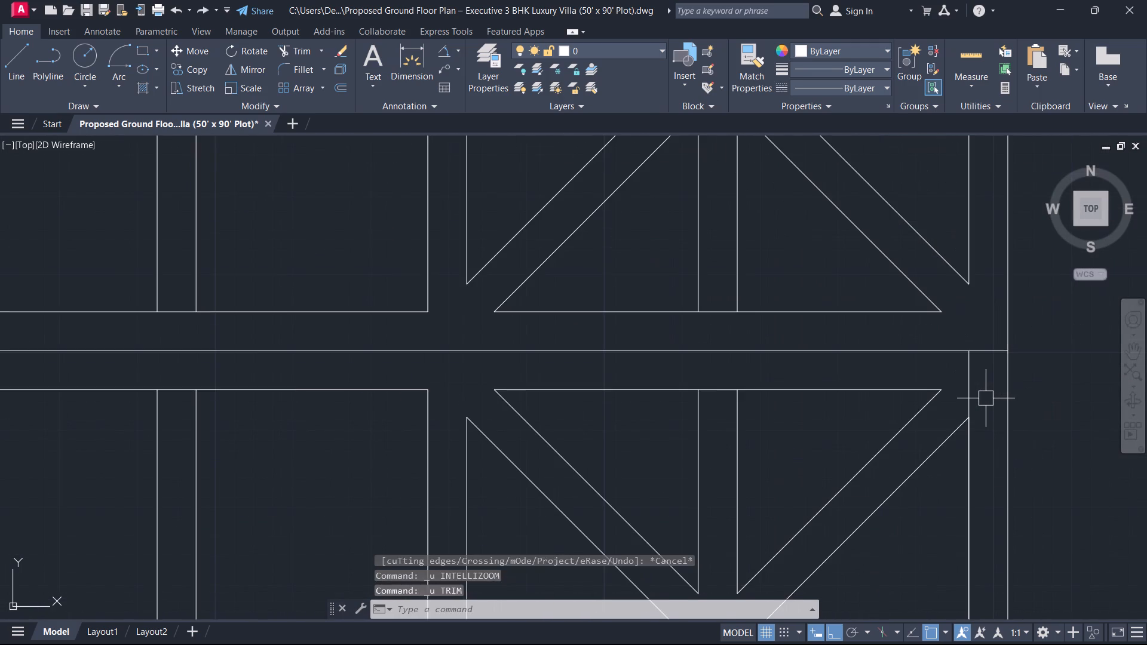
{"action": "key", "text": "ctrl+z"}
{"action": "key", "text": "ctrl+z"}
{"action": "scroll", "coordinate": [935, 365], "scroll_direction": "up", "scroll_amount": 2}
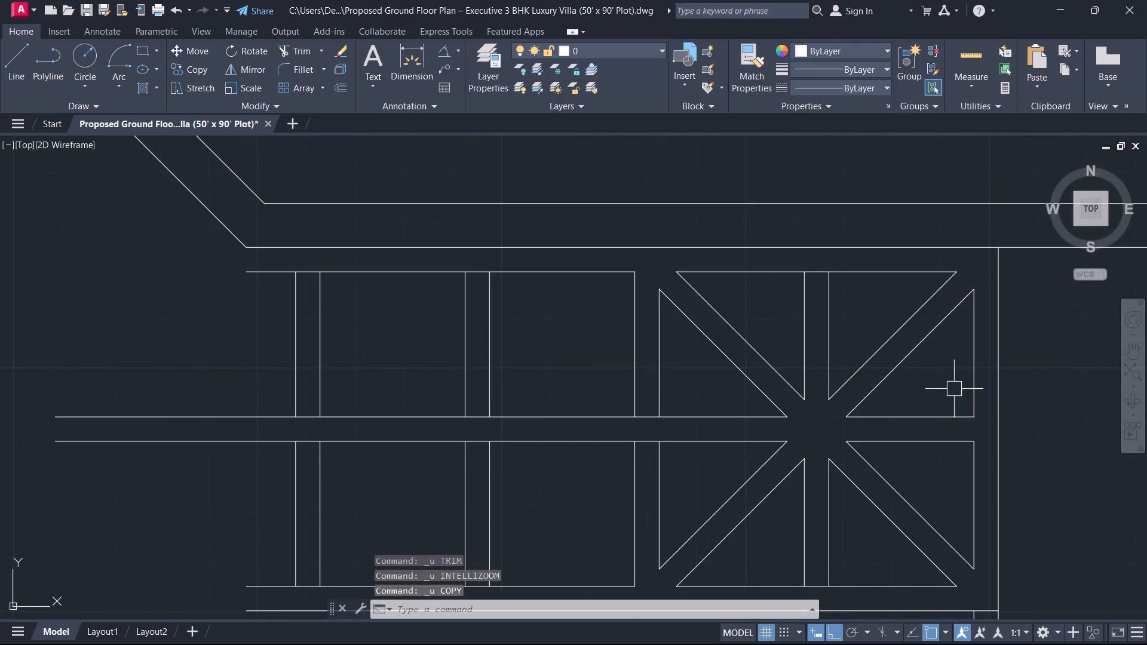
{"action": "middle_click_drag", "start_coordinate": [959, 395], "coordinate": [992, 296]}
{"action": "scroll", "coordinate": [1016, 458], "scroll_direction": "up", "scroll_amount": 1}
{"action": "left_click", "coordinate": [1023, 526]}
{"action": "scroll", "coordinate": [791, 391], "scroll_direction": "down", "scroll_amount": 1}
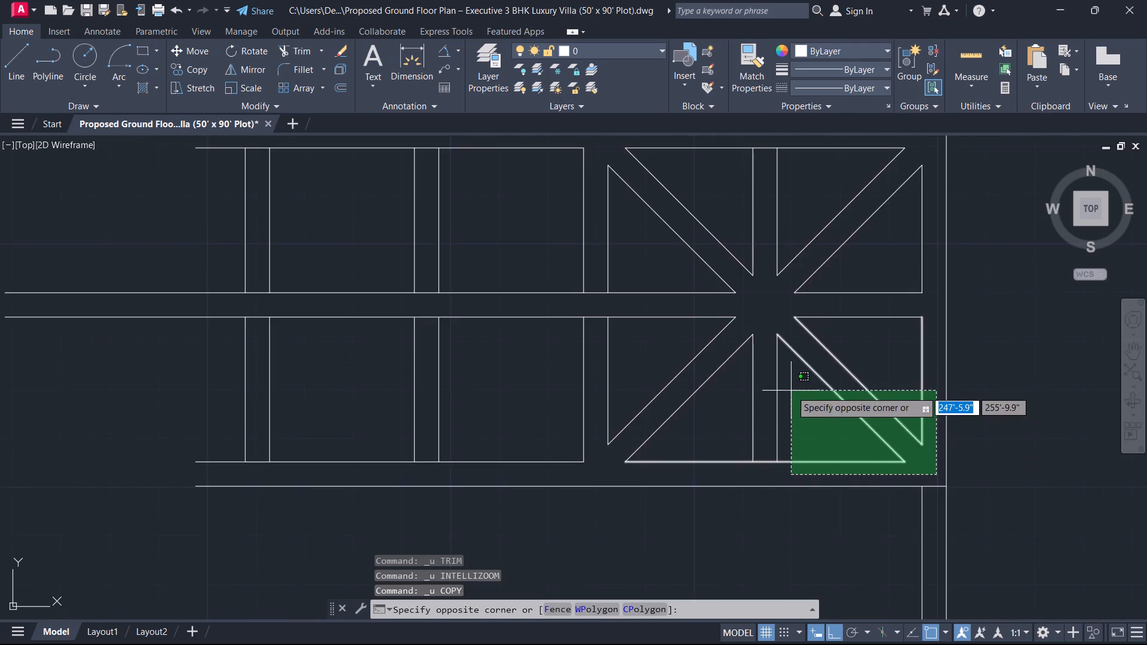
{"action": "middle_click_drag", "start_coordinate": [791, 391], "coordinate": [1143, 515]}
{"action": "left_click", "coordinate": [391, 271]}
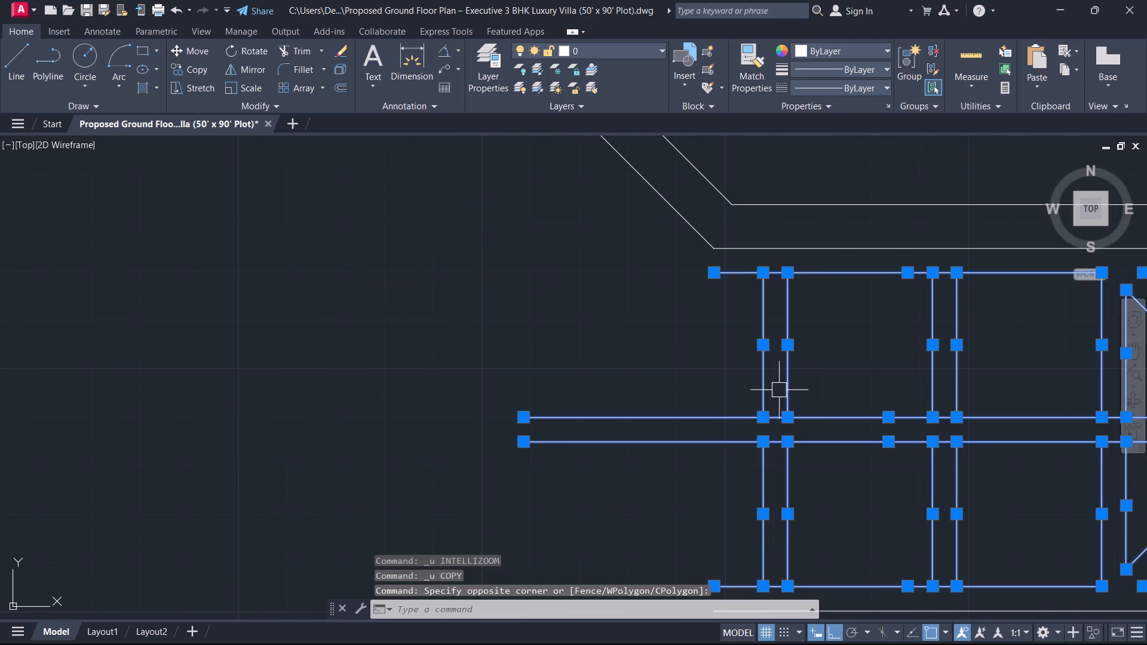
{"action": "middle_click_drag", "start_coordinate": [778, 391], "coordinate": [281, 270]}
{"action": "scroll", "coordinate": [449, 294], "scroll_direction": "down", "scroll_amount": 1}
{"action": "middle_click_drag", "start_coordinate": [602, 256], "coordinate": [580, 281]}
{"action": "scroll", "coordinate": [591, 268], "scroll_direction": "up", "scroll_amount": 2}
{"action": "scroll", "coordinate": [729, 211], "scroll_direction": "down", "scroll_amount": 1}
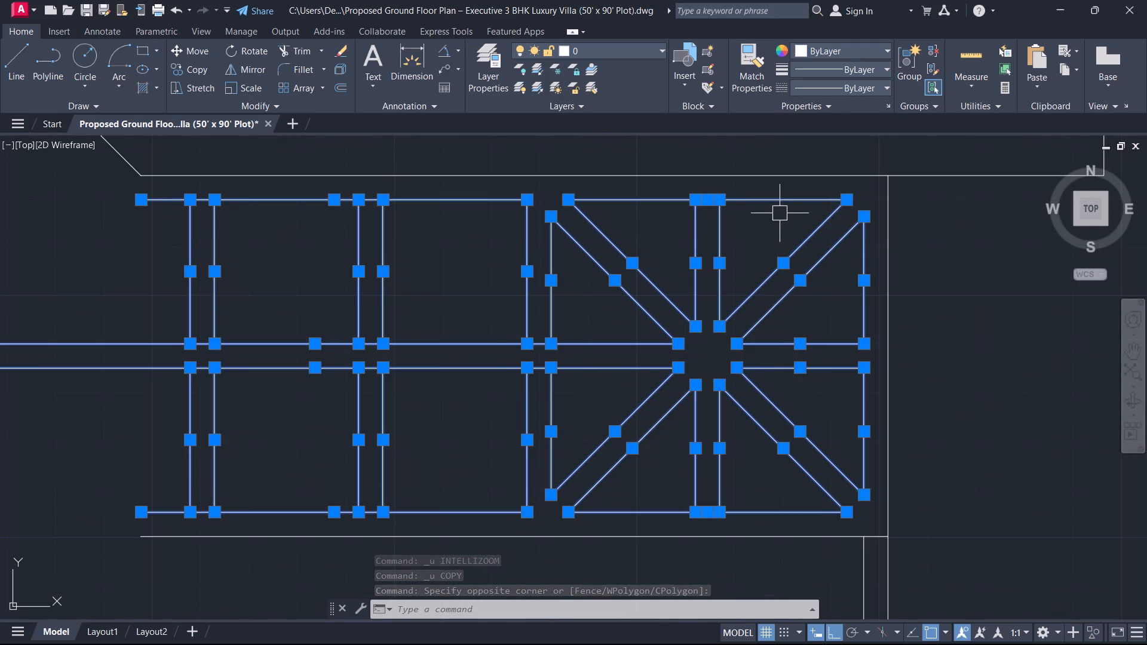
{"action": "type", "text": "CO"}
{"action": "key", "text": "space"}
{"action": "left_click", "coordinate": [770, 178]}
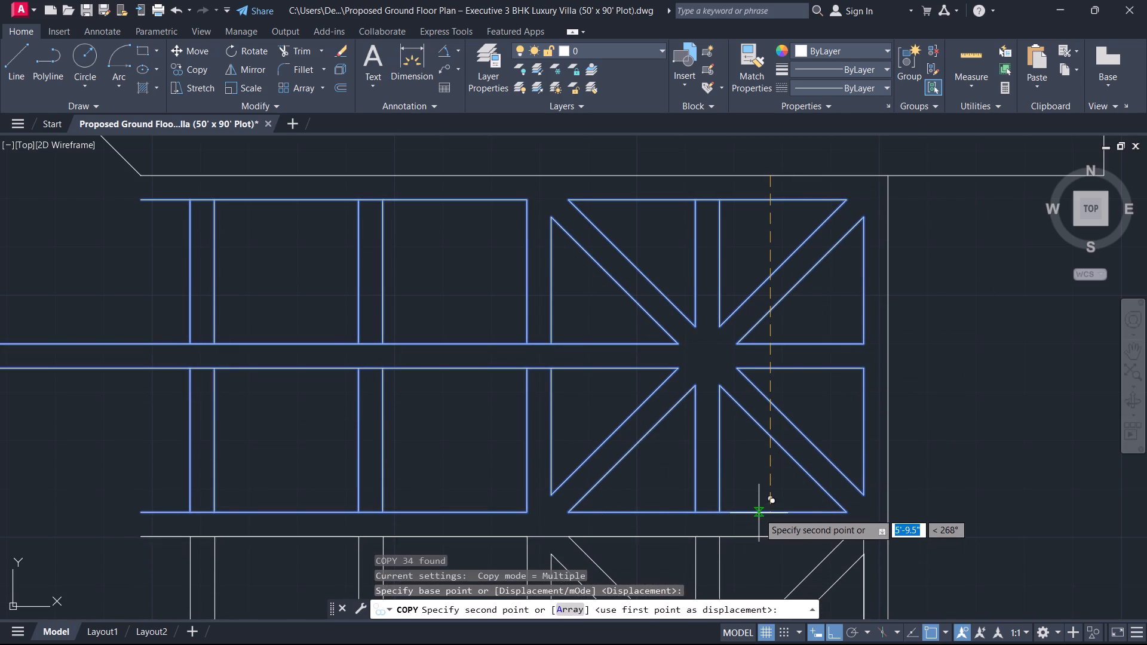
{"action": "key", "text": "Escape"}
Copy the whole braced strip grid straight down, from its top edge line onto the horizontal line just below the grid.
{"action": "left_click", "coordinate": [874, 523]}
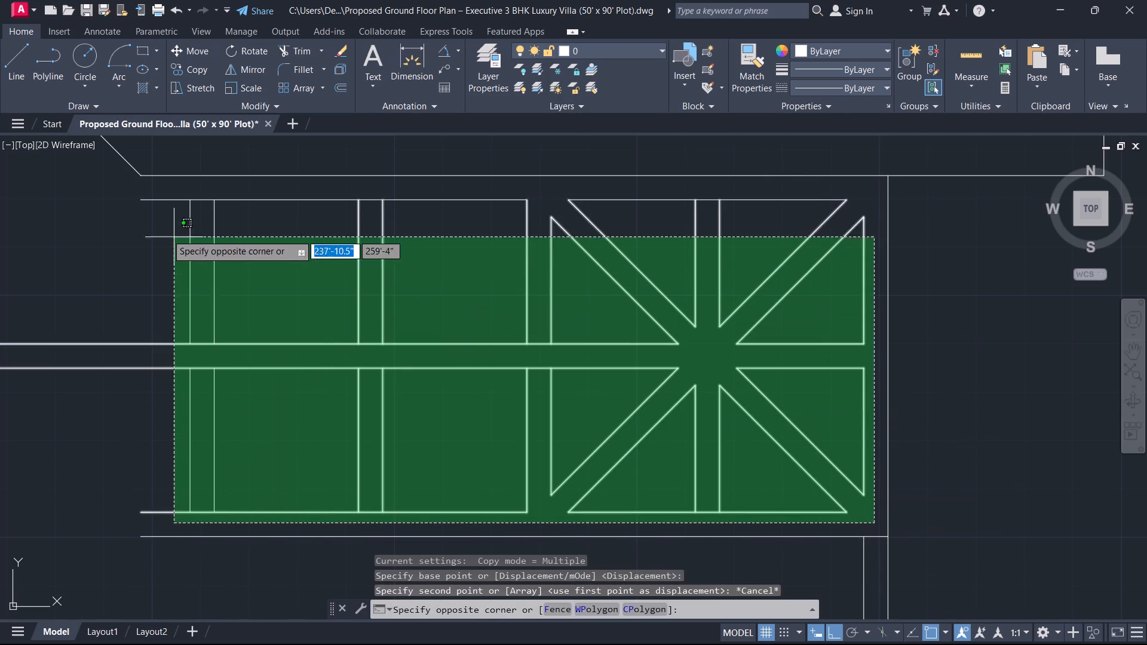
{"action": "left_click", "coordinate": [43, 192]}
{"action": "key", "text": "c"}
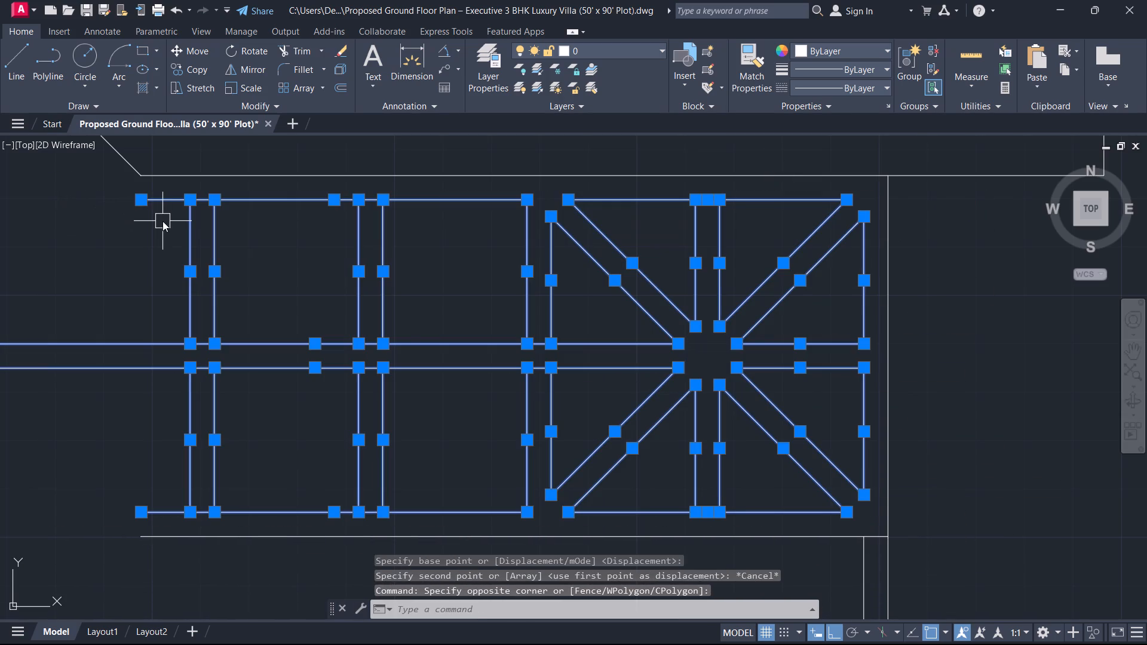
{"action": "key", "text": "o"}
{"action": "key", "text": "space"}
{"action": "left_click", "coordinate": [739, 197]}
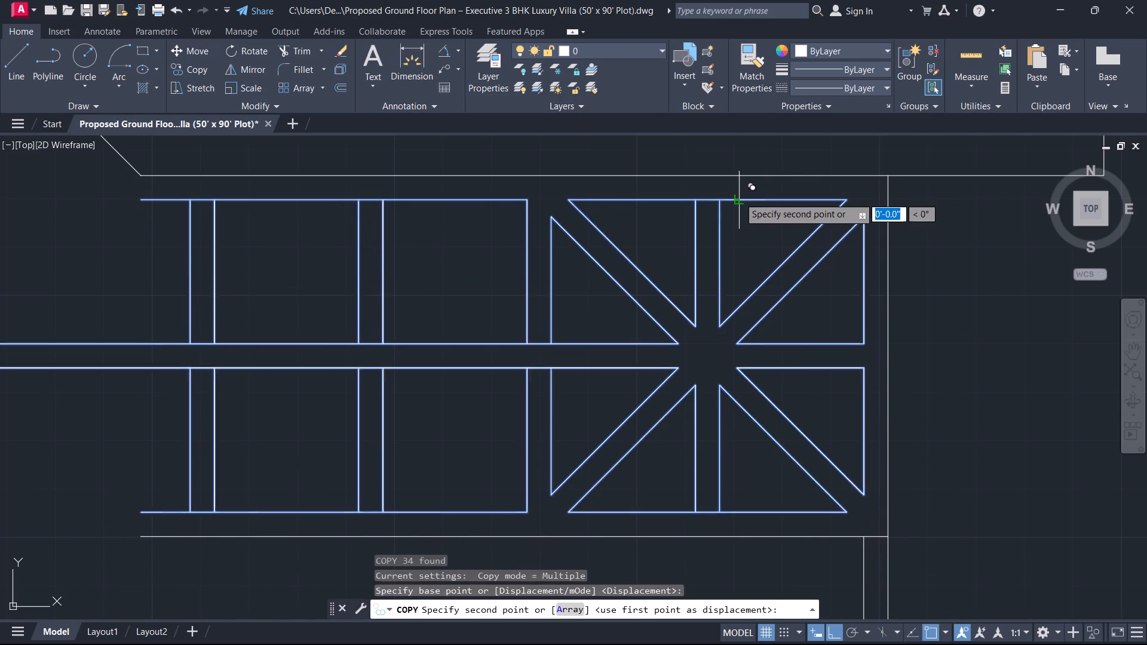
{"action": "left_click", "coordinate": [742, 537]}
{"action": "key", "text": "Escape"}
Delete the long horizontal line that overlaps the copied grid's top edge.
{"action": "middle_click_drag", "start_coordinate": [732, 521], "coordinate": [793, 382]}
{"action": "scroll", "coordinate": [881, 391], "scroll_direction": "up", "scroll_amount": 2}
{"action": "left_click", "coordinate": [999, 416]}
{"action": "left_click", "coordinate": [995, 386]}
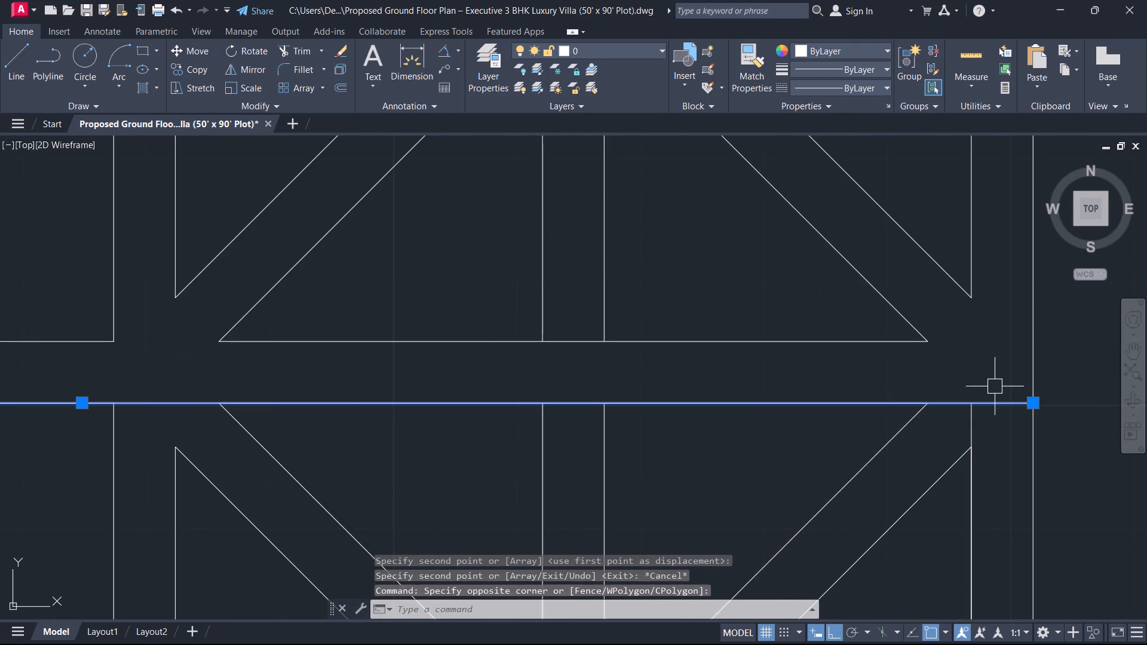
{"action": "key", "text": "Delete"}
Trim the short vertical wall line segment at the copied grid's upper right corner to open the brace junction.
{"action": "type", "text": "TR"}
{"action": "key", "text": "space"}
{"action": "left_click", "coordinate": [990, 426]}
{"action": "left_click", "coordinate": [959, 418]}
{"action": "key", "text": "Escape"}
{"action": "scroll", "coordinate": [939, 429], "scroll_direction": "down", "scroll_amount": 3}
{"action": "scroll", "coordinate": [819, 468], "scroll_direction": "up", "scroll_amount": 1}
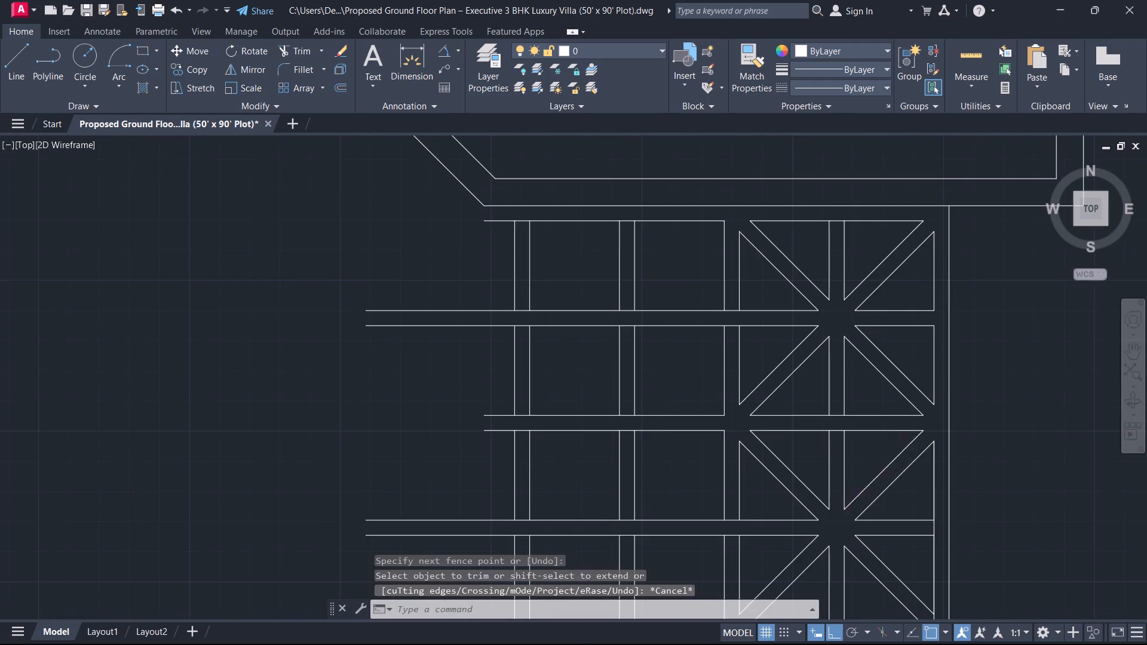
Trim the short horizontal edge segments crossing the vertical centre strip where the original and copied braced squares meet.
{"action": "scroll", "coordinate": [819, 468], "scroll_direction": "up", "scroll_amount": 1}
{"action": "key", "text": "space"}
{"action": "left_click", "coordinate": [843, 391]}
{"action": "key", "text": "space"}
{"action": "scroll", "coordinate": [847, 410], "scroll_direction": "up", "scroll_amount": 1}
{"action": "scroll", "coordinate": [836, 425], "scroll_direction": "down", "scroll_amount": 4}
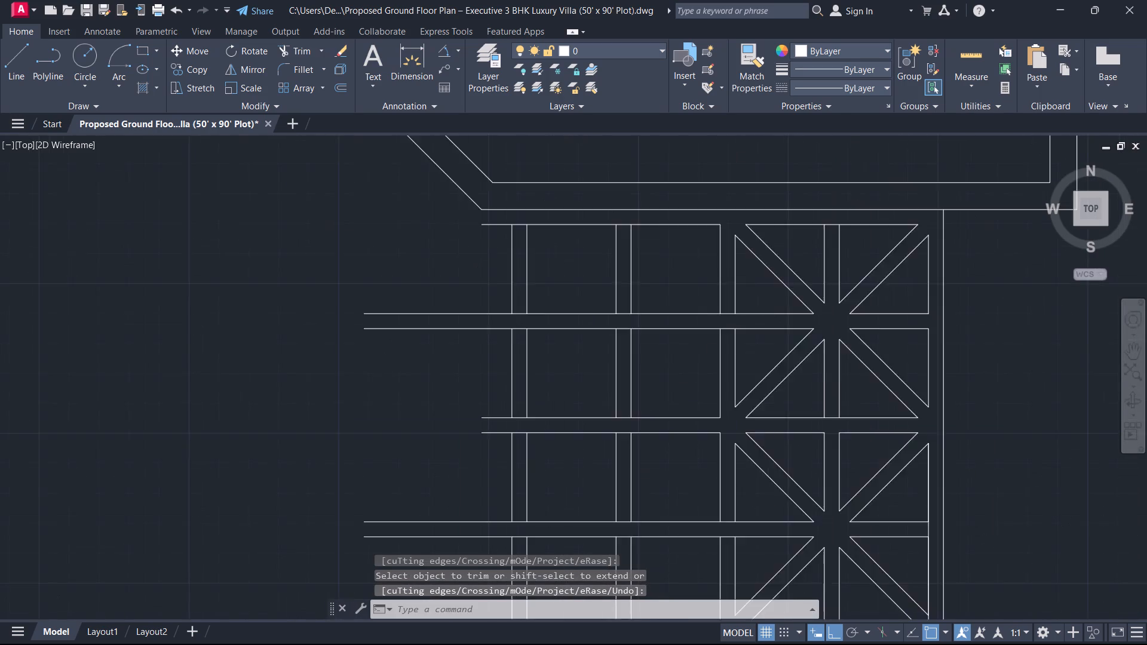
{"action": "scroll", "coordinate": [821, 455], "scroll_direction": "up", "scroll_amount": 4}
{"action": "key", "text": "space"}
{"action": "left_click", "coordinate": [841, 362]}
{"action": "left_click", "coordinate": [844, 284]}
{"action": "key", "text": "space"}
{"action": "scroll", "coordinate": [845, 297], "scroll_direction": "down", "scroll_amount": 3}
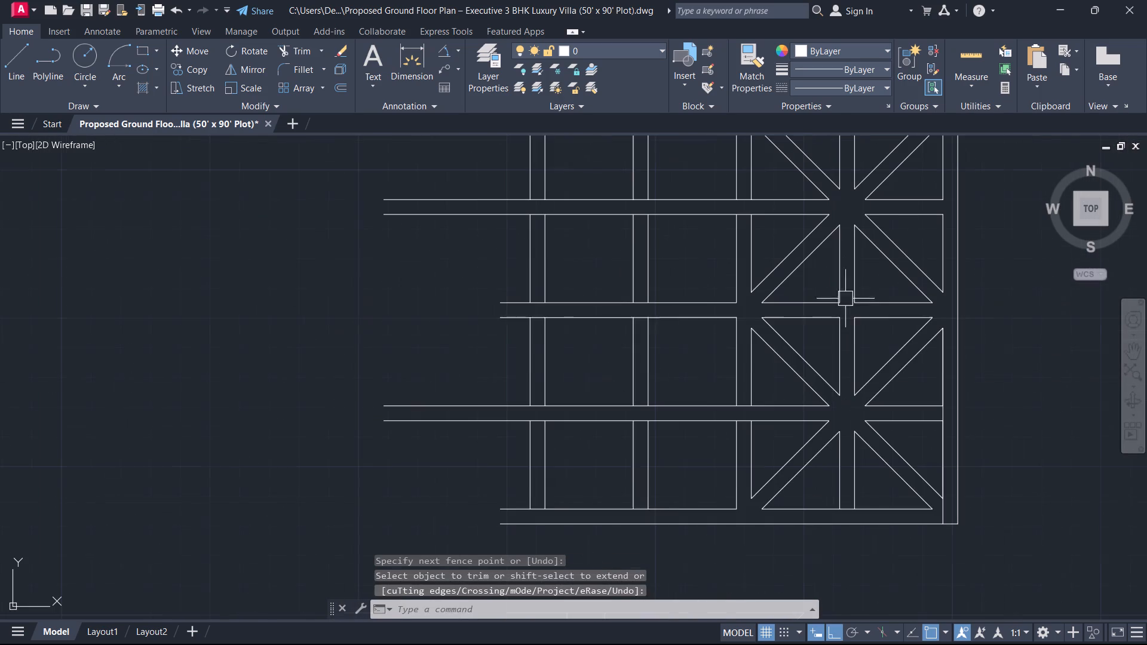
{"action": "scroll", "coordinate": [642, 311], "scroll_direction": "up", "scroll_amount": 2}
{"action": "key", "text": "space"}
{"action": "key", "text": "Escape"}
{"action": "scroll", "coordinate": [639, 304], "scroll_direction": "down", "scroll_amount": 1}
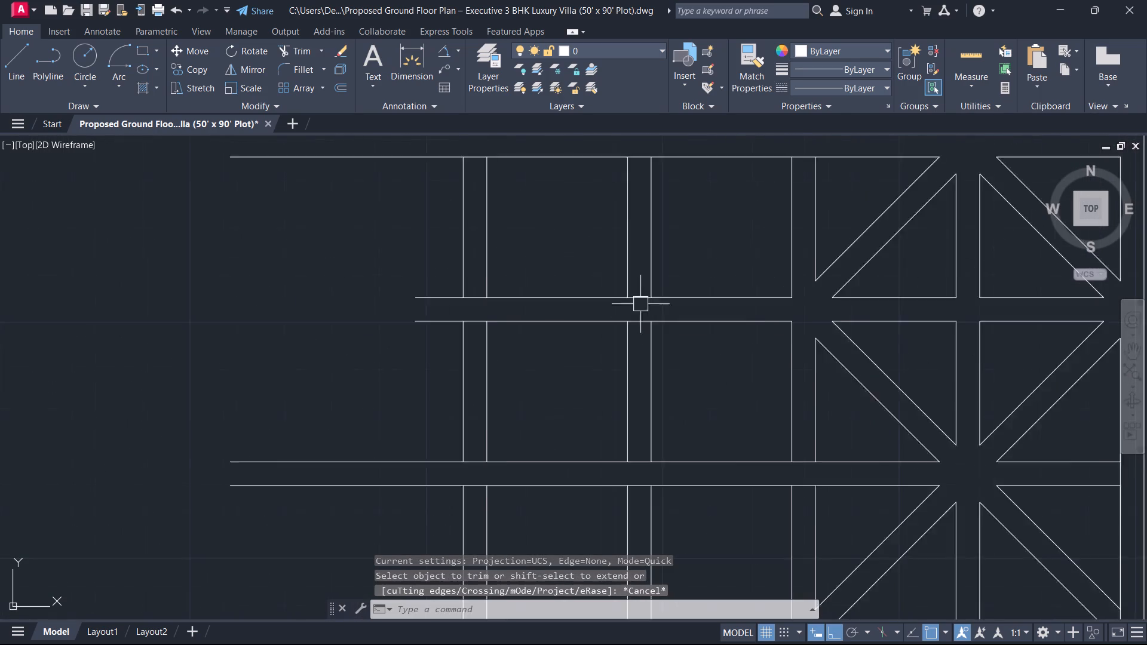
Draw diagonals in three cells of the unbraced square below the room: upper right, lower right and lower left, each starting at the centre strip crossing.
{"action": "scroll", "coordinate": [640, 304], "scroll_direction": "down", "scroll_amount": 2}
{"action": "middle_click_drag", "start_coordinate": [644, 336], "coordinate": [637, 391]}
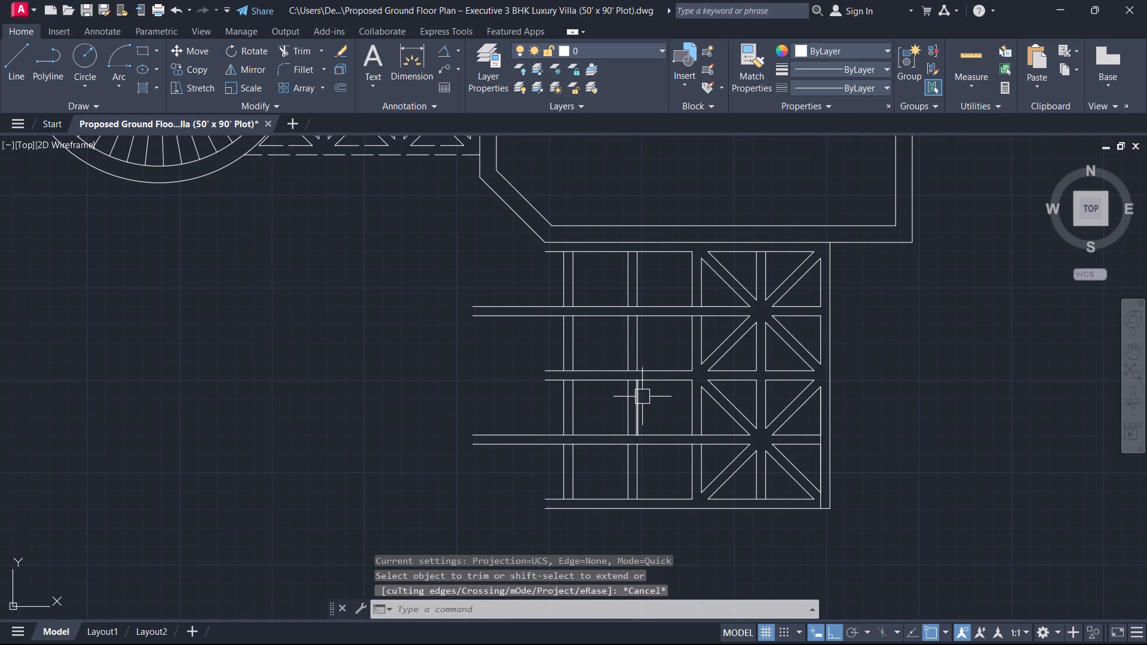
{"action": "type", "text": "L"}
{"action": "key", "text": "space"}
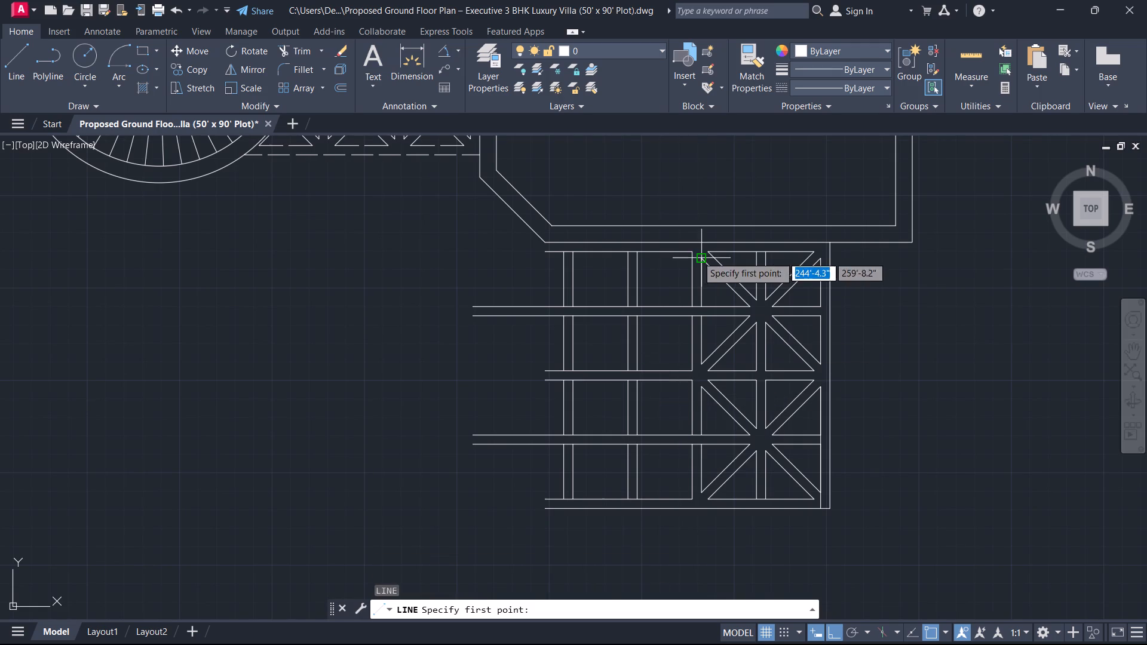
{"action": "scroll", "coordinate": [691, 253], "scroll_direction": "up", "scroll_amount": 2}
{"action": "left_click", "coordinate": [560, 355]}
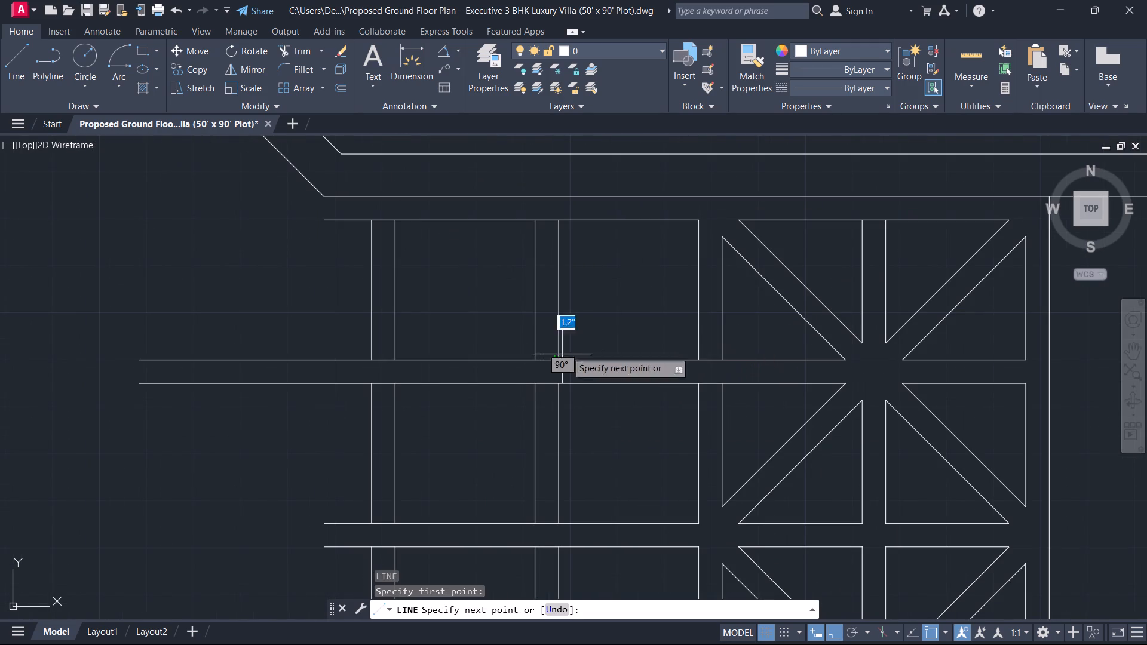
{"action": "left_click", "coordinate": [701, 222]}
{"action": "key", "text": "Escape"}
{"action": "key", "text": "space"}
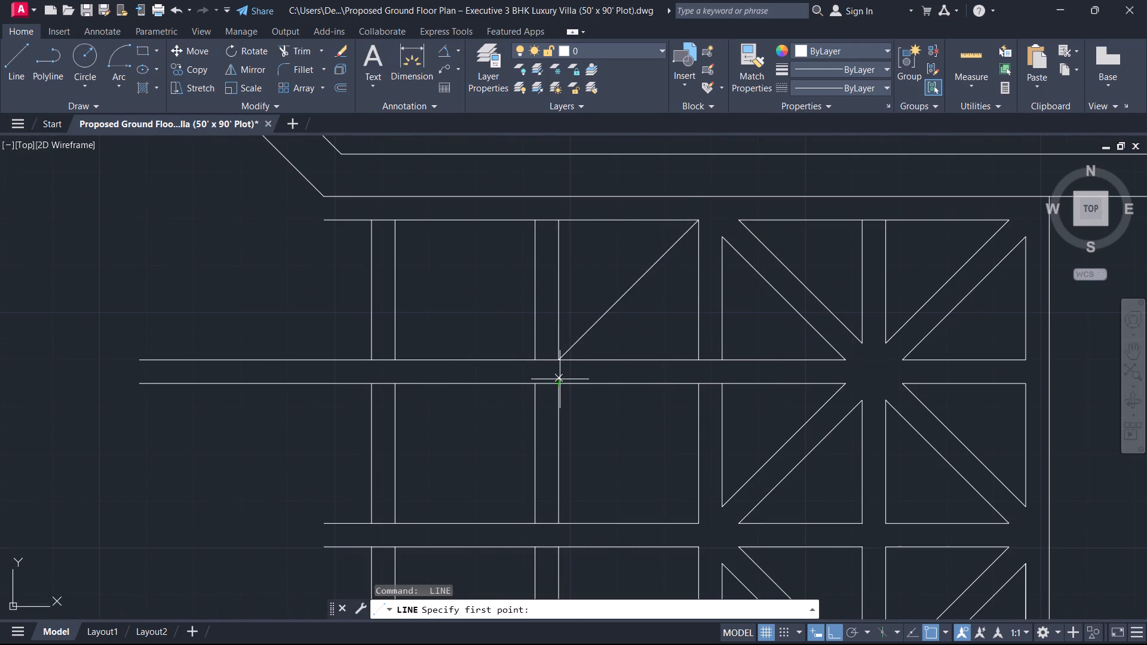
{"action": "left_click", "coordinate": [559, 381]}
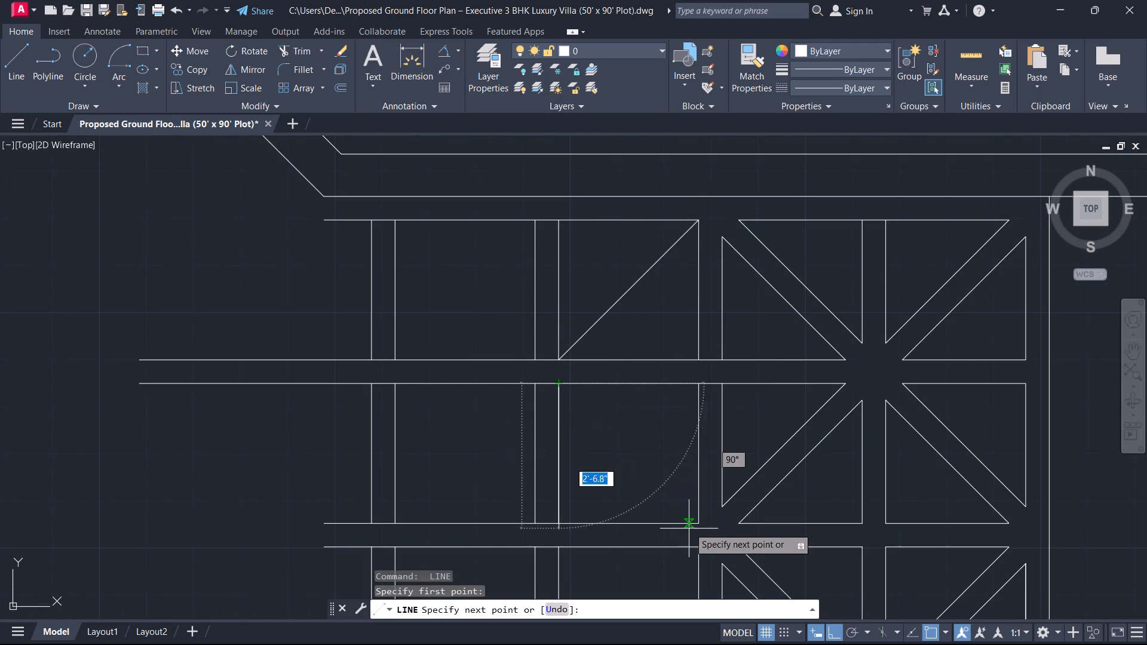
{"action": "left_click", "coordinate": [698, 521]}
{"action": "key", "text": "Escape"}
{"action": "key", "text": "space"}
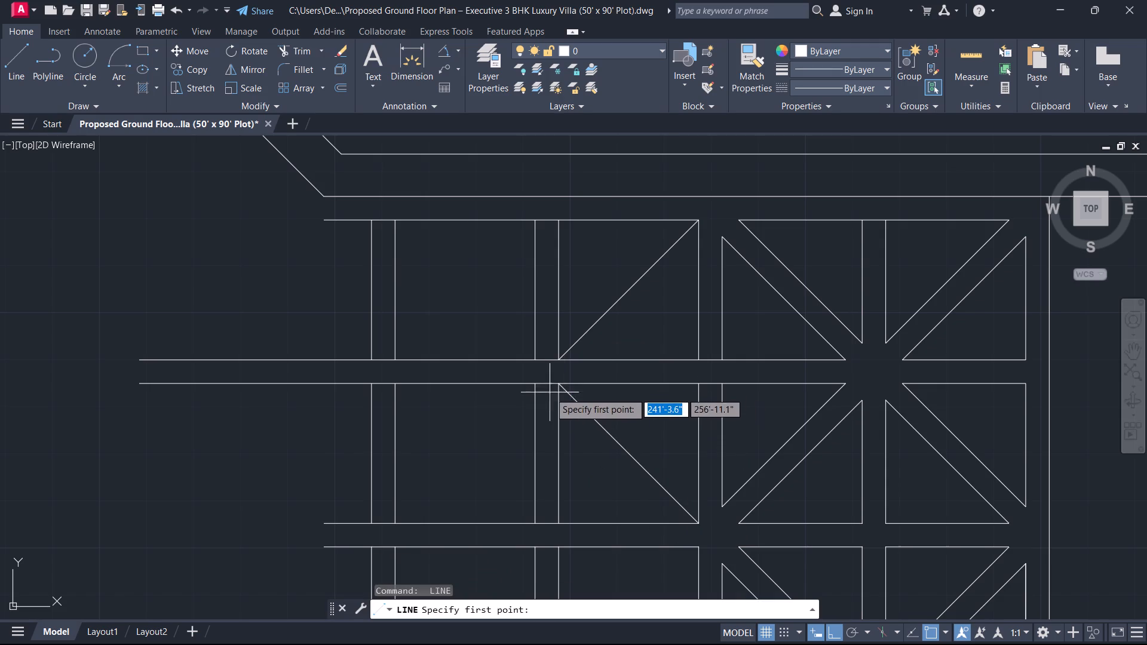
{"action": "left_click", "coordinate": [536, 383]}
{"action": "left_click", "coordinate": [387, 524]}
{"action": "key", "text": "Escape"}
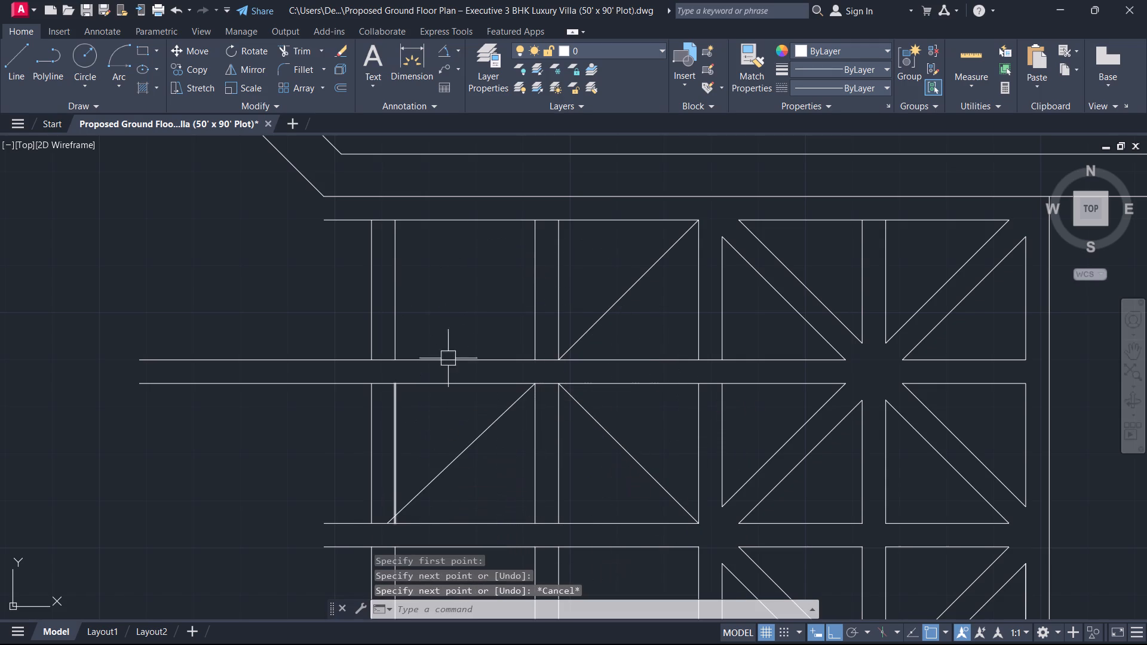
Stretch the lower end of the lower left cell's diagonal onto that cell's bottom outer corner.
{"action": "scroll", "coordinate": [381, 506], "scroll_direction": "up", "scroll_amount": 2}
{"action": "left_click", "coordinate": [554, 402]}
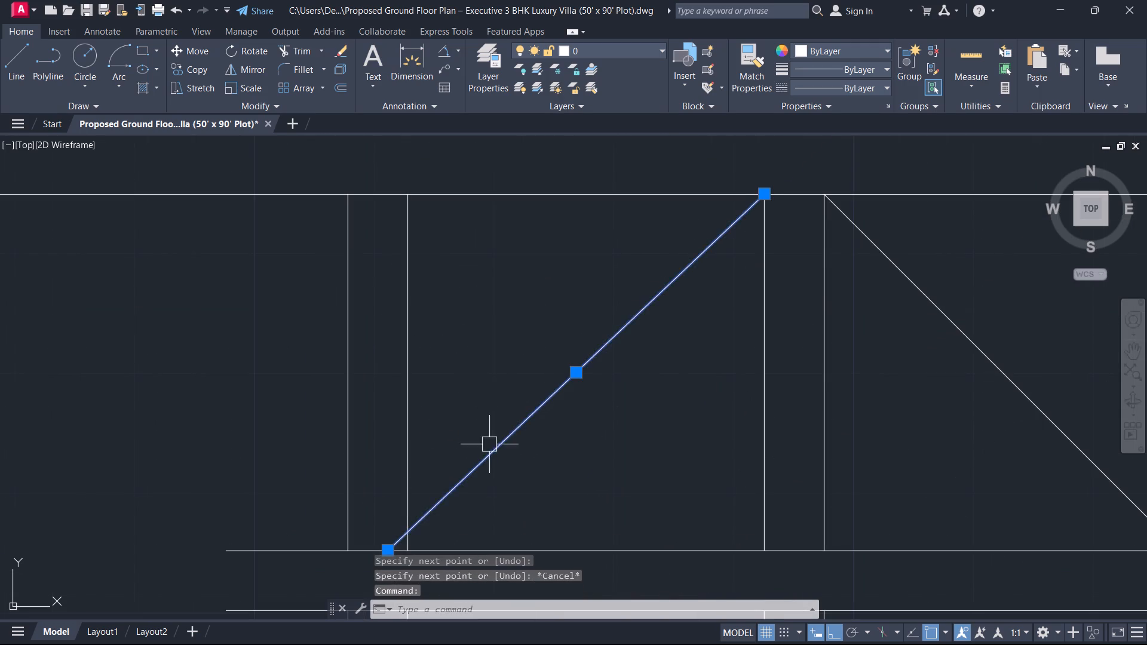
{"action": "scroll", "coordinate": [431, 480], "scroll_direction": "up", "scroll_amount": 1}
{"action": "middle_click_drag", "start_coordinate": [431, 480], "coordinate": [523, 284]}
{"action": "scroll", "coordinate": [427, 380], "scroll_direction": "up", "scroll_amount": 2}
{"action": "left_click", "coordinate": [494, 424]}
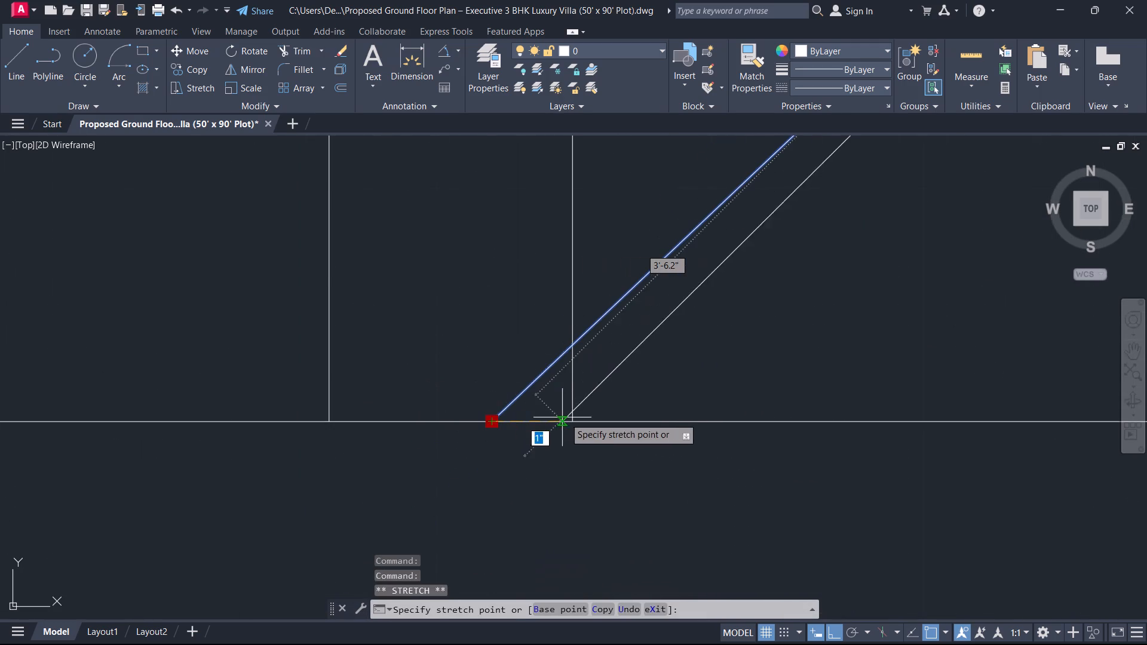
{"action": "left_click", "coordinate": [575, 420]}
{"action": "key", "text": "Escape"}
Draw a diagonal in the upper left cell from its top outer corner to the corner at the centre strip crossing.
{"action": "scroll", "coordinate": [678, 319], "scroll_direction": "down", "scroll_amount": 2}
{"action": "middle_click_drag", "start_coordinate": [671, 283], "coordinate": [585, 428]}
{"action": "scroll", "coordinate": [606, 396], "scroll_direction": "down", "scroll_amount": 5}
{"action": "middle_click_drag", "start_coordinate": [594, 353], "coordinate": [550, 385]}
{"action": "scroll", "coordinate": [549, 387], "scroll_direction": "up", "scroll_amount": 3}
{"action": "key", "text": "space"}
{"action": "middle_click_drag", "start_coordinate": [524, 162], "coordinate": [510, 346]}
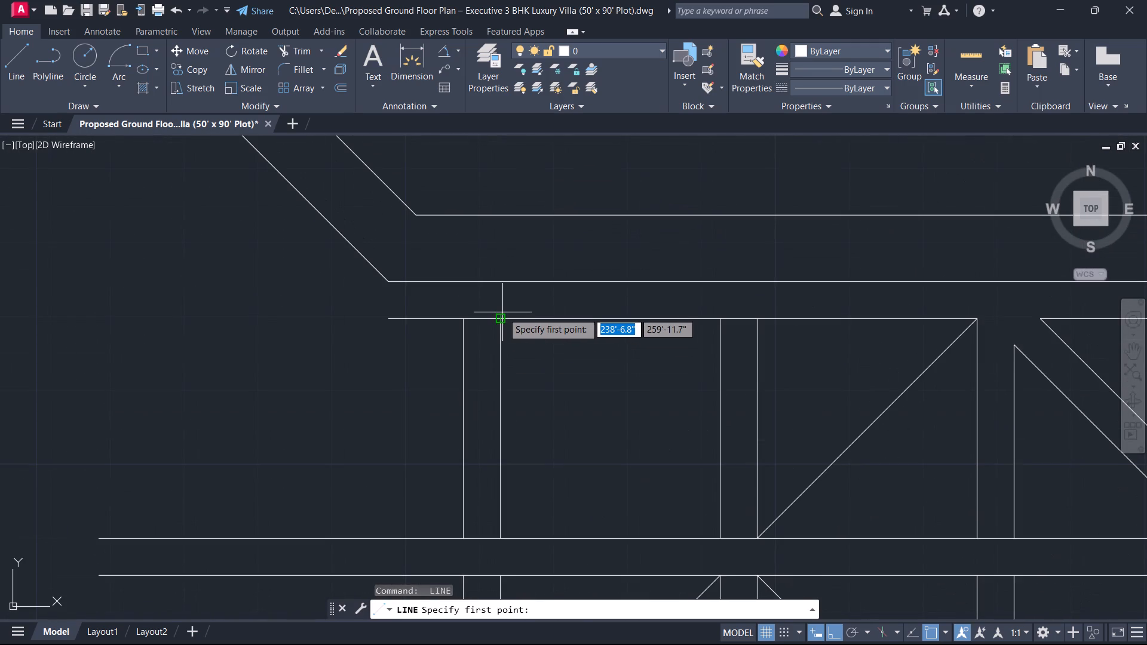
{"action": "left_click", "coordinate": [504, 320]}
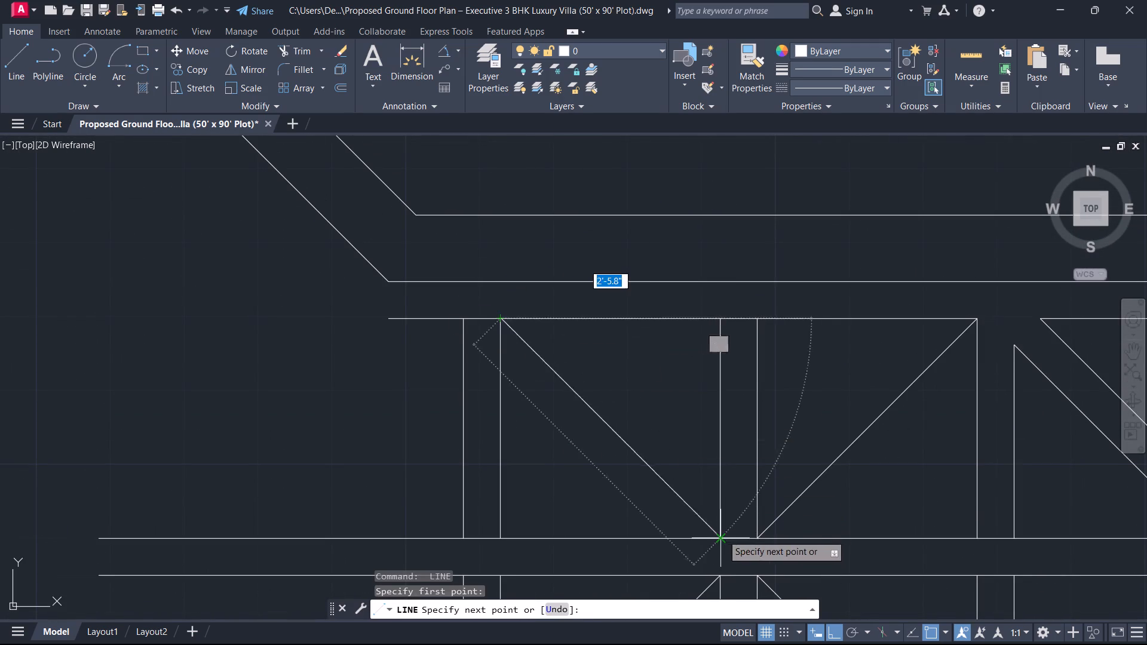
{"action": "left_click", "coordinate": [719, 534]}
{"action": "key", "text": "Escape"}
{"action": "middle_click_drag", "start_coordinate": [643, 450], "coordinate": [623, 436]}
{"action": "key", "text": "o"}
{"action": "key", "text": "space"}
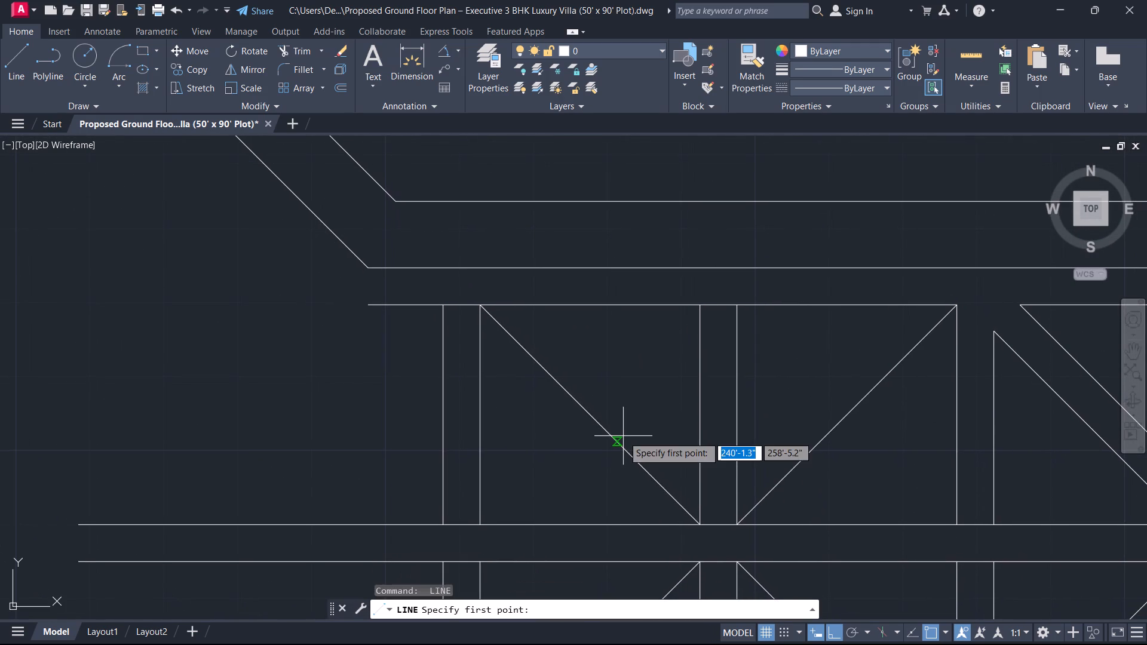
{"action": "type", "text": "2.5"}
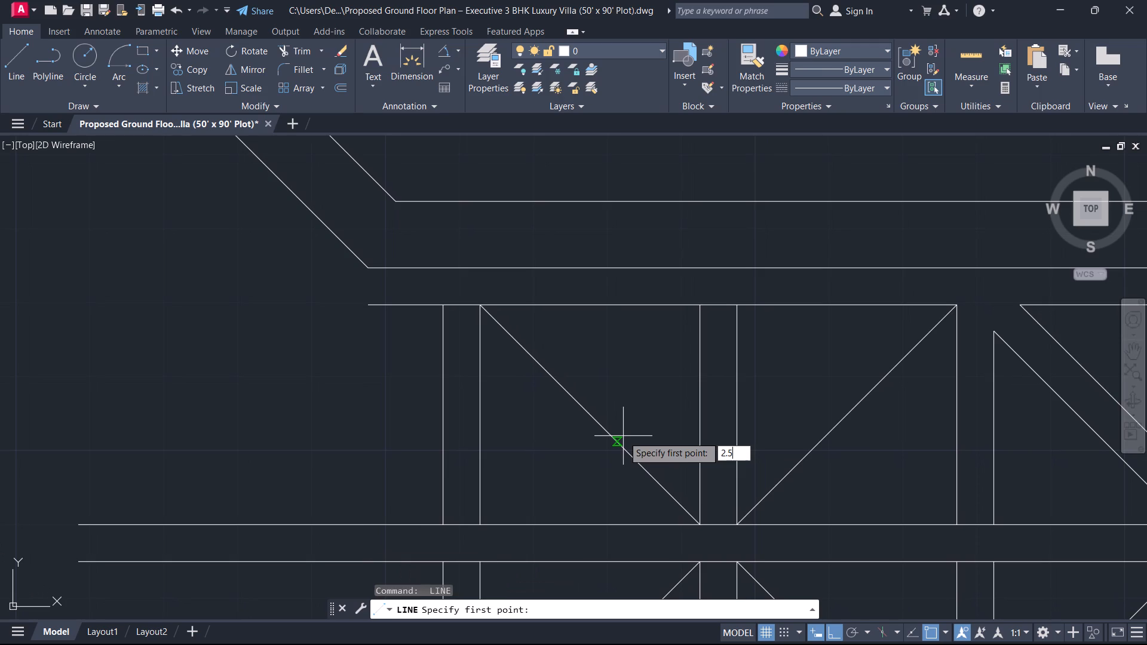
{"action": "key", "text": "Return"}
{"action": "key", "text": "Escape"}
Draw diagonals from the strip crossing to the outer corners in the two right-hand cells of the lower unbraced square.
{"action": "scroll", "coordinate": [603, 417], "scroll_direction": "down", "scroll_amount": 3}
{"action": "middle_click_drag", "start_coordinate": [578, 396], "coordinate": [578, 286]}
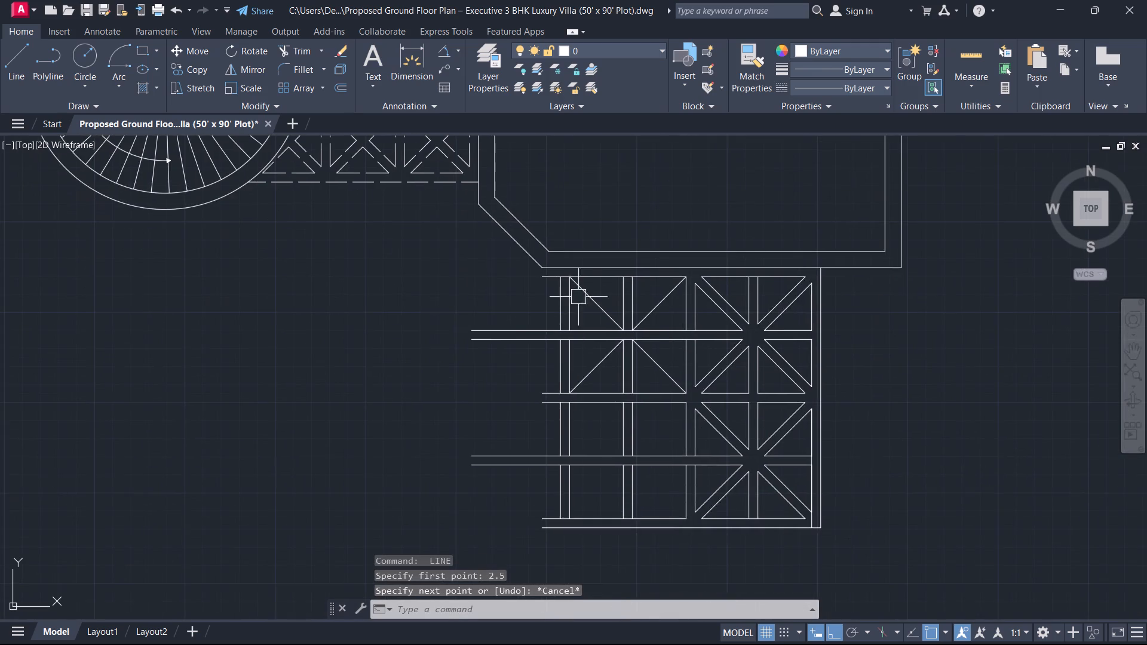
{"action": "scroll", "coordinate": [561, 479], "scroll_direction": "up", "scroll_amount": 1}
{"action": "scroll", "coordinate": [648, 416], "scroll_direction": "up", "scroll_amount": 1}
{"action": "type", "text": "L"}
{"action": "key", "text": "space"}
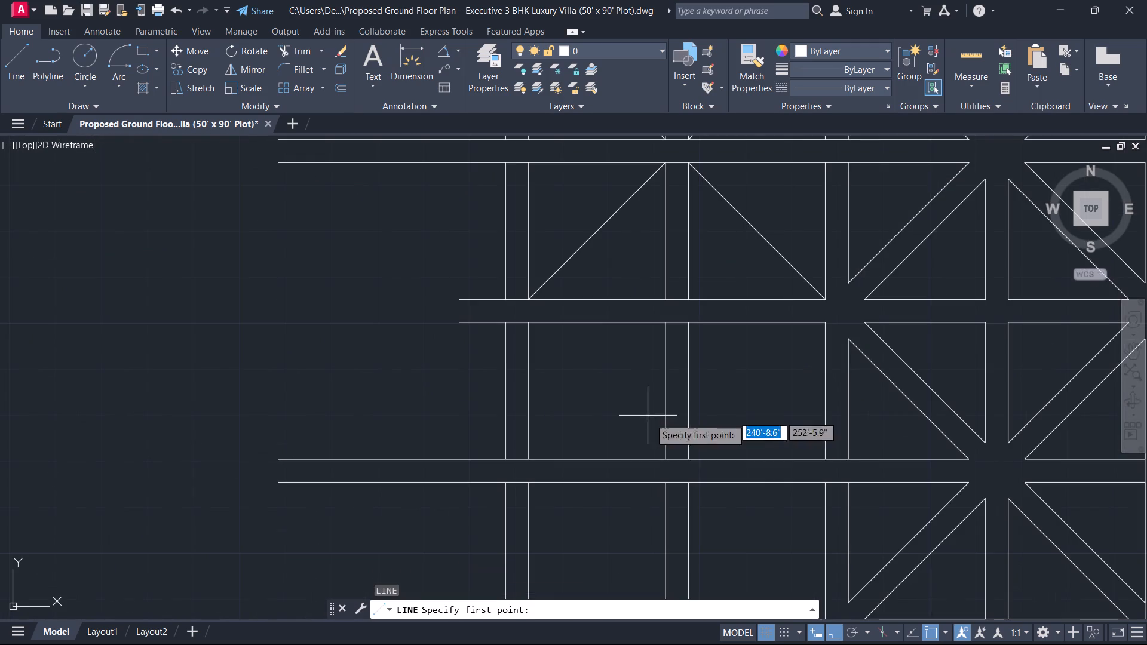
{"action": "left_click", "coordinate": [692, 458]}
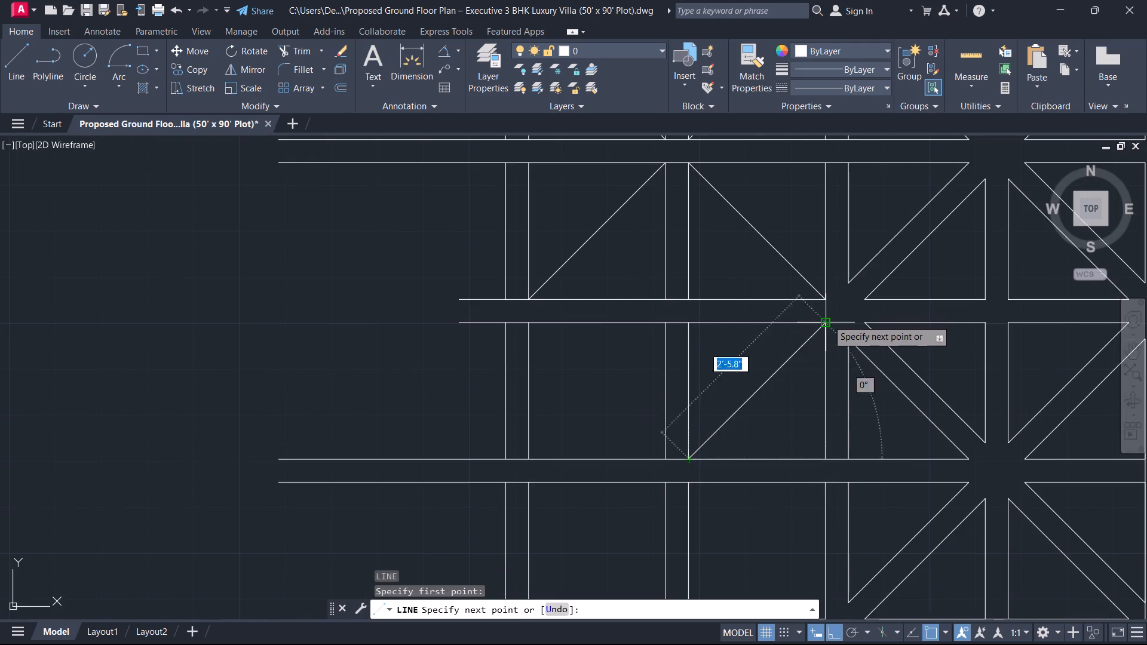
{"action": "left_click", "coordinate": [827, 320]}
{"action": "key", "text": "Escape"}
{"action": "middle_click_drag", "start_coordinate": [731, 458], "coordinate": [766, 317]}
{"action": "key", "text": "space"}
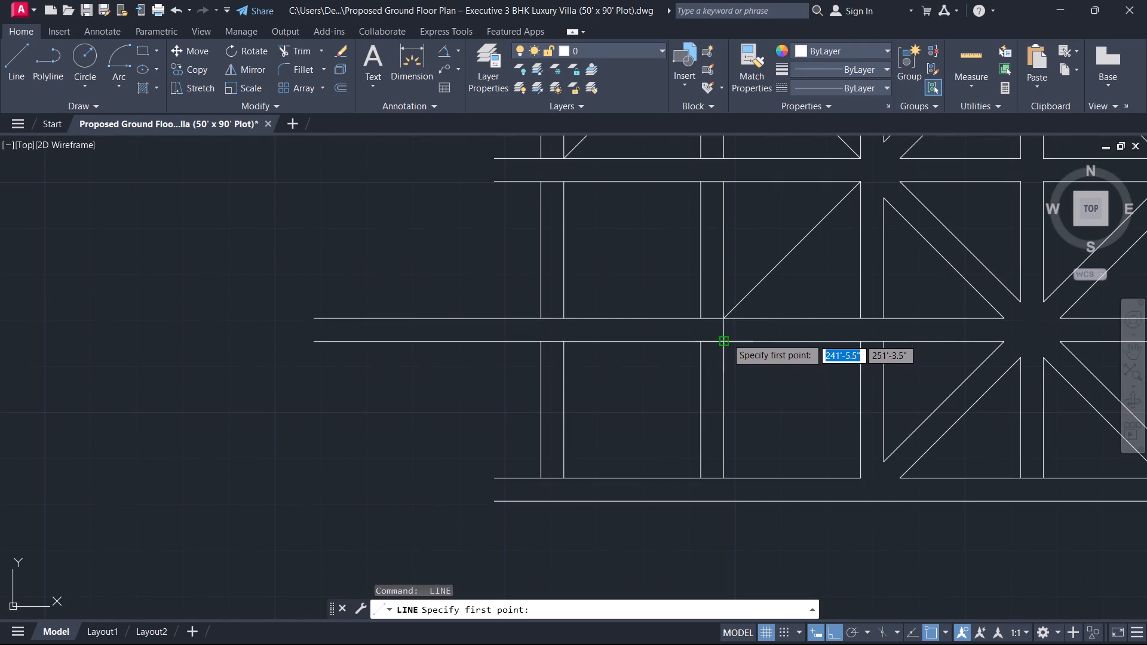
{"action": "left_click", "coordinate": [726, 338]}
{"action": "left_click", "coordinate": [862, 481]}
{"action": "key", "text": "space"}
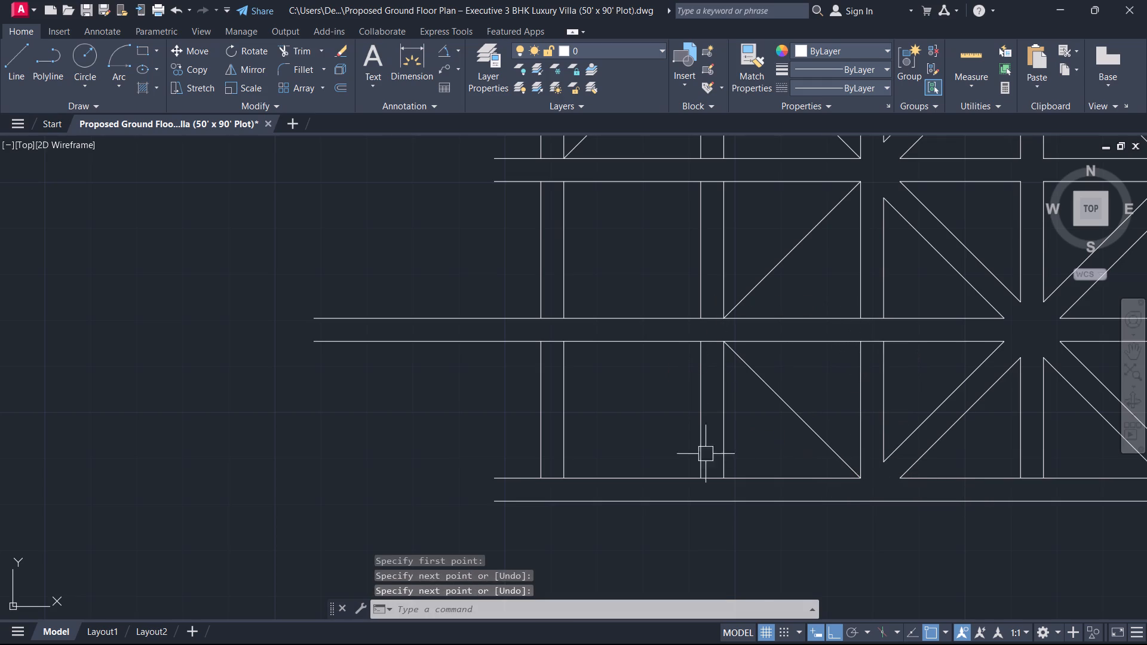
Draw diagonals from the strip crossing to the outer corners in the two left-hand cells of the lower square.
{"action": "key", "text": "space"}
{"action": "left_click", "coordinate": [706, 341]}
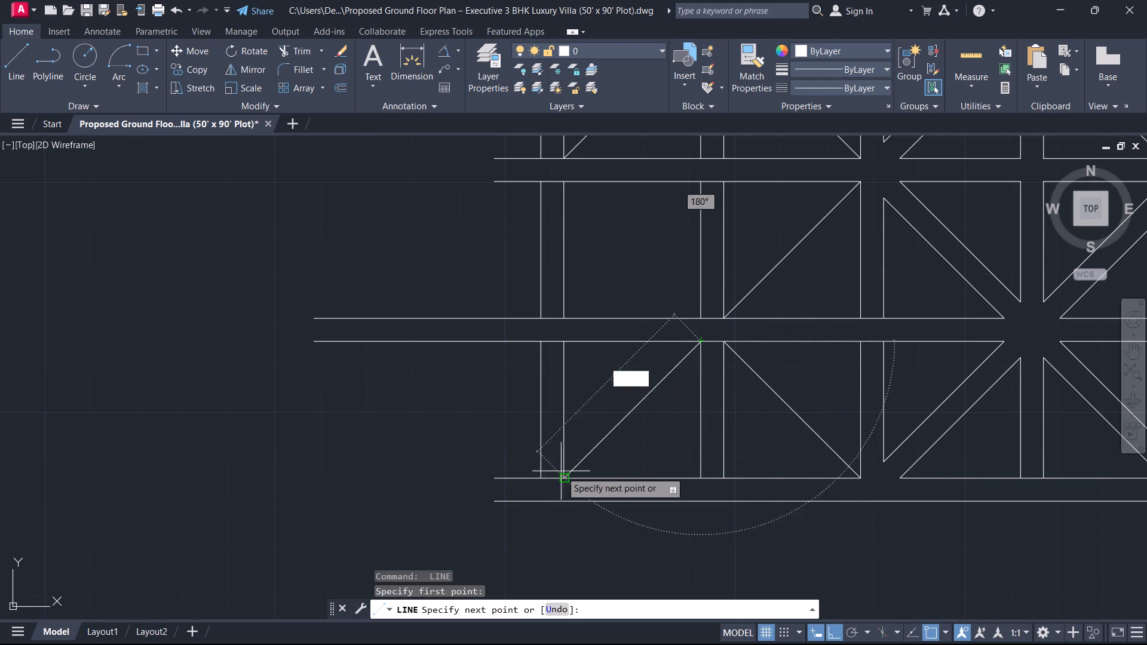
{"action": "left_click", "coordinate": [566, 478]}
{"action": "key", "text": "space"}
{"action": "key", "text": "space"}
{"action": "left_click", "coordinate": [705, 319]}
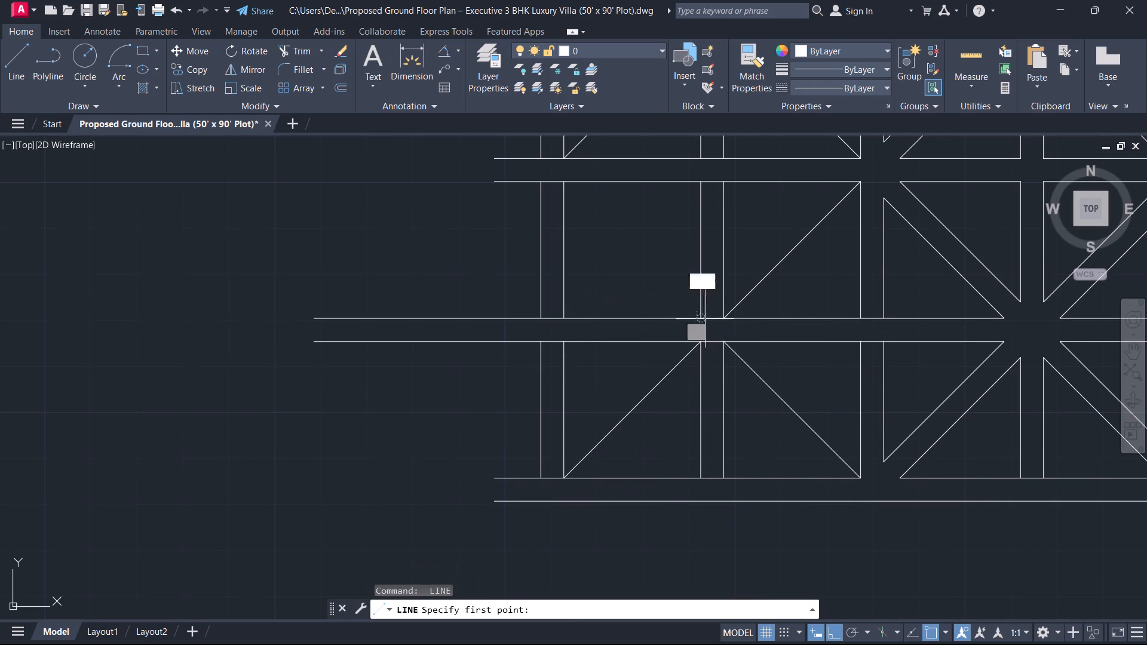
{"action": "left_click", "coordinate": [561, 183]}
{"action": "key", "text": "space"}
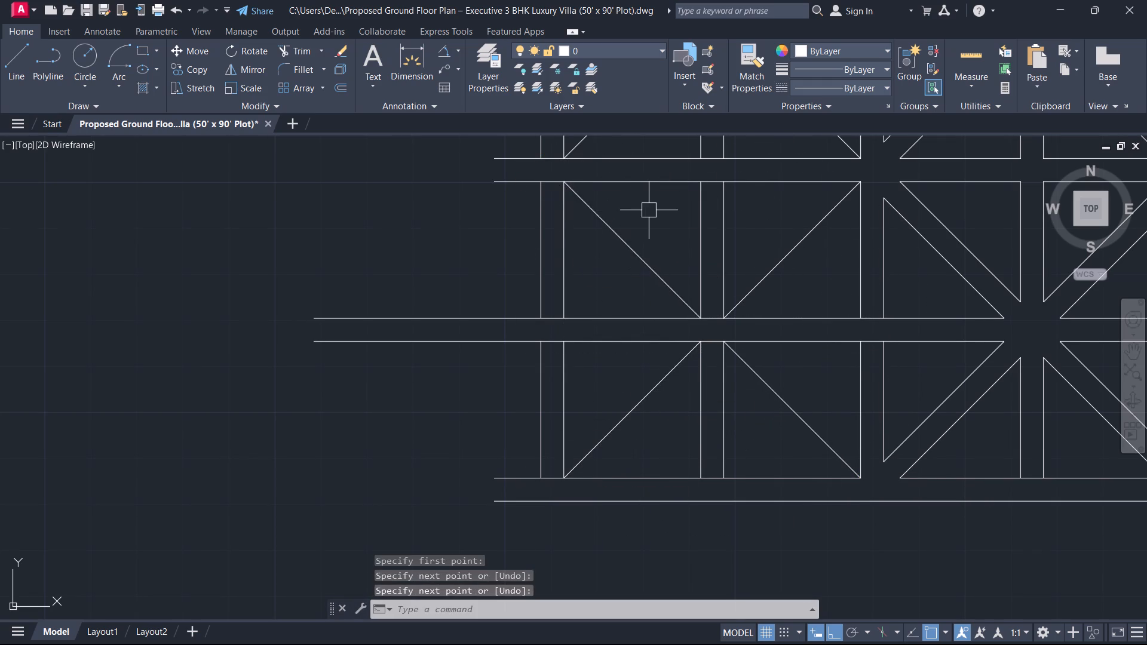
Offset the diagonals in the lower square's two left-hand cells by 2.5" to both sides.
{"action": "middle_click_drag", "start_coordinate": [597, 223], "coordinate": [611, 298]}
{"action": "type", "text": "O"}
{"action": "key", "text": "space"}
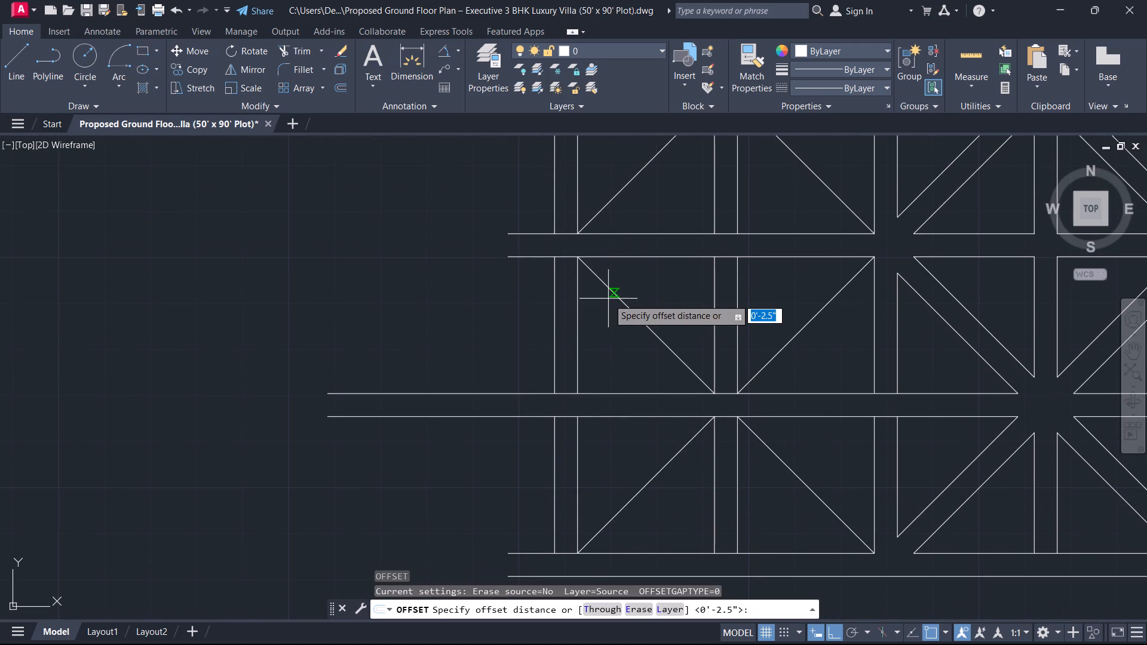
{"action": "key", "text": "space"}
{"action": "left_click", "coordinate": [608, 299]}
{"action": "left_click", "coordinate": [635, 286]}
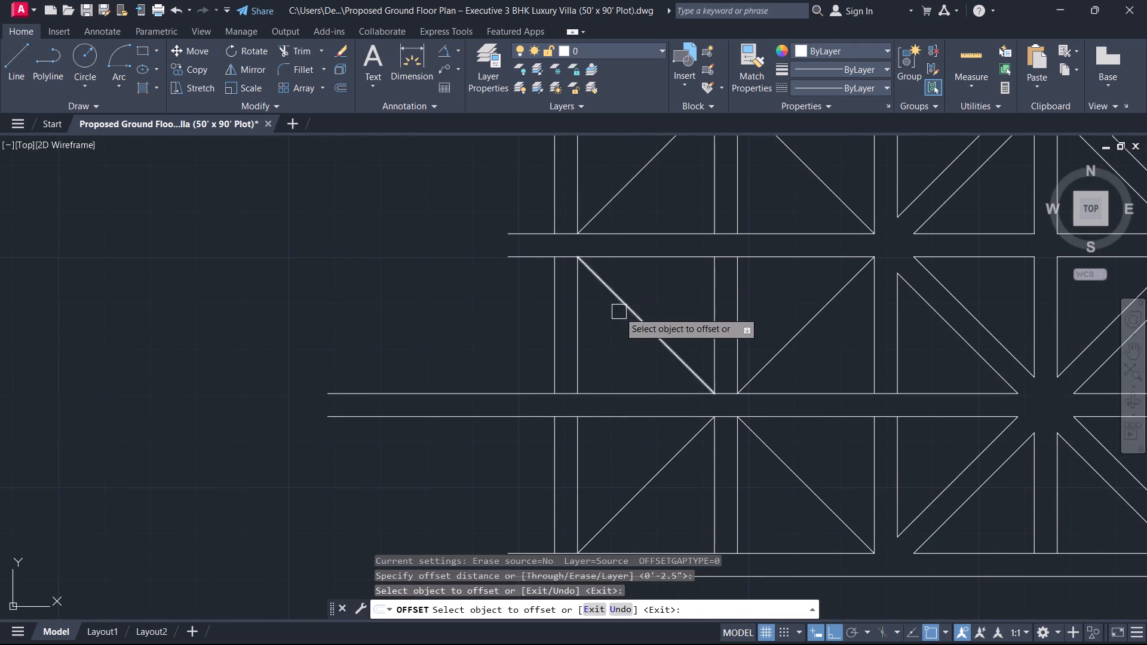
{"action": "left_click", "coordinate": [622, 312]}
{"action": "left_click", "coordinate": [679, 270]}
{"action": "left_click", "coordinate": [624, 315]}
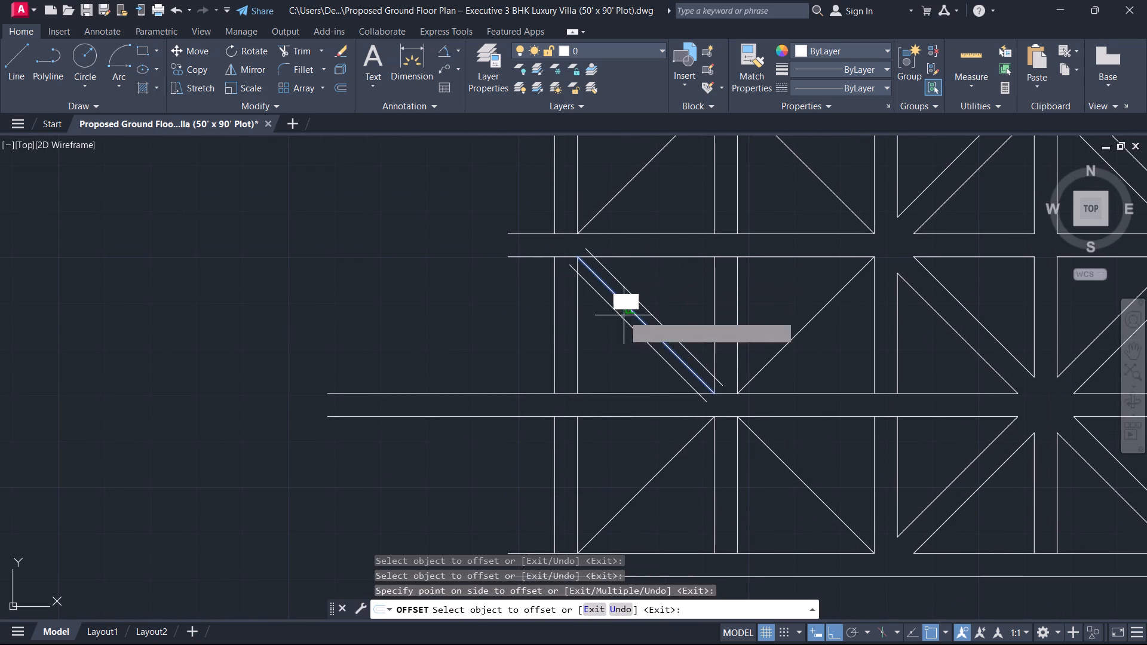
{"action": "left_click_drag", "start_coordinate": [591, 337], "coordinate": [597, 353]}
{"action": "left_click", "coordinate": [654, 466]}
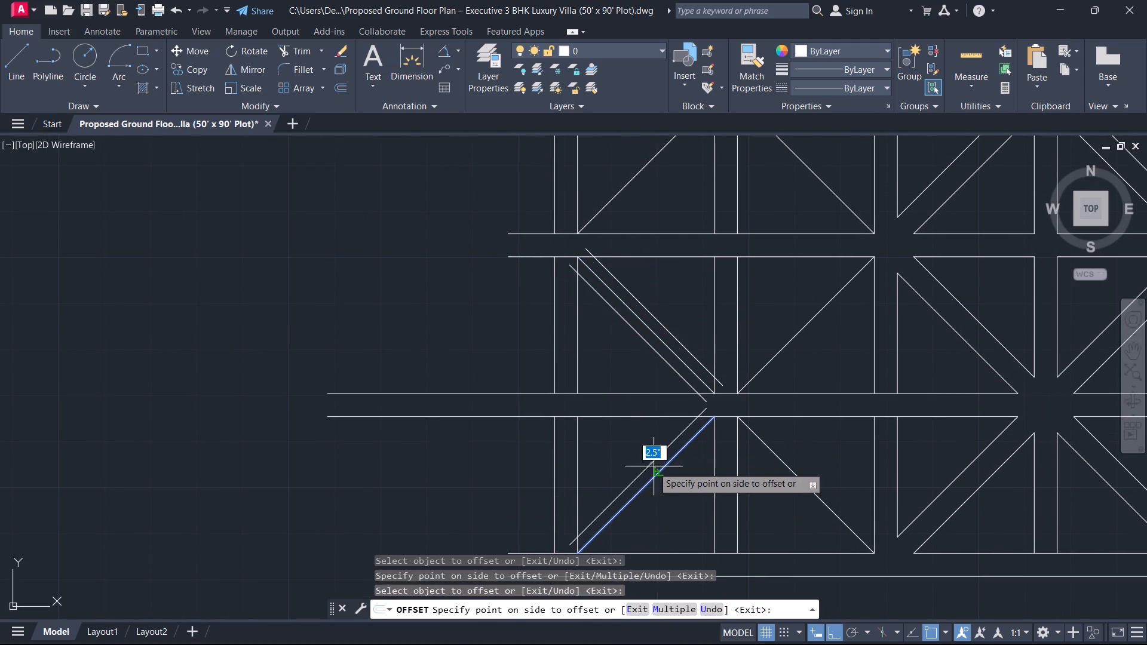
{"action": "left_click", "coordinate": [622, 438]}
{"action": "left_click", "coordinate": [655, 480]}
{"action": "left_click", "coordinate": [668, 493]}
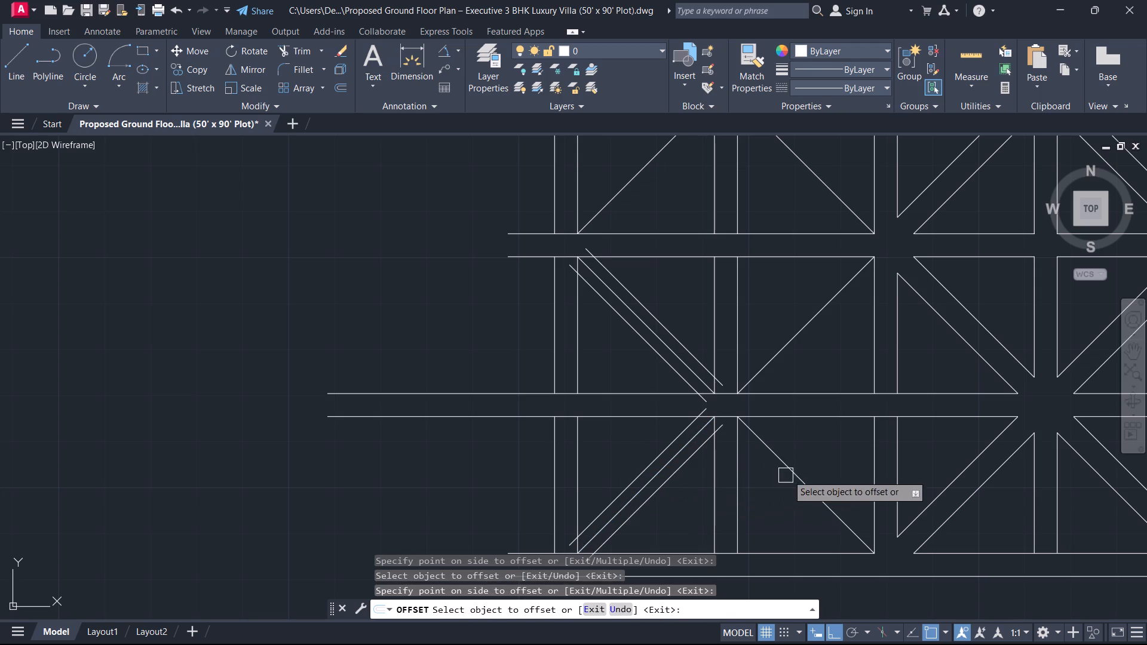
Offset the diagonals in the lower square's two right-hand cells by 2.5" to both sides.
{"action": "left_click", "coordinate": [787, 475]}
{"action": "left_click", "coordinate": [821, 458]}
{"action": "left_click", "coordinate": [792, 479]}
{"action": "left_click", "coordinate": [760, 502]}
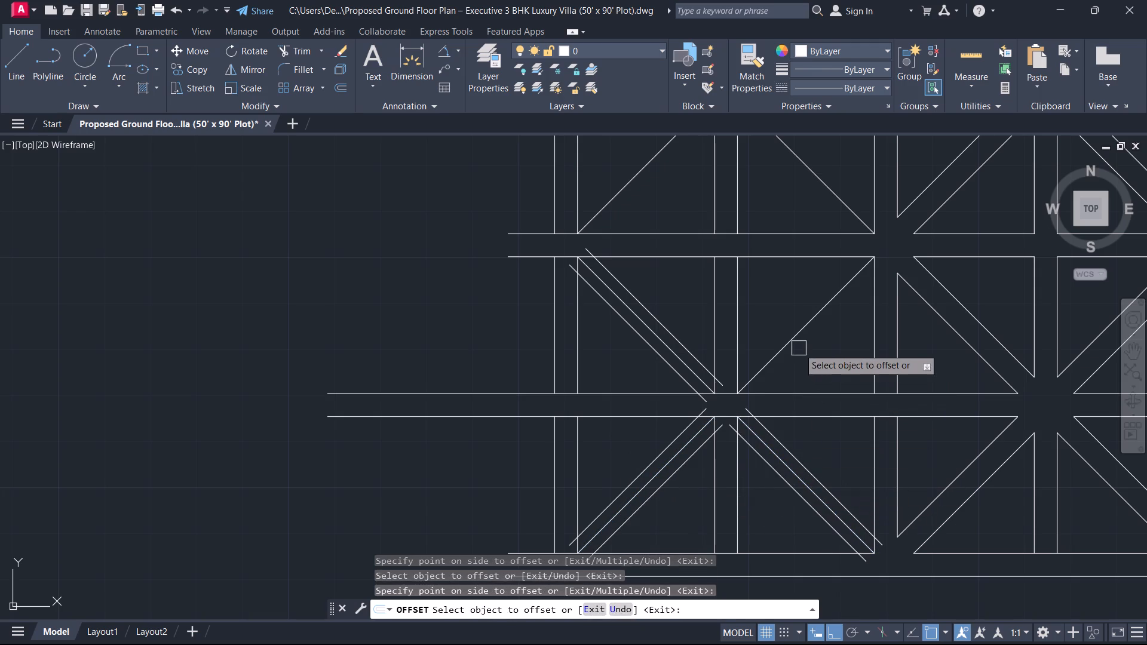
{"action": "left_click", "coordinate": [799, 348]}
{"action": "left_click", "coordinate": [795, 342]}
{"action": "left_click", "coordinate": [855, 371]}
{"action": "left_click", "coordinate": [784, 336]}
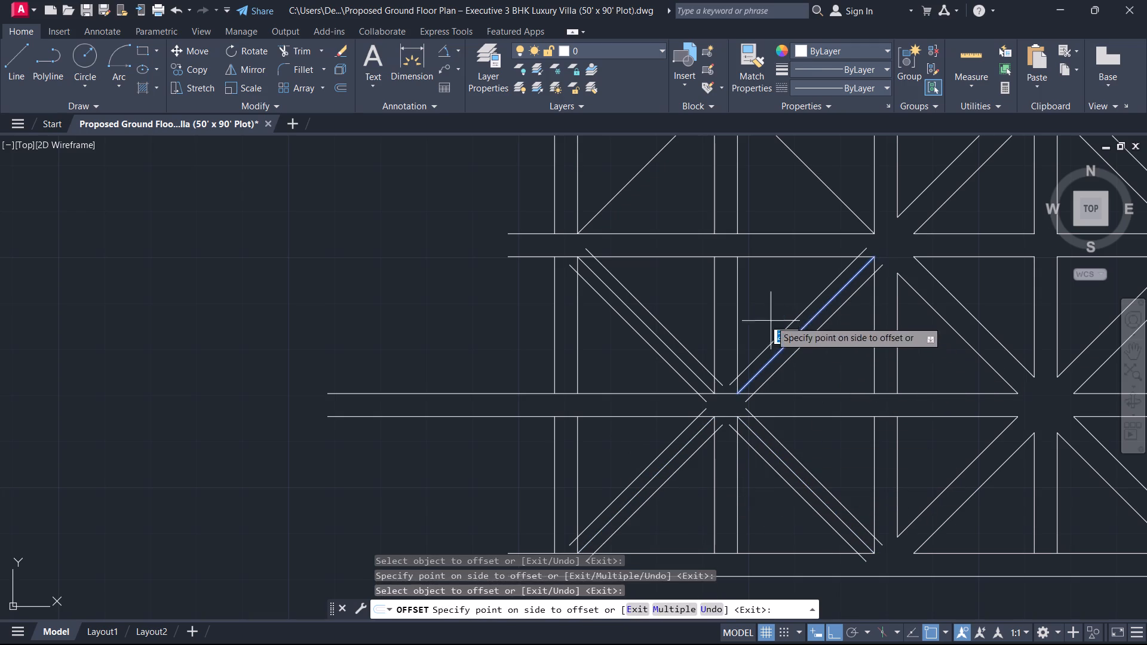
{"action": "left_click", "coordinate": [760, 311]}
Offset the diagonals in the upper square's two bottom cells by 2.5" to both sides.
{"action": "scroll", "coordinate": [714, 275], "scroll_direction": "down", "scroll_amount": 1}
{"action": "middle_click_drag", "start_coordinate": [714, 275], "coordinate": [679, 464]}
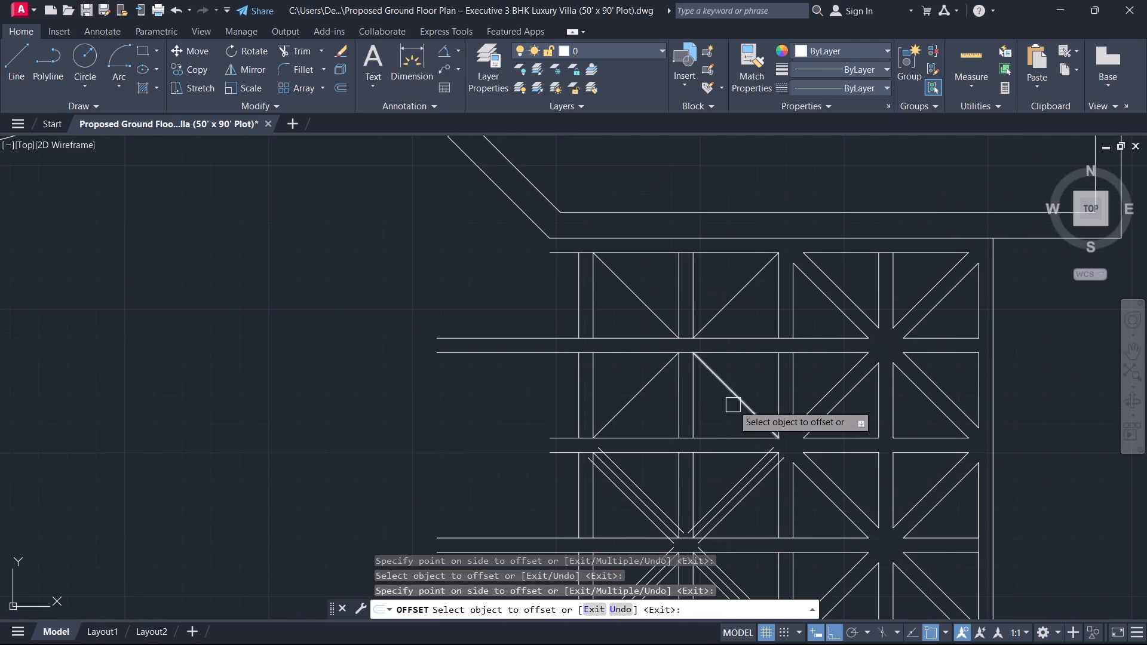
{"action": "left_click", "coordinate": [733, 405]}
{"action": "left_click", "coordinate": [793, 365]}
{"action": "left_click", "coordinate": [725, 395]}
{"action": "left_click", "coordinate": [680, 418]}
{"action": "left_click", "coordinate": [633, 394]}
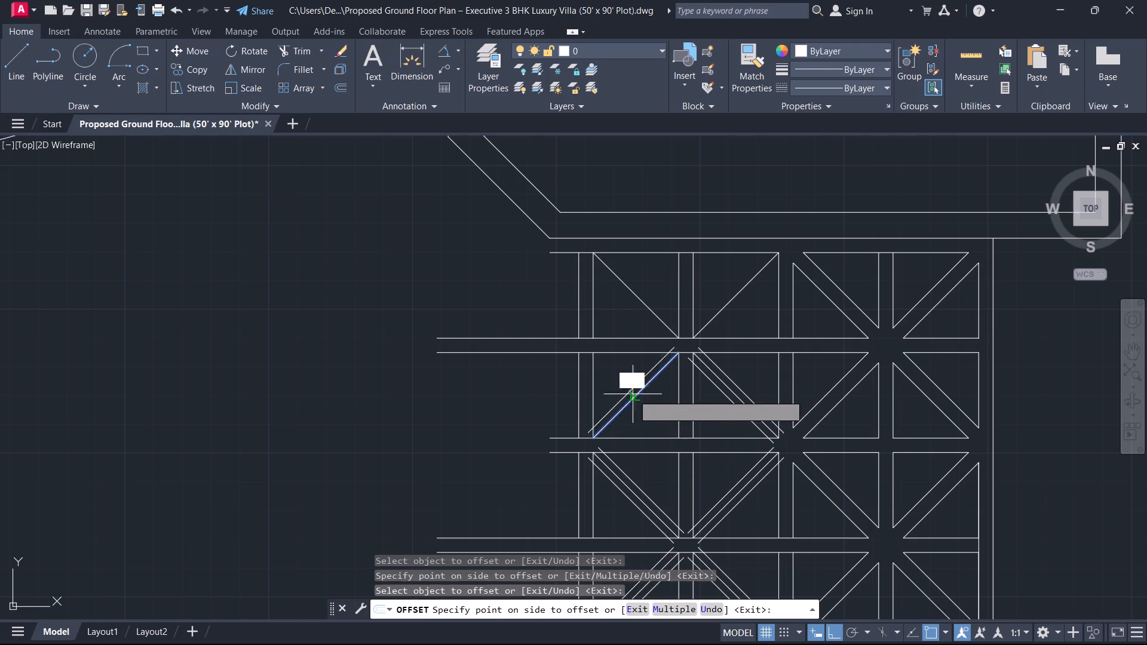
{"action": "left_click", "coordinate": [656, 414]}
{"action": "scroll", "coordinate": [618, 385], "scroll_direction": "up", "scroll_amount": 3}
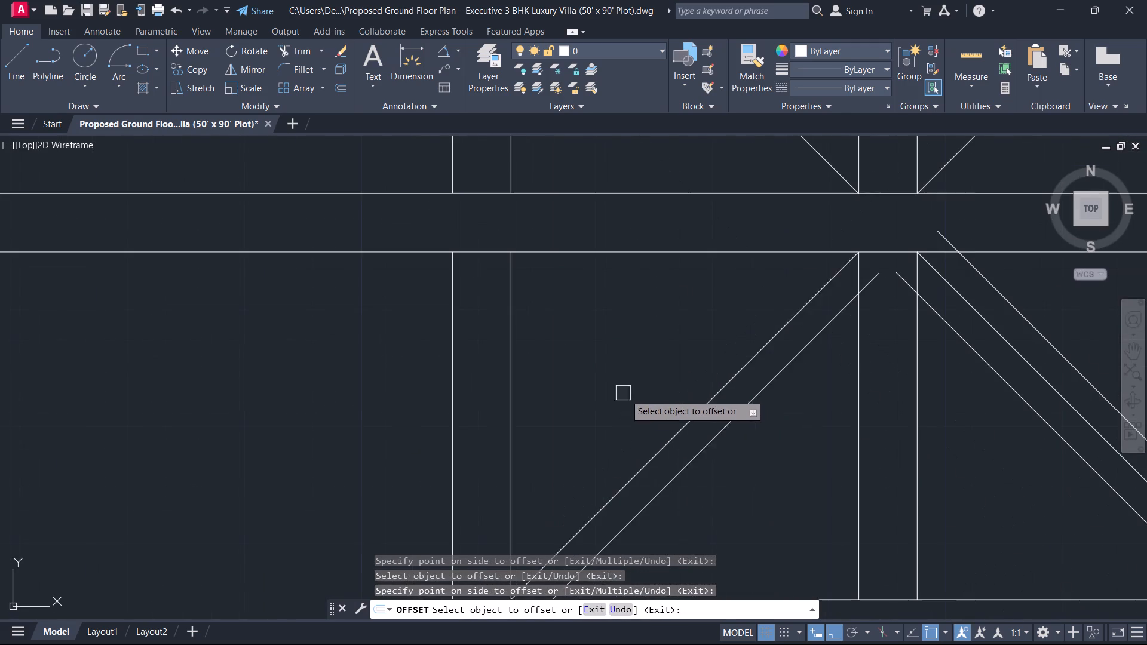
{"action": "left_click", "coordinate": [675, 442]}
{"action": "left_click", "coordinate": [643, 391]}
Offset the diagonals in the upper square's two top cells by 2.5" to both sides.
{"action": "scroll", "coordinate": [685, 374], "scroll_direction": "down", "scroll_amount": 3}
{"action": "middle_click_drag", "start_coordinate": [685, 374], "coordinate": [671, 451]}
{"action": "scroll", "coordinate": [671, 446], "scroll_direction": "up", "scroll_amount": 1}
{"action": "scroll", "coordinate": [712, 355], "scroll_direction": "up", "scroll_amount": 1}
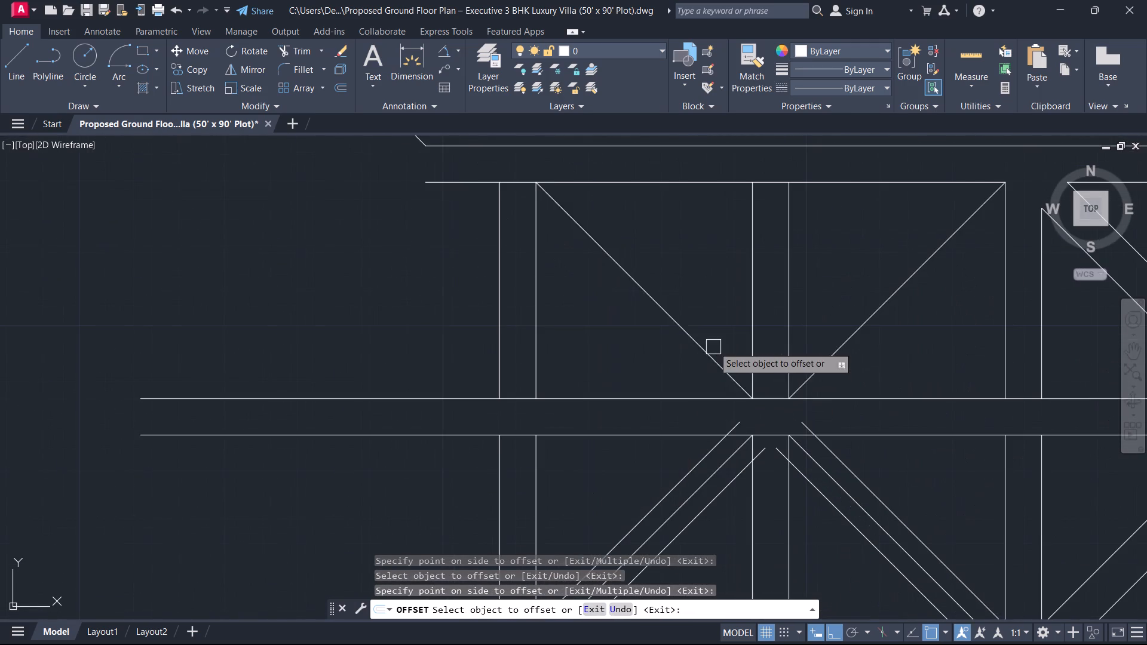
{"action": "left_click", "coordinate": [700, 351]}
{"action": "left_click", "coordinate": [681, 358]}
{"action": "left_click_drag", "start_coordinate": [706, 349], "coordinate": [719, 334]}
{"action": "left_click", "coordinate": [743, 303]}
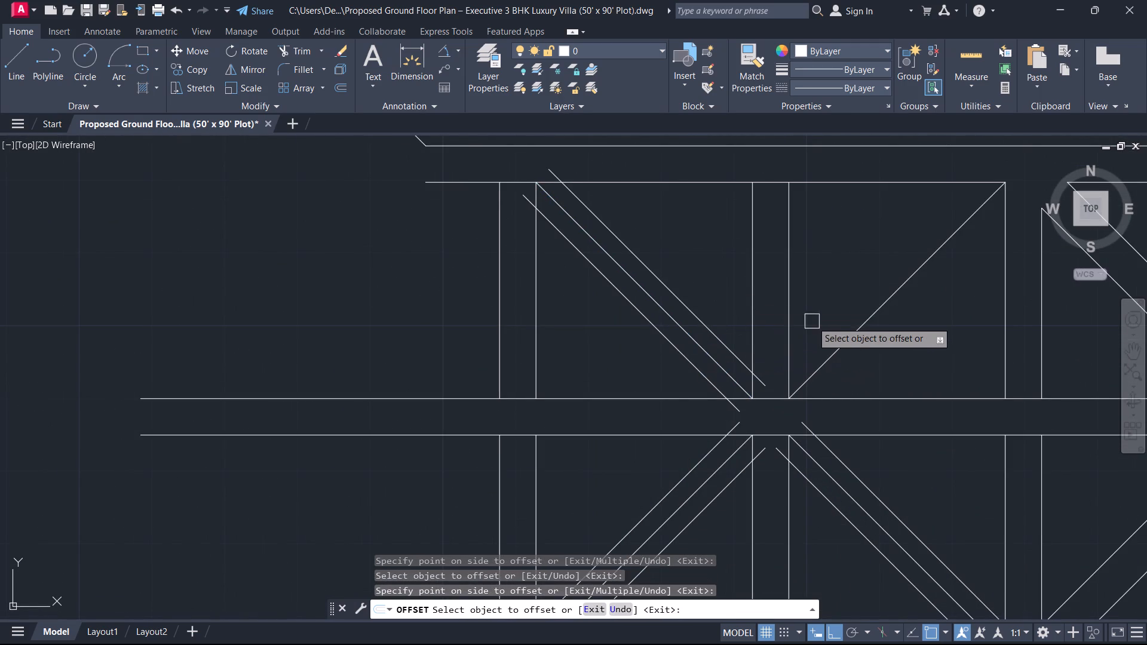
{"action": "left_click", "coordinate": [839, 341]}
{"action": "left_click", "coordinate": [865, 351]}
{"action": "left_click", "coordinate": [851, 340]}
{"action": "left_click", "coordinate": [824, 315]}
{"action": "key", "text": "Escape"}
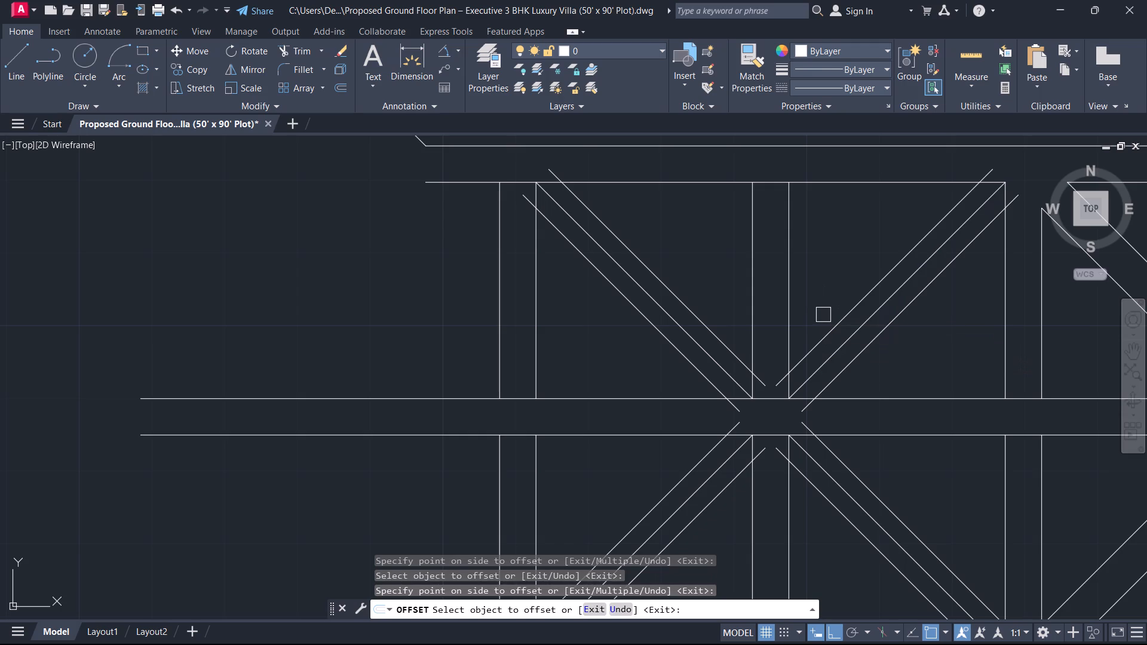
Trim the ends of the upper square's top-right diagonal brace at the square's centre and at its top-right corner.
{"action": "type", "text": "TR"}
{"action": "key", "text": "space"}
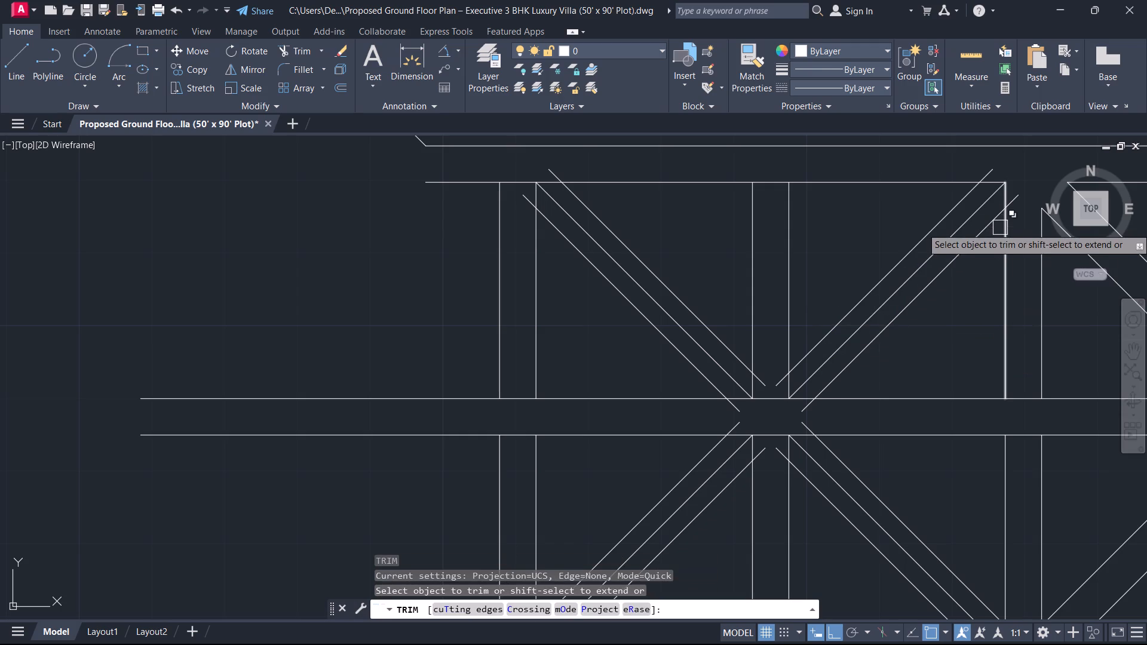
{"action": "scroll", "coordinate": [808, 395], "scroll_direction": "up", "scroll_amount": 2}
{"action": "left_click", "coordinate": [775, 417]}
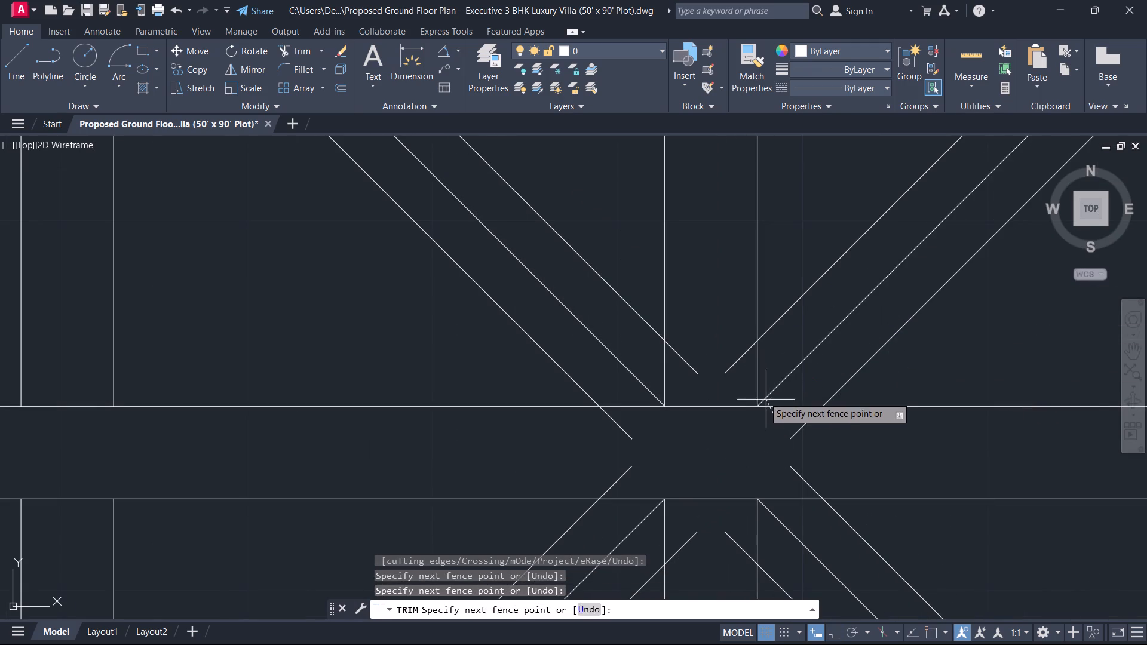
{"action": "left_click", "coordinate": [746, 395]}
{"action": "scroll", "coordinate": [811, 372], "scroll_direction": "down", "scroll_amount": 2}
{"action": "scroll", "coordinate": [962, 284], "scroll_direction": "down", "scroll_amount": 1}
{"action": "middle_click_drag", "start_coordinate": [966, 284], "coordinate": [786, 419]}
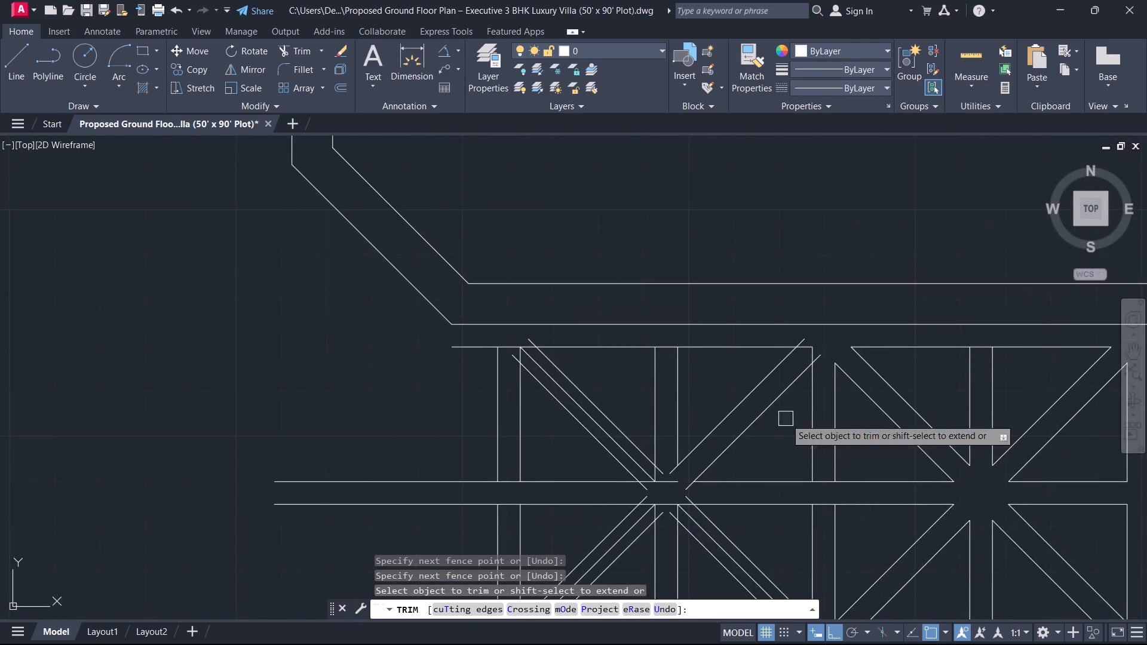
{"action": "scroll", "coordinate": [804, 386], "scroll_direction": "up", "scroll_amount": 3}
{"action": "left_click", "coordinate": [861, 312]}
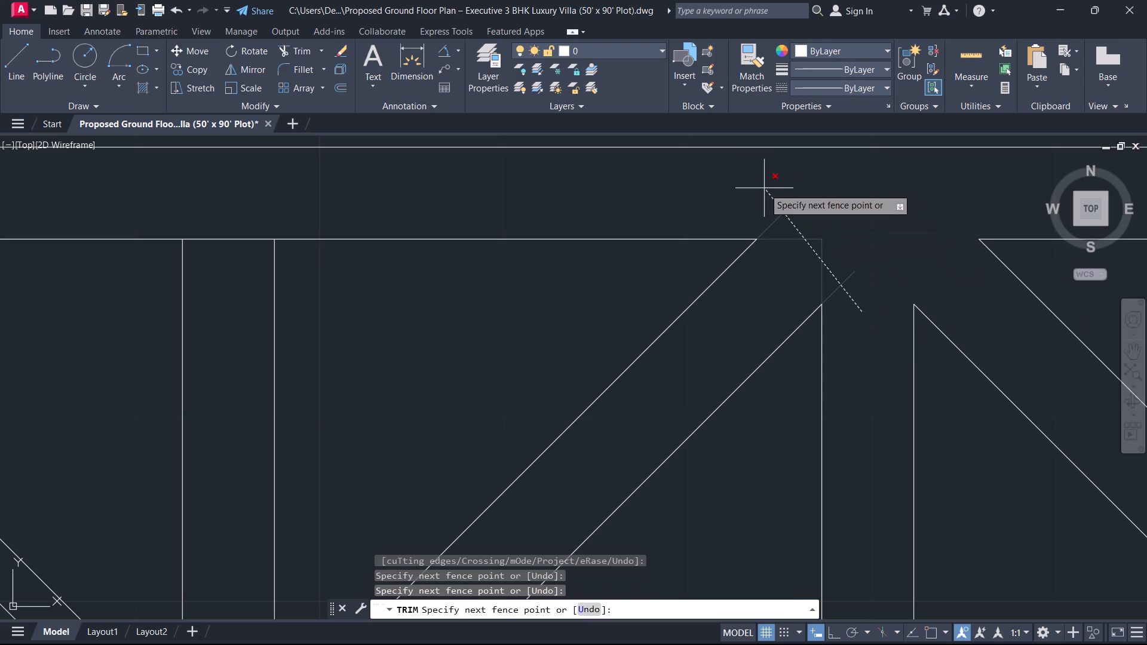
{"action": "left_click_drag", "start_coordinate": [764, 188], "coordinate": [780, 204]}
Trim the upper square's top edge where it crosses the central vertical strip.
{"action": "scroll", "coordinate": [741, 330], "scroll_direction": "down", "scroll_amount": 3}
{"action": "scroll", "coordinate": [598, 357], "scroll_direction": "up", "scroll_amount": 2}
{"action": "middle_click_drag", "start_coordinate": [582, 317], "coordinate": [799, 287]}
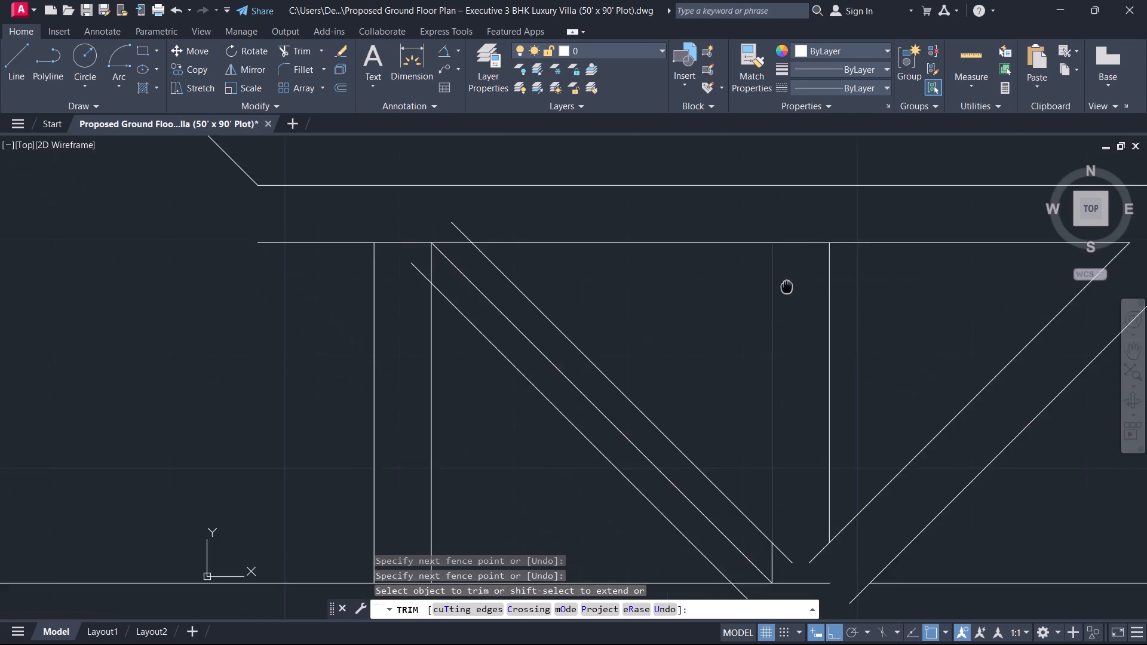
{"action": "middle_click_drag", "start_coordinate": [799, 287], "coordinate": [784, 309]}
{"action": "left_click", "coordinate": [815, 315]}
{"action": "left_click", "coordinate": [807, 247]}
Trim the brace ends, centre diagonal and crossing grid lines at the upper square's top-left corner.
{"action": "middle_click_drag", "start_coordinate": [511, 300], "coordinate": [526, 309]}
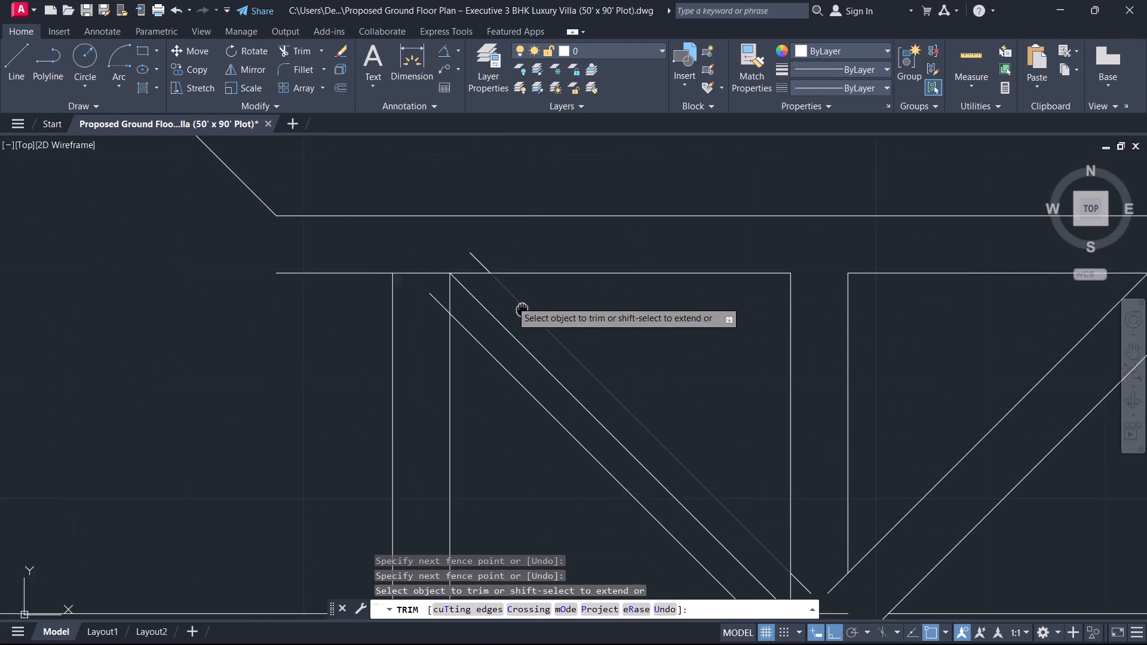
{"action": "middle_click_drag", "start_coordinate": [526, 309], "coordinate": [741, 376]}
{"action": "scroll", "coordinate": [709, 306], "scroll_direction": "up", "scroll_amount": 1}
{"action": "left_click_drag", "start_coordinate": [709, 306], "coordinate": [702, 313]}
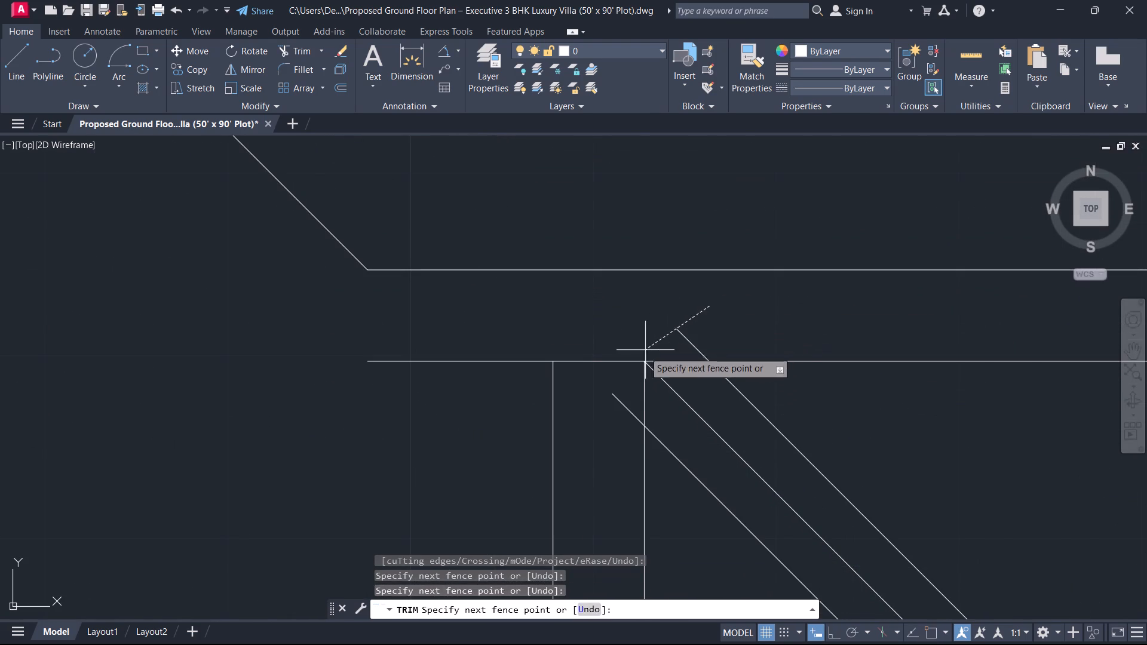
{"action": "left_click", "coordinate": [631, 361]}
{"action": "left_click_drag", "start_coordinate": [688, 333], "coordinate": [686, 338]}
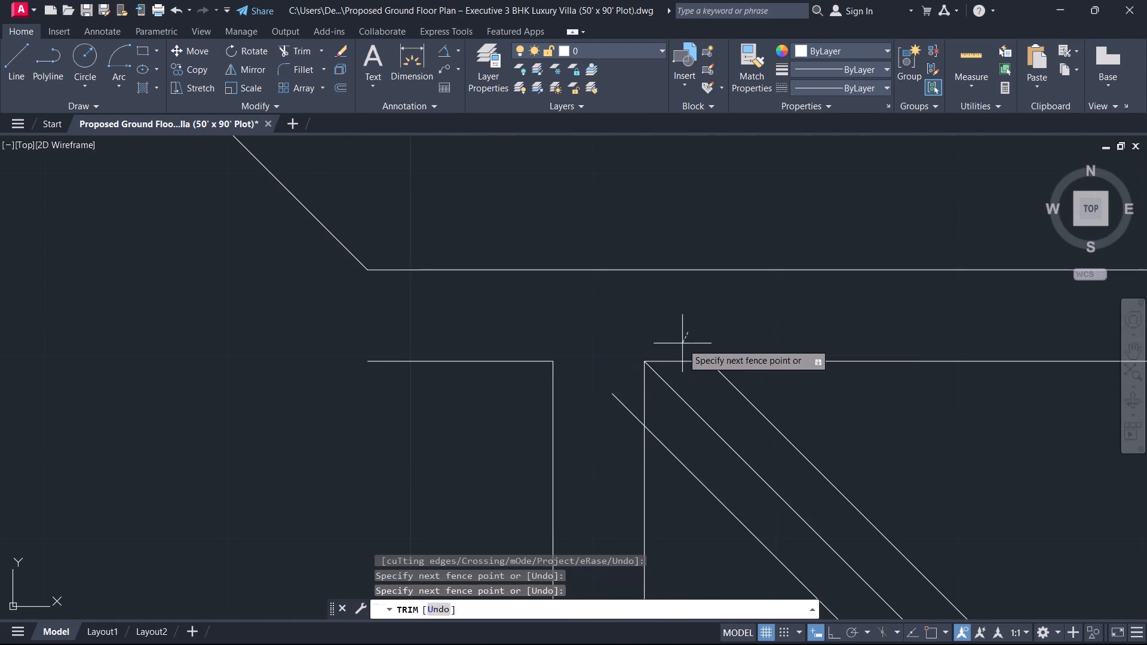
{"action": "left_click", "coordinate": [637, 377]}
{"action": "left_click", "coordinate": [639, 370]}
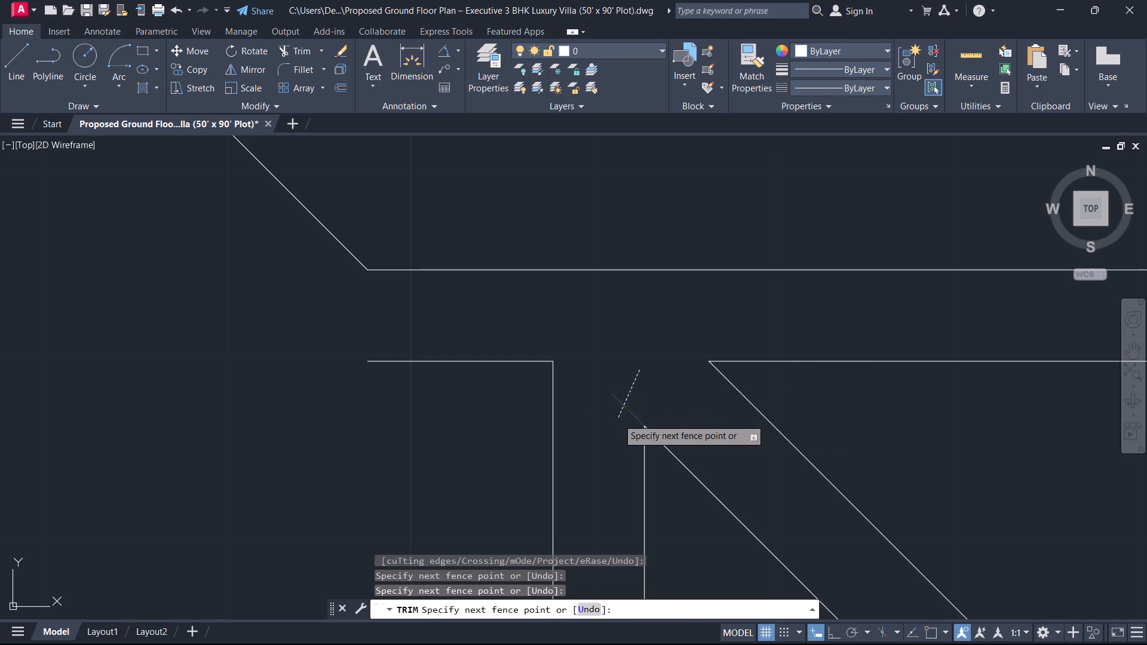
{"action": "left_click", "coordinate": [618, 419]}
Trim the brace ends, centre diagonal and crossing grid lines at the upper square's bottom-left corner.
{"action": "scroll", "coordinate": [618, 419], "scroll_direction": "down", "scroll_amount": 4}
{"action": "middle_click_drag", "start_coordinate": [677, 523], "coordinate": [744, 310]}
{"action": "scroll", "coordinate": [726, 357], "scroll_direction": "up", "scroll_amount": 2}
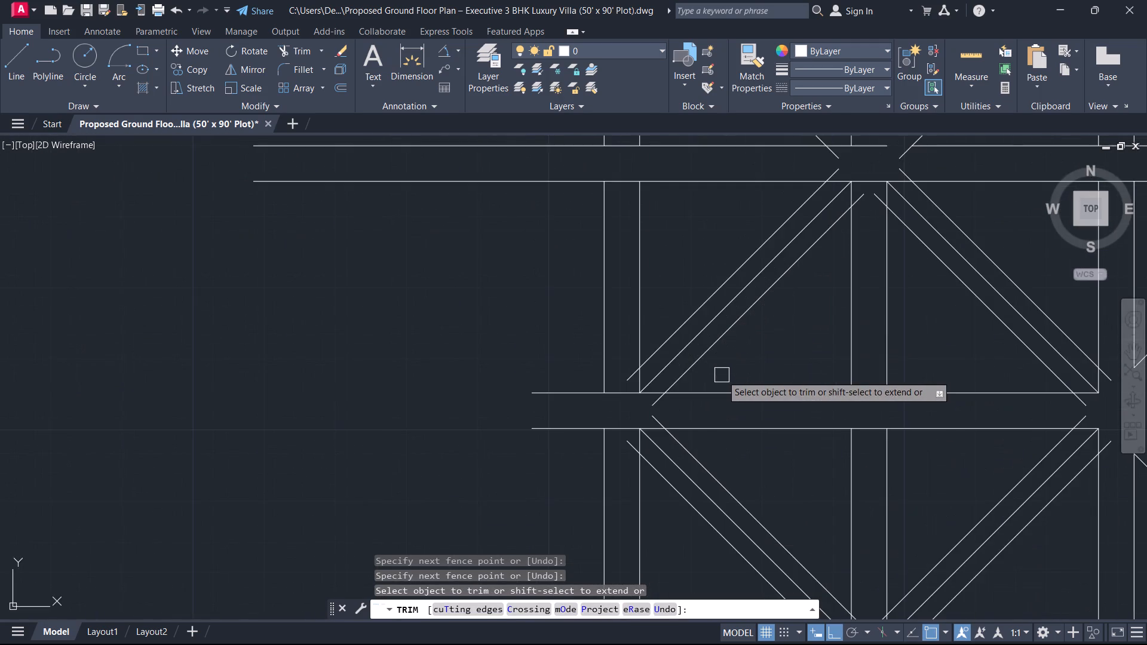
{"action": "scroll", "coordinate": [707, 373], "scroll_direction": "up", "scroll_amount": 2}
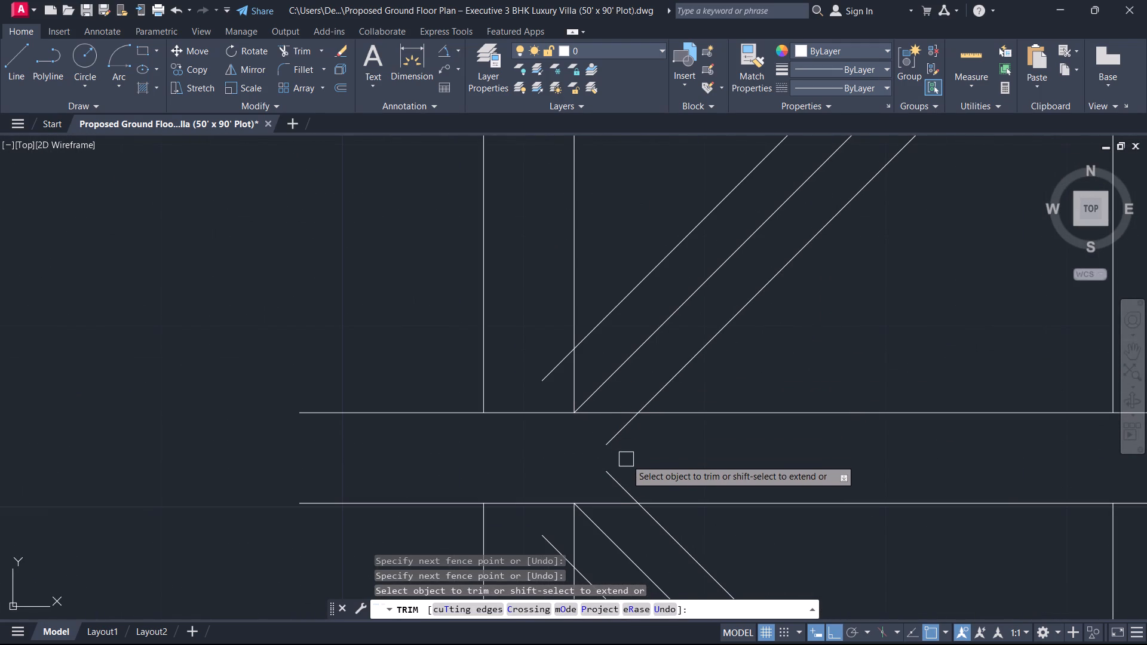
{"action": "left_click", "coordinate": [626, 459]}
{"action": "left_click", "coordinate": [533, 343]}
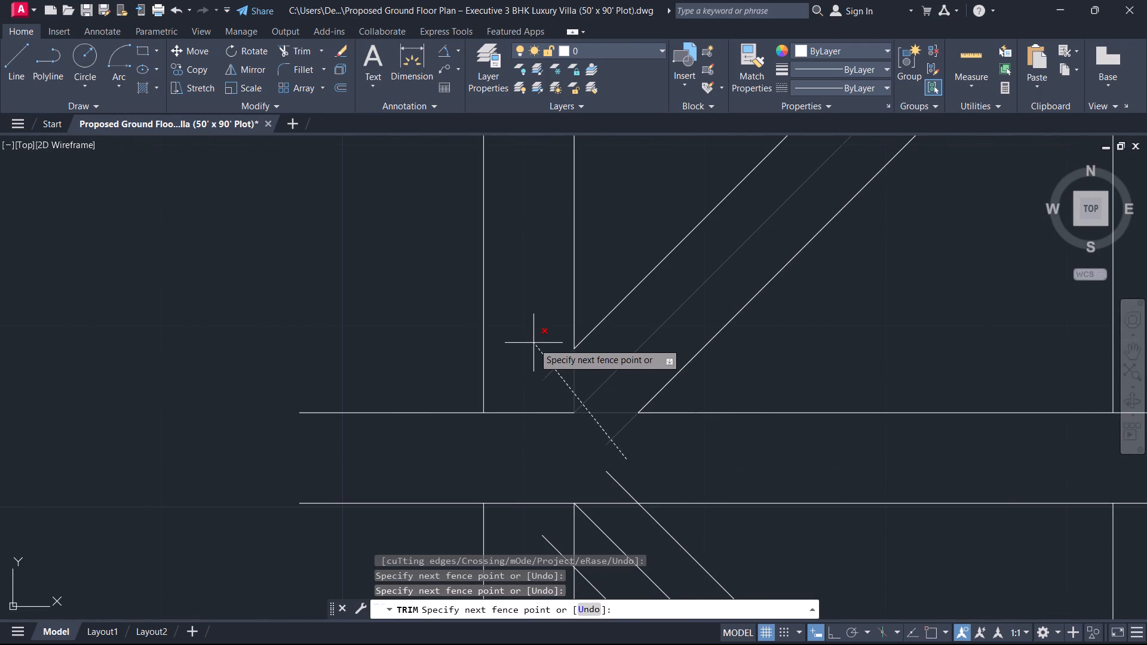
Trim the remaining brace ends and grid lines crossing the upper square's centre to leave an open junction.
{"action": "scroll", "coordinate": [555, 403], "scroll_direction": "down", "scroll_amount": 4}
{"action": "scroll", "coordinate": [695, 330], "scroll_direction": "up", "scroll_amount": 4}
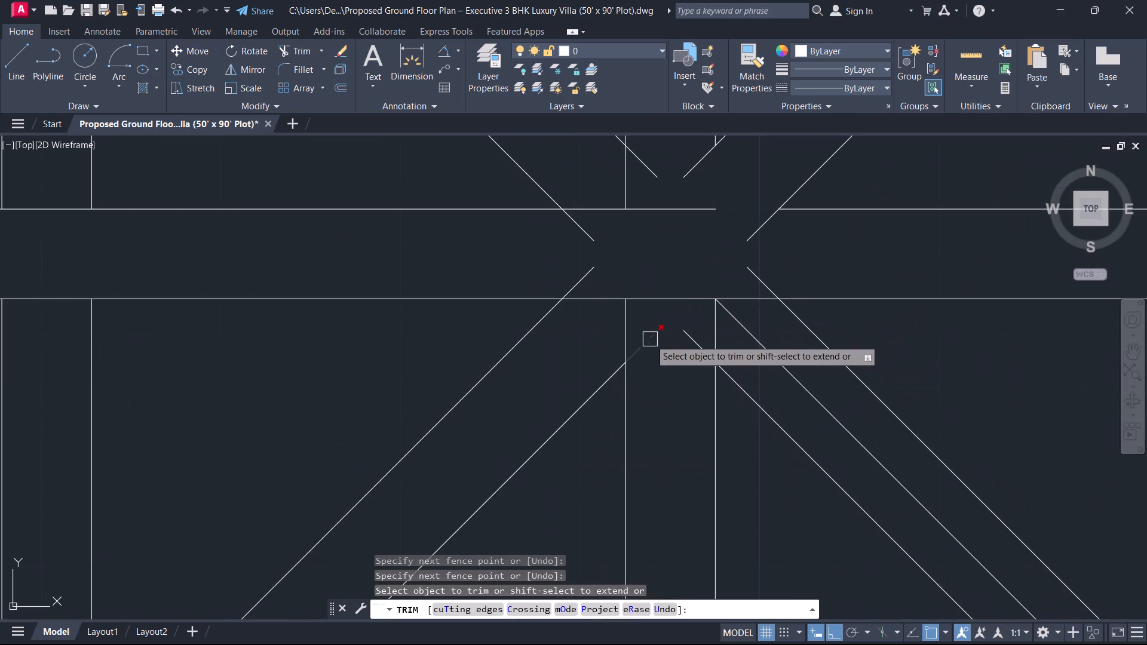
{"action": "left_click", "coordinate": [658, 342]}
{"action": "left_click", "coordinate": [669, 360]}
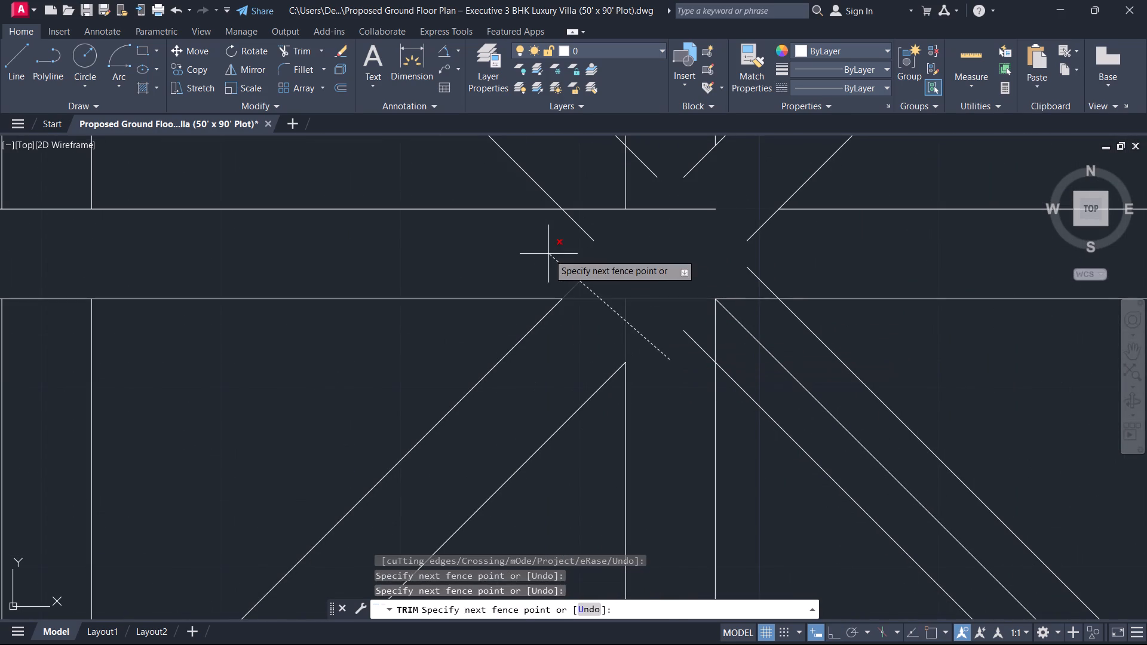
{"action": "left_click", "coordinate": [548, 254]}
{"action": "left_click", "coordinate": [559, 258]}
{"action": "left_click", "coordinate": [660, 152]}
{"action": "left_click", "coordinate": [666, 207]}
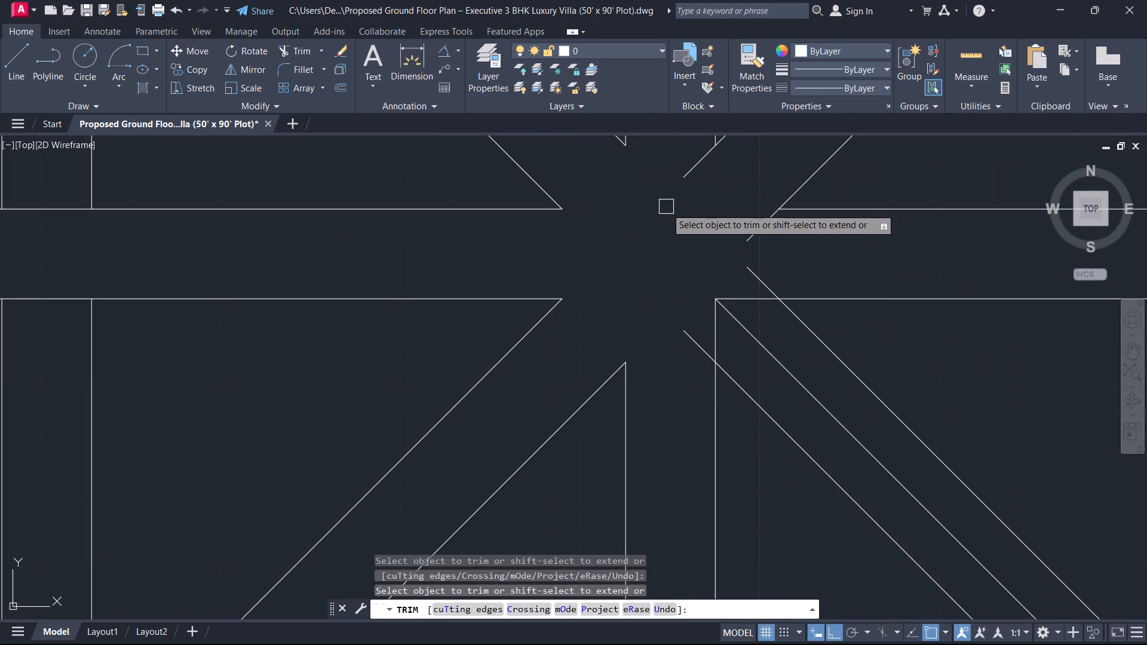
{"action": "left_click", "coordinate": [784, 244]}
{"action": "left_click", "coordinate": [673, 158]}
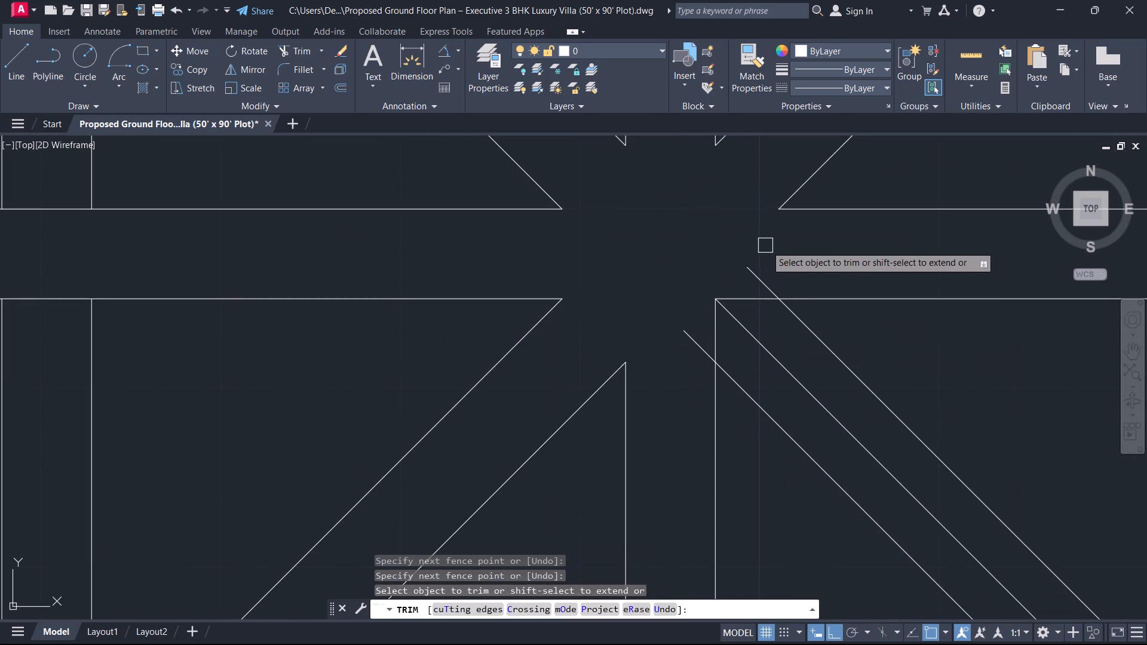
{"action": "left_click", "coordinate": [778, 254]}
{"action": "left_click", "coordinate": [679, 342]}
Trim the brace ends and crossing grid lines at the upper square's bottom-right corner.
{"action": "scroll", "coordinate": [679, 334], "scroll_direction": "down", "scroll_amount": 1}
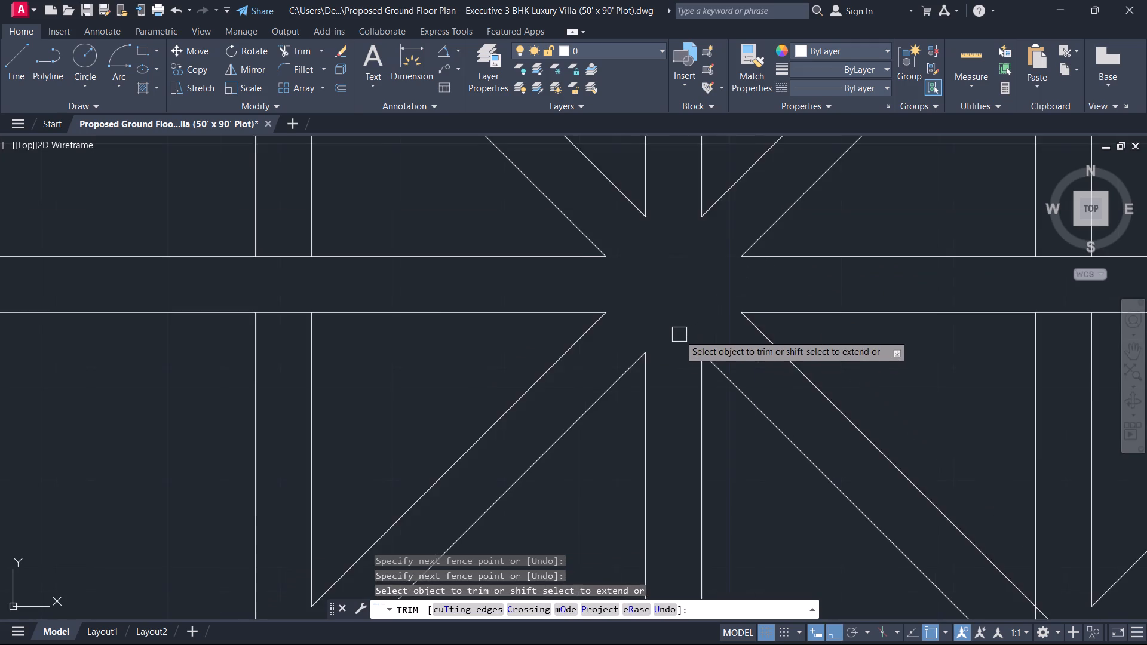
{"action": "scroll", "coordinate": [679, 334], "scroll_direction": "down", "scroll_amount": 2}
{"action": "scroll", "coordinate": [848, 462], "scroll_direction": "up", "scroll_amount": 3}
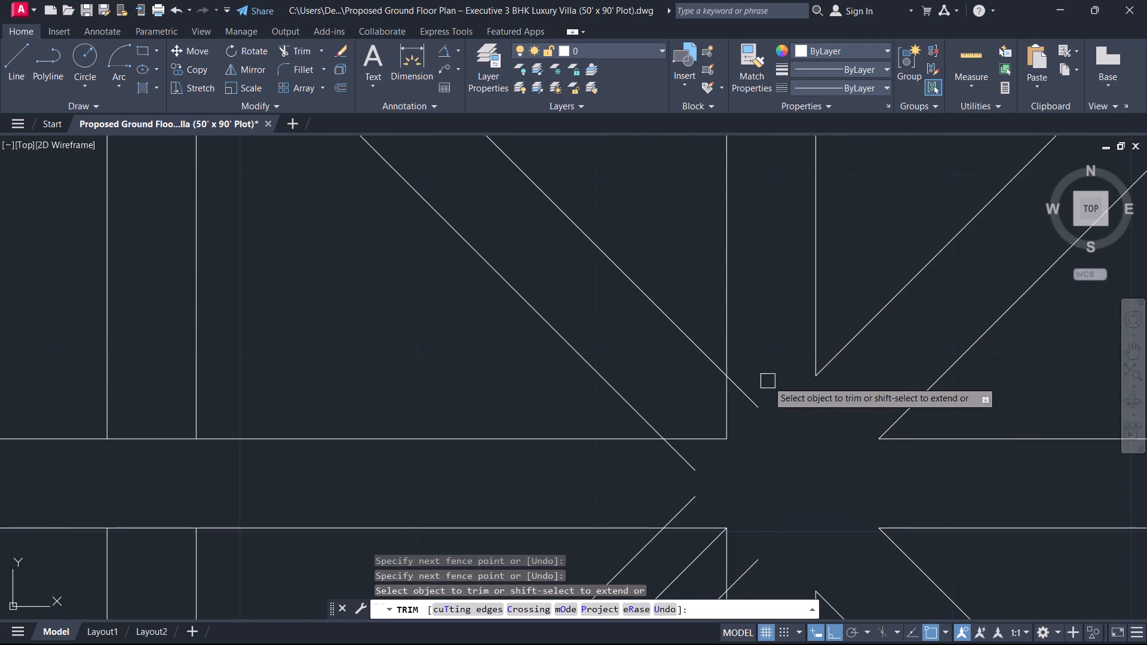
{"action": "left_click", "coordinate": [768, 381]}
{"action": "left_click", "coordinate": [657, 474]}
Trim the horizontal strip lines between the upper and lower squares where they cross the central vertical strip.
{"action": "scroll", "coordinate": [589, 404], "scroll_direction": "down", "scroll_amount": 3}
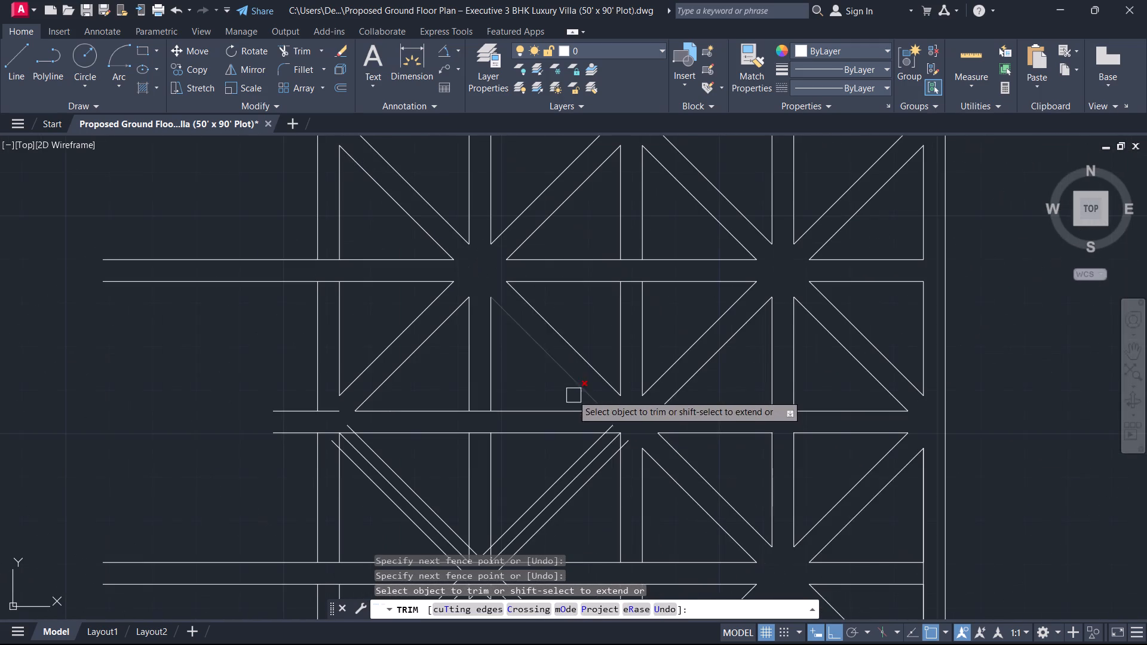
{"action": "scroll", "coordinate": [480, 414], "scroll_direction": "up", "scroll_amount": 1}
{"action": "left_click", "coordinate": [473, 410]}
{"action": "scroll", "coordinate": [472, 431], "scroll_direction": "down", "scroll_amount": 1}
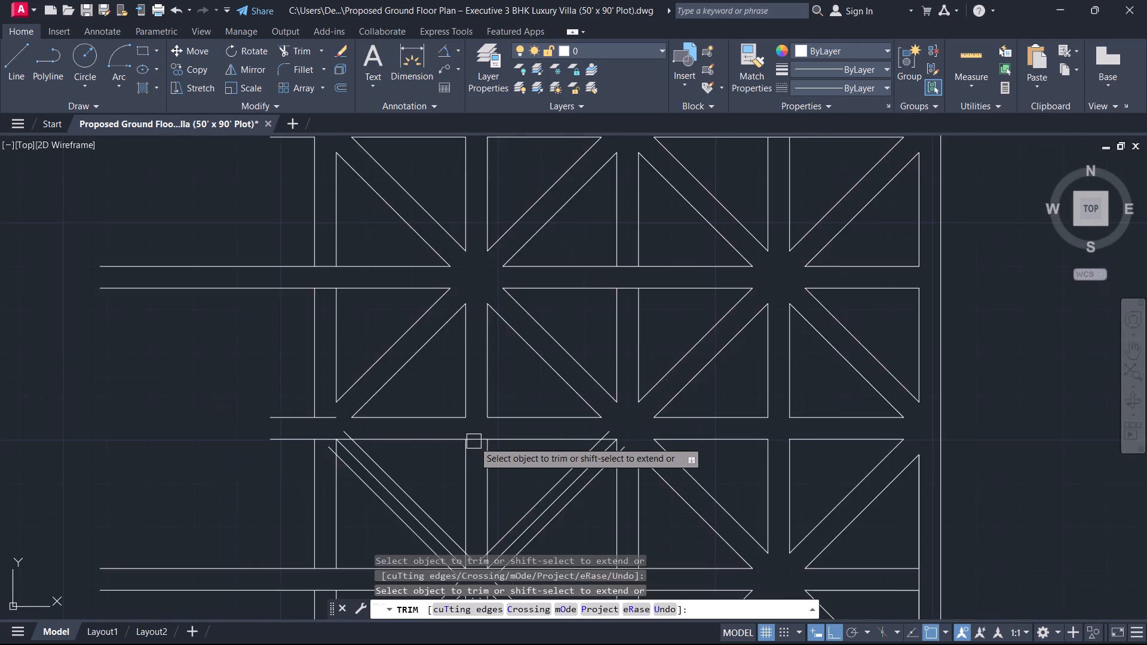
{"action": "scroll", "coordinate": [474, 443], "scroll_direction": "down", "scroll_amount": 1}
{"action": "scroll", "coordinate": [475, 450], "scroll_direction": "up", "scroll_amount": 2}
{"action": "middle_click_drag", "start_coordinate": [471, 450], "coordinate": [542, 360]}
{"action": "left_click", "coordinate": [548, 352]}
{"action": "left_click", "coordinate": [547, 305]}
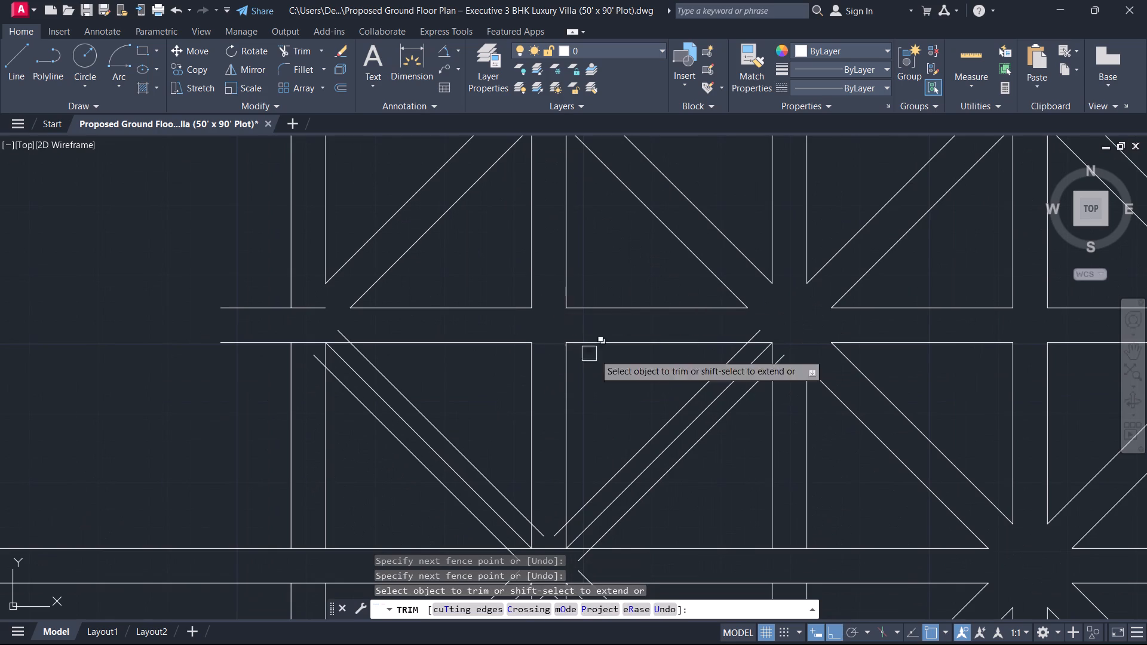
Trim the brace ends, centre diagonals and crossing grid lines at the lower square's top-right and top-left corners.
{"action": "scroll", "coordinate": [817, 365], "scroll_direction": "up", "scroll_amount": 2}
{"action": "left_click_drag", "start_coordinate": [753, 376], "coordinate": [751, 370]}
{"action": "left_click", "coordinate": [652, 258]}
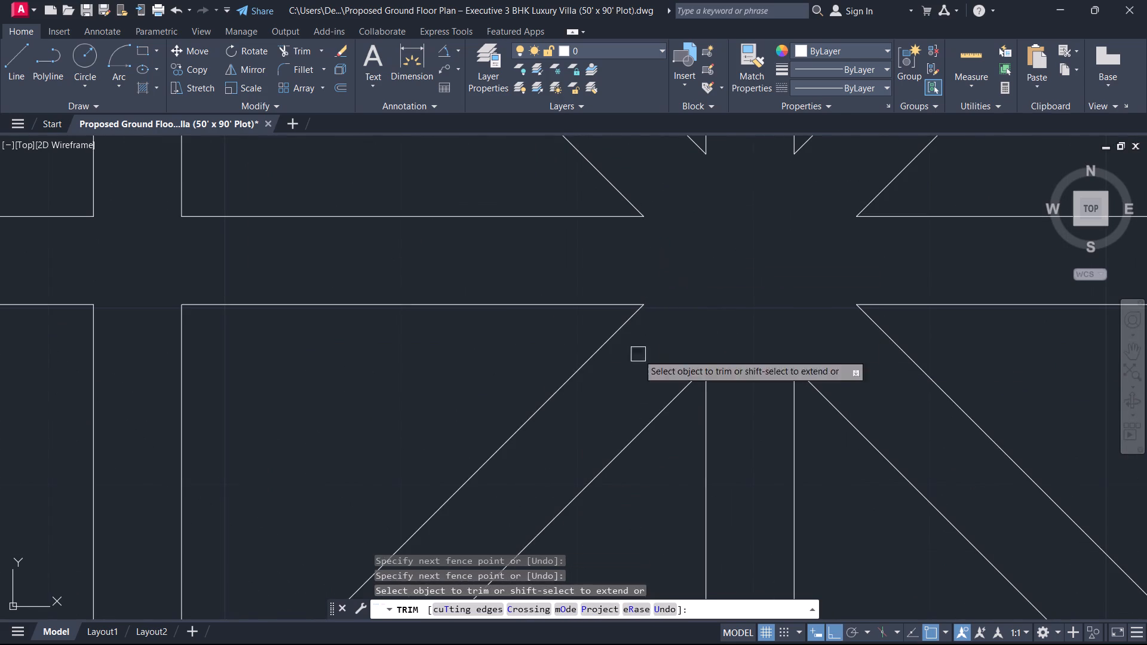
{"action": "scroll", "coordinate": [615, 369], "scroll_direction": "down", "scroll_amount": 3}
{"action": "middle_click_drag", "start_coordinate": [462, 399], "coordinate": [706, 350]}
{"action": "scroll", "coordinate": [589, 378], "scroll_direction": "up", "scroll_amount": 3}
{"action": "middle_click_drag", "start_coordinate": [554, 285], "coordinate": [553, 340]}
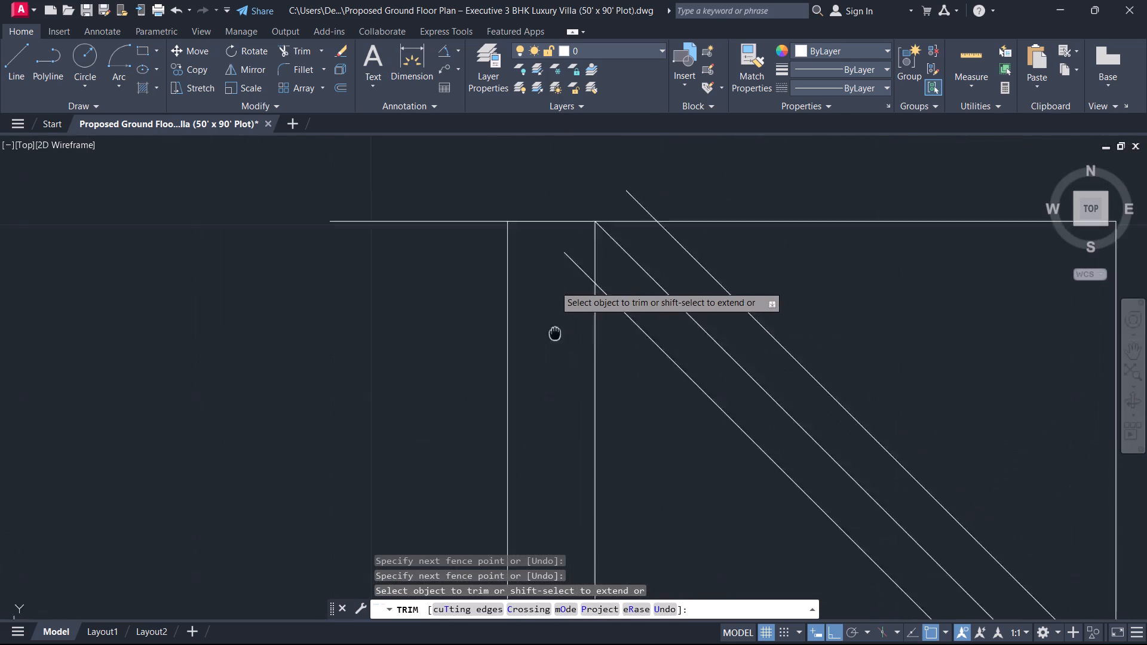
{"action": "middle_click_drag", "start_coordinate": [553, 340], "coordinate": [536, 443]}
{"action": "left_click", "coordinate": [538, 438]}
{"action": "left_click", "coordinate": [629, 289]}
Trim the lower square's bottom-right corner brace ends and its bottom edge across the central vertical strip.
{"action": "scroll", "coordinate": [592, 358], "scroll_direction": "down", "scroll_amount": 2}
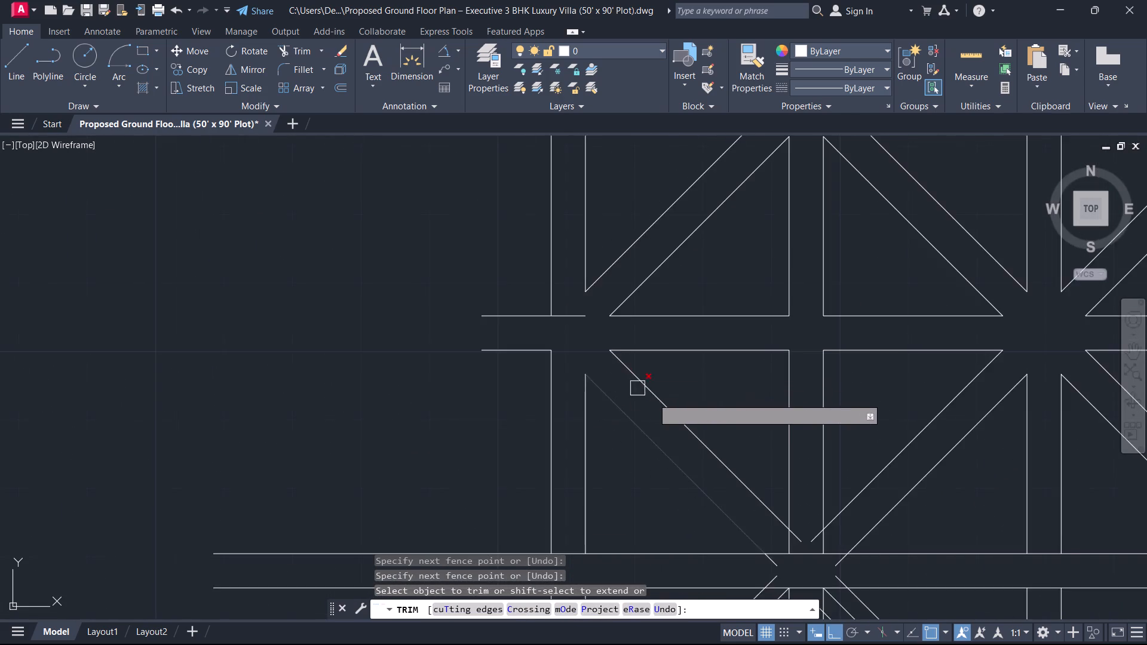
{"action": "scroll", "coordinate": [652, 398], "scroll_direction": "down", "scroll_amount": 1}
{"action": "middle_click_drag", "start_coordinate": [670, 410], "coordinate": [522, 122]}
{"action": "scroll", "coordinate": [717, 391], "scroll_direction": "up", "scroll_amount": 3}
{"action": "left_click", "coordinate": [830, 230]}
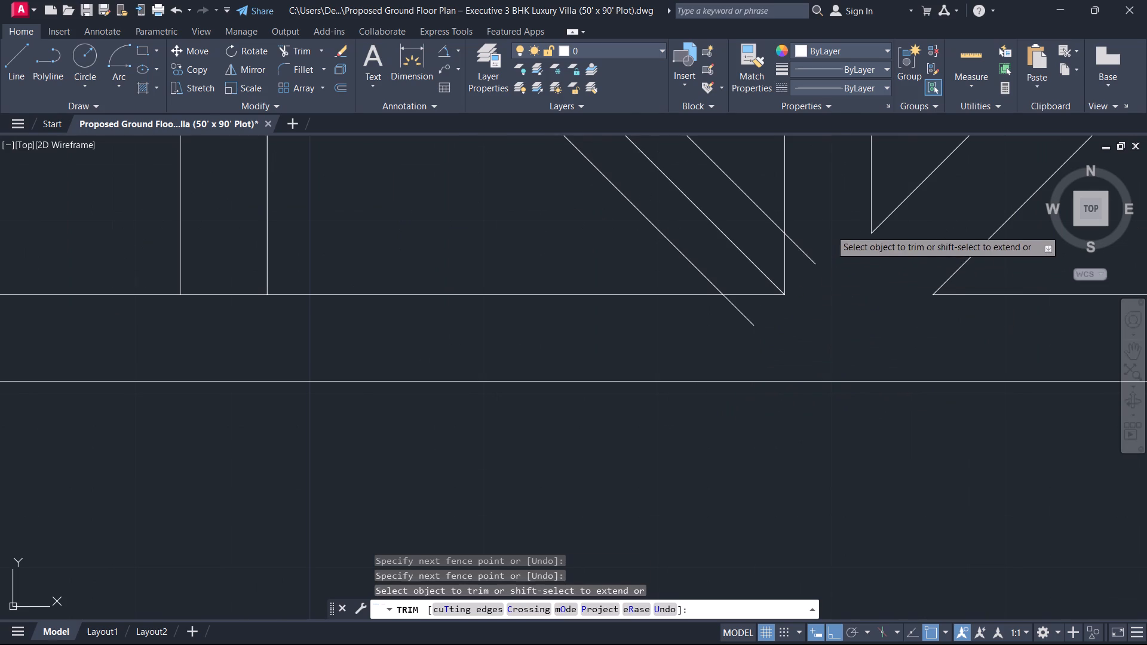
{"action": "left_click", "coordinate": [711, 344]}
{"action": "scroll", "coordinate": [381, 368], "scroll_direction": "down", "scroll_amount": 2}
{"action": "middle_click_drag", "start_coordinate": [388, 356], "coordinate": [884, 386]}
{"action": "scroll", "coordinate": [858, 367], "scroll_direction": "up", "scroll_amount": 1}
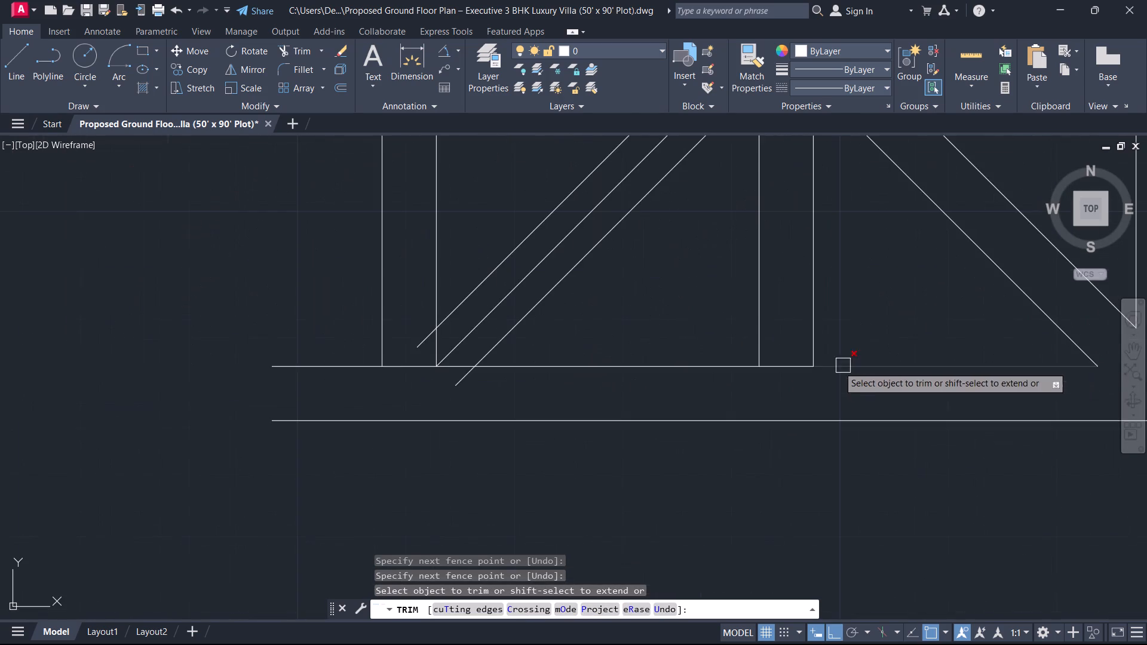
{"action": "left_click", "coordinate": [787, 365]}
Trim the brace ends, centre diagonal and crossing grid lines at the lower square's bottom-left corner.
{"action": "scroll", "coordinate": [645, 367], "scroll_direction": "down", "scroll_amount": 1}
{"action": "scroll", "coordinate": [568, 388], "scroll_direction": "up", "scroll_amount": 3}
{"action": "middle_click_drag", "start_coordinate": [582, 401], "coordinate": [881, 506]}
{"action": "left_click_drag", "start_coordinate": [746, 463], "coordinate": [742, 462]}
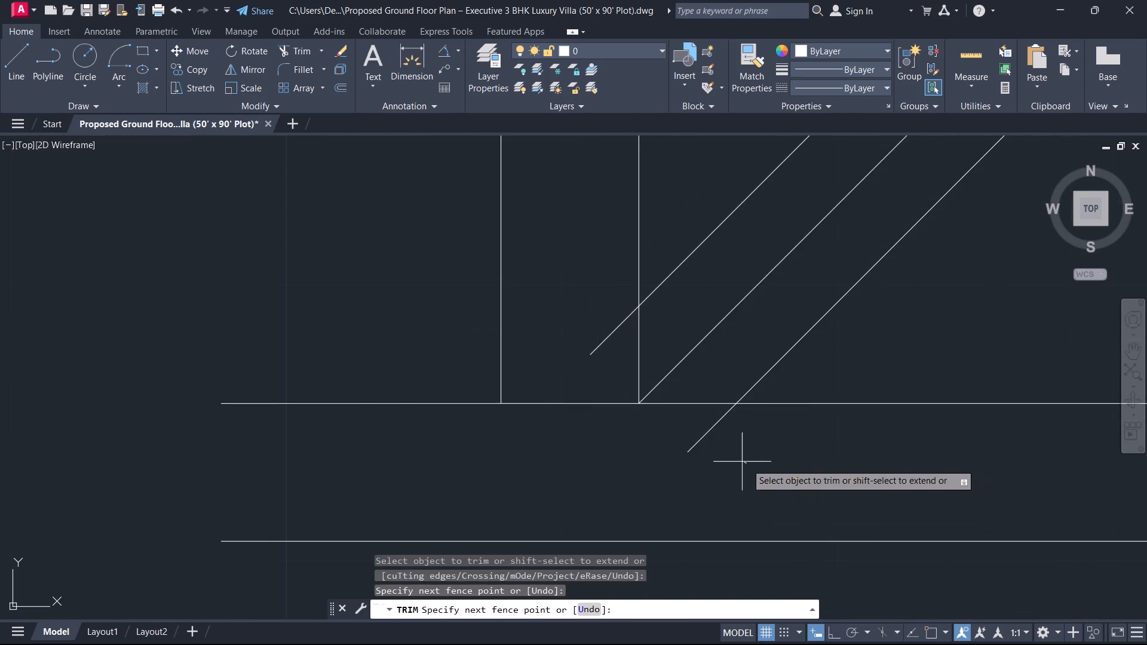
{"action": "left_click_drag", "start_coordinate": [742, 462], "coordinate": [737, 457]}
{"action": "left_click", "coordinate": [576, 318]}
{"action": "left_click", "coordinate": [594, 348]}
{"action": "left_click", "coordinate": [590, 417]}
Trim the two upper braces' ends and the crossing grid lines at the lower square's centre.
{"action": "scroll", "coordinate": [590, 395], "scroll_direction": "down", "scroll_amount": 2}
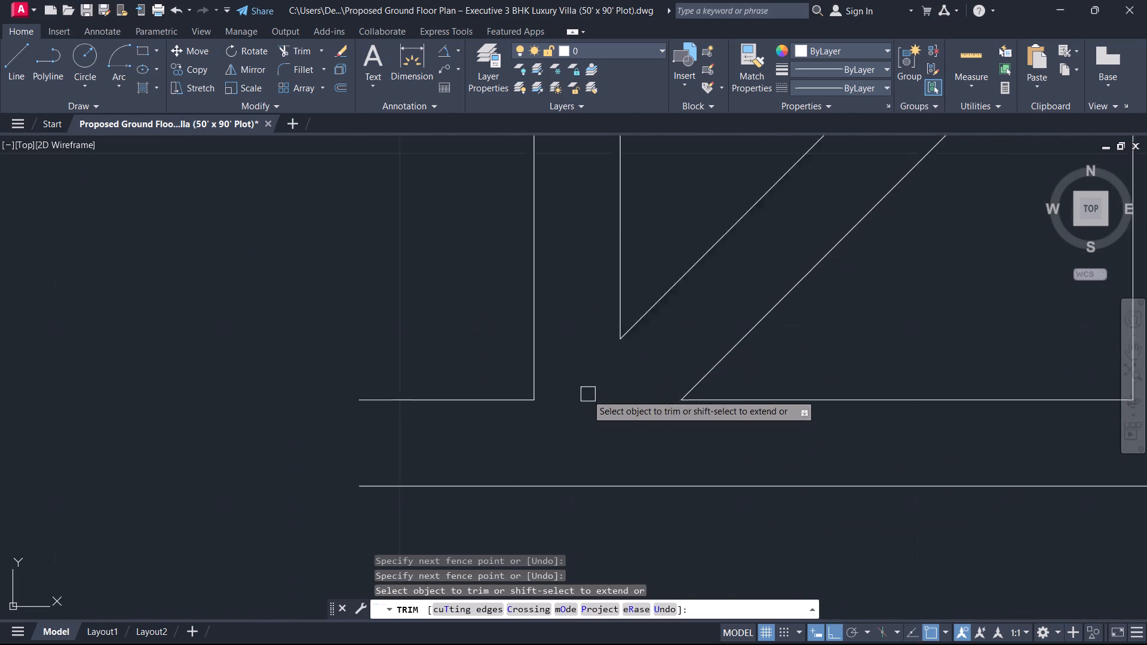
{"action": "scroll", "coordinate": [587, 394], "scroll_direction": "down", "scroll_amount": 2}
{"action": "middle_click_drag", "start_coordinate": [586, 394], "coordinate": [536, 570]}
{"action": "scroll", "coordinate": [702, 427], "scroll_direction": "up", "scroll_amount": 4}
{"action": "left_click", "coordinate": [602, 325]}
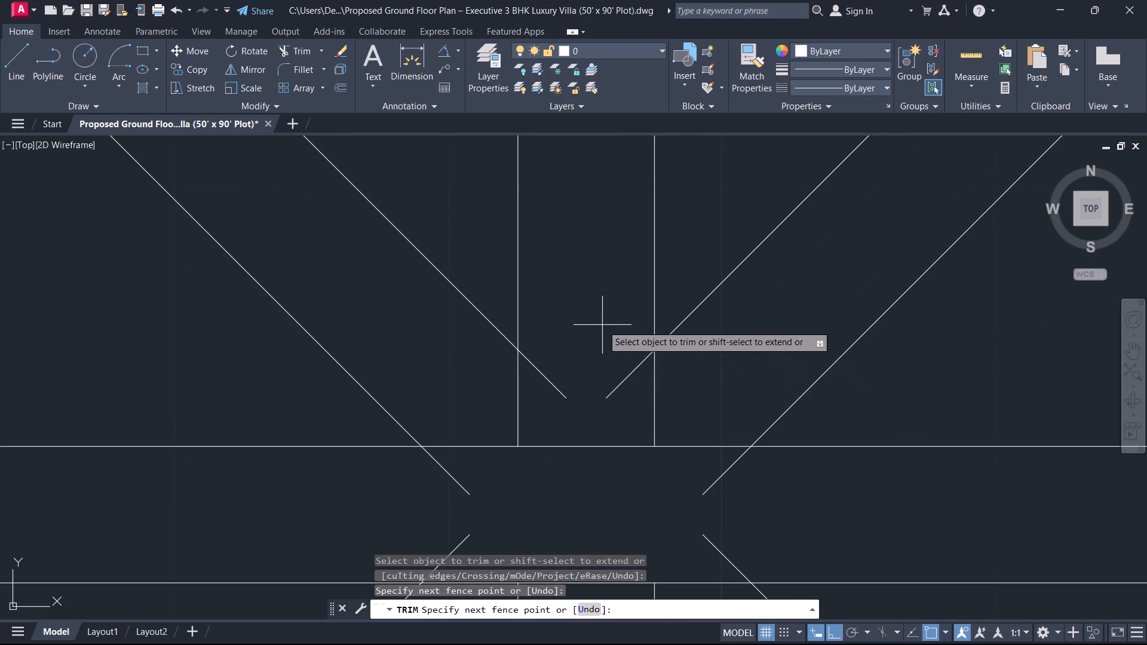
{"action": "left_click", "coordinate": [748, 501]}
{"action": "left_click_drag", "start_coordinate": [583, 344], "coordinate": [567, 349]}
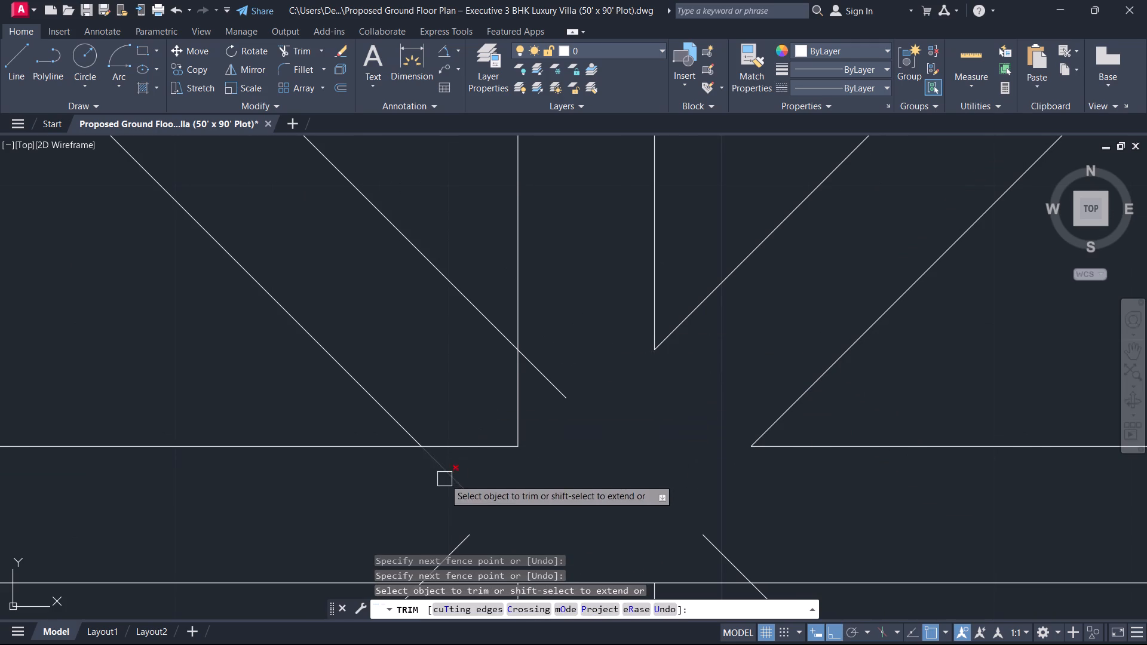
{"action": "left_click", "coordinate": [444, 480]}
{"action": "left_click", "coordinate": [552, 329]}
{"action": "left_click", "coordinate": [464, 474]}
Trim the two lower braces' ends and the crossing grid lines at the lower square's centre, and finish trimming.
{"action": "scroll", "coordinate": [540, 451], "scroll_direction": "down", "scroll_amount": 2}
{"action": "middle_click_drag", "start_coordinate": [540, 431], "coordinate": [514, 278]}
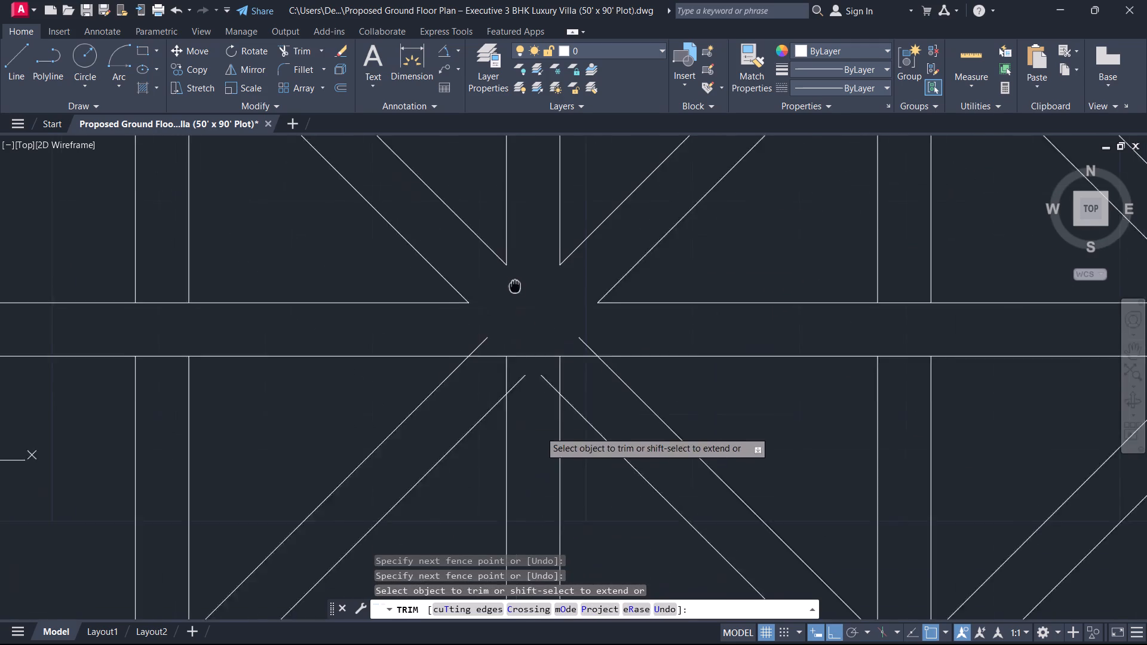
{"action": "middle_click_drag", "start_coordinate": [514, 278], "coordinate": [513, 271]}
{"action": "scroll", "coordinate": [468, 302], "scroll_direction": "up", "scroll_amount": 1}
{"action": "left_click", "coordinate": [430, 328]}
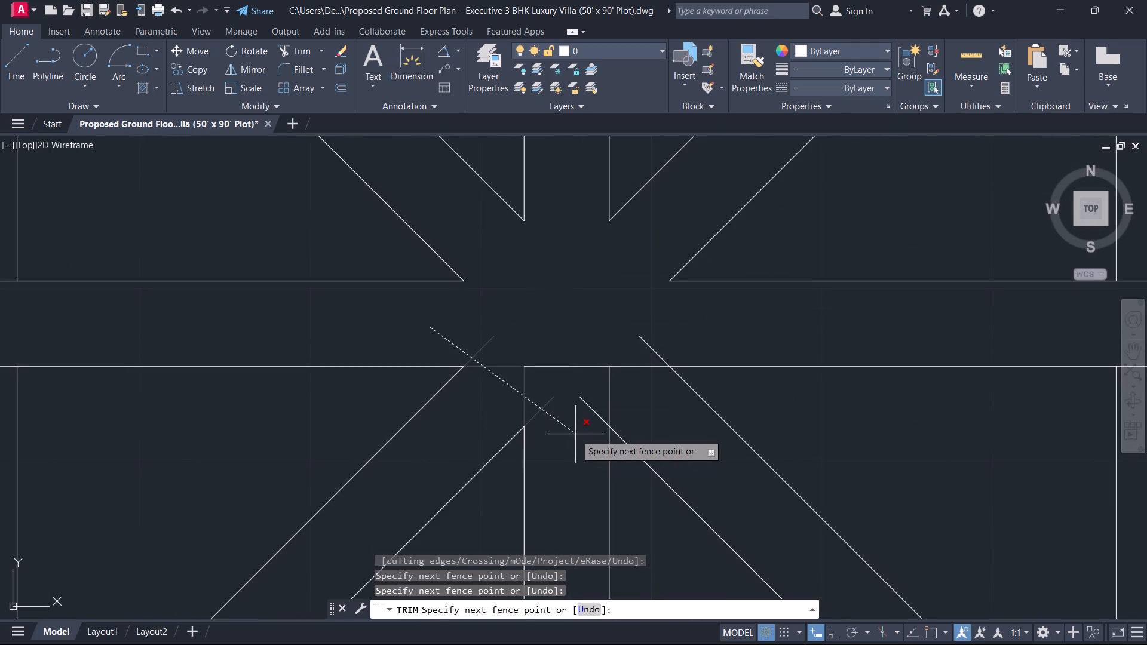
{"action": "left_click", "coordinate": [575, 434]}
{"action": "left_click_drag", "start_coordinate": [679, 323], "coordinate": [667, 337]}
{"action": "left_click", "coordinate": [568, 414]}
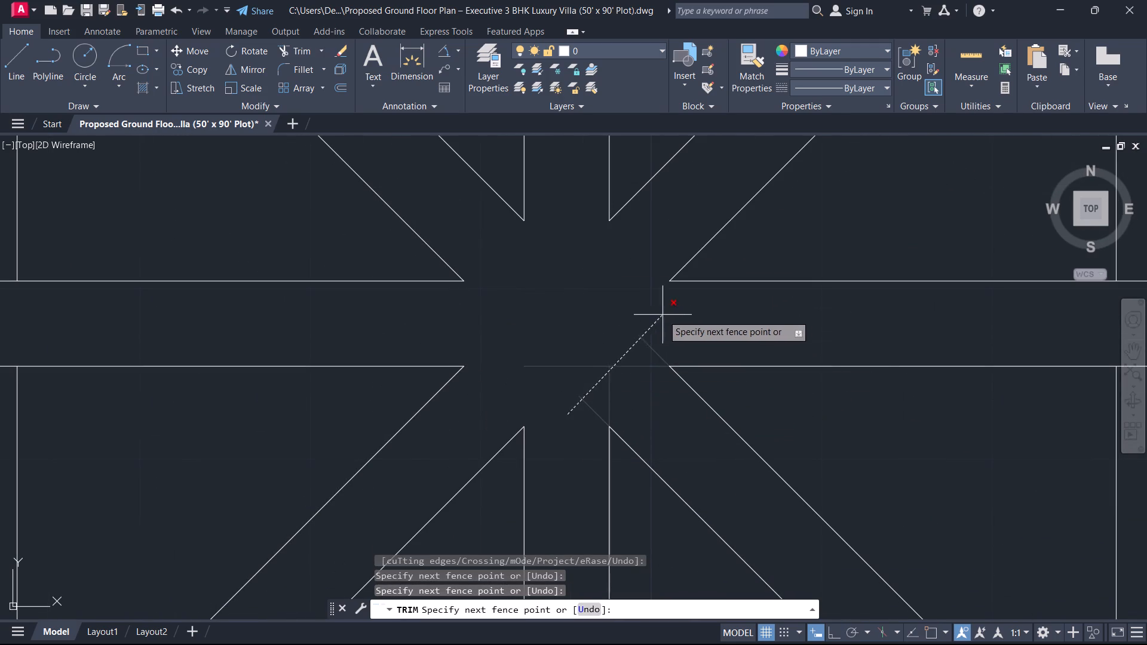
{"action": "left_click", "coordinate": [667, 312]}
{"action": "scroll", "coordinate": [616, 342], "scroll_direction": "down", "scroll_amount": 3}
{"action": "middle_click_drag", "start_coordinate": [612, 334], "coordinate": [596, 364]}
{"action": "scroll", "coordinate": [596, 364], "scroll_direction": "down", "scroll_amount": 2}
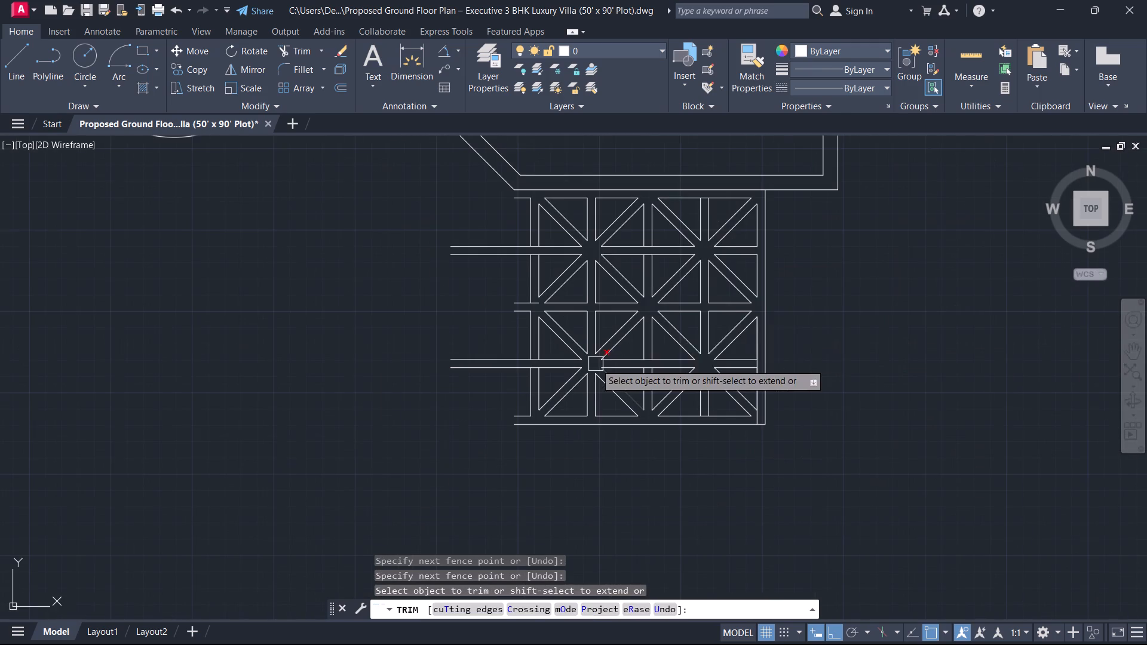
{"action": "key", "text": "Escape"}
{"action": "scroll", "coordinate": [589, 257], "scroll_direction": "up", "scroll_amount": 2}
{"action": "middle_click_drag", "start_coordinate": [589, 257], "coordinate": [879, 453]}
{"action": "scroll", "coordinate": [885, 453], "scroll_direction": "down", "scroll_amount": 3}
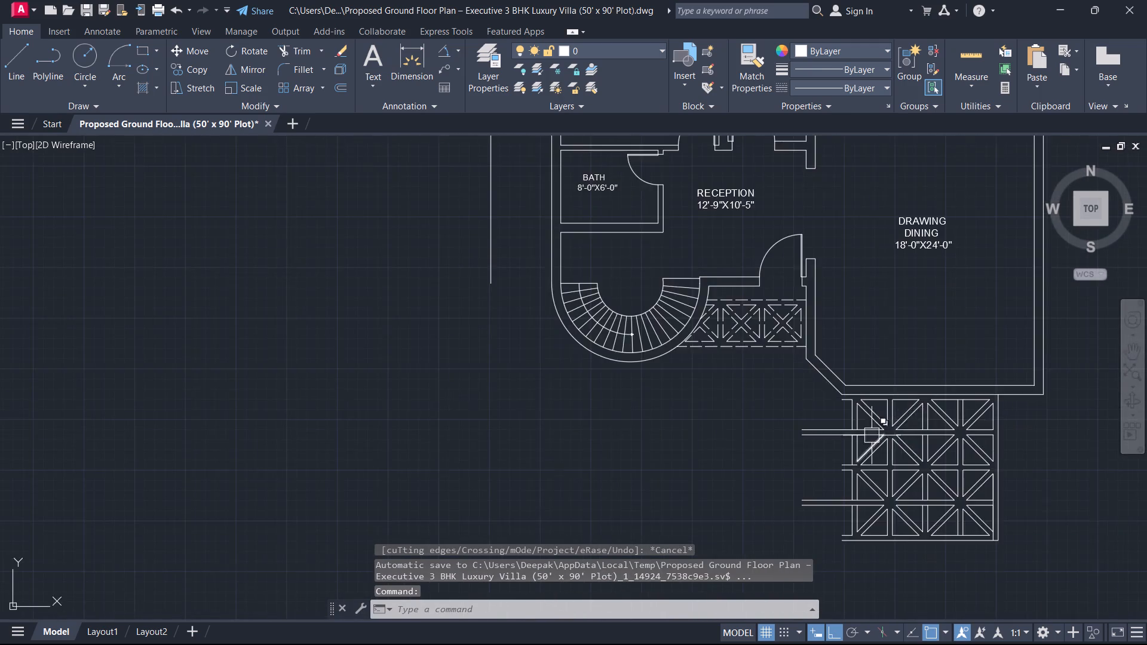
Examine the braced grid below the Drawing Dining room, especially its overhanging left-hand lines and the nearby angled wall.
{"action": "middle_click_drag", "start_coordinate": [867, 432], "coordinate": [838, 376]}
{"action": "scroll", "coordinate": [866, 431], "scroll_direction": "up", "scroll_amount": 2}
{"action": "scroll", "coordinate": [700, 351], "scroll_direction": "down", "scroll_amount": 2}
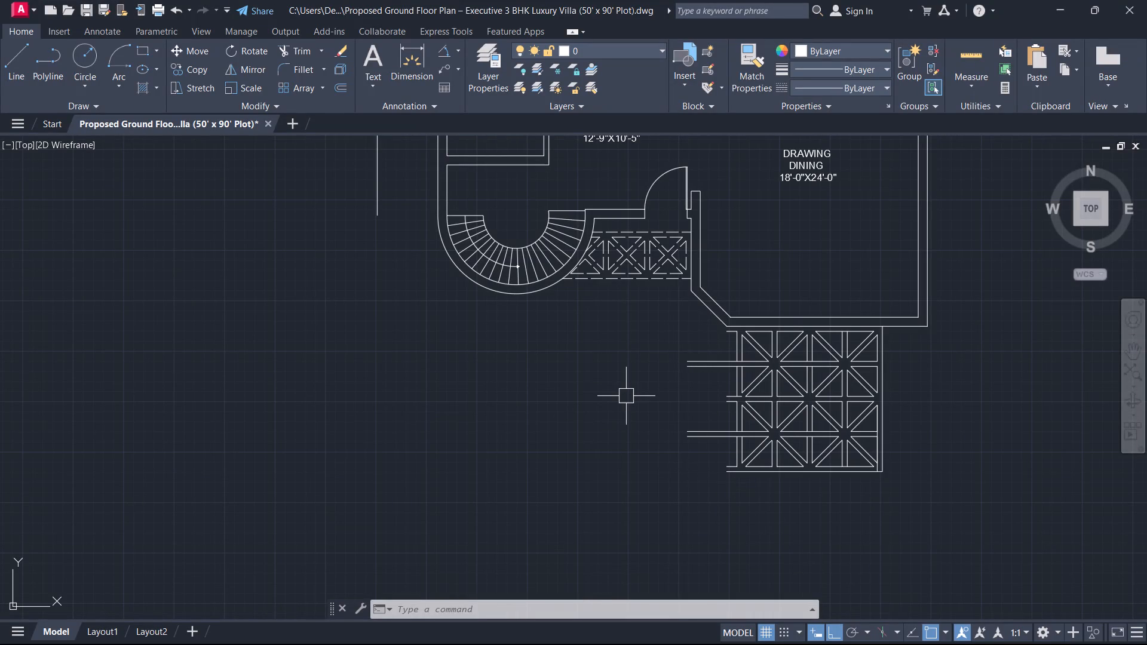
{"action": "middle_click_drag", "start_coordinate": [664, 426], "coordinate": [689, 456]}
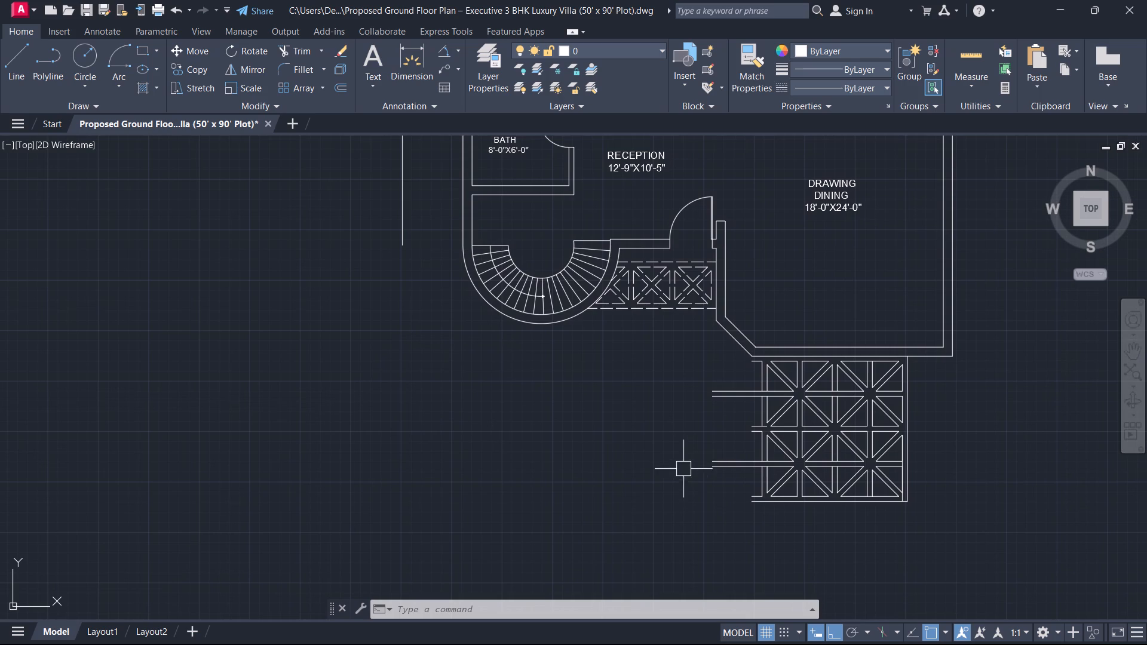
{"action": "scroll", "coordinate": [668, 468], "scroll_direction": "up", "scroll_amount": 1}
{"action": "scroll", "coordinate": [784, 379], "scroll_direction": "up", "scroll_amount": 1}
{"action": "middle_click_drag", "start_coordinate": [785, 378], "coordinate": [775, 417]}
{"action": "scroll", "coordinate": [796, 314], "scroll_direction": "up", "scroll_amount": 1}
{"action": "scroll", "coordinate": [796, 314], "scroll_direction": "down", "scroll_amount": 2}
{"action": "scroll", "coordinate": [796, 318], "scroll_direction": "up", "scroll_amount": 1}
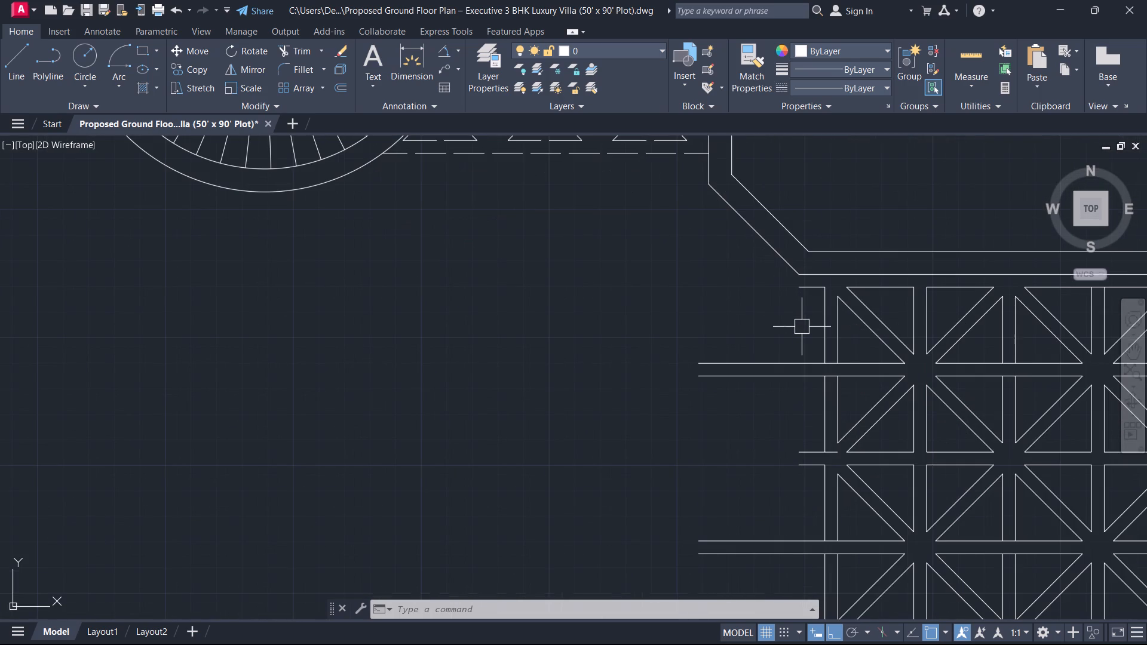
{"action": "middle_click_drag", "start_coordinate": [803, 327], "coordinate": [1010, 358]}
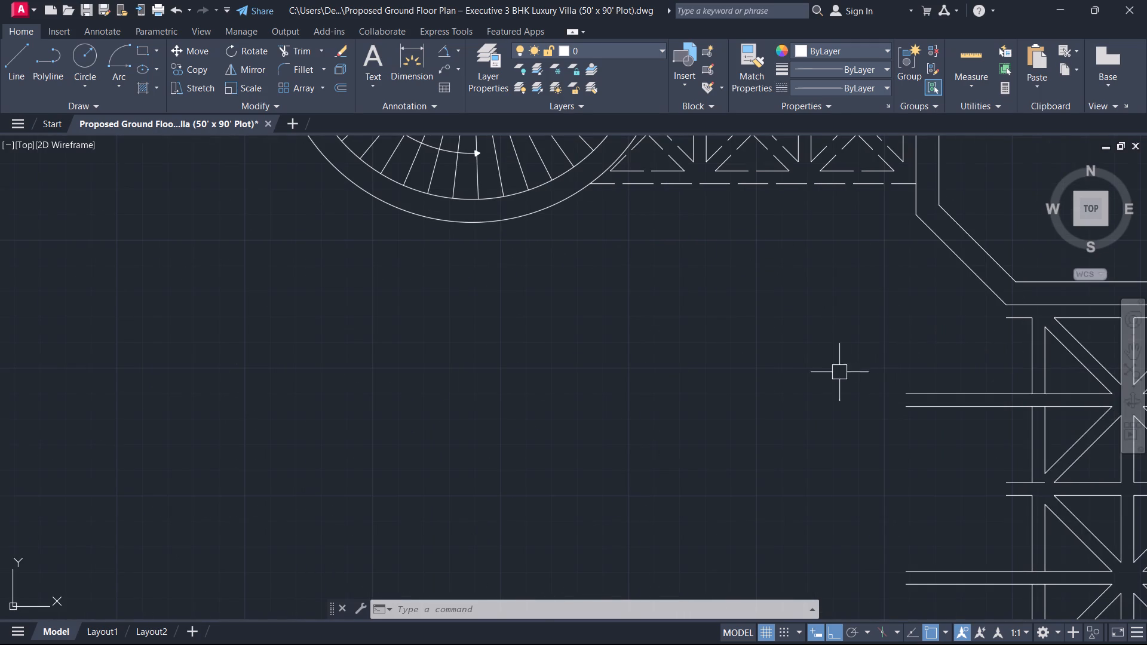
{"action": "middle_click_drag", "start_coordinate": [885, 342], "coordinate": [776, 414]}
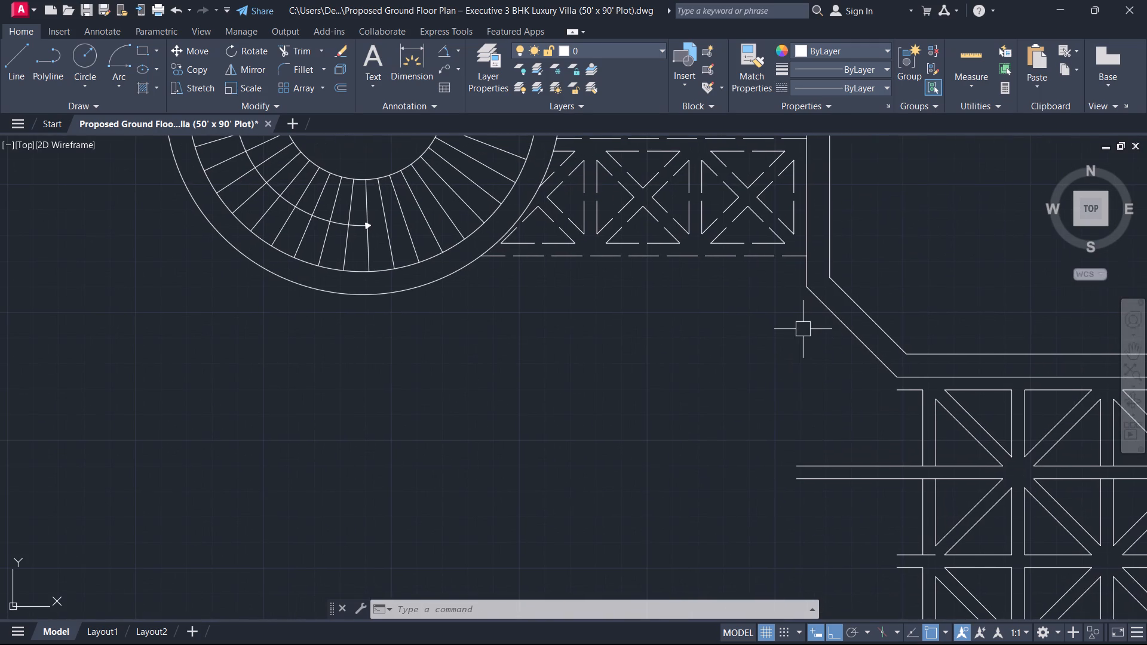
{"action": "scroll", "coordinate": [811, 384], "scroll_direction": "down", "scroll_amount": 1}
{"action": "middle_click_drag", "start_coordinate": [810, 385], "coordinate": [720, 336]}
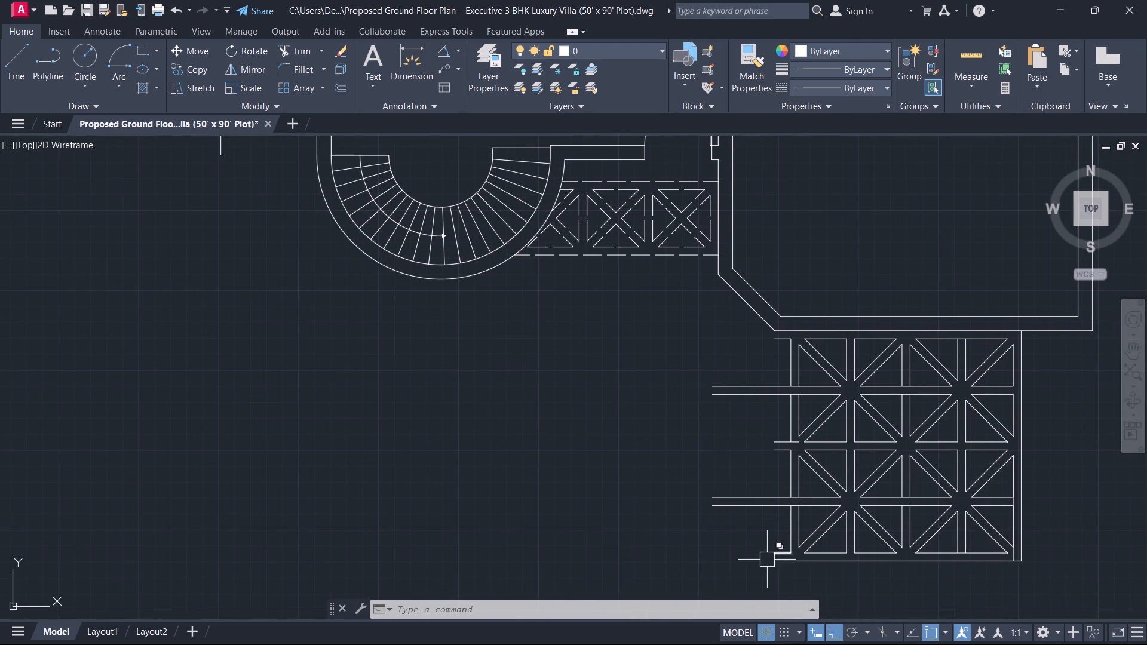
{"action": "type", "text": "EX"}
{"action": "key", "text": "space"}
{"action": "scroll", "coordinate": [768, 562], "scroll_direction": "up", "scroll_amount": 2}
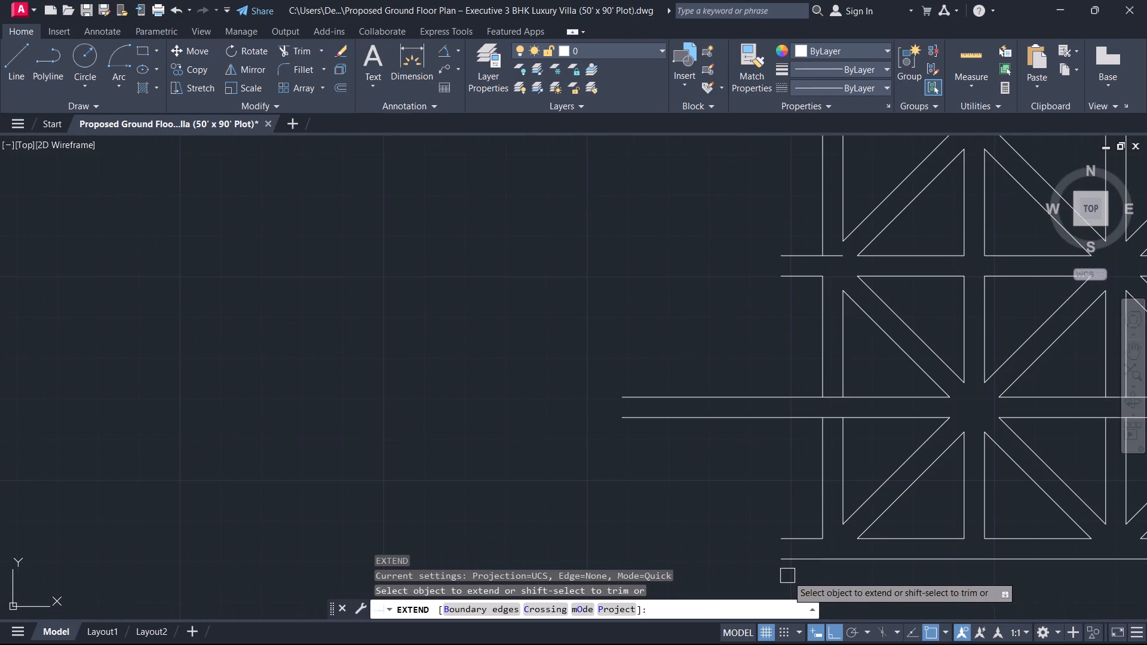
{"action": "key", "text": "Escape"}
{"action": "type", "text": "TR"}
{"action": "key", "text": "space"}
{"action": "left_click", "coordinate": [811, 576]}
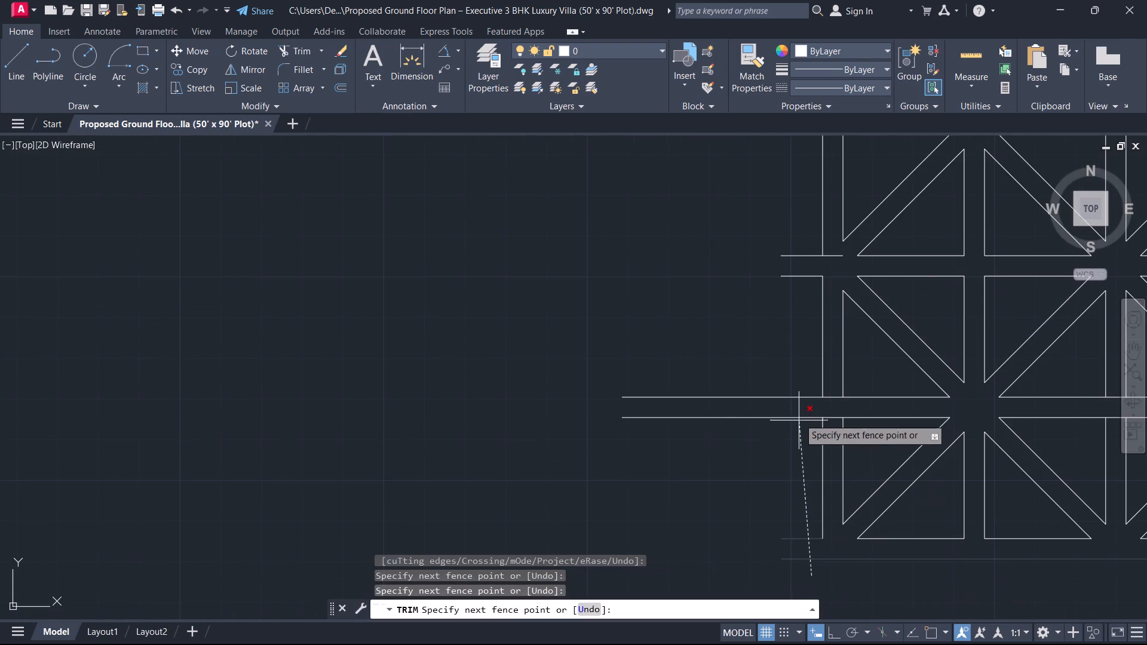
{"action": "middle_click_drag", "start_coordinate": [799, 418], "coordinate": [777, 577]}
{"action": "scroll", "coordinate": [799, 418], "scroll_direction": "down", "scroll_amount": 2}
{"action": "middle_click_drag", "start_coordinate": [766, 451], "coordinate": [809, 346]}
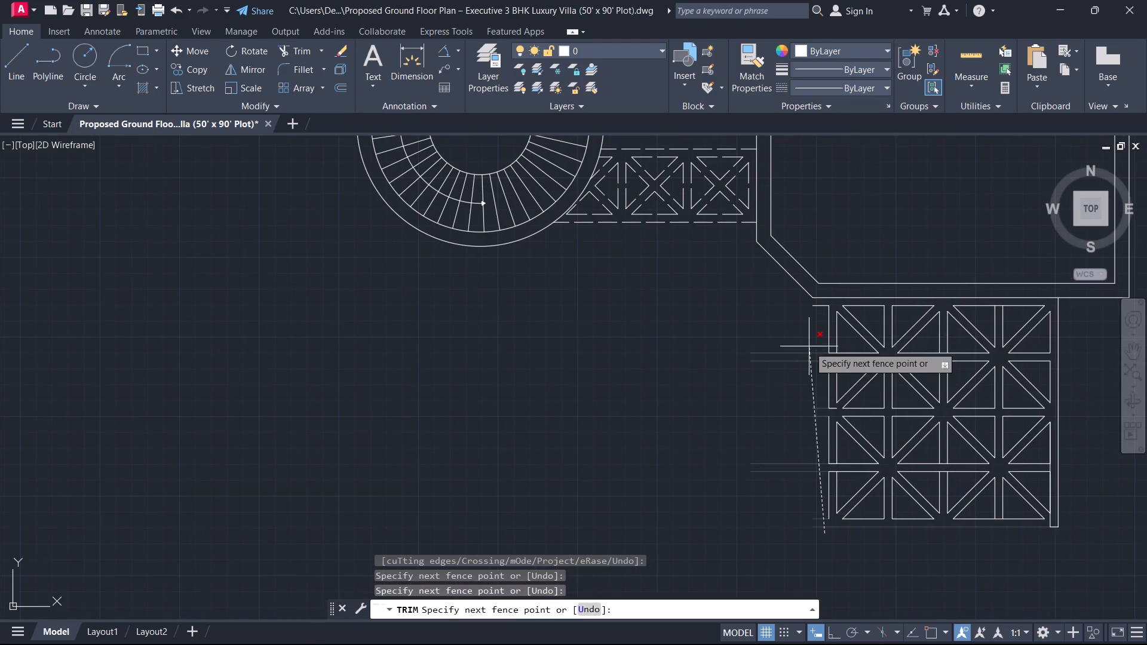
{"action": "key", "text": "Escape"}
Extend the lowest segment of the grid's outer left vertical line down to the bottom border line.
{"action": "scroll", "coordinate": [830, 486], "scroll_direction": "up", "scroll_amount": 1}
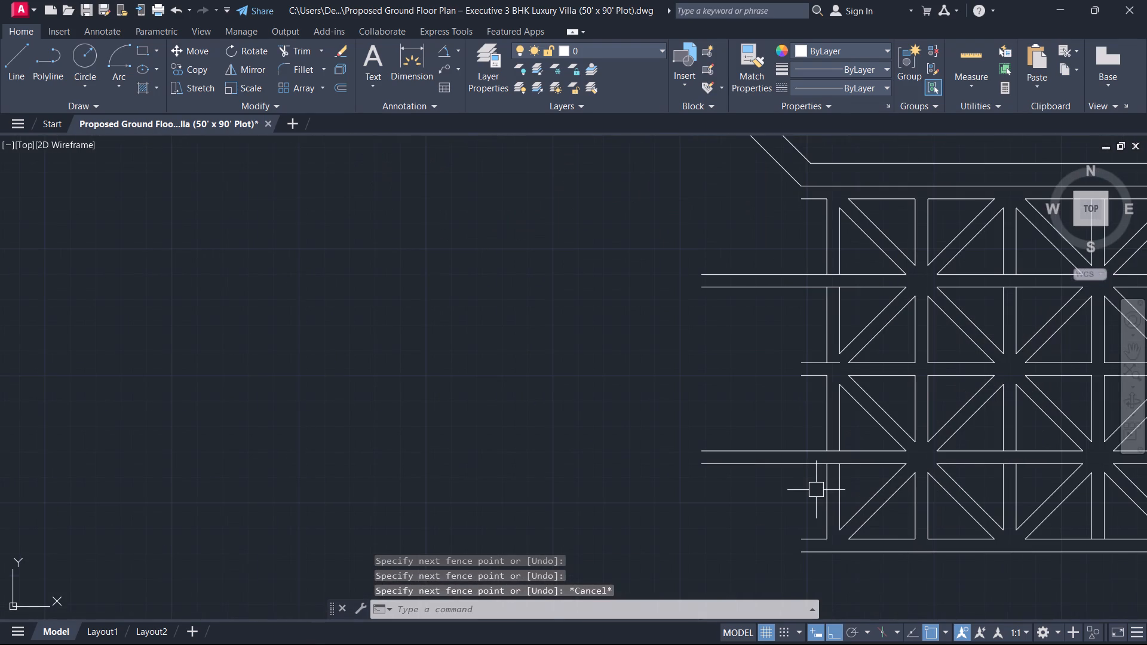
{"action": "type", "text": "EX"}
{"action": "key", "text": "space"}
{"action": "left_click", "coordinate": [826, 515]}
{"action": "key", "text": "Escape"}
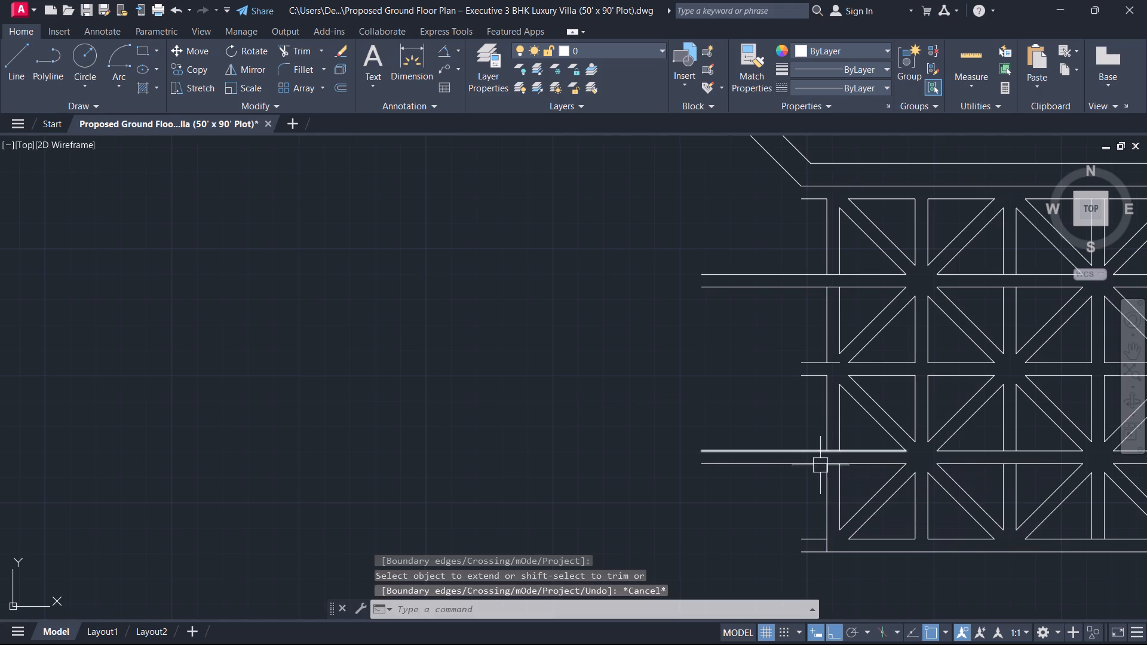
Trim all horizontal grid lines that overhang beyond the outer left vertical line, from the bottom border up to the Drawing Dining wall.
{"action": "scroll", "coordinate": [784, 484], "scroll_direction": "down", "scroll_amount": 1}
{"action": "scroll", "coordinate": [815, 324], "scroll_direction": "up", "scroll_amount": 1}
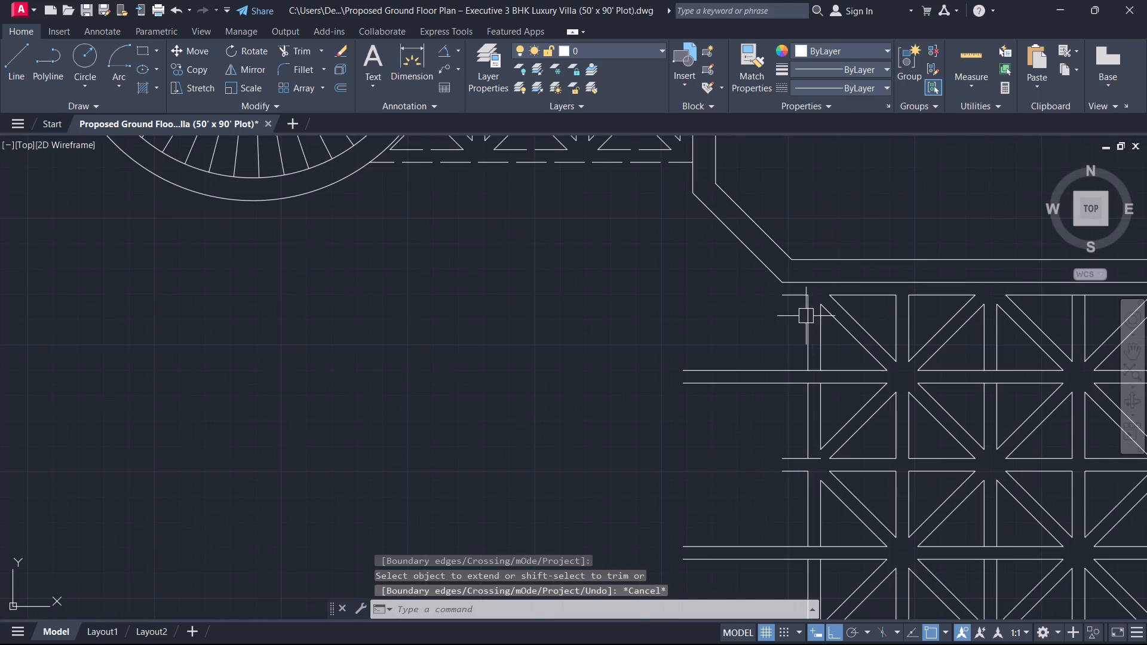
{"action": "key", "text": "Escape"}
{"action": "scroll", "coordinate": [784, 321], "scroll_direction": "down", "scroll_amount": 1}
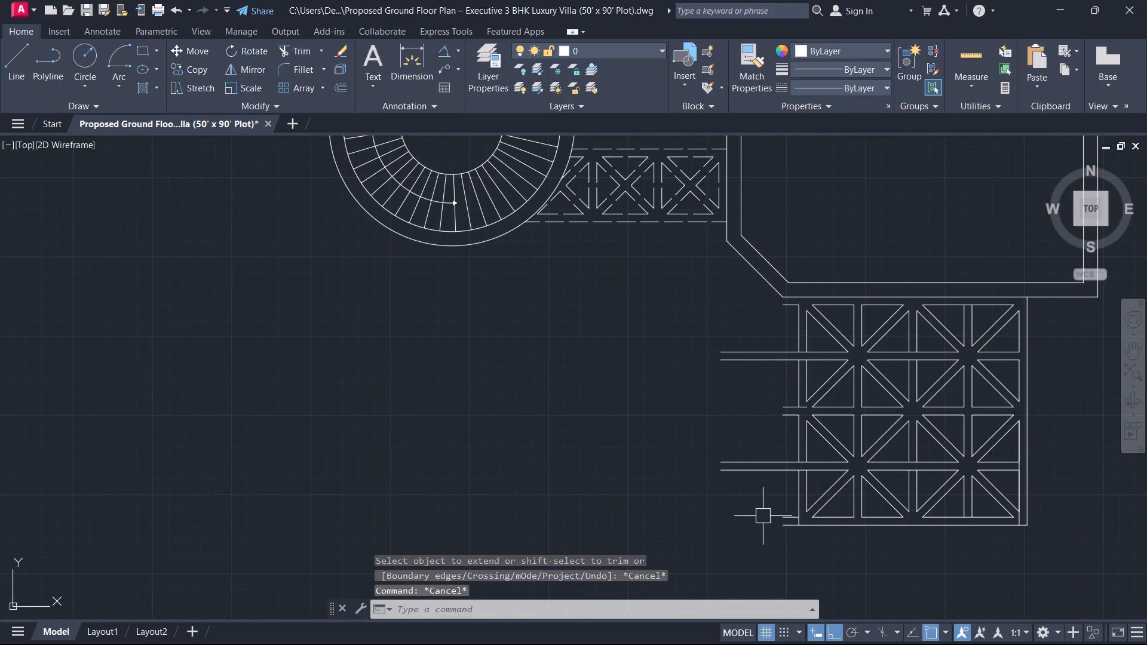
{"action": "type", "text": "TR"}
{"action": "key", "text": "space"}
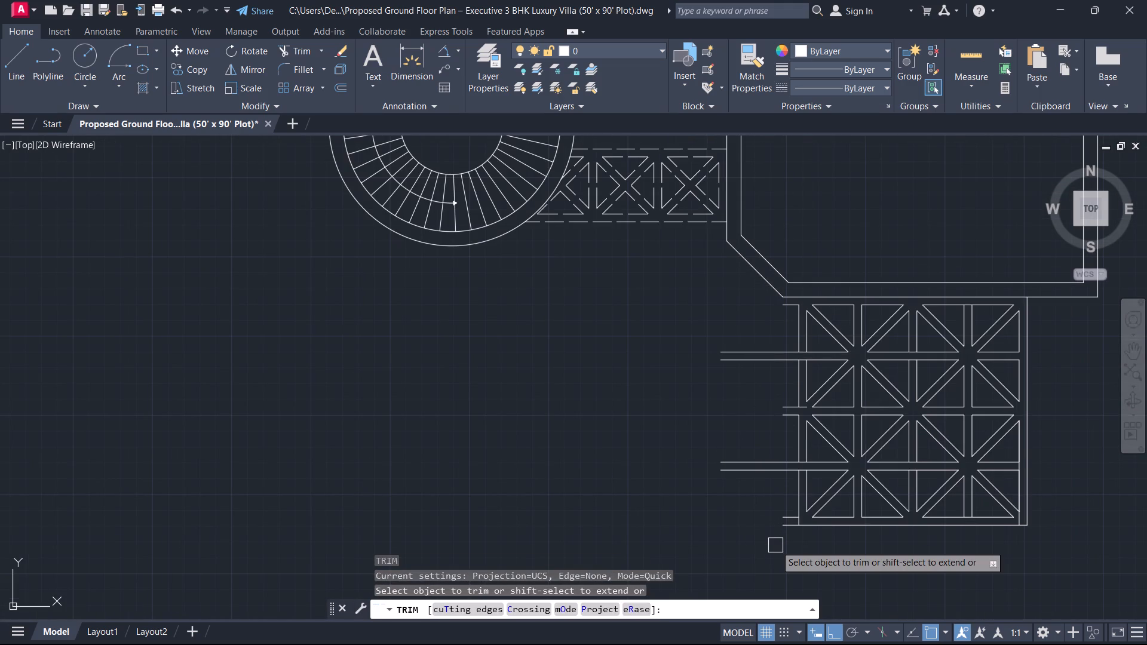
{"action": "scroll", "coordinate": [775, 545], "scroll_direction": "up", "scroll_amount": 1}
{"action": "left_click_drag", "start_coordinate": [801, 533], "coordinate": [796, 521]}
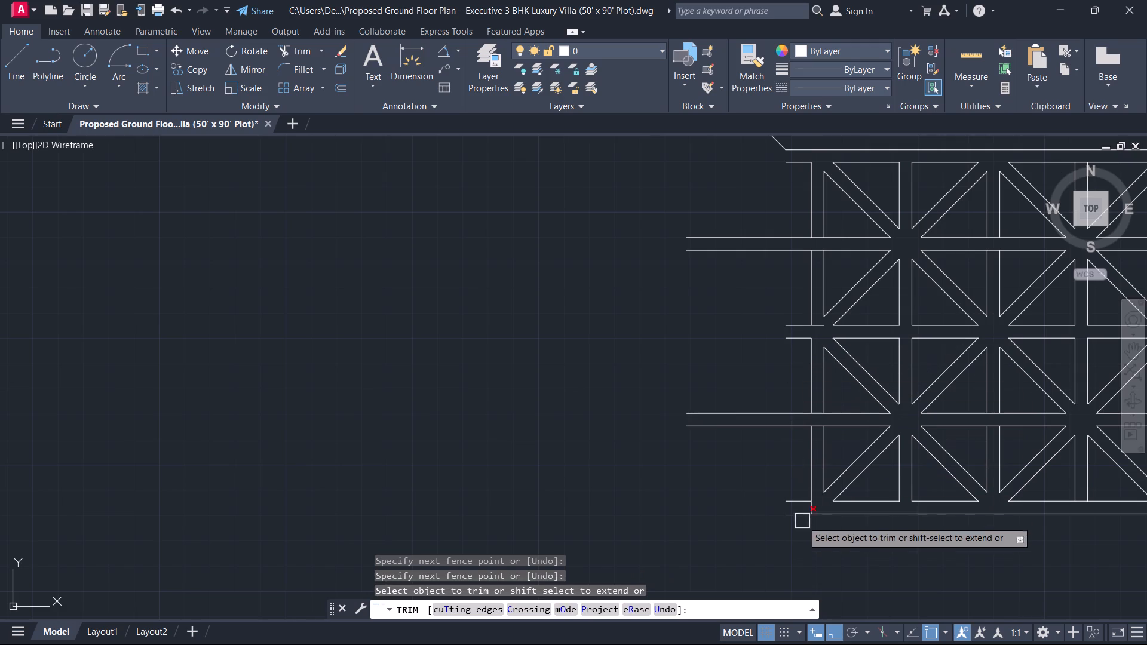
{"action": "left_click", "coordinate": [802, 543]}
{"action": "scroll", "coordinate": [795, 348], "scroll_direction": "down", "scroll_amount": 2}
{"action": "middle_click_drag", "start_coordinate": [795, 347], "coordinate": [749, 600]}
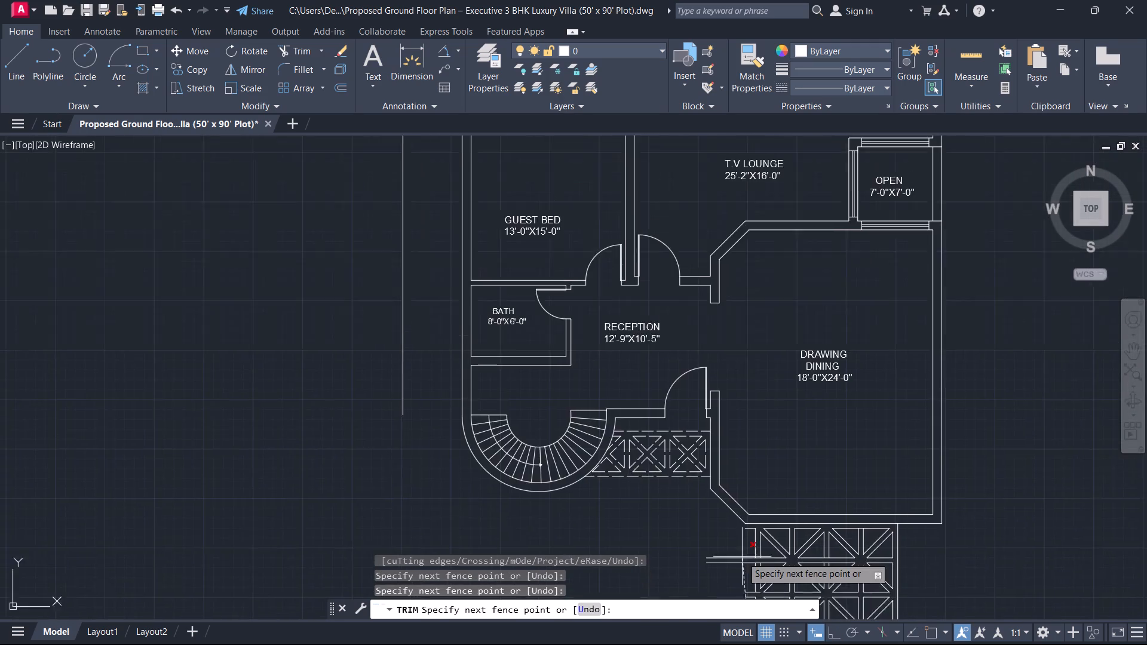
{"action": "scroll", "coordinate": [743, 548], "scroll_direction": "up", "scroll_amount": 3}
{"action": "middle_click_drag", "start_coordinate": [744, 529], "coordinate": [887, 325]}
{"action": "scroll", "coordinate": [887, 325], "scroll_direction": "down", "scroll_amount": 3}
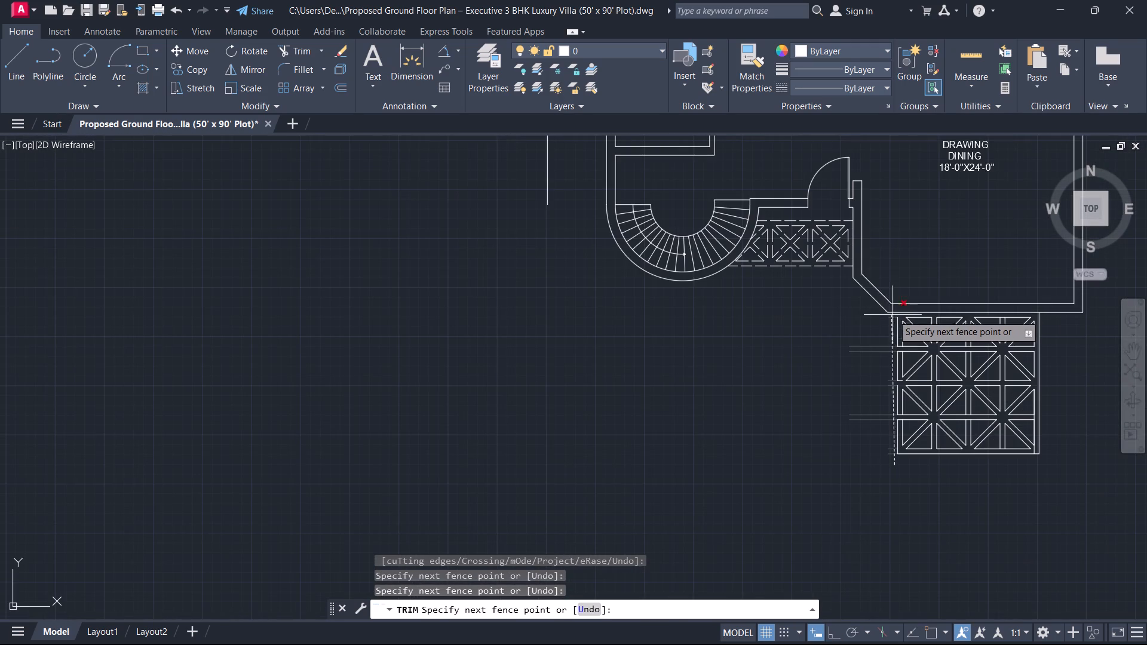
{"action": "left_click", "coordinate": [893, 315]}
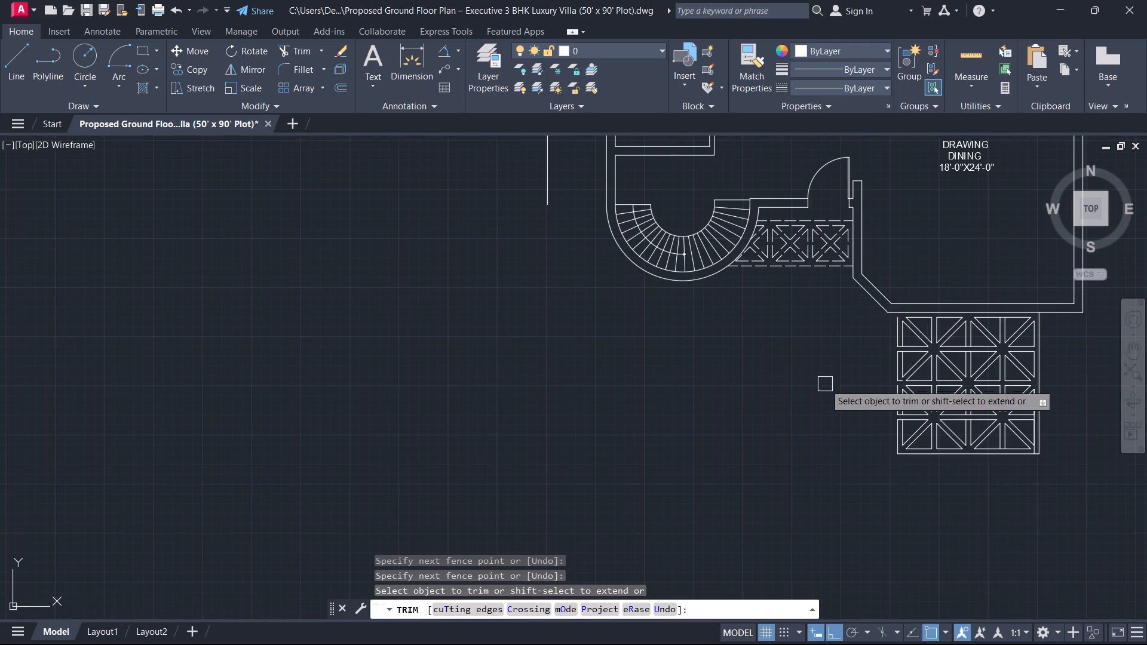
{"action": "scroll", "coordinate": [906, 379], "scroll_direction": "up", "scroll_amount": 2}
{"action": "middle_click_drag", "start_coordinate": [903, 419], "coordinate": [855, 432]}
{"action": "key", "text": "Escape"}
Trim the horizontal line stubs crossing the grid's left border strip between its outer and inner vertical lines.
{"action": "scroll", "coordinate": [837, 431], "scroll_direction": "up", "scroll_amount": 1}
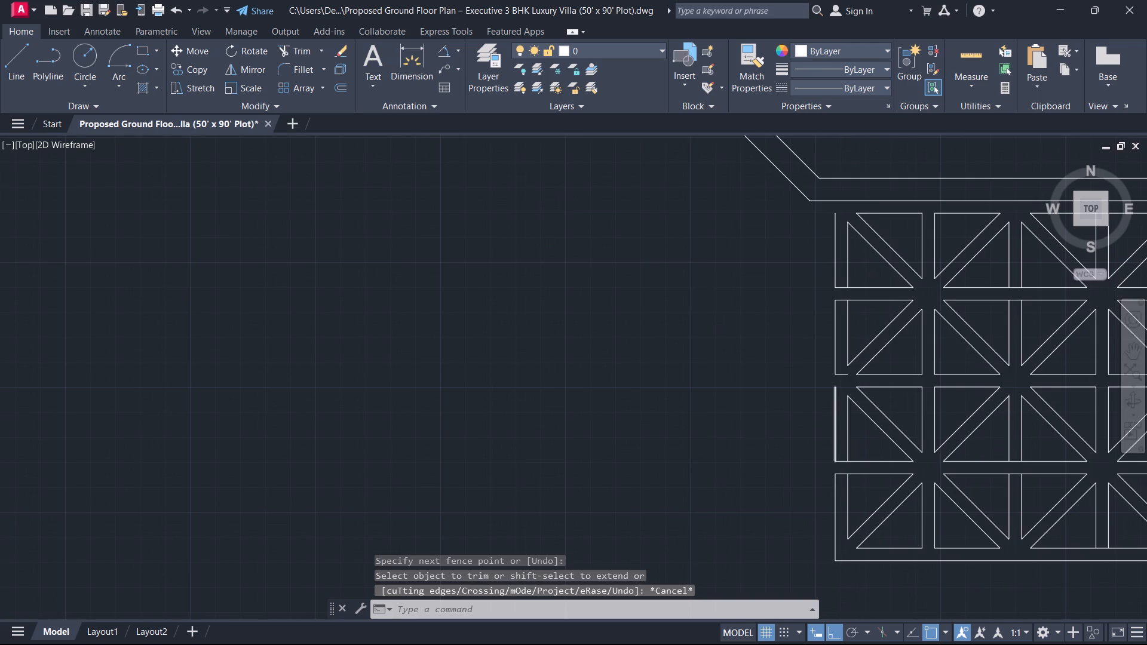
{"action": "key", "text": "t"}
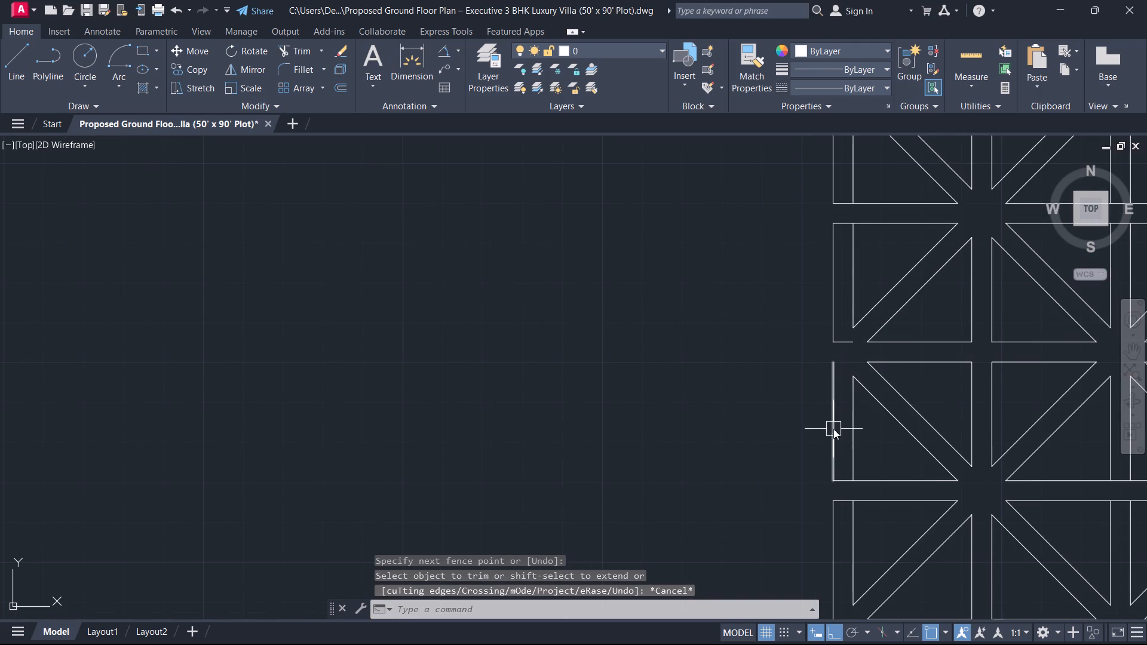
{"action": "key", "text": "r"}
{"action": "key", "text": "space"}
{"action": "middle_click_drag", "start_coordinate": [841, 514], "coordinate": [839, 278]}
{"action": "scroll", "coordinate": [860, 347], "scroll_direction": "up", "scroll_amount": 2}
{"action": "left_click", "coordinate": [829, 383]}
{"action": "scroll", "coordinate": [823, 338], "scroll_direction": "down", "scroll_amount": 2}
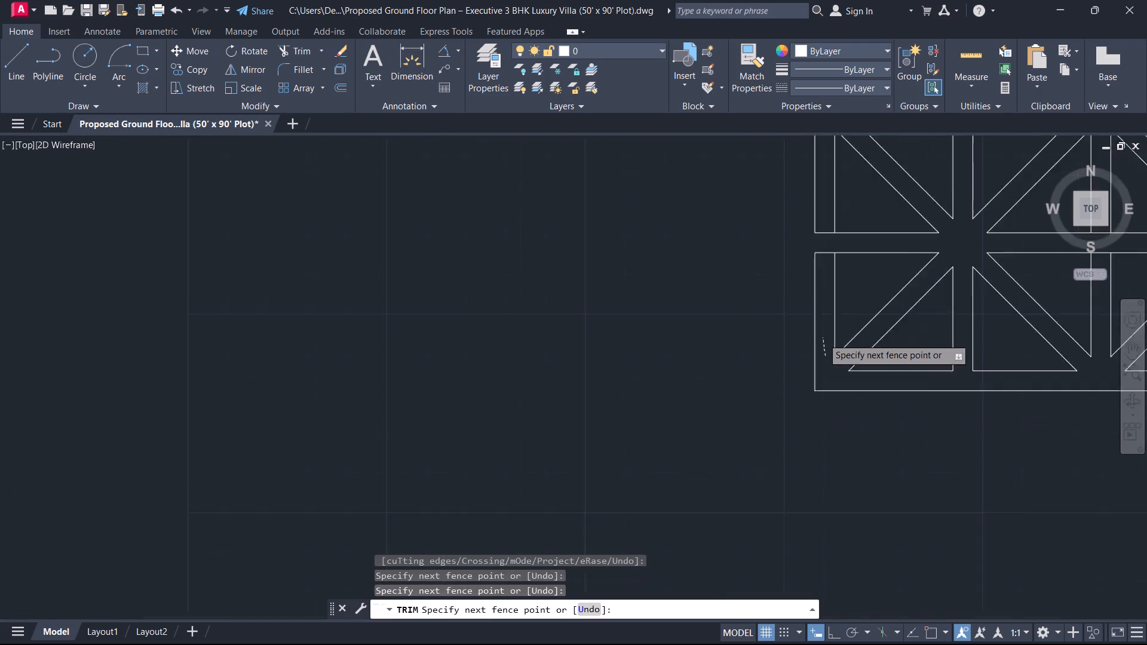
{"action": "scroll", "coordinate": [823, 338], "scroll_direction": "down", "scroll_amount": 1}
{"action": "middle_click_drag", "start_coordinate": [823, 338], "coordinate": [788, 514]}
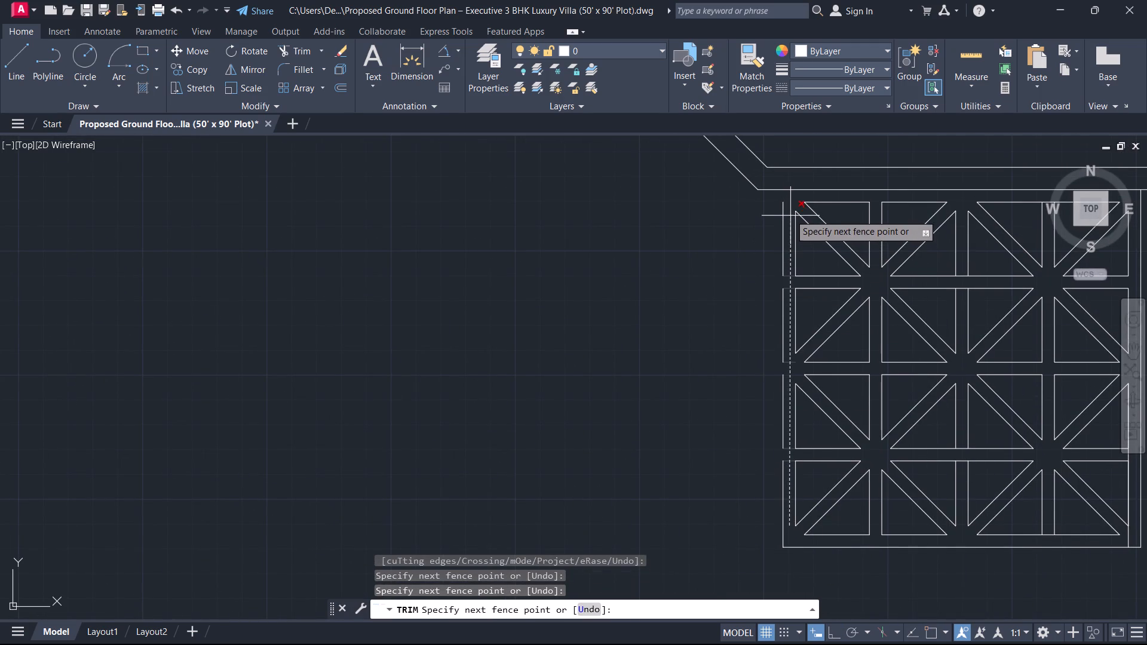
{"action": "left_click", "coordinate": [790, 208]}
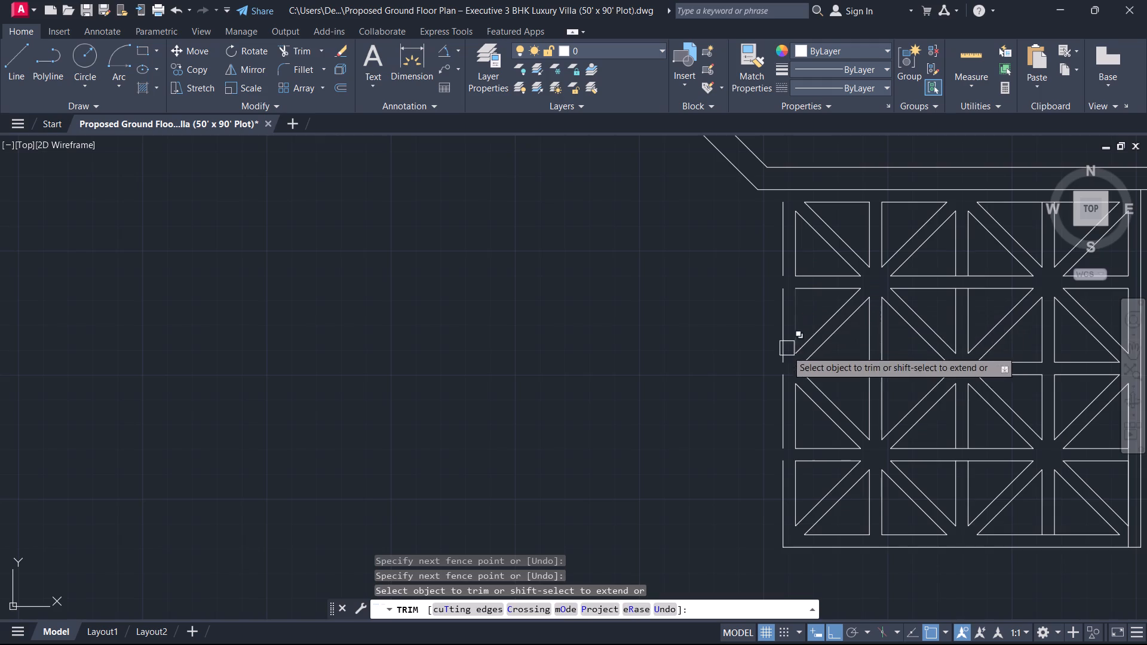
{"action": "scroll", "coordinate": [781, 339], "scroll_direction": "up", "scroll_amount": 1}
{"action": "key", "text": "Escape"}
Erase the three upper segments of the grid's broken outer left vertical line.
{"action": "left_click", "coordinate": [786, 341]}
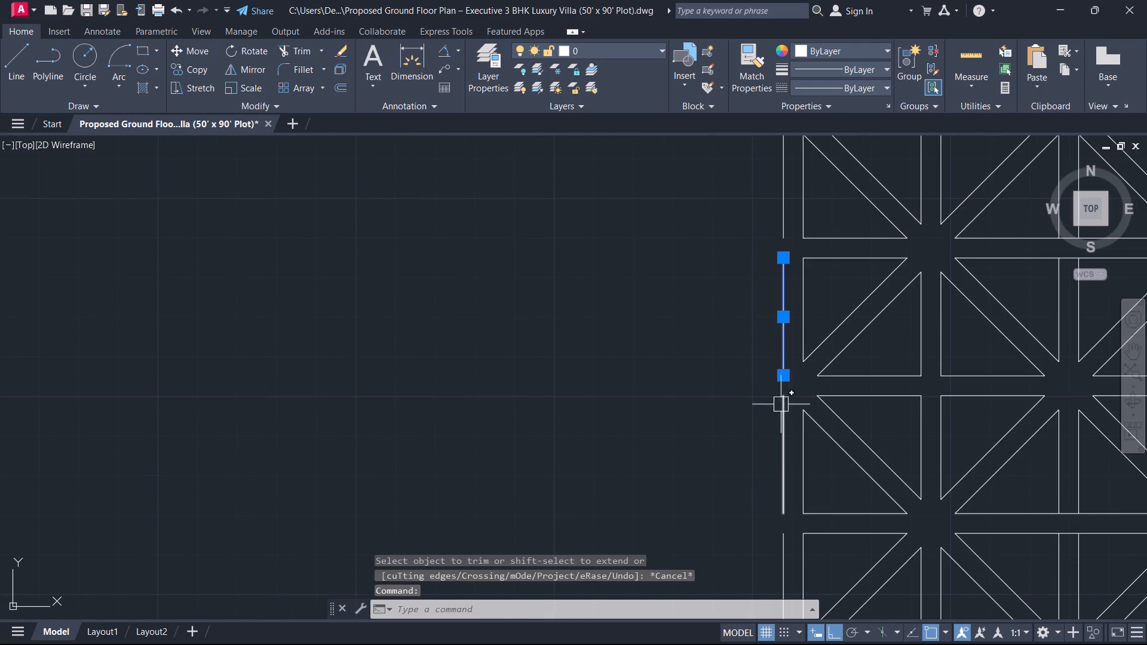
{"action": "left_click", "coordinate": [780, 422]}
{"action": "scroll", "coordinate": [764, 433], "scroll_direction": "down", "scroll_amount": 2}
{"action": "middle_click_drag", "start_coordinate": [621, 182], "coordinate": [603, 111]}
{"action": "scroll", "coordinate": [680, 295], "scroll_direction": "up", "scroll_amount": 2}
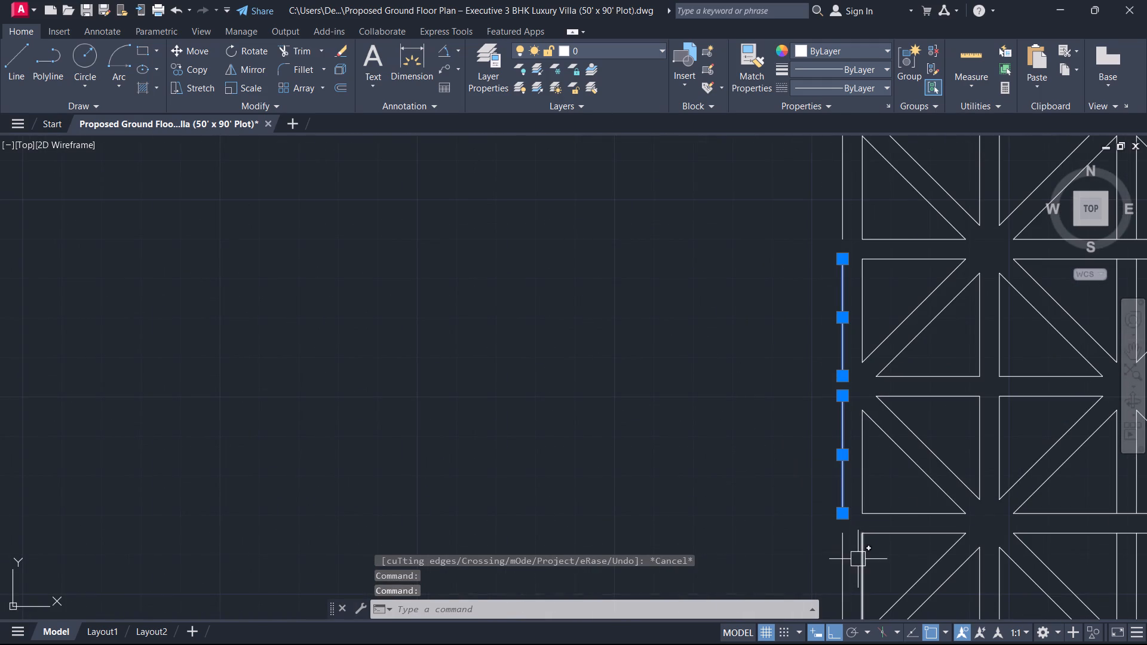
{"action": "scroll", "coordinate": [829, 514], "scroll_direction": "down", "scroll_amount": 1}
{"action": "middle_click_drag", "start_coordinate": [755, 407], "coordinate": [707, 421]}
{"action": "scroll", "coordinate": [759, 342], "scroll_direction": "up", "scroll_amount": 1}
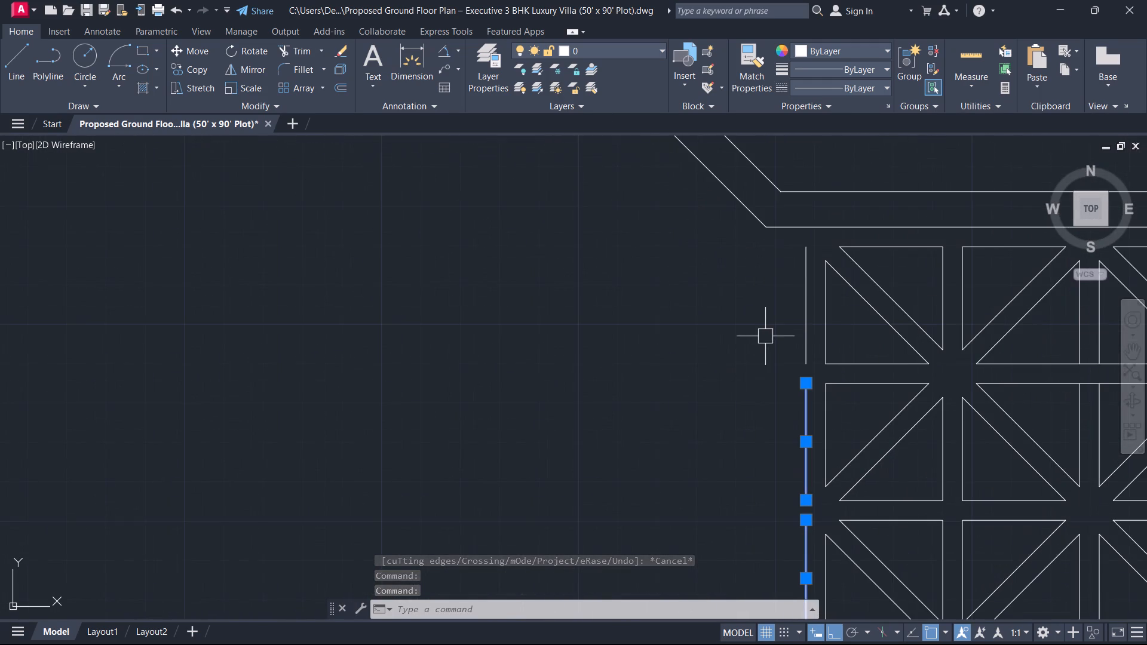
{"action": "left_click", "coordinate": [799, 351]}
{"action": "key", "text": "Delete"}
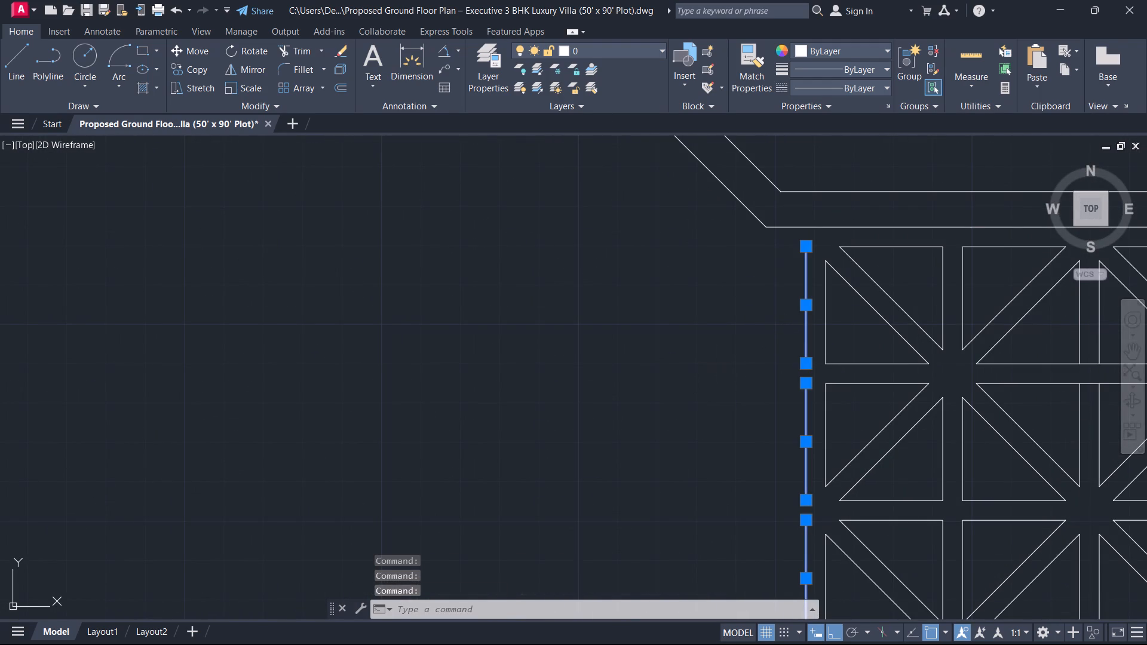
Extend the remaining lowest segment of the outer left vertical line up to the Drawing Dining room's wall.
{"action": "scroll", "coordinate": [717, 371], "scroll_direction": "down", "scroll_amount": 2}
{"action": "middle_click_drag", "start_coordinate": [706, 414], "coordinate": [743, 284]}
{"action": "type", "text": "EX"}
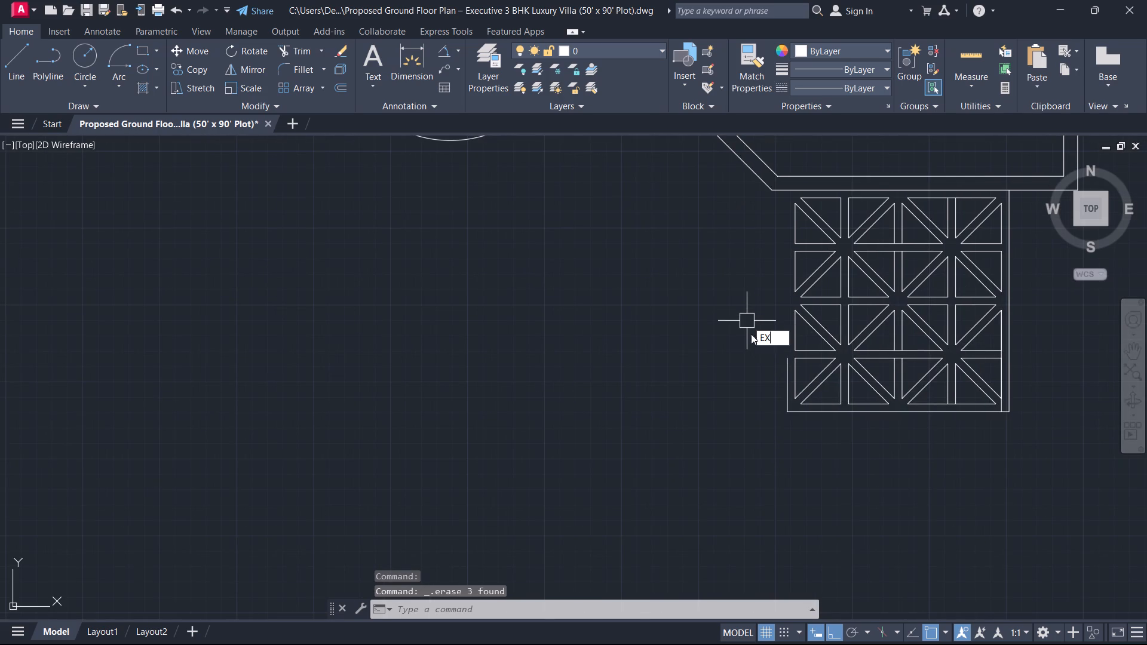
{"action": "key", "text": "space"}
{"action": "scroll", "coordinate": [780, 404], "scroll_direction": "up", "scroll_amount": 1}
{"action": "middle_click_drag", "start_coordinate": [782, 359], "coordinate": [613, 424]}
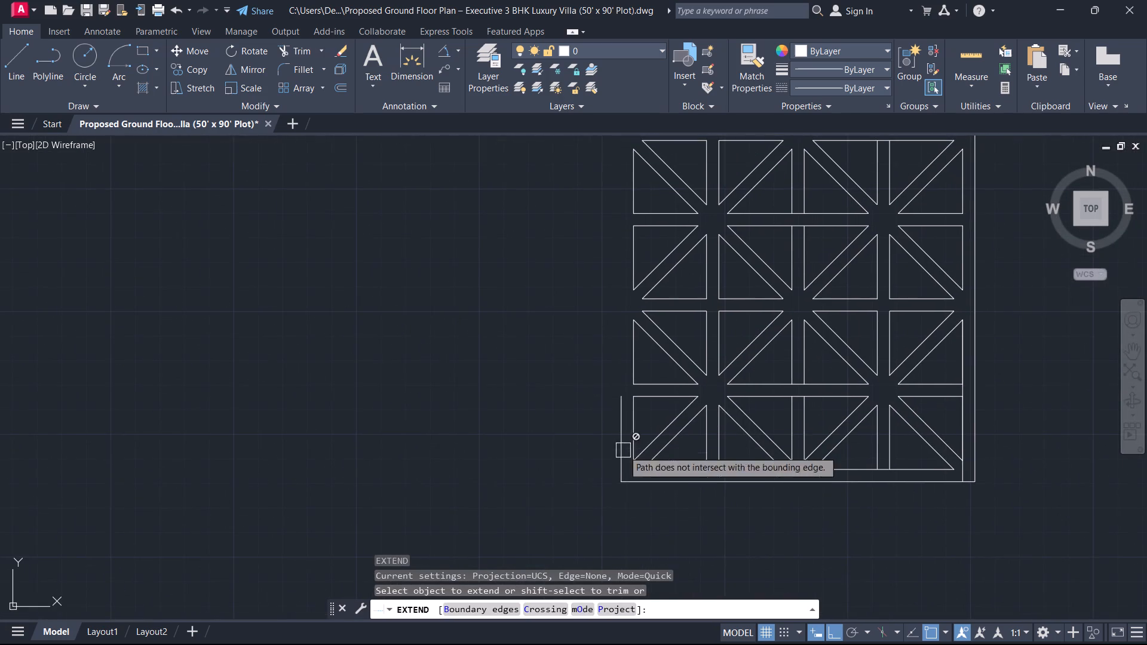
{"action": "middle_click_drag", "start_coordinate": [593, 403], "coordinate": [603, 455]}
{"action": "left_click", "coordinate": [631, 468]}
{"action": "key", "text": "Escape"}
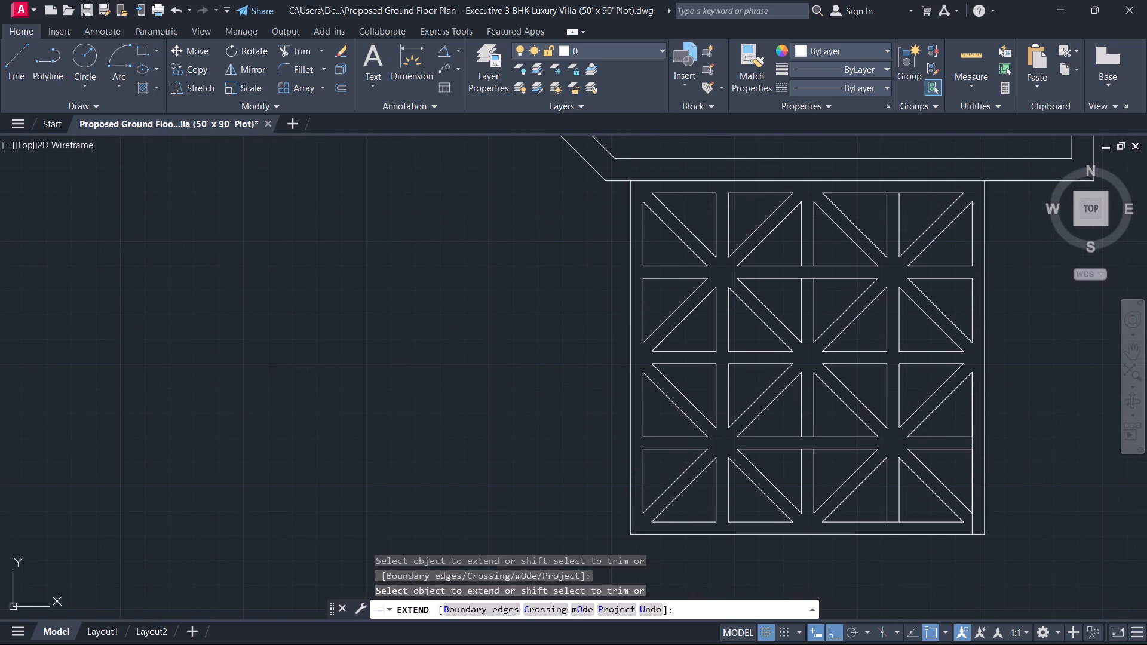
Trim the inner right vertical line across the lowest horizontal strip and at the grid's bottom-right corner.
{"action": "middle_click_drag", "start_coordinate": [944, 290], "coordinate": [726, 234]}
{"action": "scroll", "coordinate": [726, 234], "scroll_direction": "down", "scroll_amount": 1}
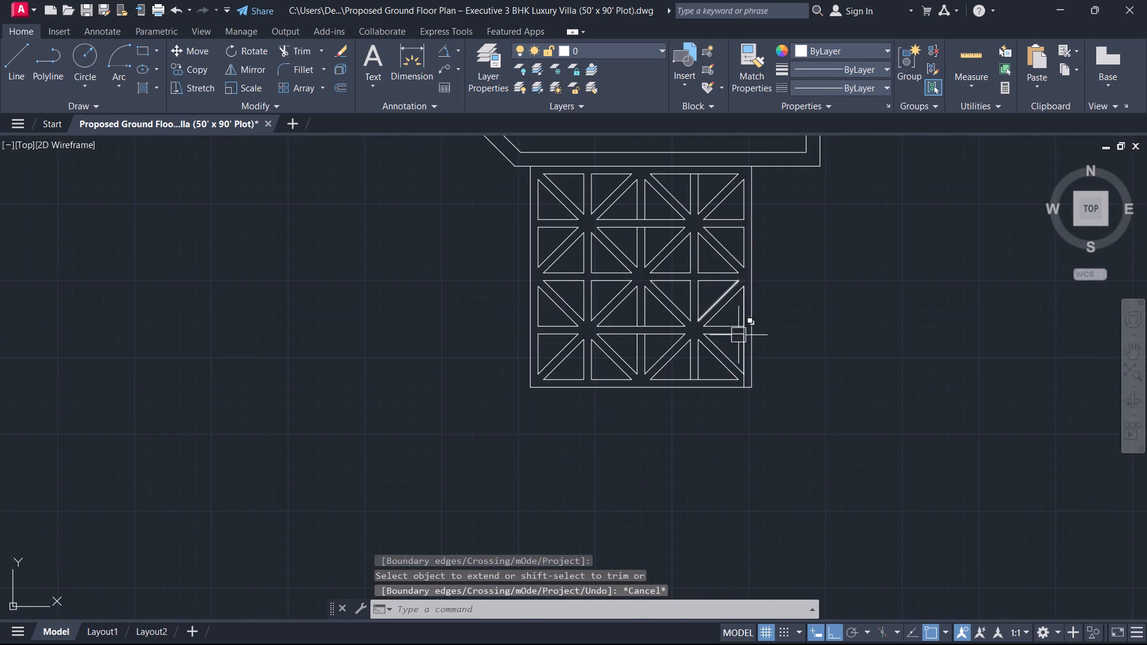
{"action": "scroll", "coordinate": [741, 339], "scroll_direction": "up", "scroll_amount": 3}
{"action": "scroll", "coordinate": [742, 284], "scroll_direction": "up", "scroll_amount": 1}
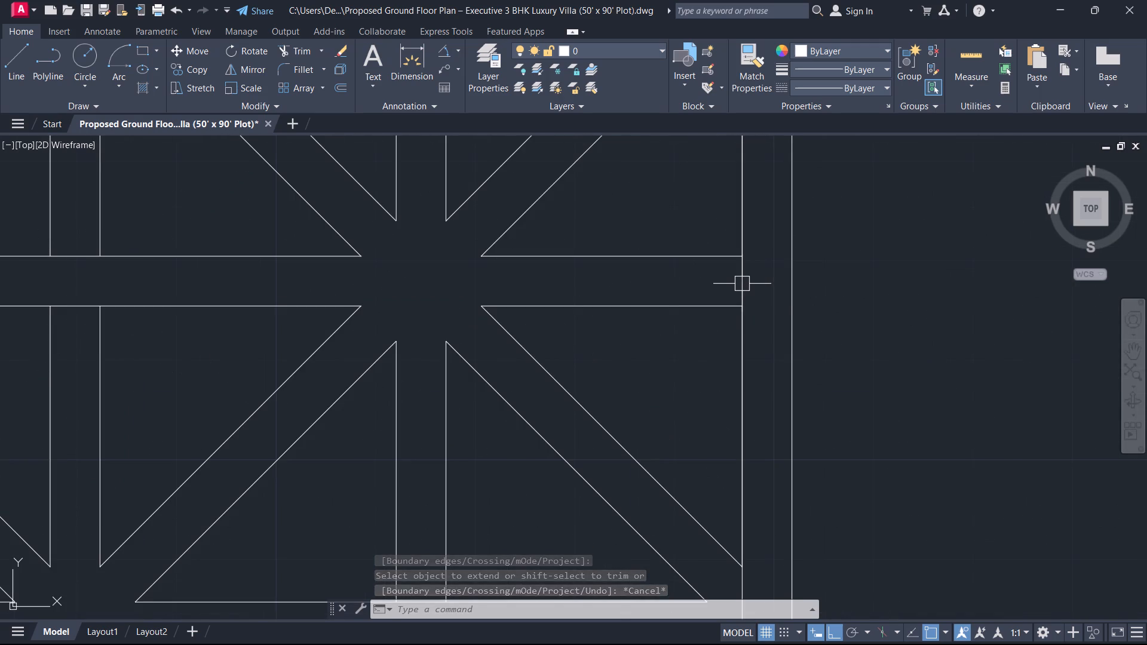
{"action": "type", "text": "TR"}
{"action": "key", "text": "space"}
{"action": "left_click", "coordinate": [742, 284]}
{"action": "scroll", "coordinate": [745, 361], "scroll_direction": "down", "scroll_amount": 2}
{"action": "middle_click_drag", "start_coordinate": [736, 351], "coordinate": [697, 105]}
{"action": "scroll", "coordinate": [716, 208], "scroll_direction": "up", "scroll_amount": 2}
{"action": "left_click_drag", "start_coordinate": [698, 213], "coordinate": [695, 213]}
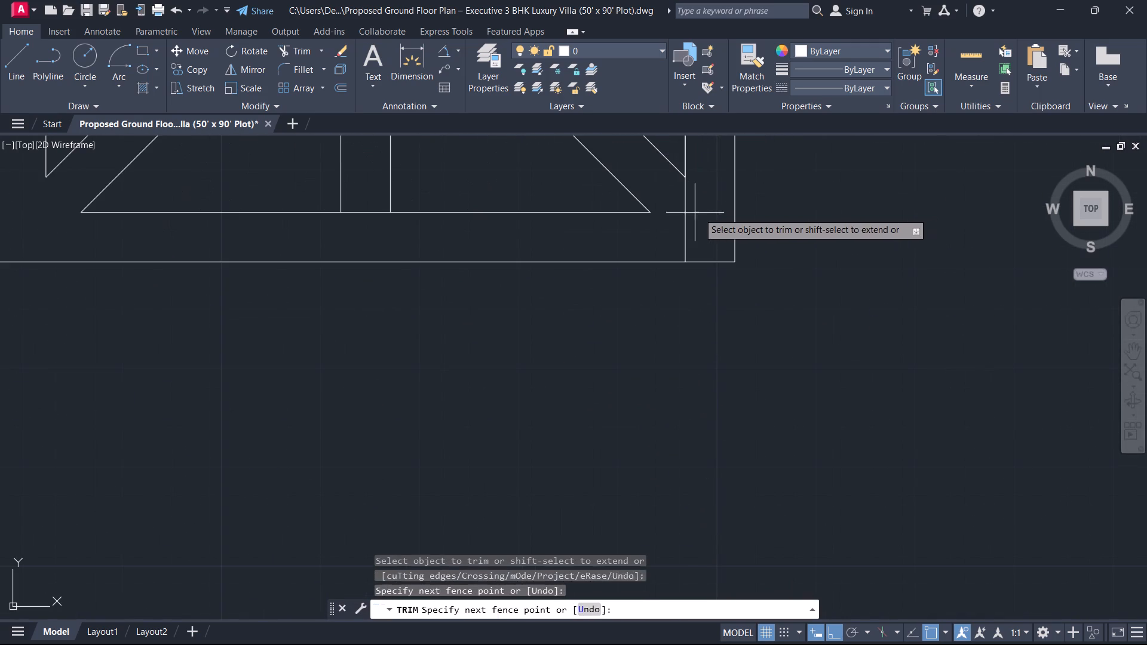
{"action": "left_click_drag", "start_coordinate": [695, 213], "coordinate": [692, 213]}
{"action": "left_click", "coordinate": [677, 214]}
{"action": "key", "text": "Escape"}
{"action": "scroll", "coordinate": [680, 217], "scroll_direction": "down", "scroll_amount": 3}
{"action": "middle_click_drag", "start_coordinate": [679, 219], "coordinate": [739, 376]}
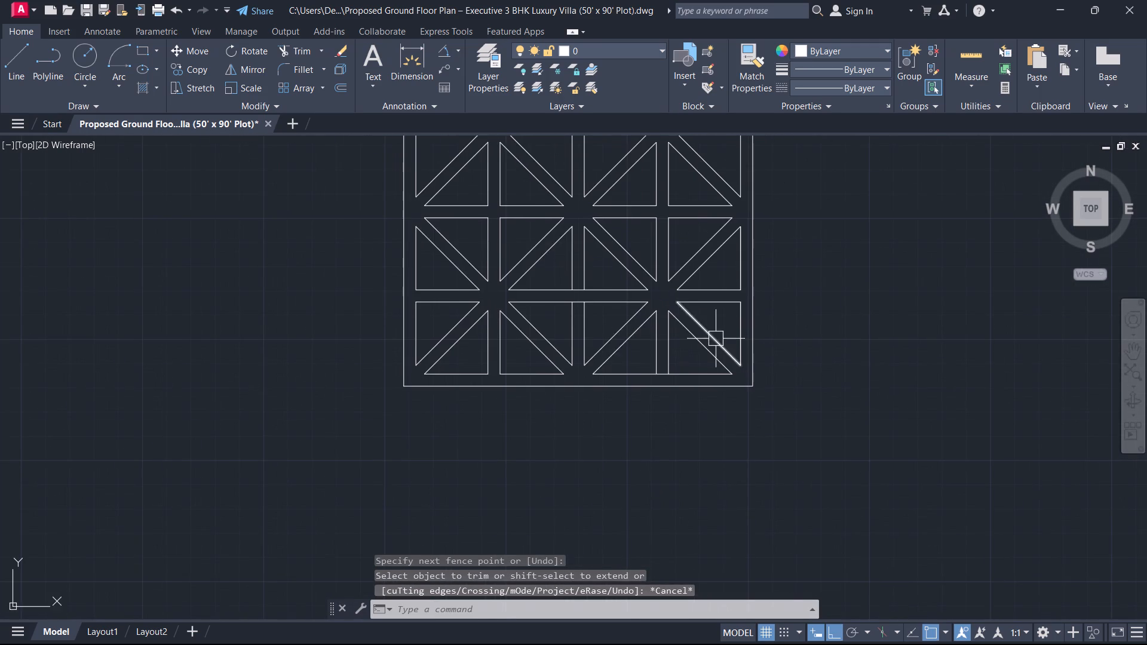
Set the linetype of the entire braced grid below the Drawing Dining room to ACAD_ISO02W100.
{"action": "scroll", "coordinate": [647, 318], "scroll_direction": "down", "scroll_amount": 1}
{"action": "middle_click_drag", "start_coordinate": [647, 318], "coordinate": [656, 414]}
{"action": "left_click_drag", "start_coordinate": [456, 214], "coordinate": [463, 218]}
{"action": "key", "text": "Escape"}
{"action": "left_click_drag", "start_coordinate": [409, 223], "coordinate": [460, 256]}
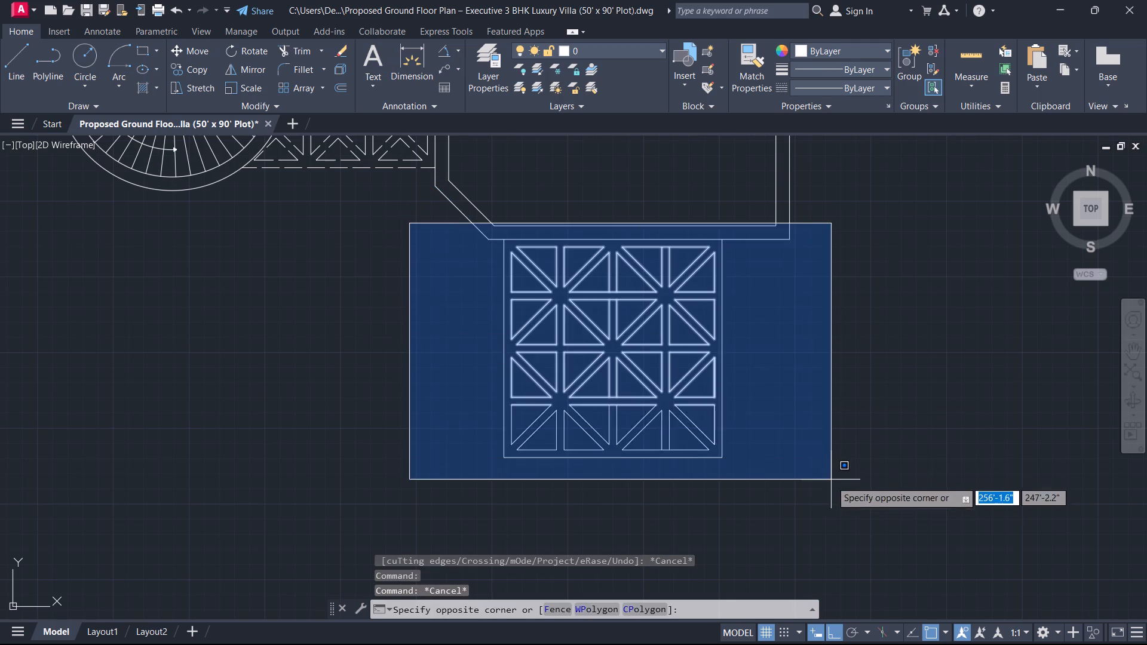
{"action": "left_click", "coordinate": [746, 535]}
{"action": "scroll", "coordinate": [545, 355], "scroll_direction": "up", "scroll_amount": 1}
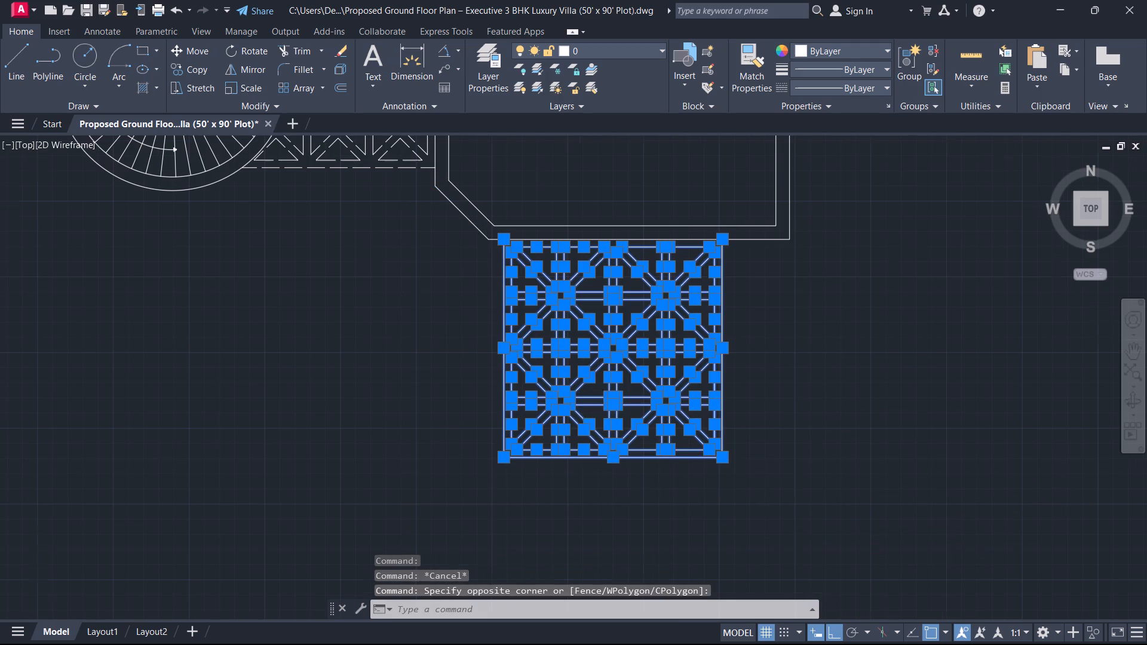
{"action": "scroll", "coordinate": [545, 355], "scroll_direction": "up", "scroll_amount": 1}
{"action": "middle_click_drag", "start_coordinate": [544, 353], "coordinate": [503, 517]}
{"action": "scroll", "coordinate": [507, 229], "scroll_direction": "down", "scroll_amount": 2}
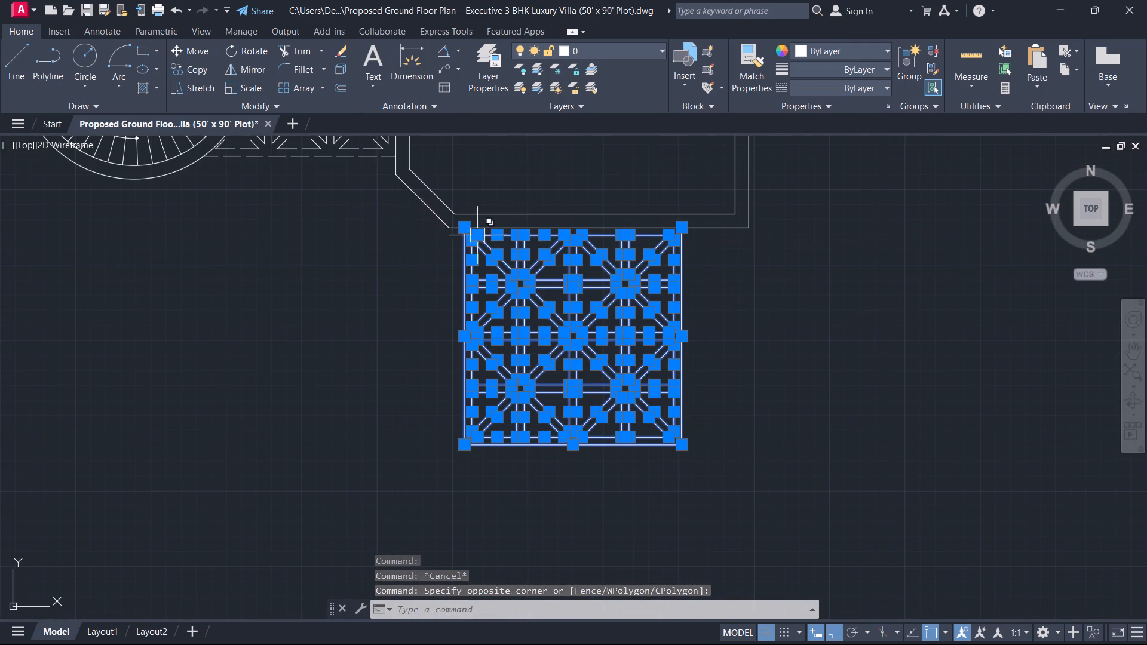
{"action": "left_click", "coordinate": [829, 88]}
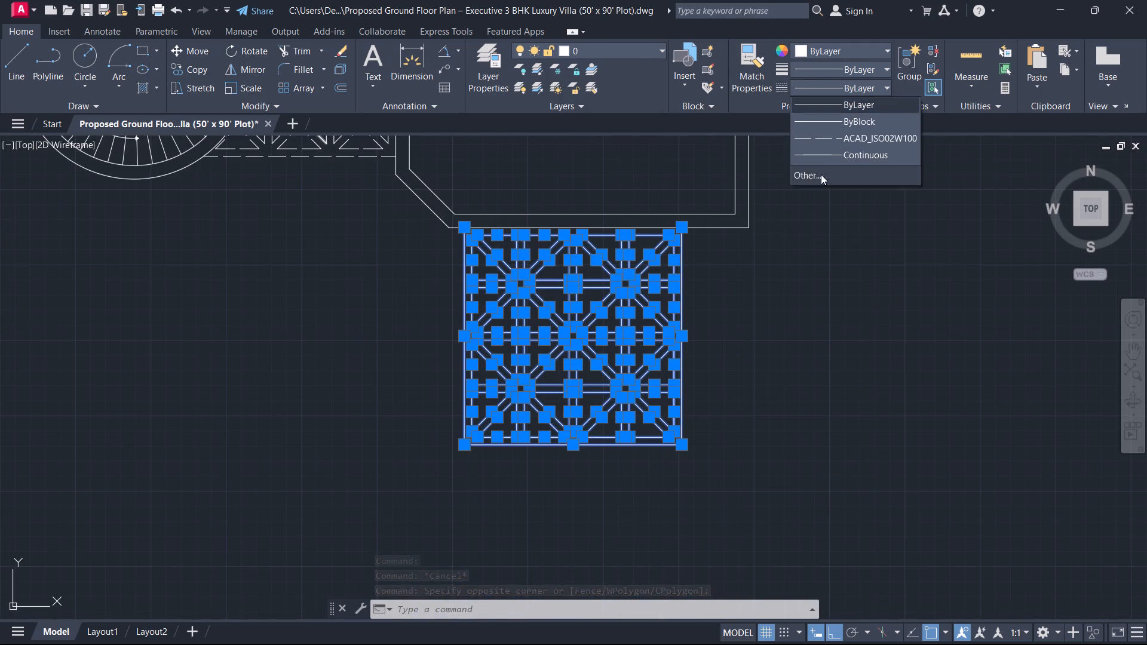
{"action": "left_click", "coordinate": [831, 134]}
{"action": "key", "text": "Escape"}
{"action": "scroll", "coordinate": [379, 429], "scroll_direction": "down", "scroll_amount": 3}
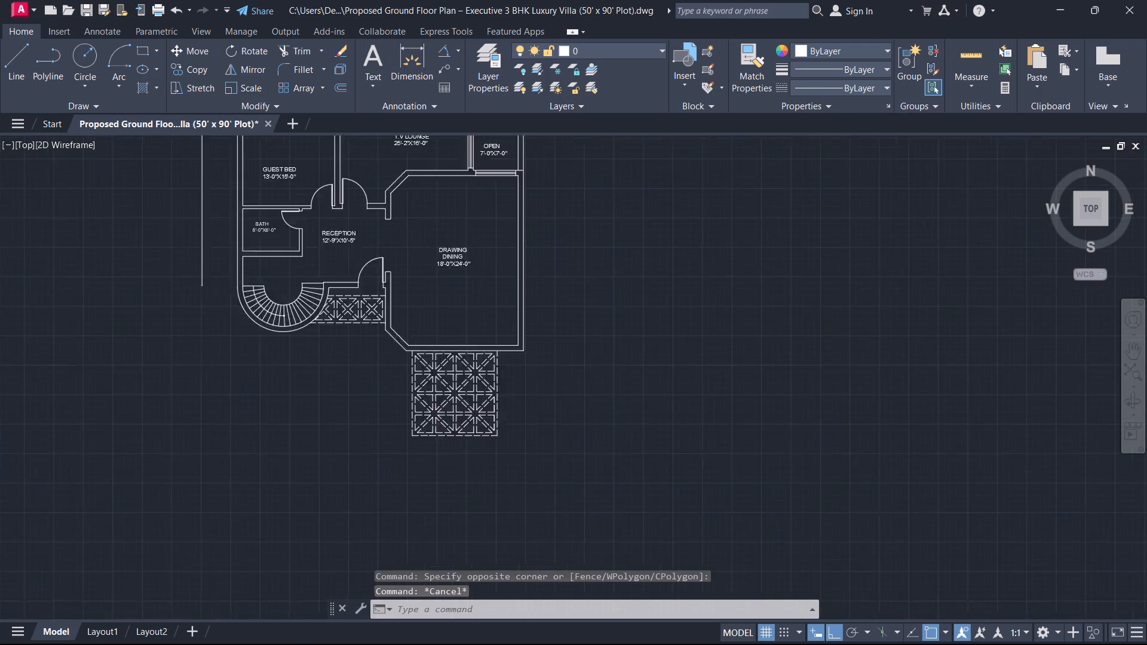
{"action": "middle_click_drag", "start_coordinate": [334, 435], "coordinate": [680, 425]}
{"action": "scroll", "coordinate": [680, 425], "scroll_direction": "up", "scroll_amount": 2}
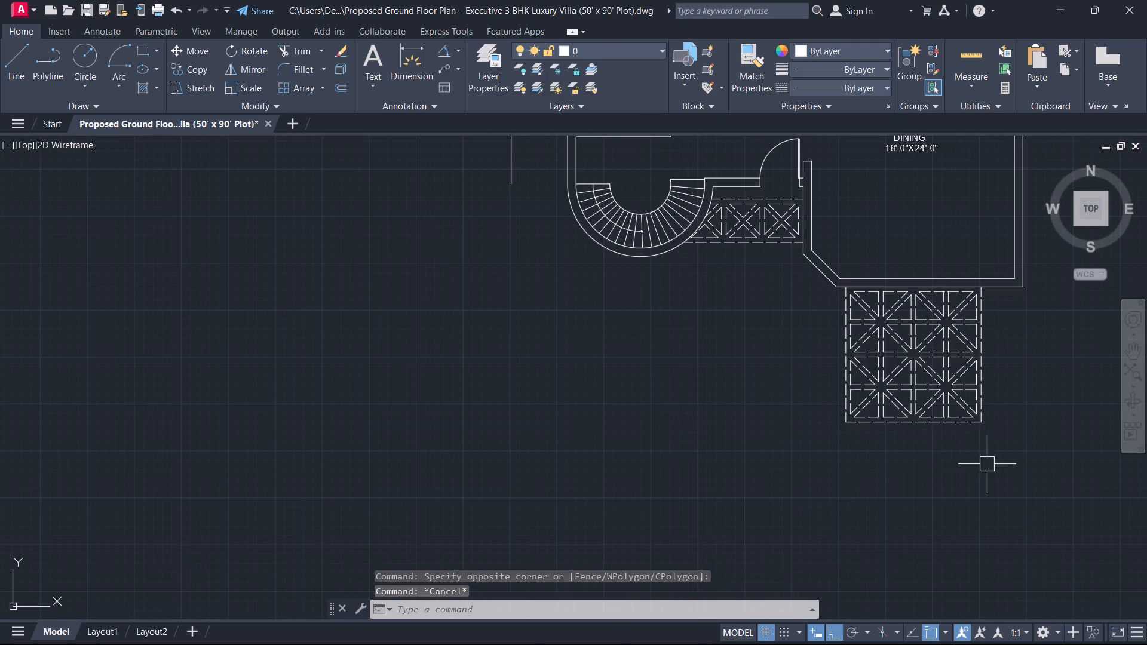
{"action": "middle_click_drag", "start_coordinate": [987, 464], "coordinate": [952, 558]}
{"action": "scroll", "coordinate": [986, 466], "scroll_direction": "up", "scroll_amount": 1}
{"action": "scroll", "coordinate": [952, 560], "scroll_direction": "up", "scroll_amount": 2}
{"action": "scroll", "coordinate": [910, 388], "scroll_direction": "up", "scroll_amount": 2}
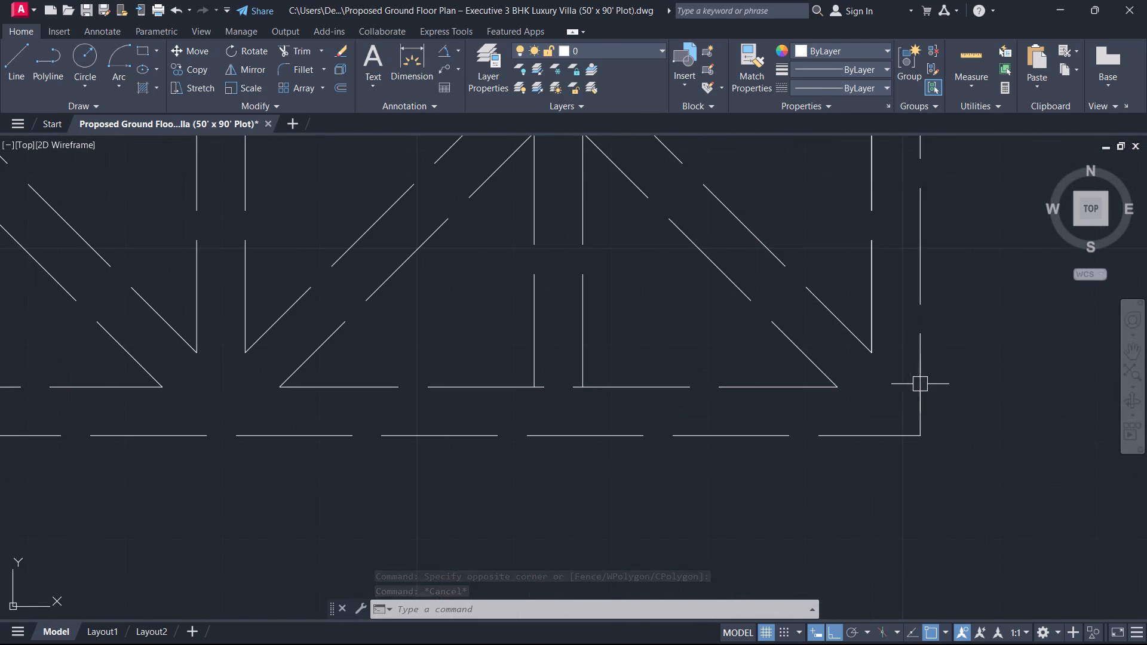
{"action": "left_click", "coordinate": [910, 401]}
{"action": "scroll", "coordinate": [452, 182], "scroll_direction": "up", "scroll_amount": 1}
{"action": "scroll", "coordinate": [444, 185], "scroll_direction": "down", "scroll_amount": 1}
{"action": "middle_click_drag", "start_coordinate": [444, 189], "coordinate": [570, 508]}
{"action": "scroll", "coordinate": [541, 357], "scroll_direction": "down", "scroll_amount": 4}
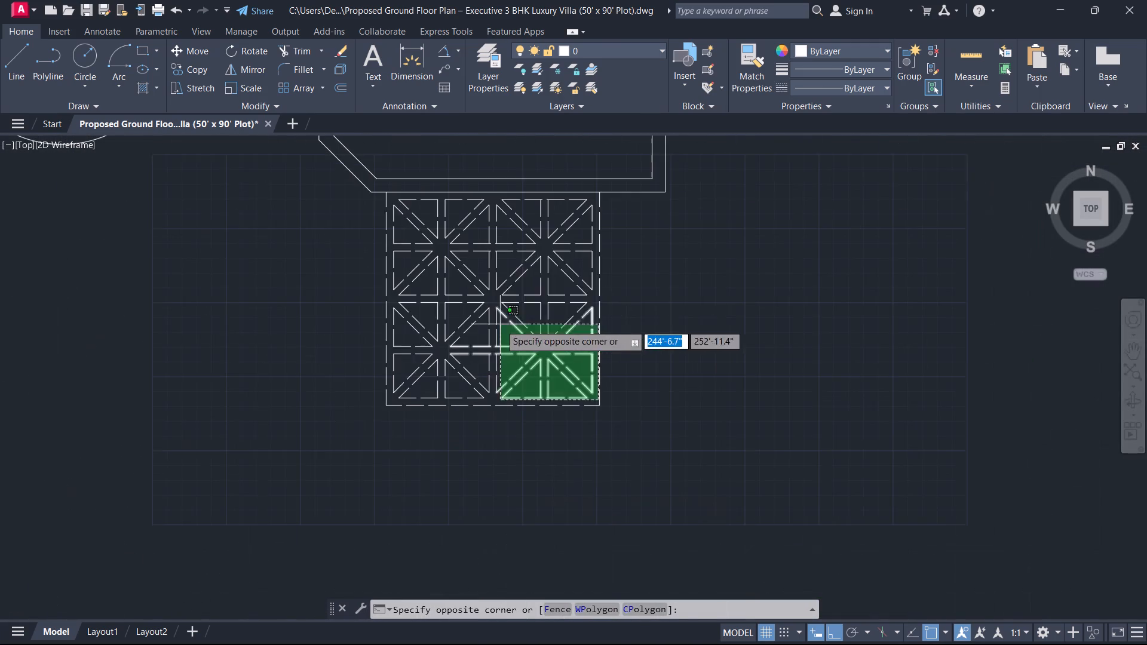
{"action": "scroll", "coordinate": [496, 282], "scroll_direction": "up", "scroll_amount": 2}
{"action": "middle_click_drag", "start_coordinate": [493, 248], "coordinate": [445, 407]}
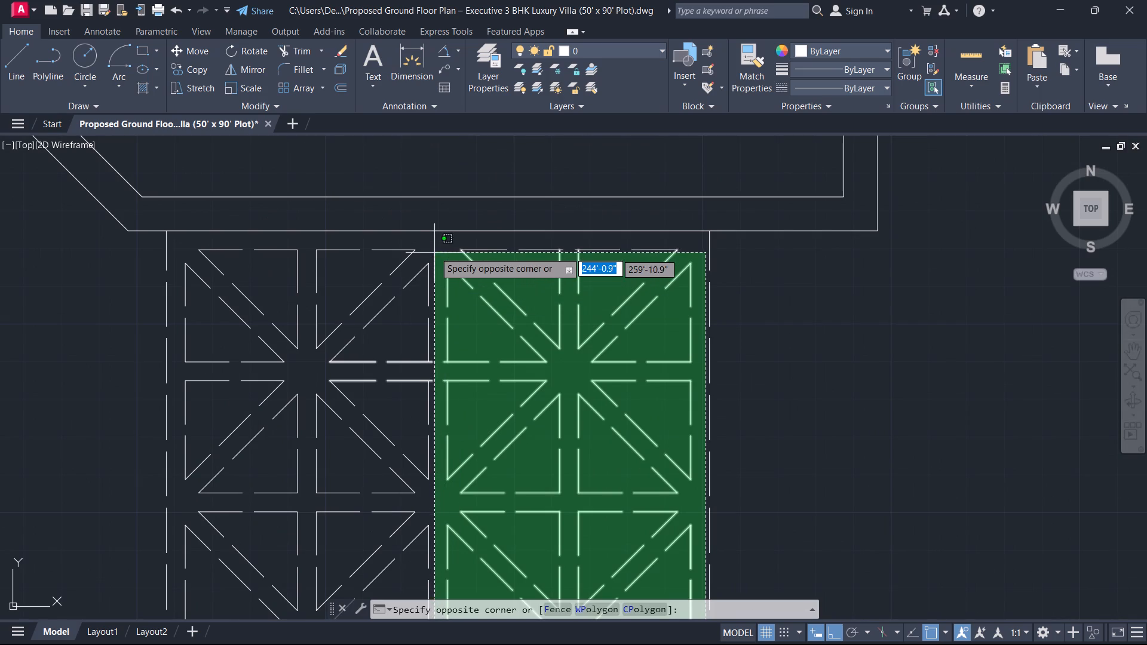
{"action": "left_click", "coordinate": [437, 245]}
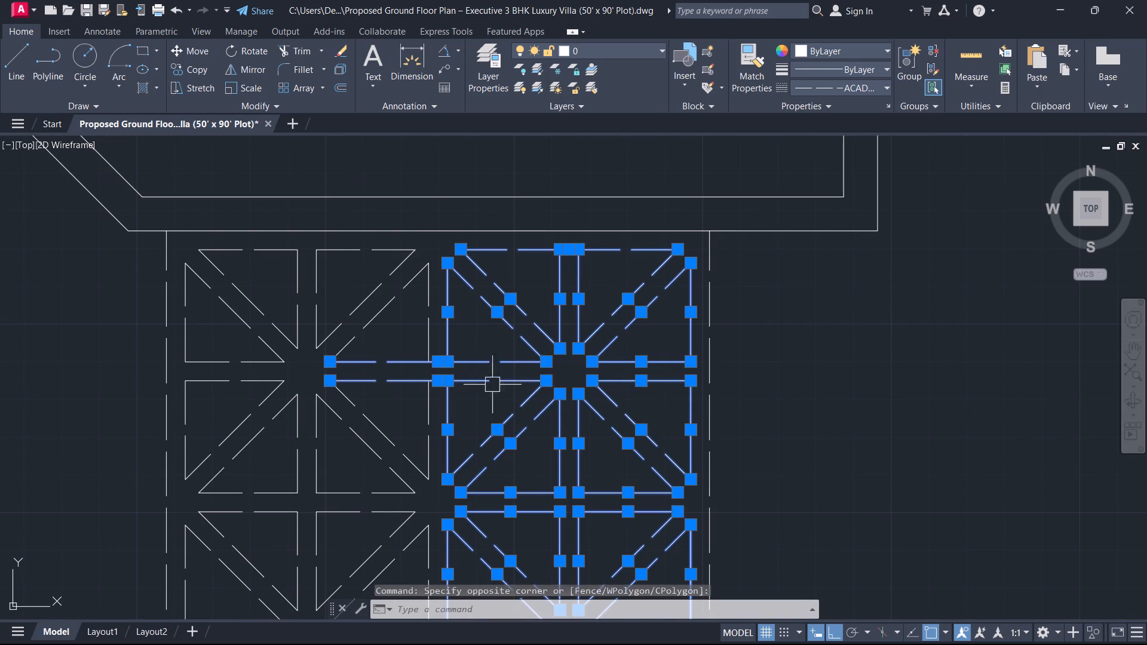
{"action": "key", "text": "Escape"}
Trim the two horizontal strip lines where they cross the middle vertical strip at the grid's upper crossing.
{"action": "scroll", "coordinate": [465, 375], "scroll_direction": "up", "scroll_amount": 2}
{"action": "key", "text": "t"}
{"action": "key", "text": "r"}
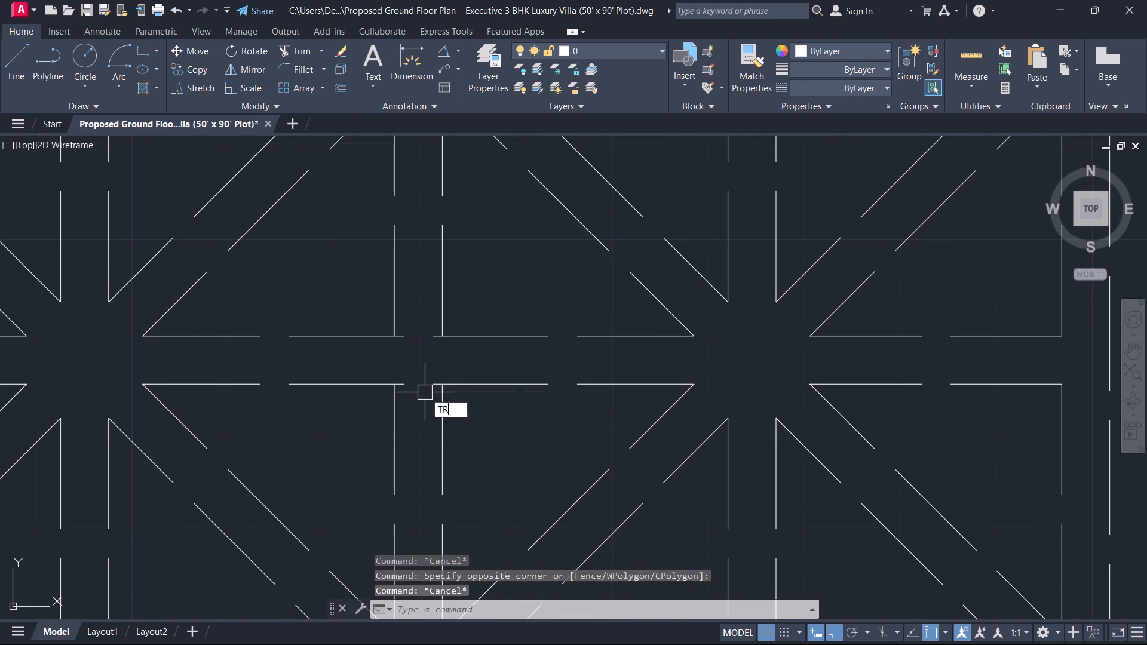
{"action": "key", "text": "space"}
{"action": "left_click", "coordinate": [421, 413]}
{"action": "left_click", "coordinate": [421, 254]}
{"action": "key", "text": "Escape"}
Trim the two horizontal strip lines where they cross the middle vertical strip at the grid's lower crossing.
{"action": "scroll", "coordinate": [440, 274], "scroll_direction": "down", "scroll_amount": 4}
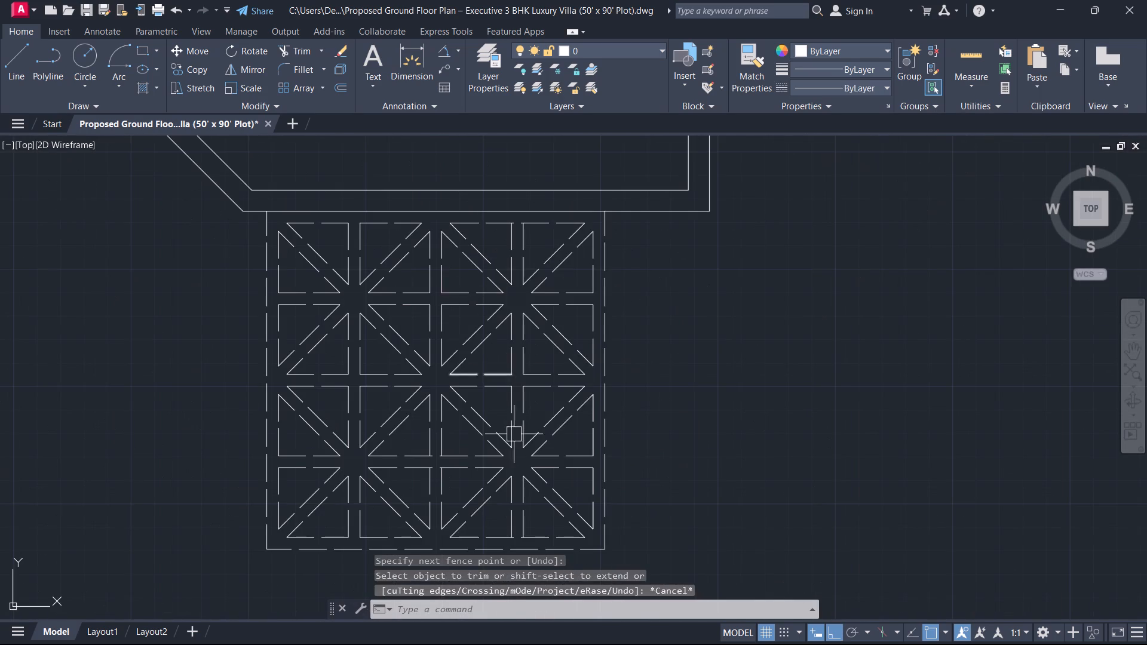
{"action": "middle_click_drag", "start_coordinate": [494, 334], "coordinate": [548, 241]}
{"action": "scroll", "coordinate": [631, 396], "scroll_direction": "up", "scroll_amount": 2}
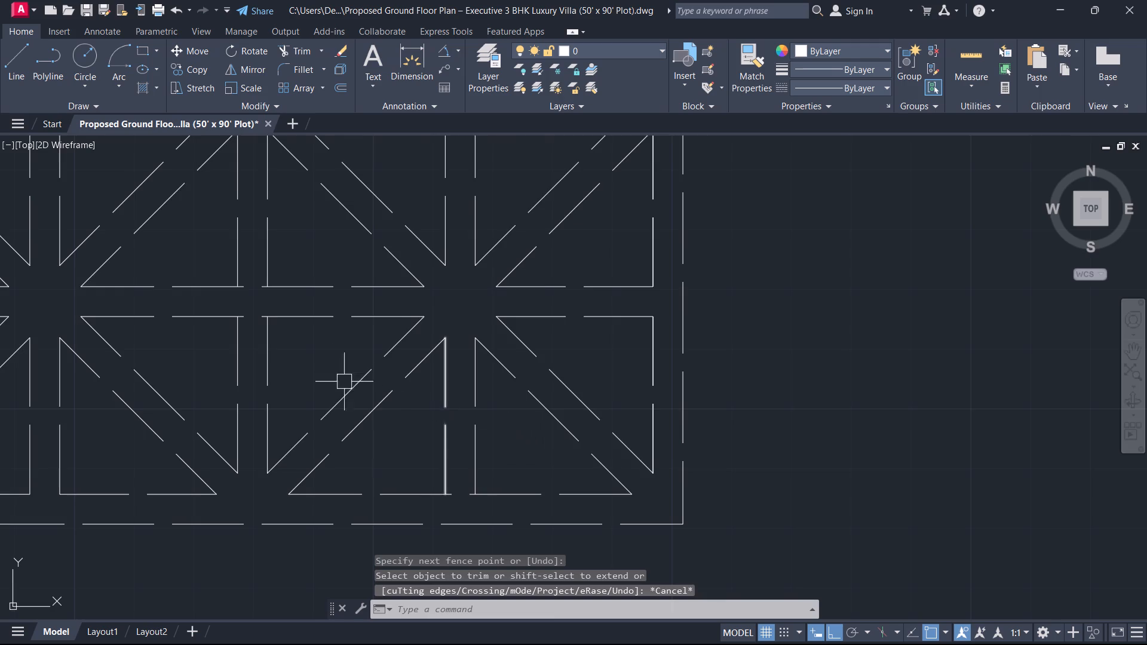
{"action": "middle_click_drag", "start_coordinate": [308, 365], "coordinate": [526, 368]}
{"action": "type", "text": "TR"}
{"action": "key", "text": "space"}
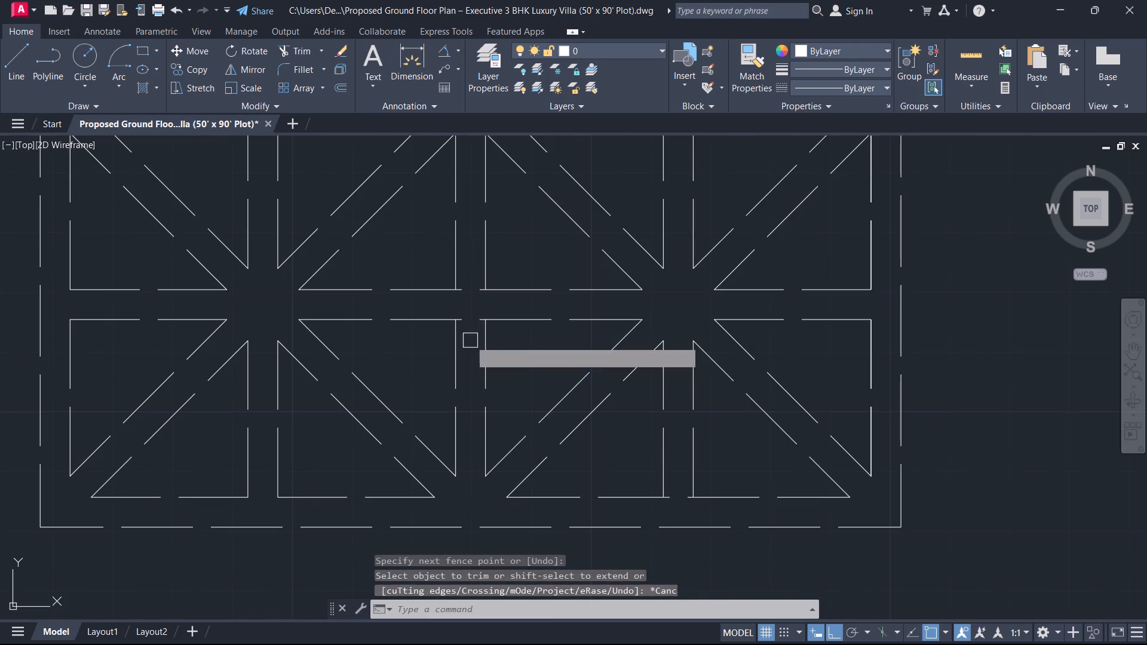
{"action": "left_click", "coordinate": [470, 340]}
{"action": "left_click", "coordinate": [472, 253]}
{"action": "key", "text": "Escape"}
Copy the right half of the braced grid, without its outer border, horizontally into the open space east of the grid.
{"action": "scroll", "coordinate": [478, 297], "scroll_direction": "down", "scroll_amount": 1}
{"action": "scroll", "coordinate": [490, 360], "scroll_direction": "down", "scroll_amount": 1}
{"action": "middle_click_drag", "start_coordinate": [631, 408], "coordinate": [631, 453]}
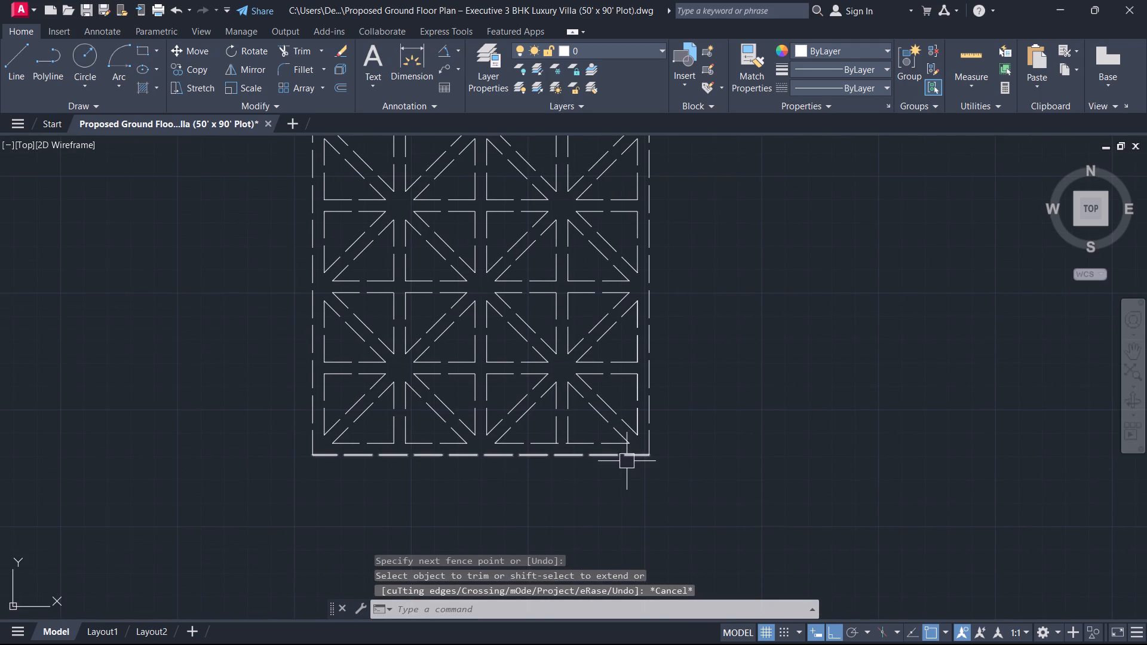
{"action": "scroll", "coordinate": [633, 458], "scroll_direction": "up", "scroll_amount": 2}
{"action": "left_click", "coordinate": [663, 442]}
{"action": "scroll", "coordinate": [492, 281], "scroll_direction": "down", "scroll_amount": 2}
{"action": "middle_click_drag", "start_coordinate": [491, 280], "coordinate": [552, 438]}
{"action": "scroll", "coordinate": [538, 387], "scroll_direction": "down", "scroll_amount": 1}
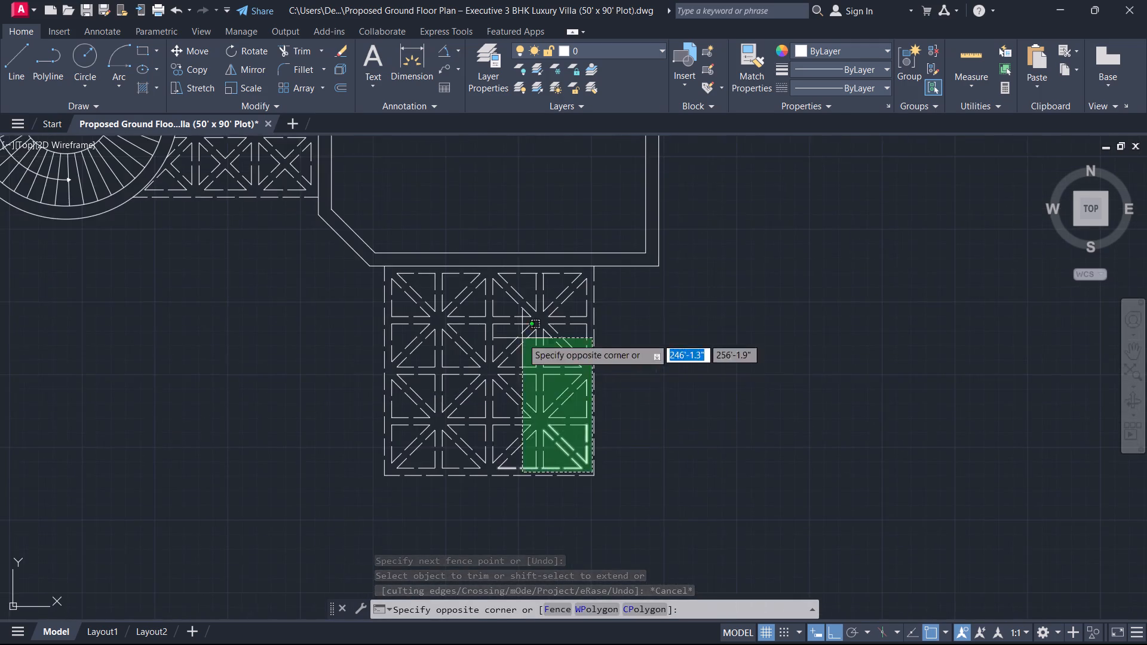
{"action": "scroll", "coordinate": [504, 299], "scroll_direction": "up", "scroll_amount": 1}
{"action": "scroll", "coordinate": [483, 247], "scroll_direction": "up", "scroll_amount": 1}
{"action": "left_click", "coordinate": [479, 250]}
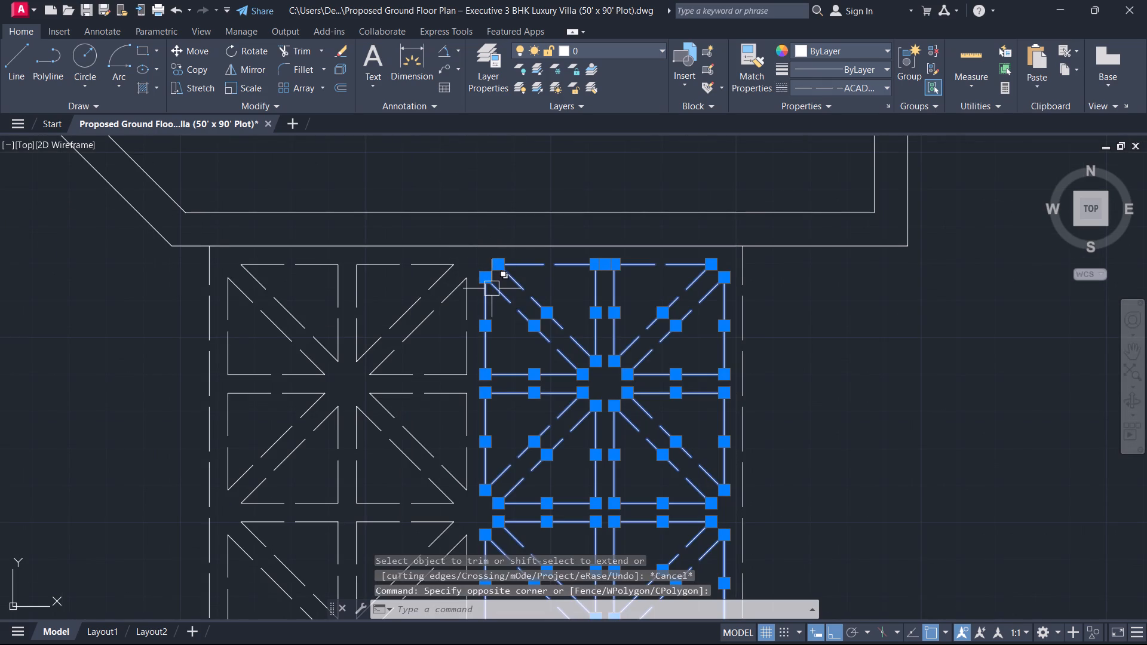
{"action": "type", "text": "CO"}
{"action": "key", "text": "space"}
{"action": "left_click", "coordinate": [492, 288]}
{"action": "middle_click_drag", "start_coordinate": [737, 322], "coordinate": [488, 275]}
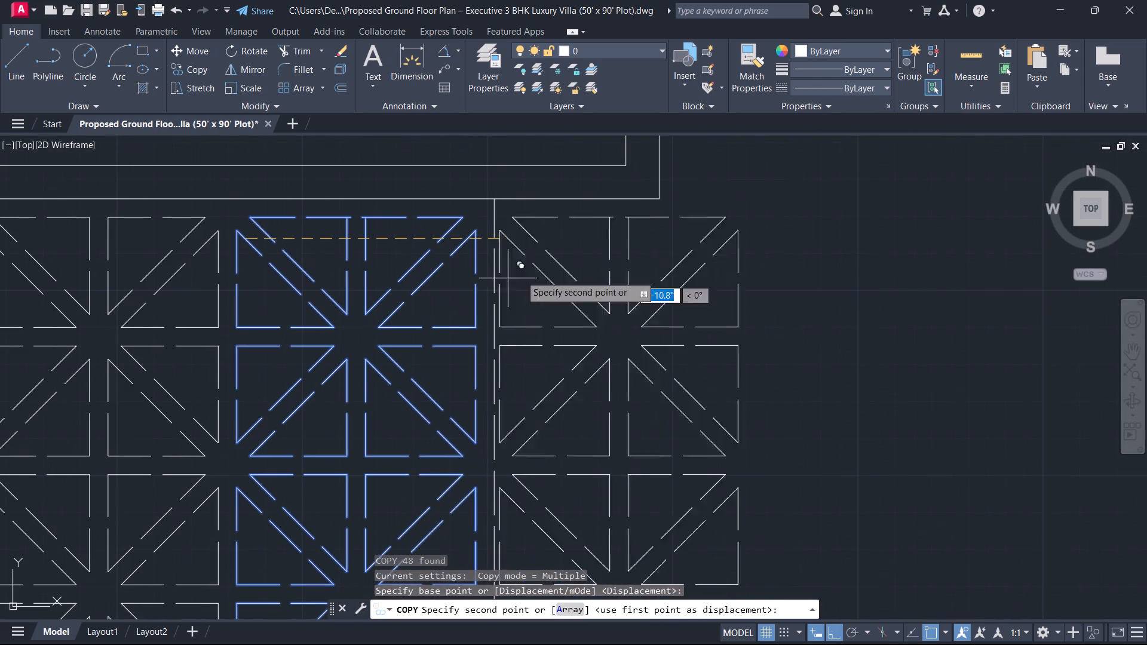
{"action": "left_click", "coordinate": [661, 242]}
{"action": "key", "text": "Escape"}
Move the copied braced strip farther east, clear of the Drawing Dining room's outer wall.
{"action": "scroll", "coordinate": [939, 366], "scroll_direction": "down", "scroll_amount": 2}
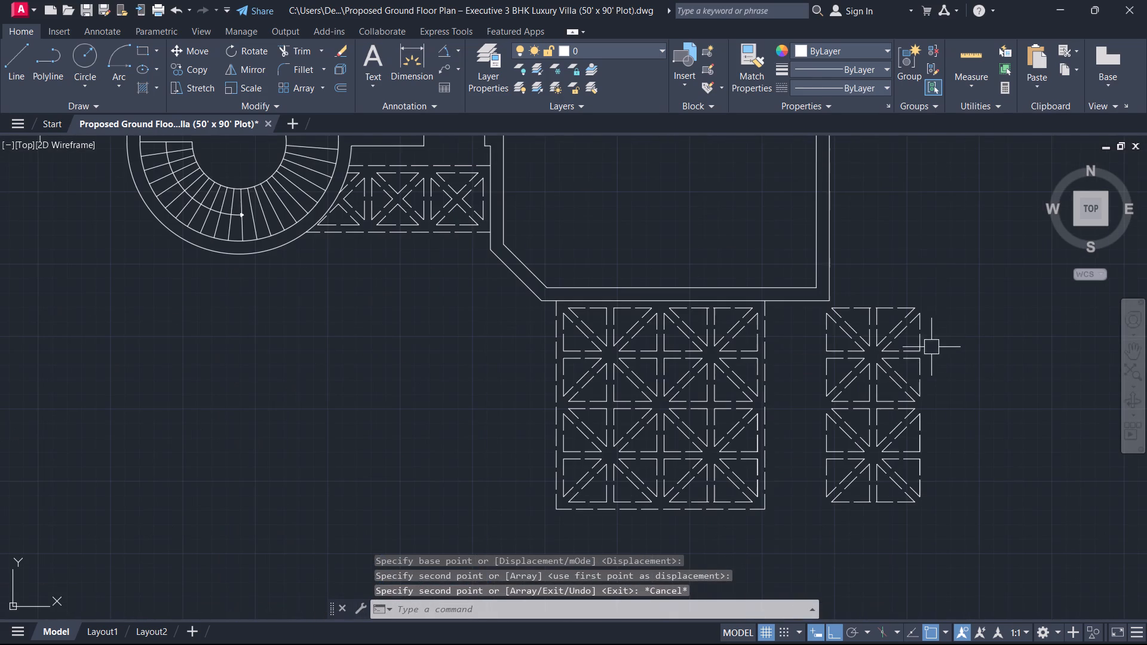
{"action": "scroll", "coordinate": [831, 302], "scroll_direction": "up", "scroll_amount": 4}
{"action": "left_click", "coordinate": [796, 311]}
{"action": "scroll", "coordinate": [798, 314], "scroll_direction": "down", "scroll_amount": 5}
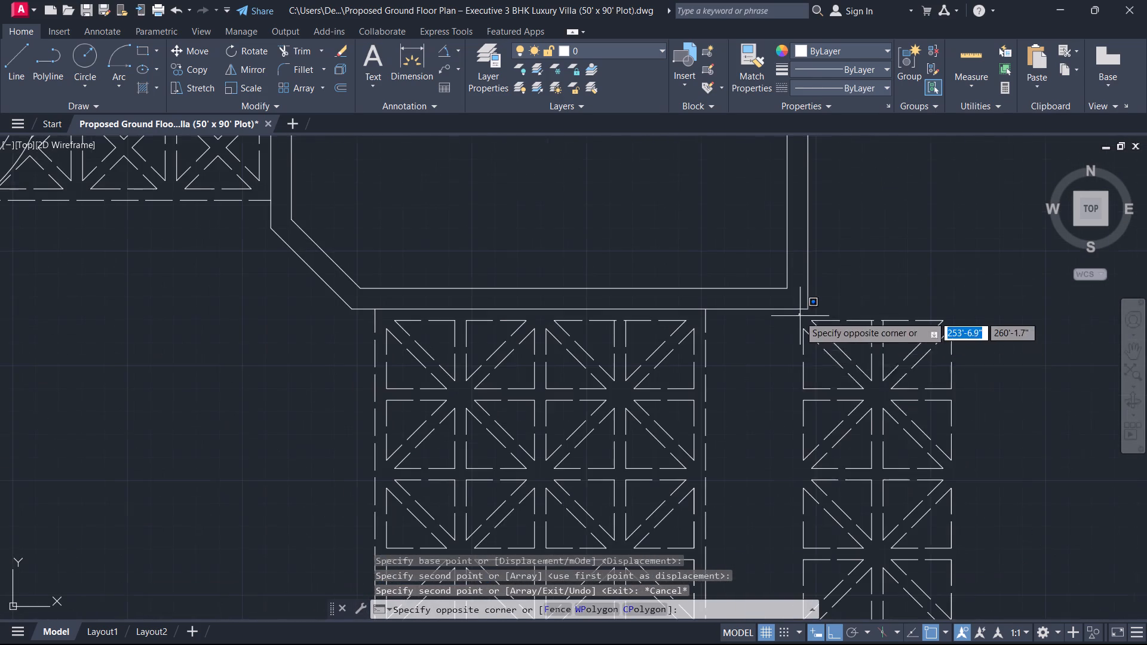
{"action": "middle_click_drag", "start_coordinate": [982, 506], "coordinate": [883, 238]}
{"action": "left_click", "coordinate": [865, 414]}
{"action": "key", "text": "m"}
{"action": "key", "text": "space"}
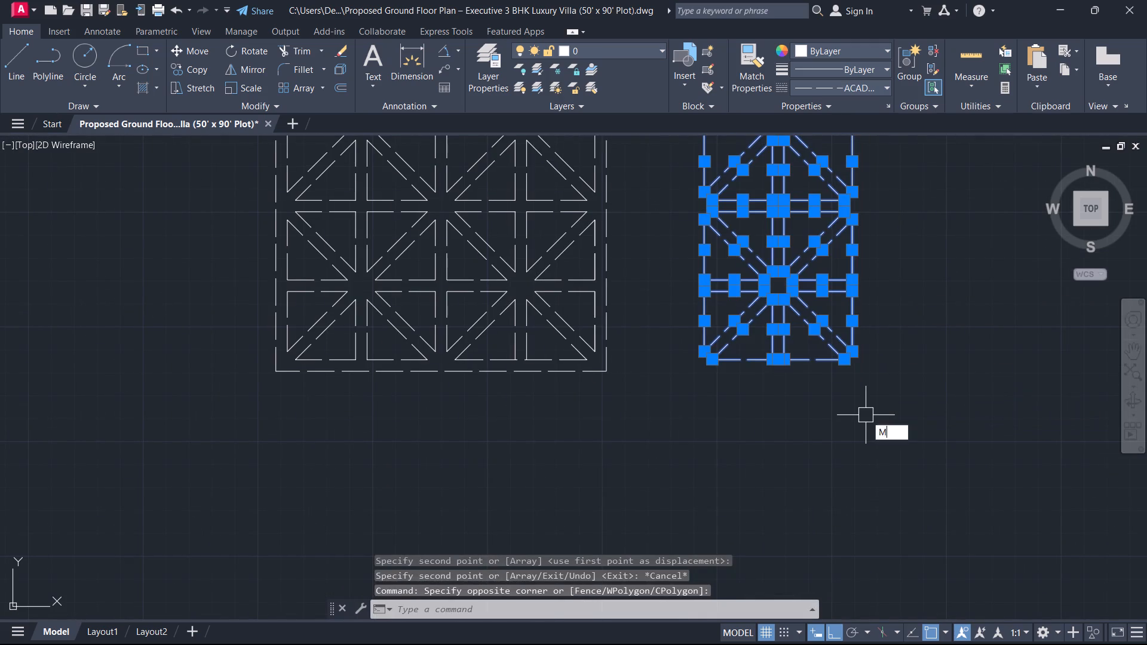
{"action": "left_click", "coordinate": [831, 406]}
{"action": "middle_click_drag", "start_coordinate": [893, 401], "coordinate": [458, 401]}
{"action": "left_click", "coordinate": [676, 397]}
{"action": "key", "text": "Escape"}
Rotate the copied braced strip by -45 degrees.
{"action": "scroll", "coordinate": [682, 382], "scroll_direction": "down", "scroll_amount": 2}
{"action": "middle_click_drag", "start_coordinate": [681, 365], "coordinate": [740, 442]}
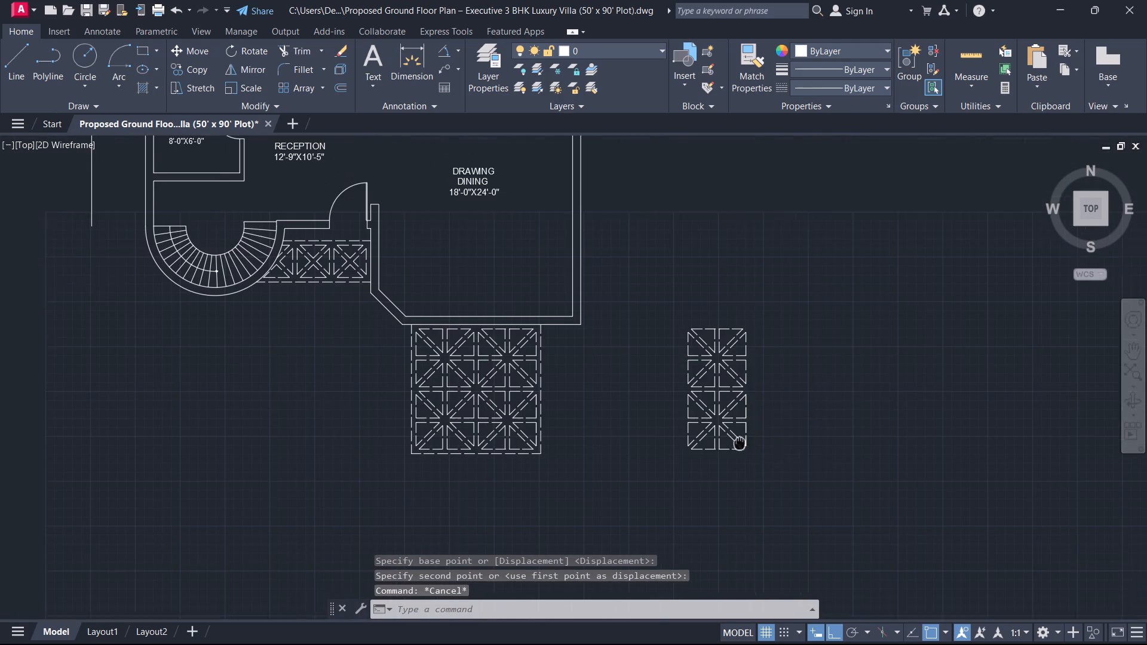
{"action": "middle_click_drag", "start_coordinate": [740, 442], "coordinate": [743, 446]}
{"action": "left_click_drag", "start_coordinate": [830, 474], "coordinate": [809, 434]}
{"action": "left_click", "coordinate": [668, 256]}
{"action": "type", "text": "RO"}
{"action": "key", "text": "space"}
{"action": "left_click", "coordinate": [740, 293]}
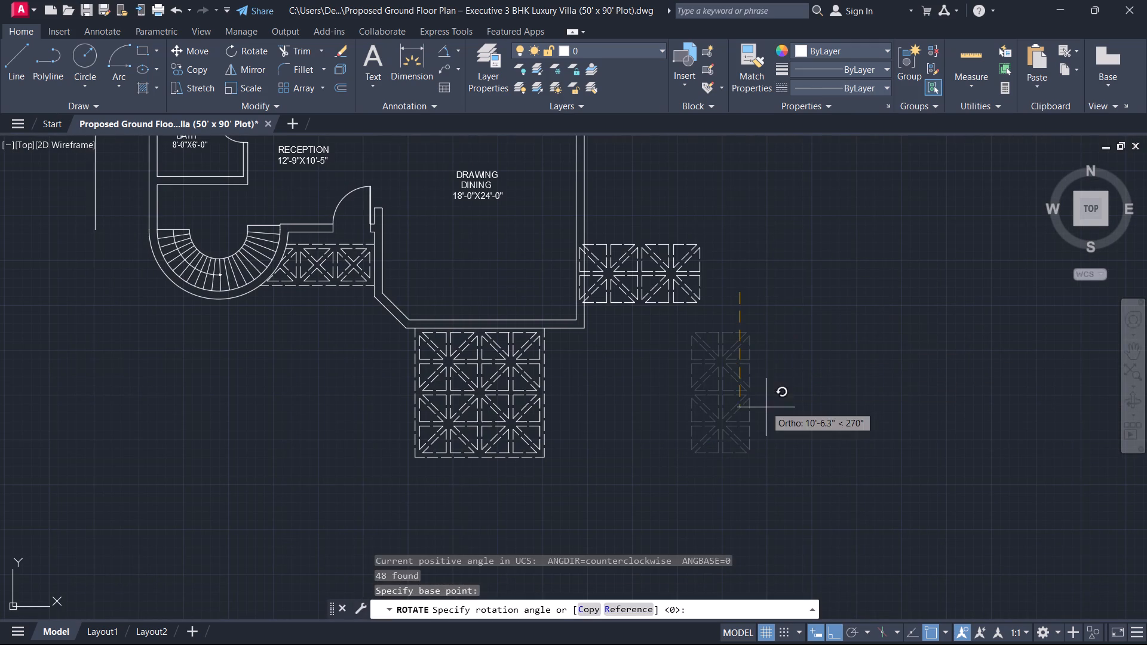
{"action": "type", "text": "-45"}
{"action": "key", "text": "Return"}
{"action": "key", "text": "Escape"}
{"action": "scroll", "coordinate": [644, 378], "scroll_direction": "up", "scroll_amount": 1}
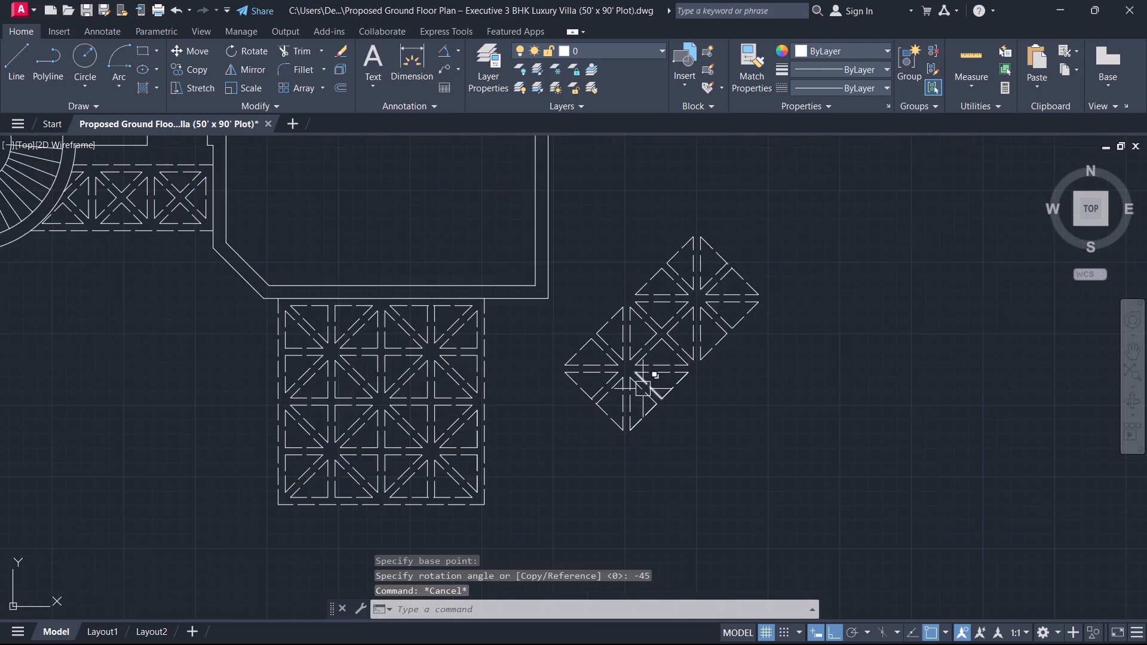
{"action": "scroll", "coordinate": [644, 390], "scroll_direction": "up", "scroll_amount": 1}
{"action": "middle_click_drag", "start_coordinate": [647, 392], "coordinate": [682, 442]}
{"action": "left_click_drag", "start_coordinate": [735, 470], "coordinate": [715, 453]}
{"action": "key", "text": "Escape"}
Offset the outer line of the Drawing Dining room's diagonal corner wall outward by 5 inches.
{"action": "scroll", "coordinate": [581, 349], "scroll_direction": "down", "scroll_amount": 1}
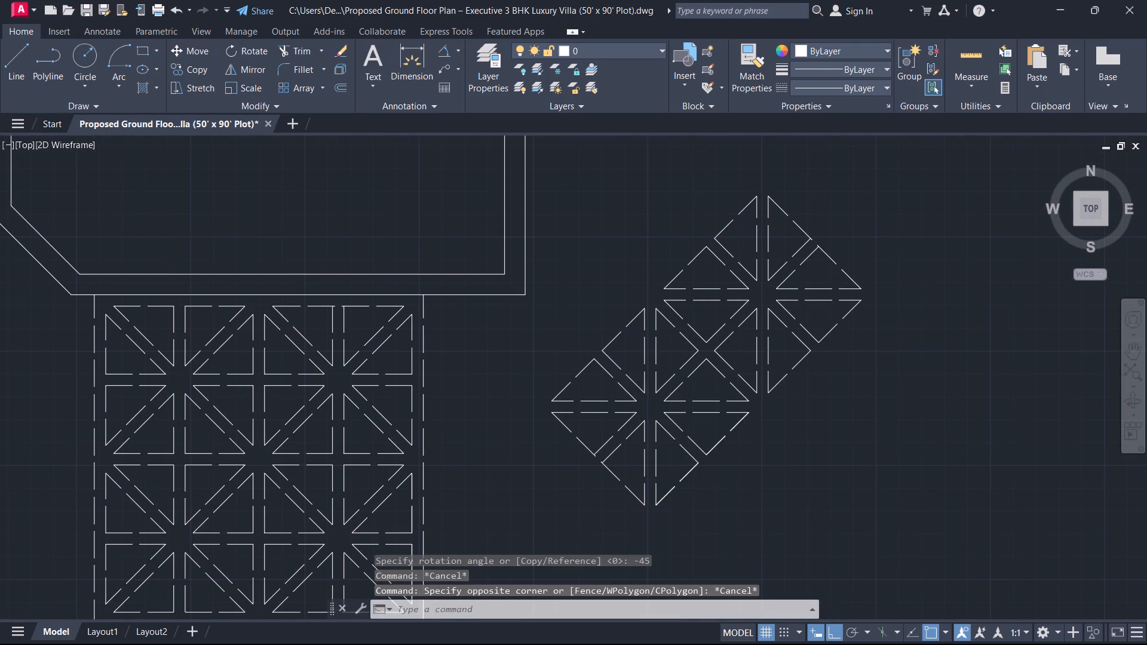
{"action": "middle_click_drag", "start_coordinate": [581, 349], "coordinate": [589, 355]}
{"action": "scroll", "coordinate": [206, 333], "scroll_direction": "up", "scroll_amount": 1}
{"action": "type", "text": "O"}
{"action": "key", "text": "space"}
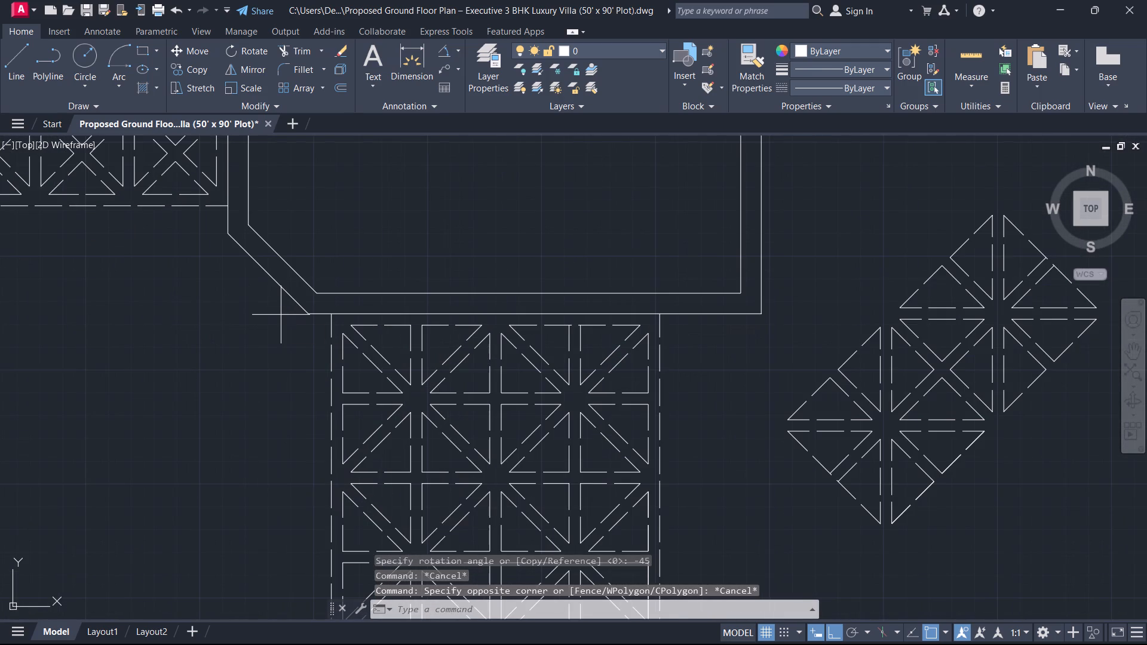
{"action": "key", "text": "5"}
{"action": "key", "text": "Return"}
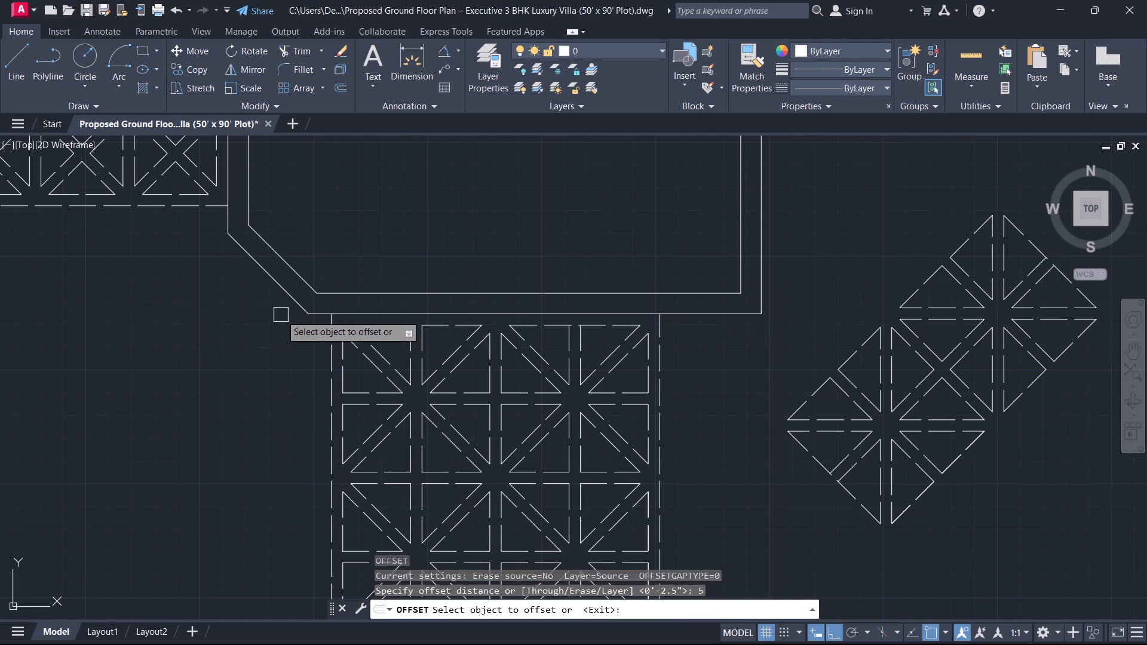
{"action": "left_click_drag", "start_coordinate": [264, 277], "coordinate": [259, 283]}
{"action": "left_click", "coordinate": [228, 308]}
{"action": "key", "text": "Escape"}
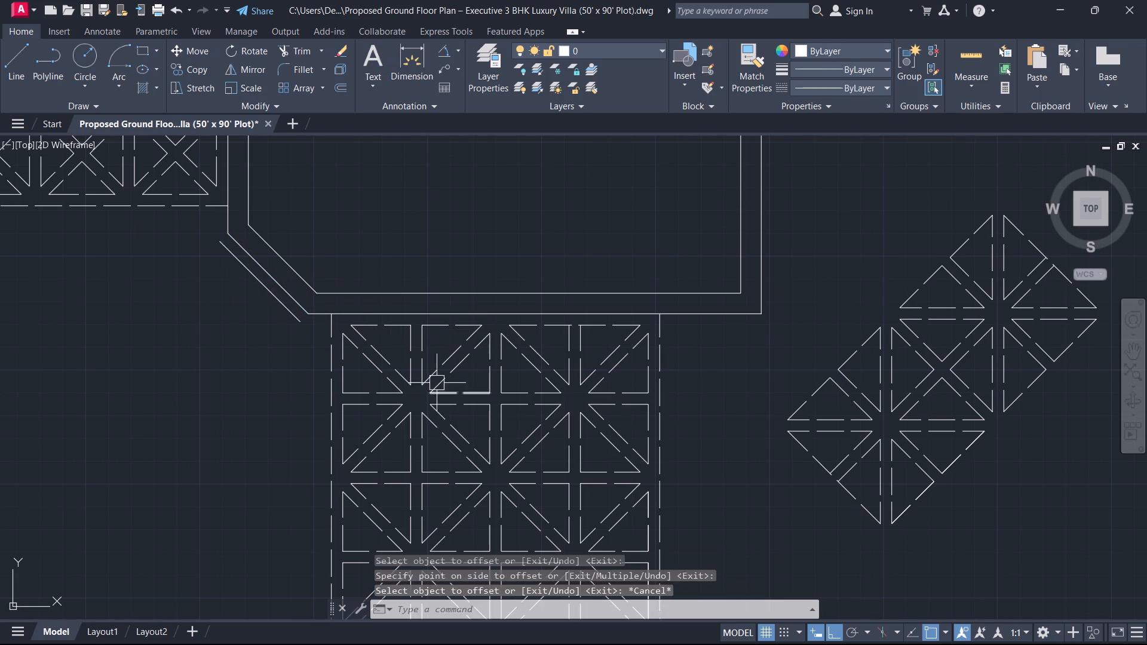
Copy the entire rotated braced strip so its upper end rests on the offset line beside the diagonal corner wall.
{"action": "scroll", "coordinate": [584, 365], "scroll_direction": "down", "scroll_amount": 2}
{"action": "left_click_drag", "start_coordinate": [814, 411], "coordinate": [809, 406]}
{"action": "left_click", "coordinate": [745, 318]}
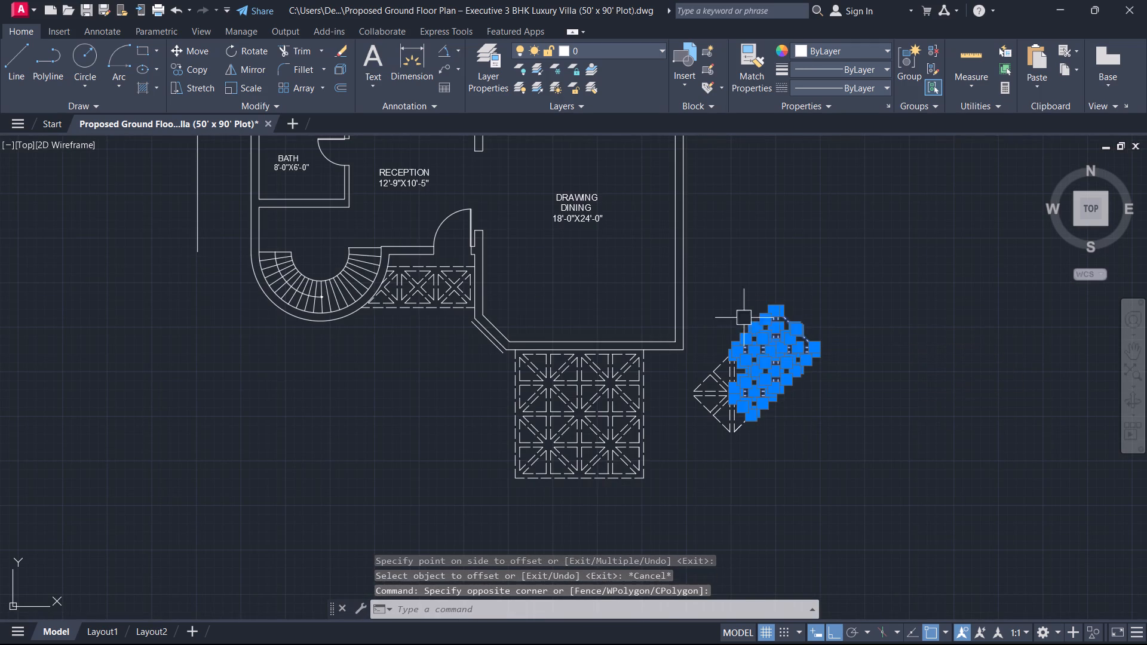
{"action": "left_click_drag", "start_coordinate": [769, 469], "coordinate": [757, 459]}
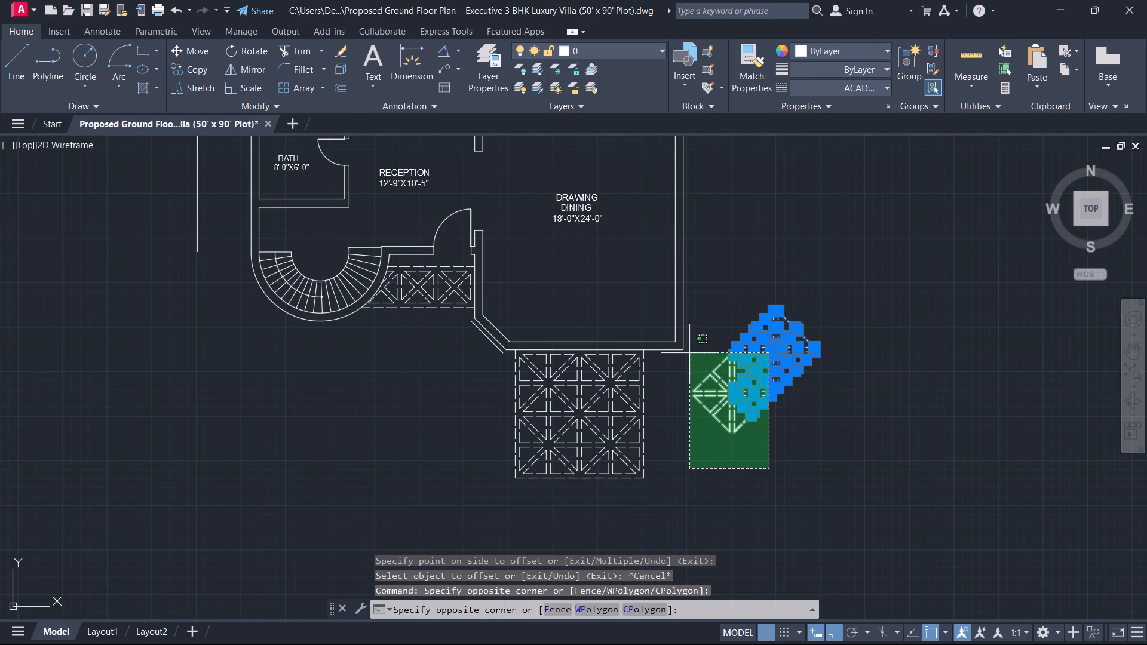
{"action": "left_click", "coordinate": [689, 353]}
{"action": "type", "text": "CO"}
{"action": "key", "text": "space"}
{"action": "scroll", "coordinate": [750, 363], "scroll_direction": "up", "scroll_amount": 2}
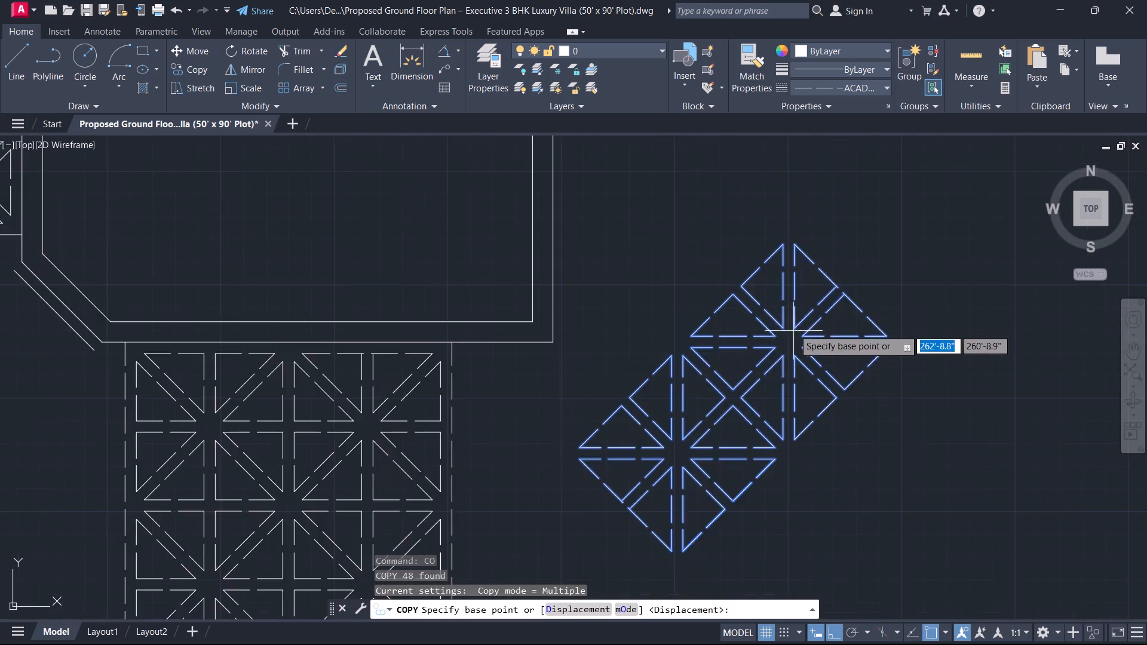
{"action": "scroll", "coordinate": [793, 329], "scroll_direction": "up", "scroll_amount": 1}
{"action": "left_click", "coordinate": [859, 264]}
{"action": "middle_click_drag", "start_coordinate": [566, 371], "coordinate": [1146, 434]}
{"action": "scroll", "coordinate": [1053, 432], "scroll_direction": "down", "scroll_amount": 1}
{"action": "scroll", "coordinate": [517, 377], "scroll_direction": "up", "scroll_amount": 2}
{"action": "left_click", "coordinate": [534, 379]}
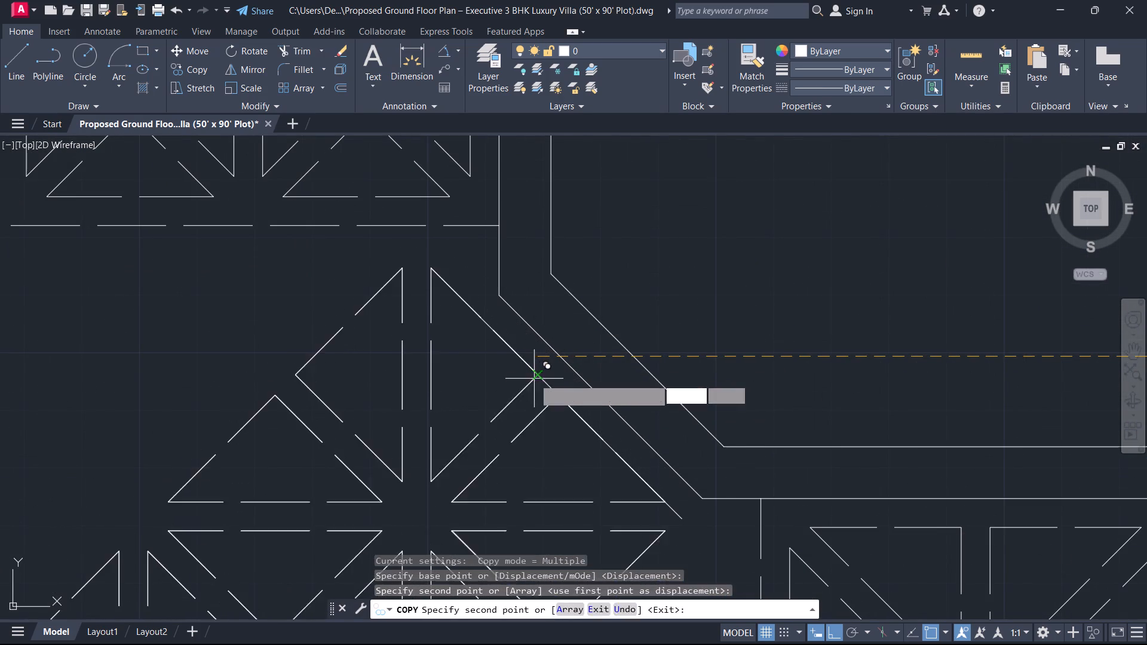
{"action": "key", "text": "Escape"}
Erase the dashed end line of the copied braced strip that overlaps the offset diagonal line.
{"action": "scroll", "coordinate": [508, 383], "scroll_direction": "down", "scroll_amount": 2}
{"action": "scroll", "coordinate": [502, 381], "scroll_direction": "up", "scroll_amount": 3}
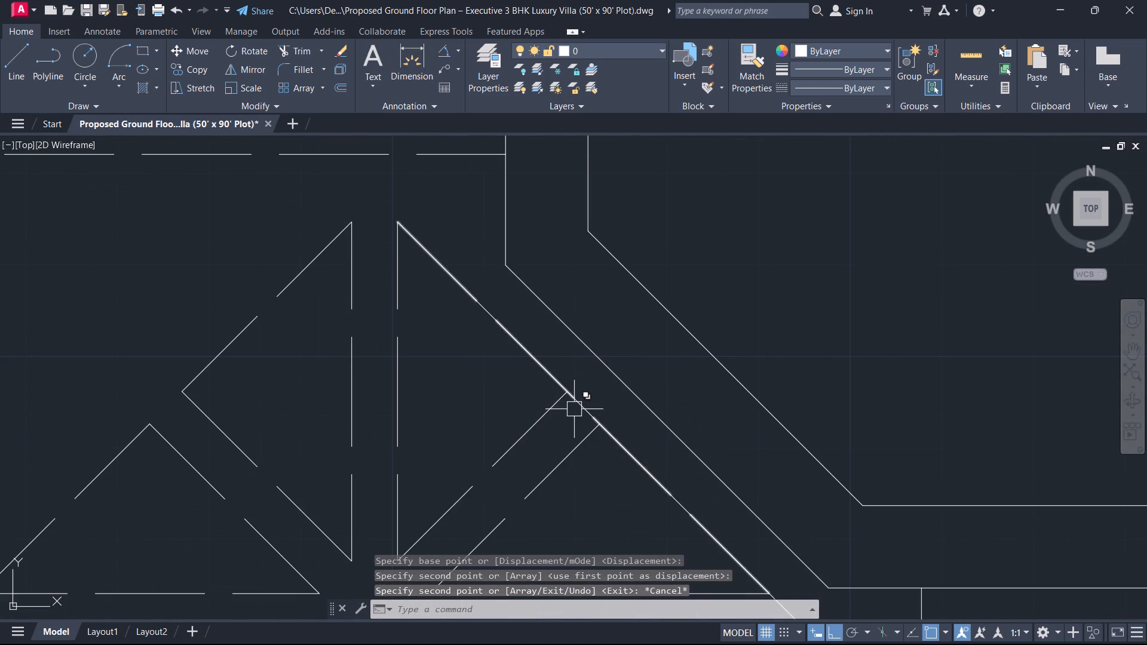
{"action": "left_click", "coordinate": [575, 410]}
{"action": "key", "text": "Delete"}
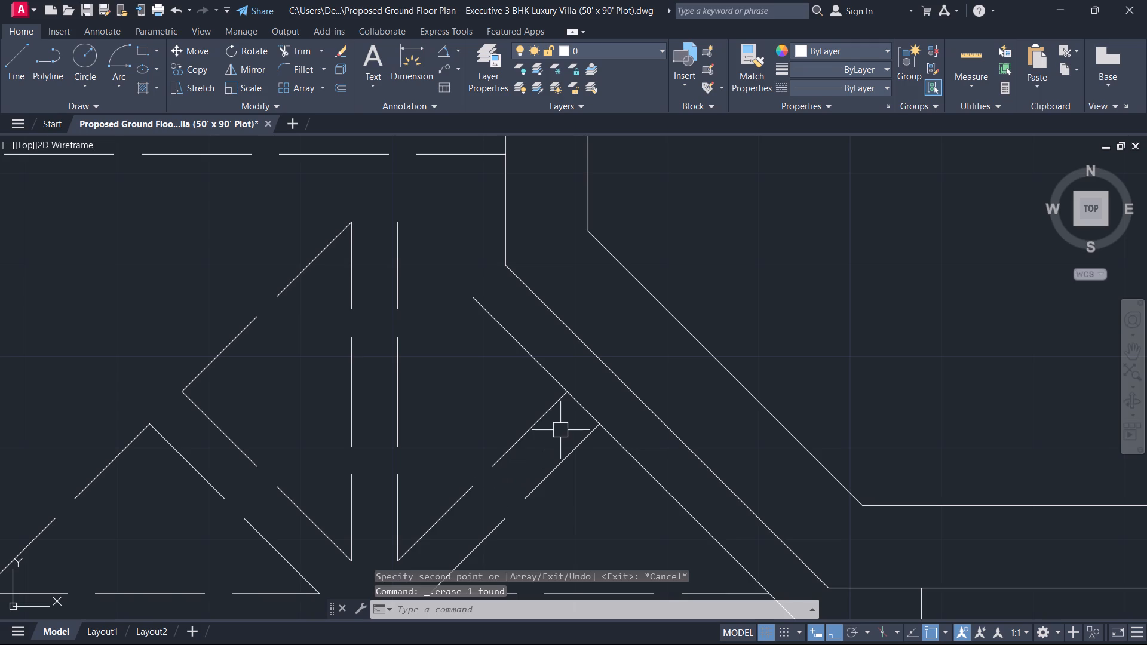
{"action": "scroll", "coordinate": [569, 411], "scroll_direction": "down", "scroll_amount": 1}
{"action": "key", "text": "ctrl+z"}
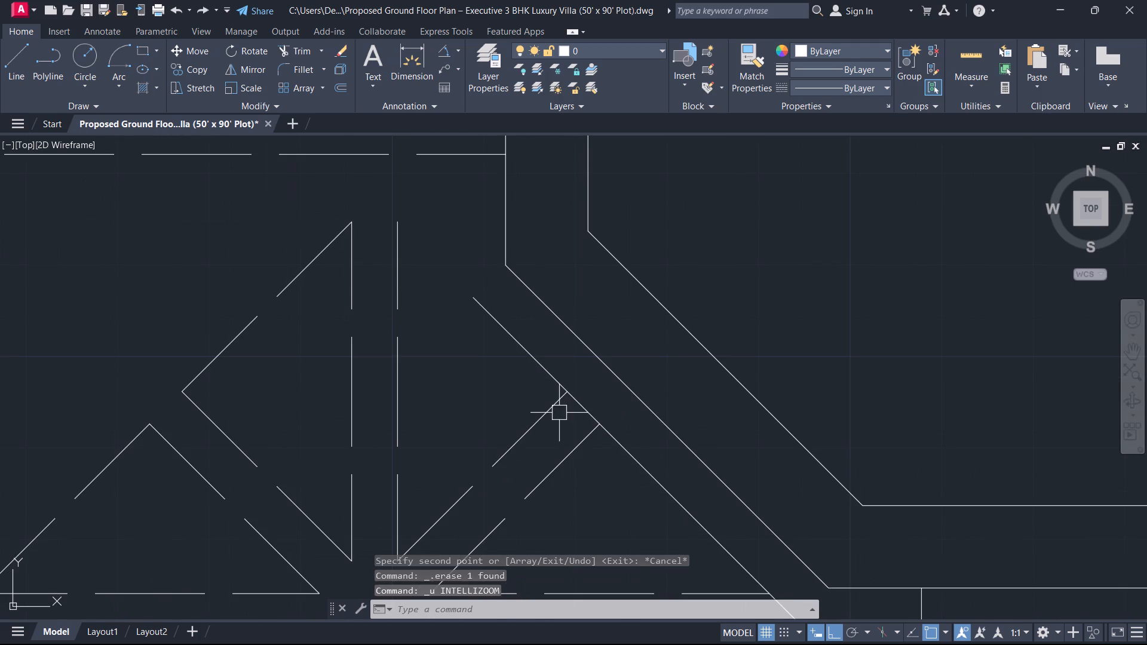
Restore the erased dashed end line and erase the solid offset guide line that overlaps it beside the diagonal corner wall.
{"action": "key", "text": "ctrl+z"}
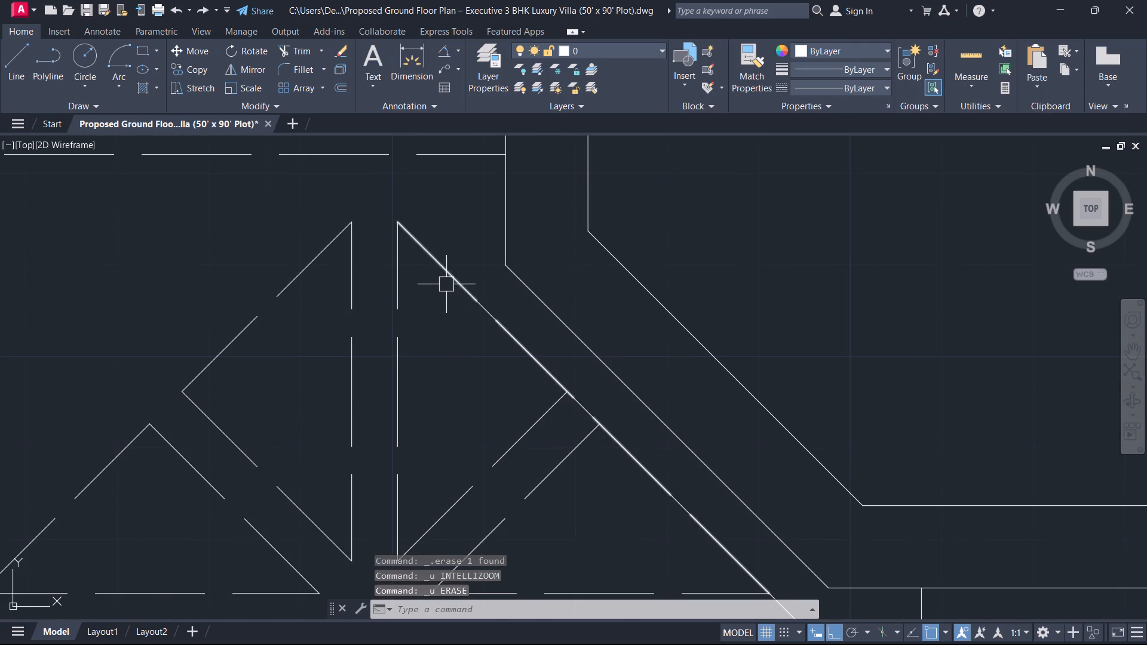
{"action": "left_click", "coordinate": [443, 288]}
{"action": "scroll", "coordinate": [638, 440], "scroll_direction": "down", "scroll_amount": 1}
{"action": "middle_click_drag", "start_coordinate": [616, 408], "coordinate": [568, 312]}
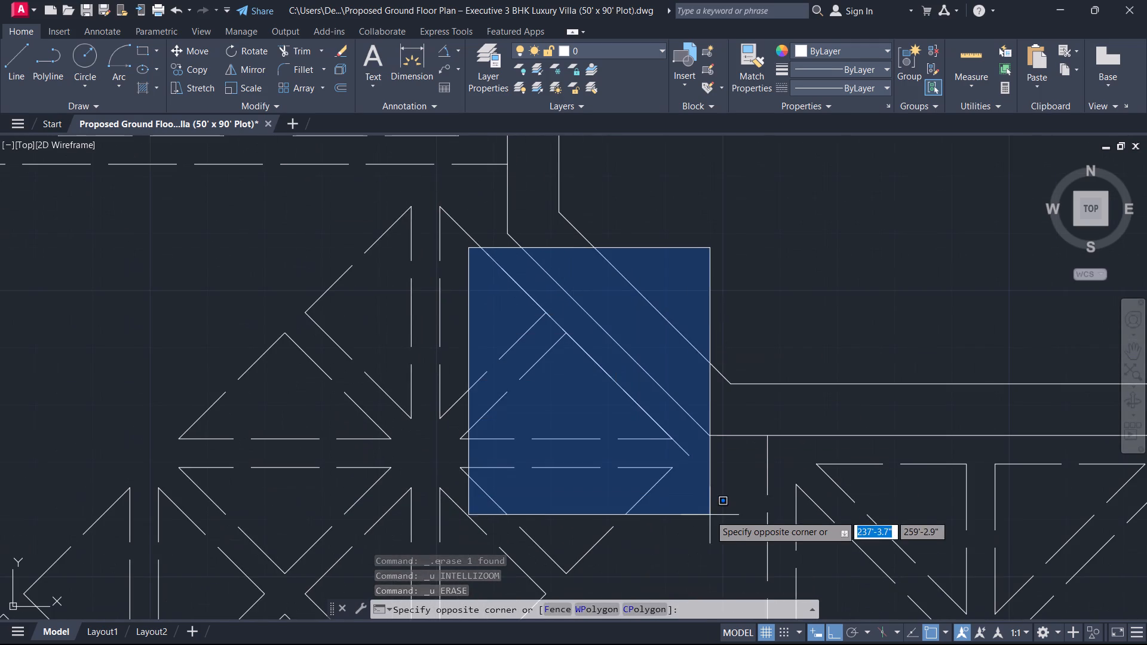
{"action": "left_click", "coordinate": [711, 517]}
{"action": "key", "text": "Delete"}
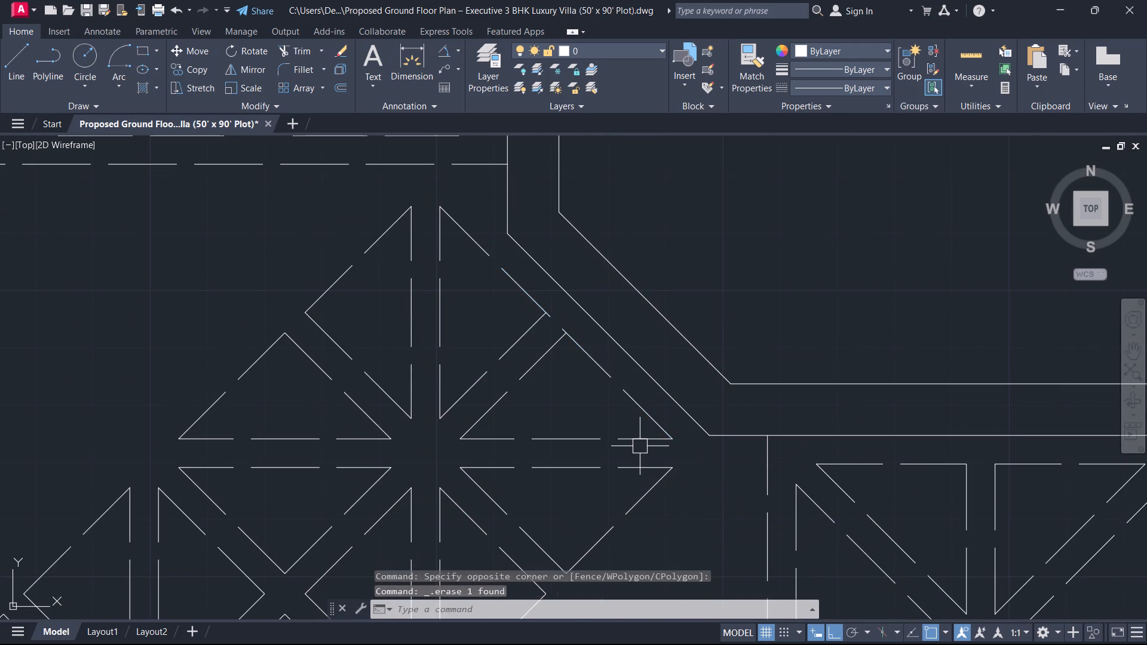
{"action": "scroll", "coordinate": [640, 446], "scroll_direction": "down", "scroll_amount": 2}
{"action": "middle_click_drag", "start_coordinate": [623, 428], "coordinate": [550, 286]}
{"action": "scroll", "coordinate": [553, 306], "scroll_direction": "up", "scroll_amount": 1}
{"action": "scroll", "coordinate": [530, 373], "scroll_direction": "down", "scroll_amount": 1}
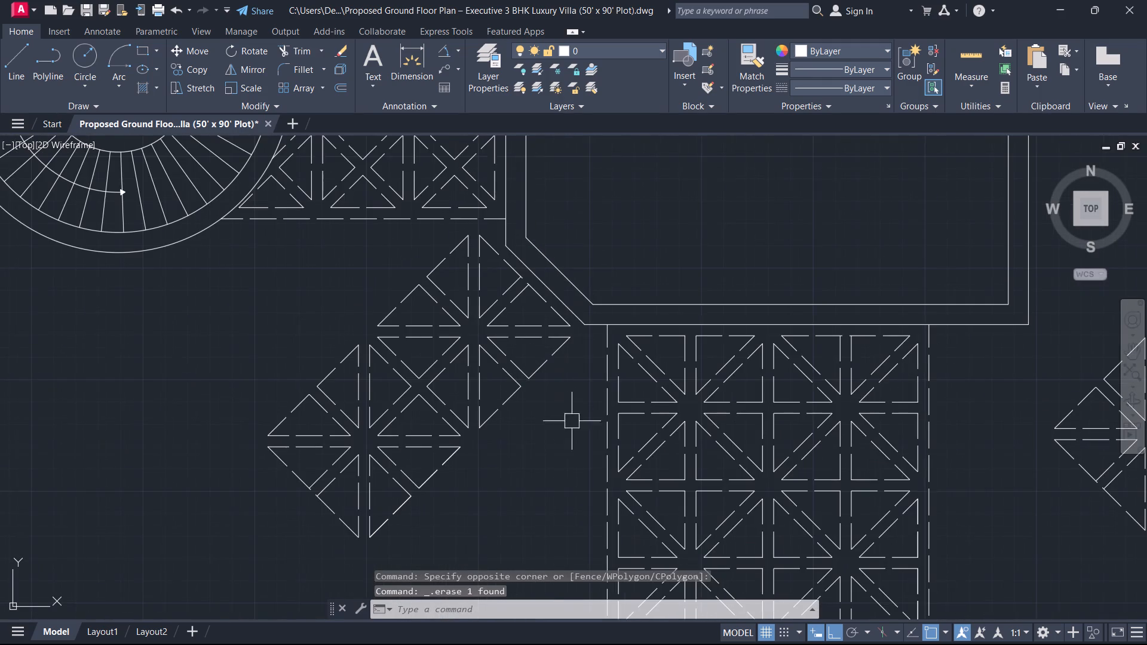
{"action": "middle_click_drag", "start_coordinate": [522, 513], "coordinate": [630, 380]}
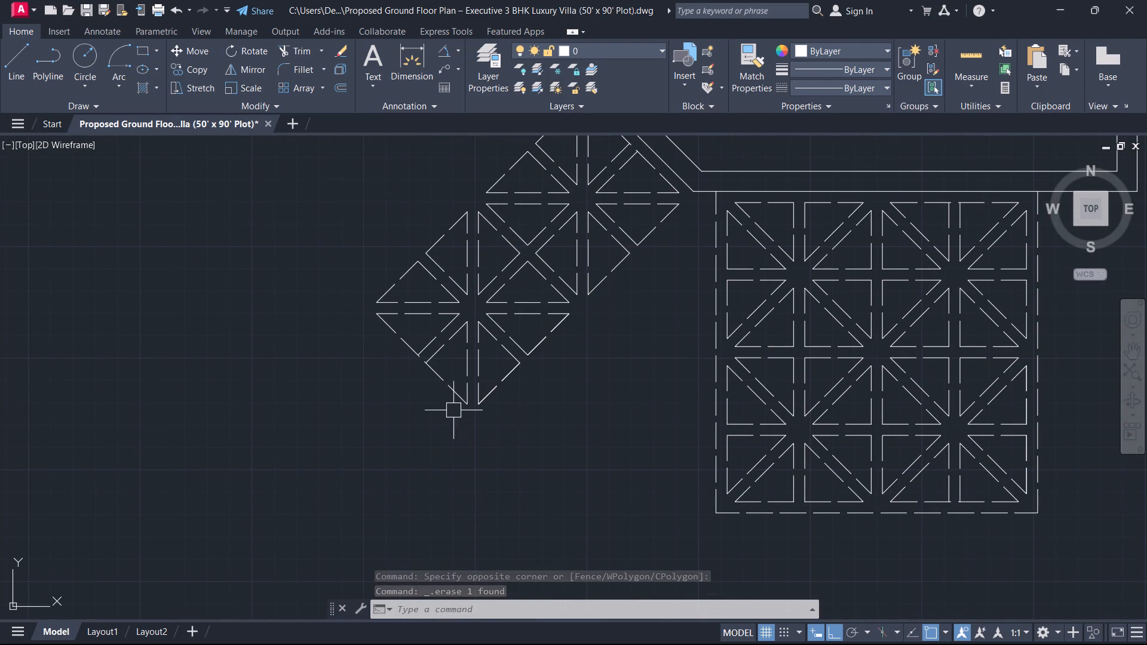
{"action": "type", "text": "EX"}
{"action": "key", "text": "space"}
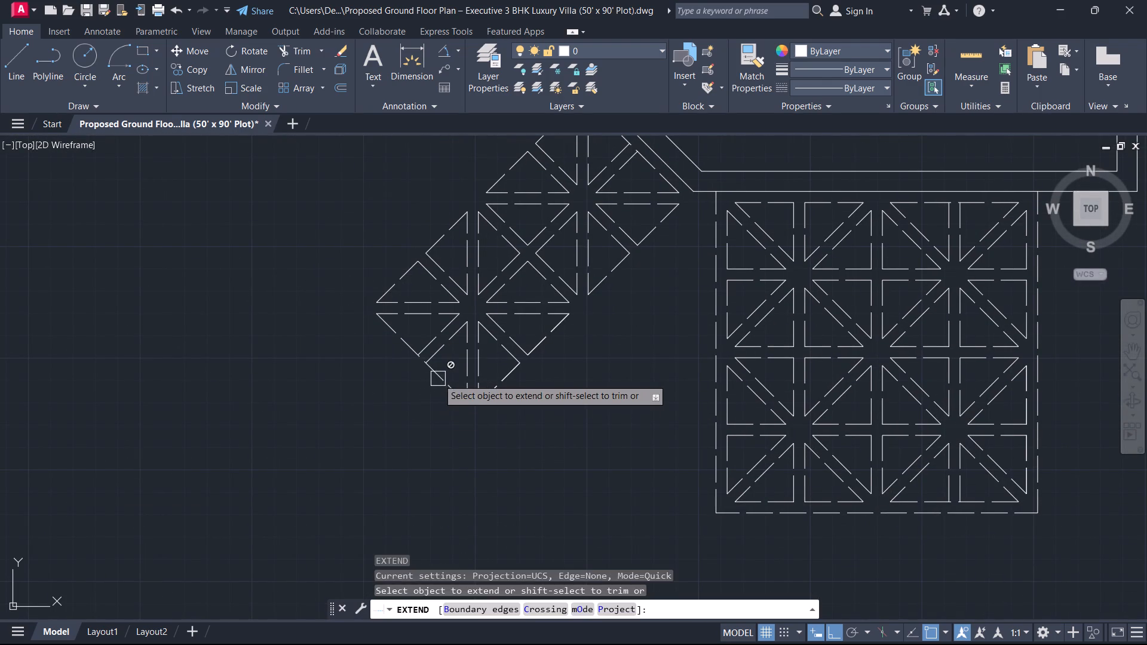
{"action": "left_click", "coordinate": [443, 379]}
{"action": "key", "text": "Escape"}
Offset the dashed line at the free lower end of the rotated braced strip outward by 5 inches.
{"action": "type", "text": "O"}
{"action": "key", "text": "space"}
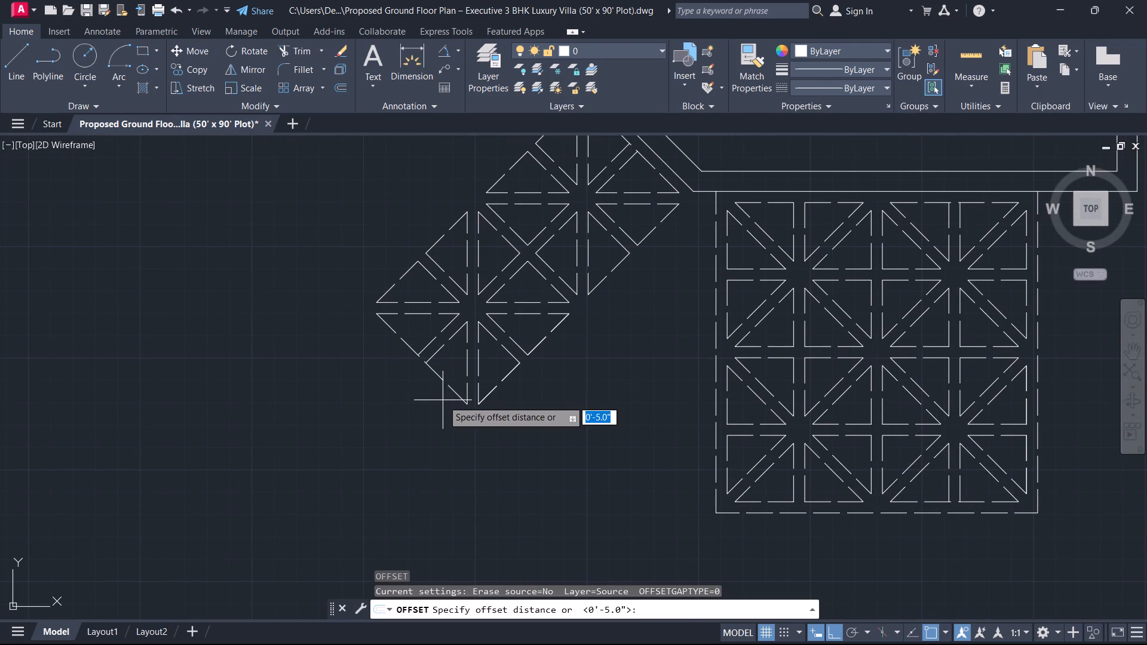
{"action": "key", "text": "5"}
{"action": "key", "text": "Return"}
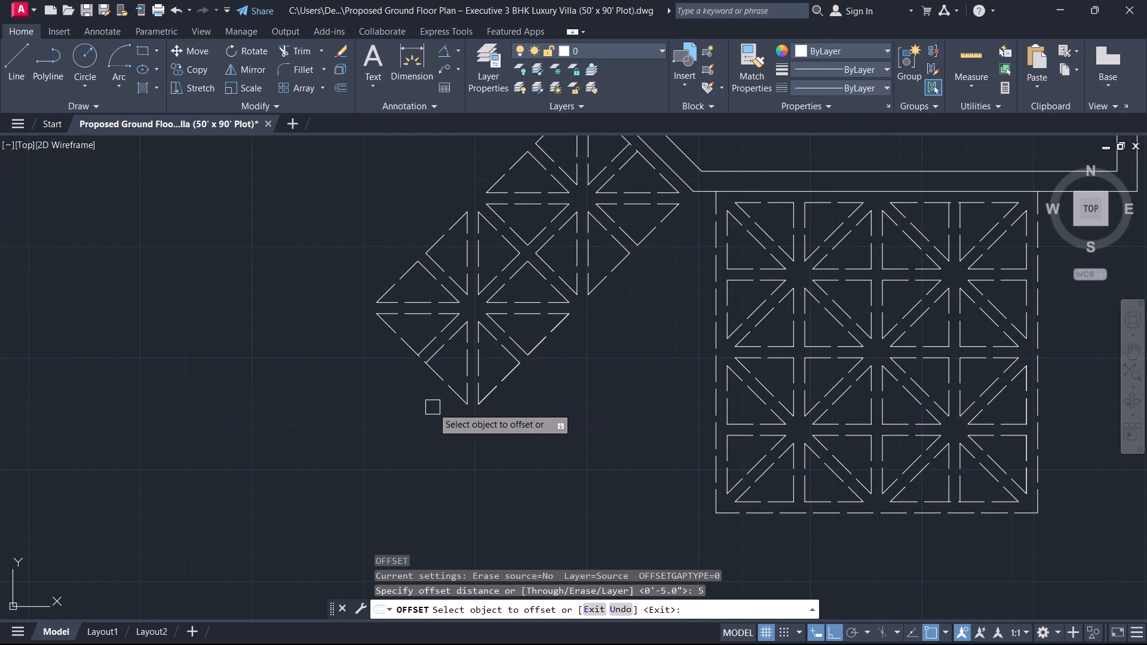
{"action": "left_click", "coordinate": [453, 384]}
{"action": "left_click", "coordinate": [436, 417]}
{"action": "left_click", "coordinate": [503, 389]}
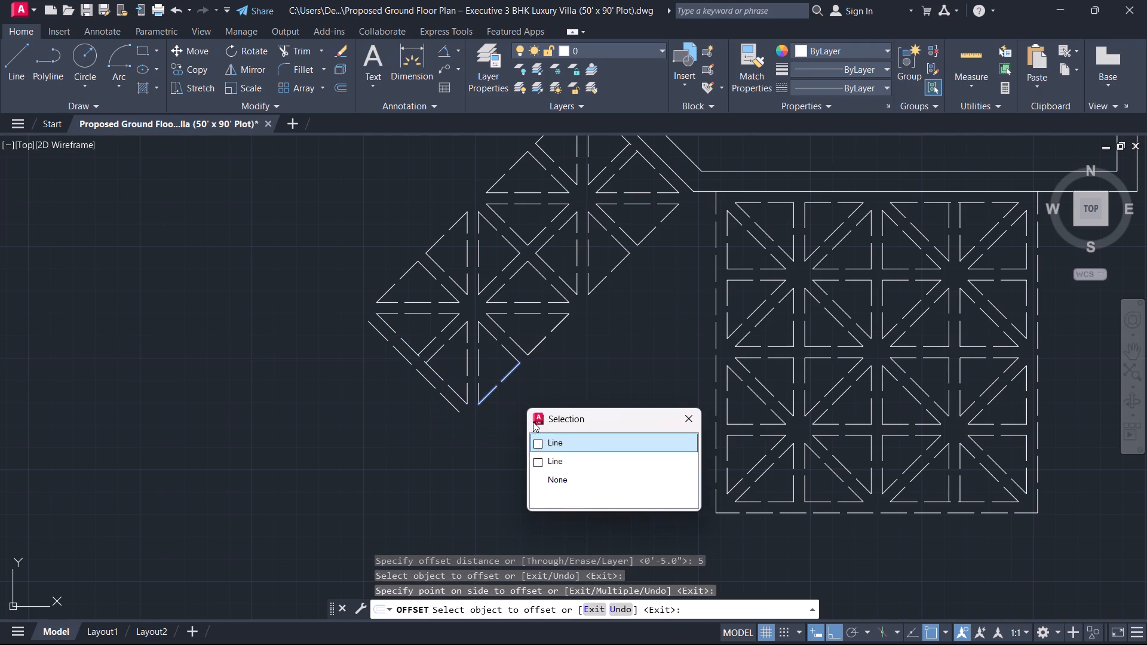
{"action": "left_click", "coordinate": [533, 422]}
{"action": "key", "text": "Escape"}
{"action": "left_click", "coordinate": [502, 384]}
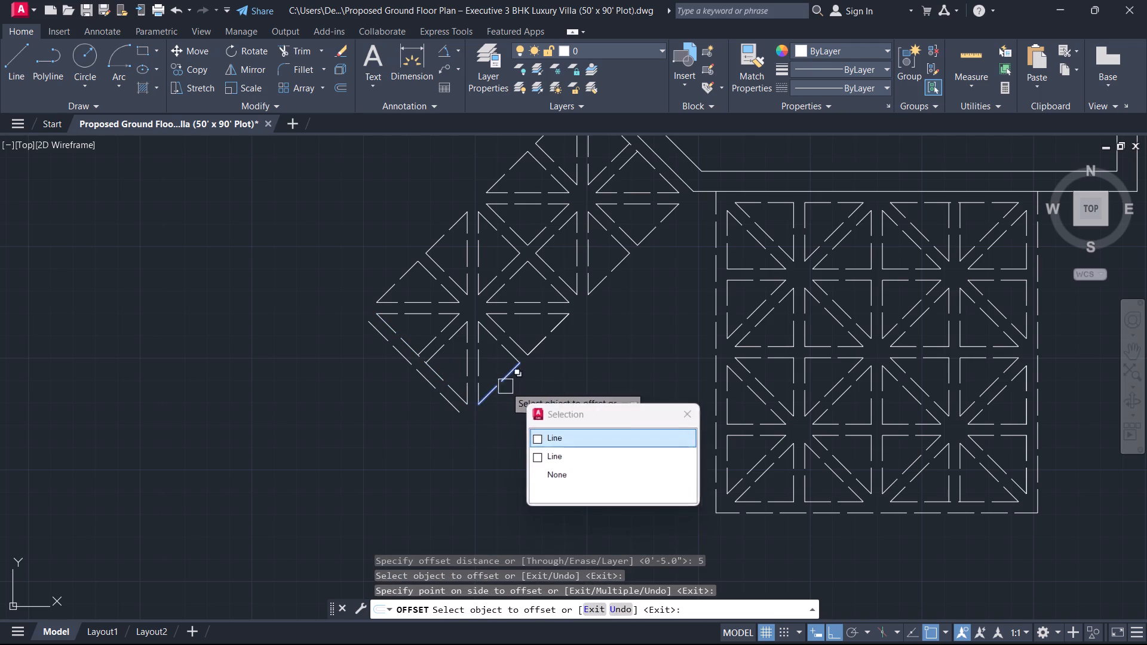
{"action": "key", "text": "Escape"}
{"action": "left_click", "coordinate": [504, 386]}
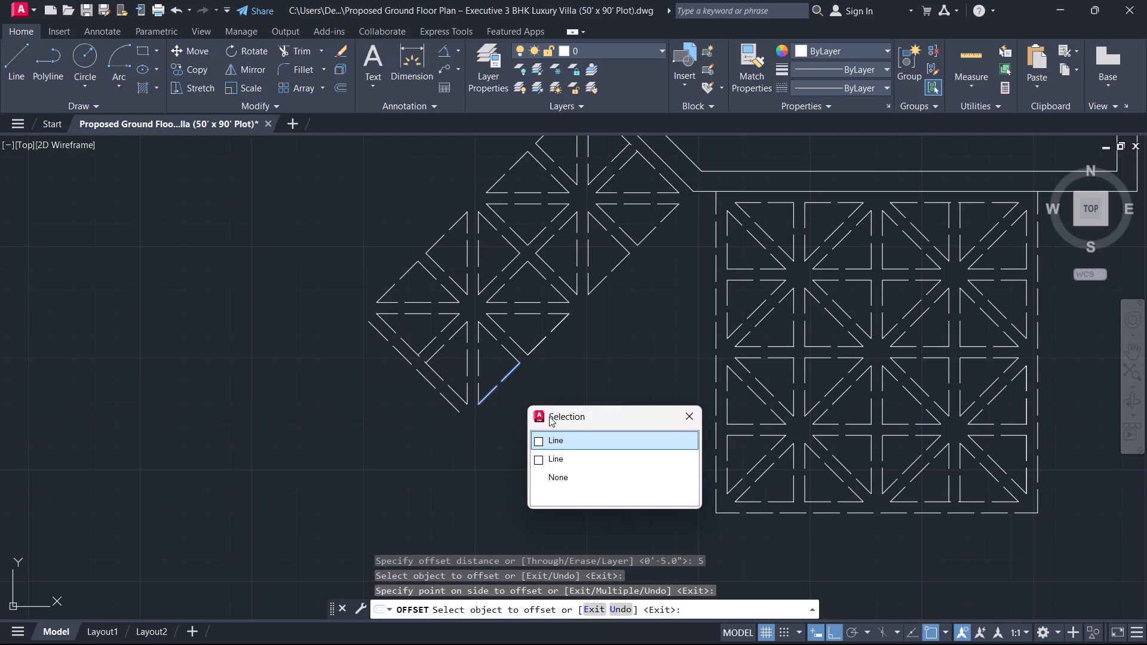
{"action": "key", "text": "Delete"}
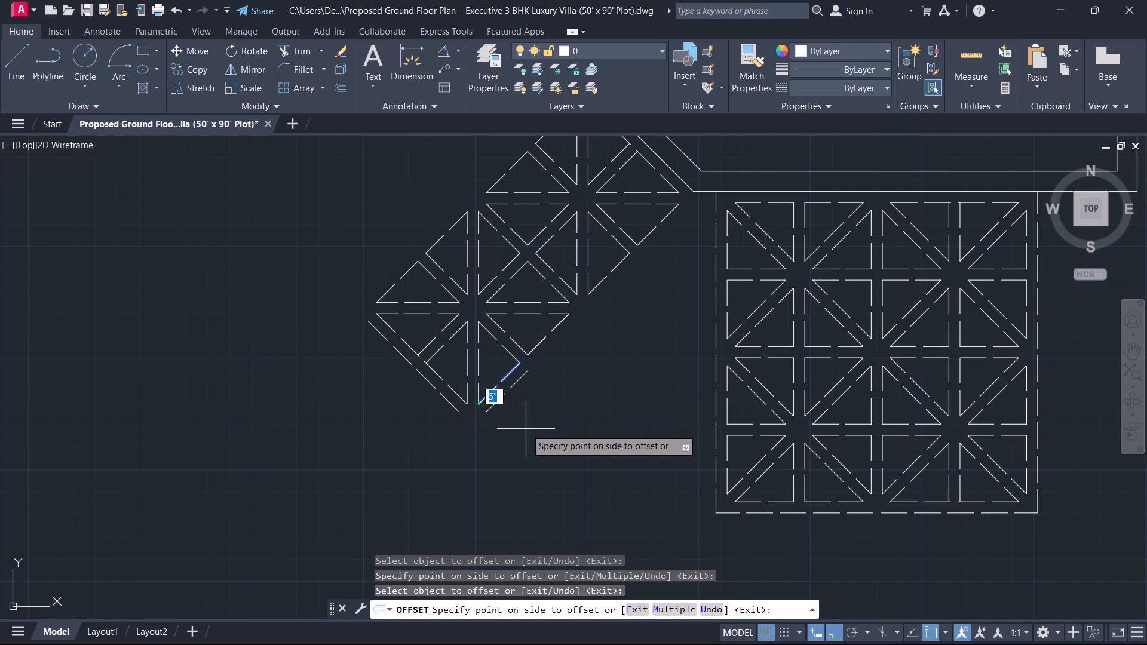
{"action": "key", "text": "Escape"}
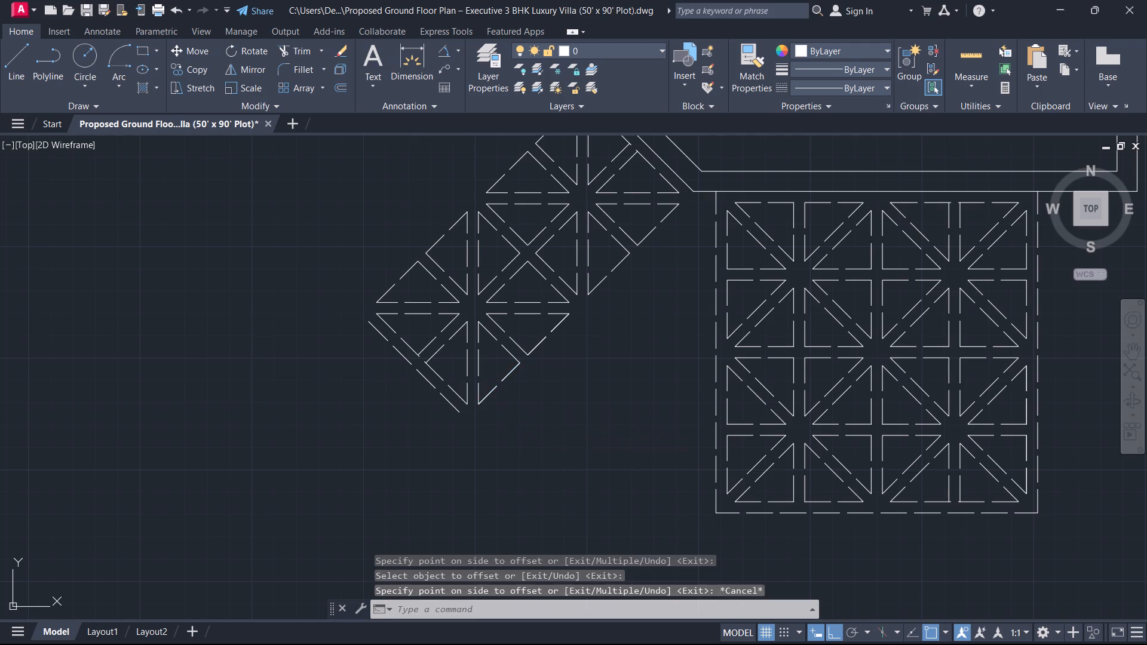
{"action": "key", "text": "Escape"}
Erase the two duplicate dashed lines lying along the lower-right long edge of the rotated braced strip.
{"action": "left_click", "coordinate": [503, 387]}
{"action": "key", "text": "Delete"}
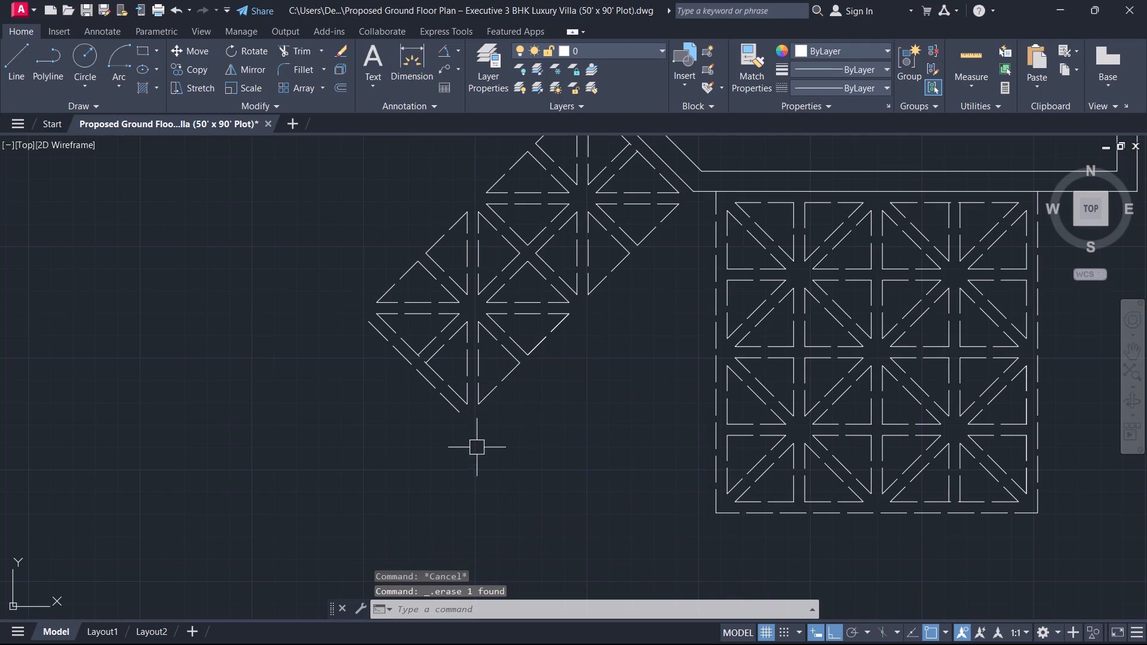
{"action": "left_click", "coordinate": [540, 347]}
{"action": "key", "text": "Delete"}
{"action": "left_click", "coordinate": [601, 287]}
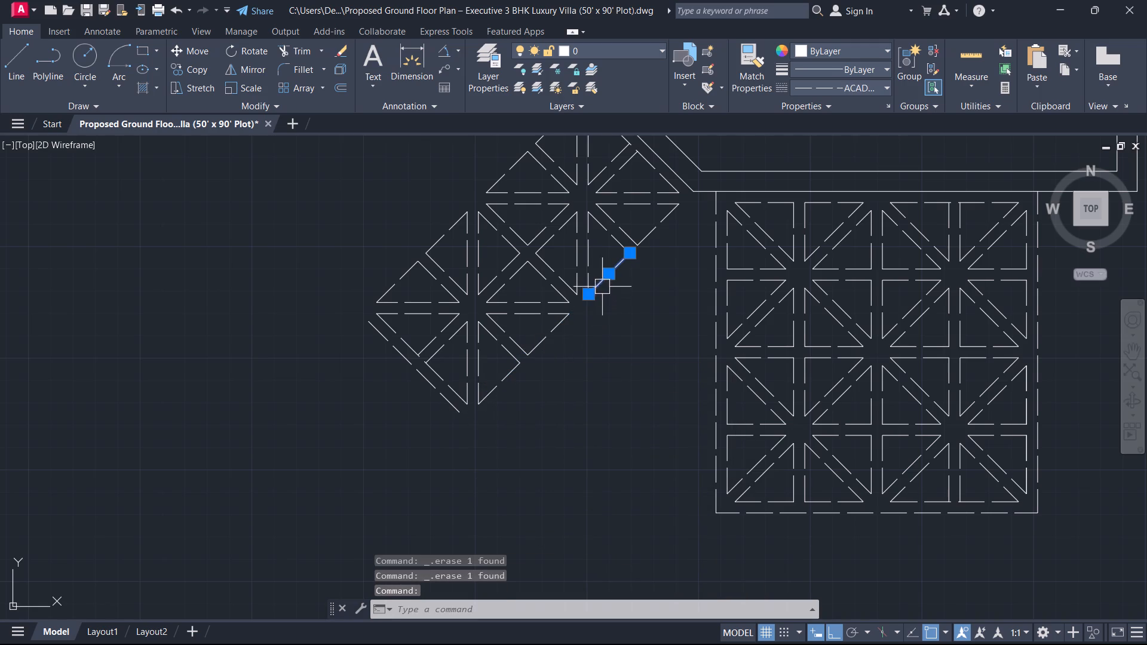
{"action": "left_click", "coordinate": [649, 226]}
{"action": "key", "text": "Escape"}
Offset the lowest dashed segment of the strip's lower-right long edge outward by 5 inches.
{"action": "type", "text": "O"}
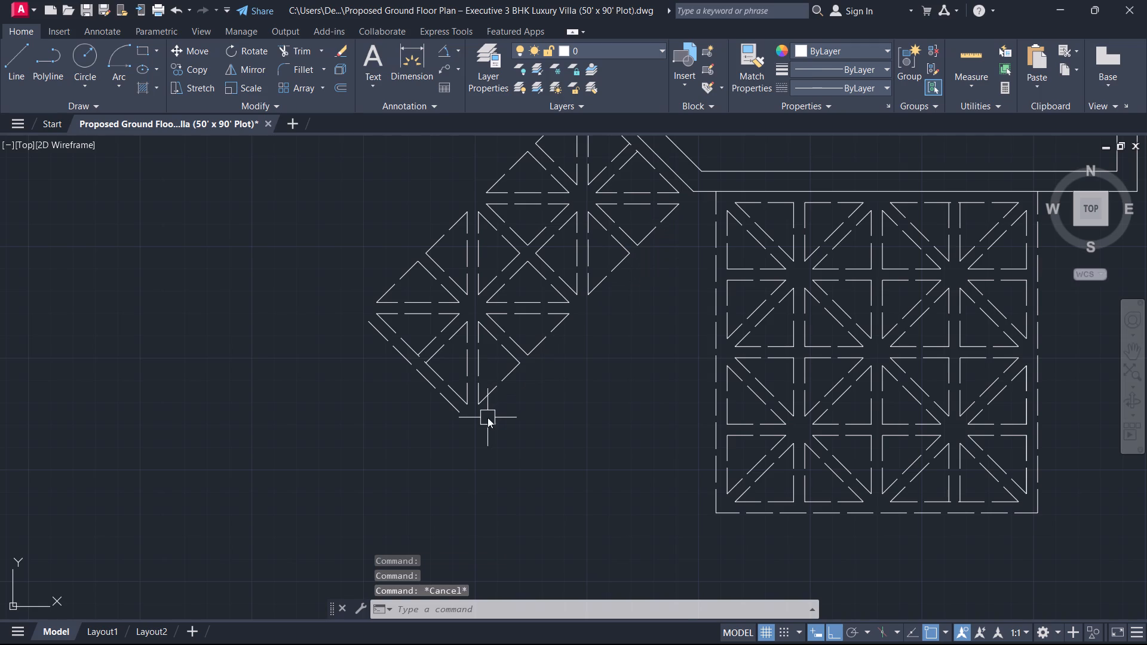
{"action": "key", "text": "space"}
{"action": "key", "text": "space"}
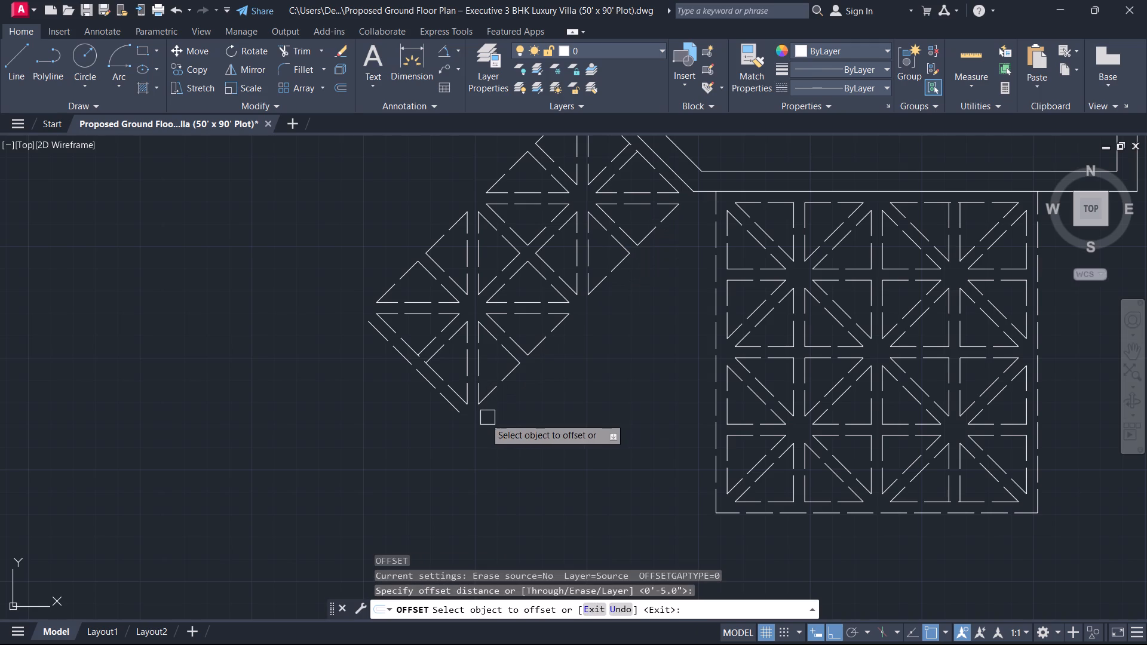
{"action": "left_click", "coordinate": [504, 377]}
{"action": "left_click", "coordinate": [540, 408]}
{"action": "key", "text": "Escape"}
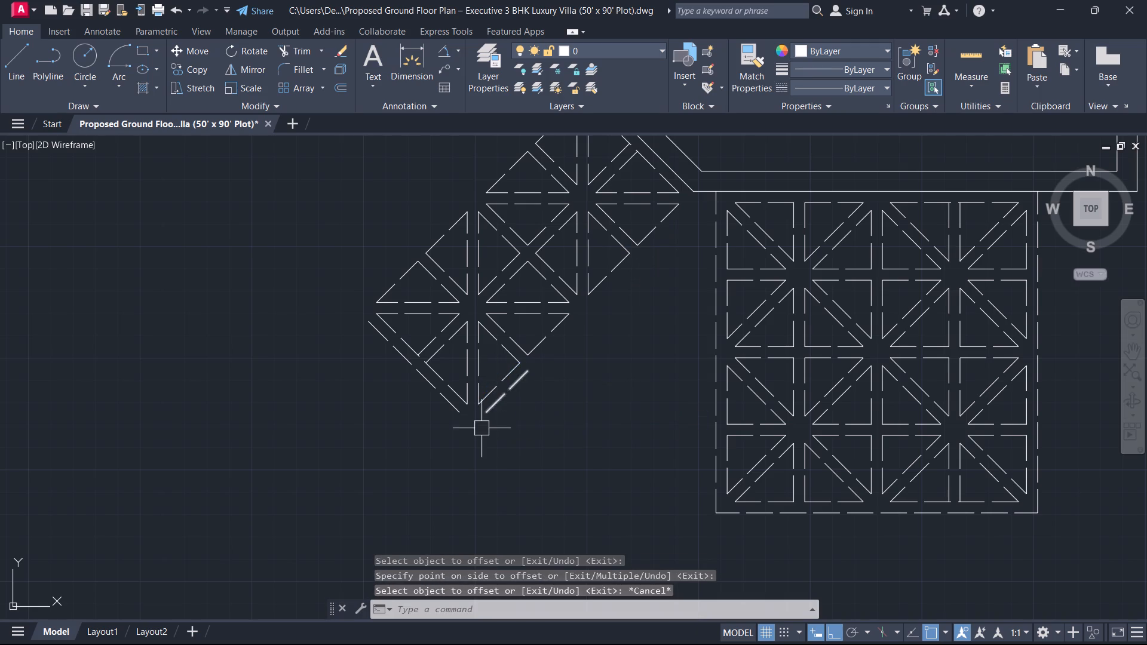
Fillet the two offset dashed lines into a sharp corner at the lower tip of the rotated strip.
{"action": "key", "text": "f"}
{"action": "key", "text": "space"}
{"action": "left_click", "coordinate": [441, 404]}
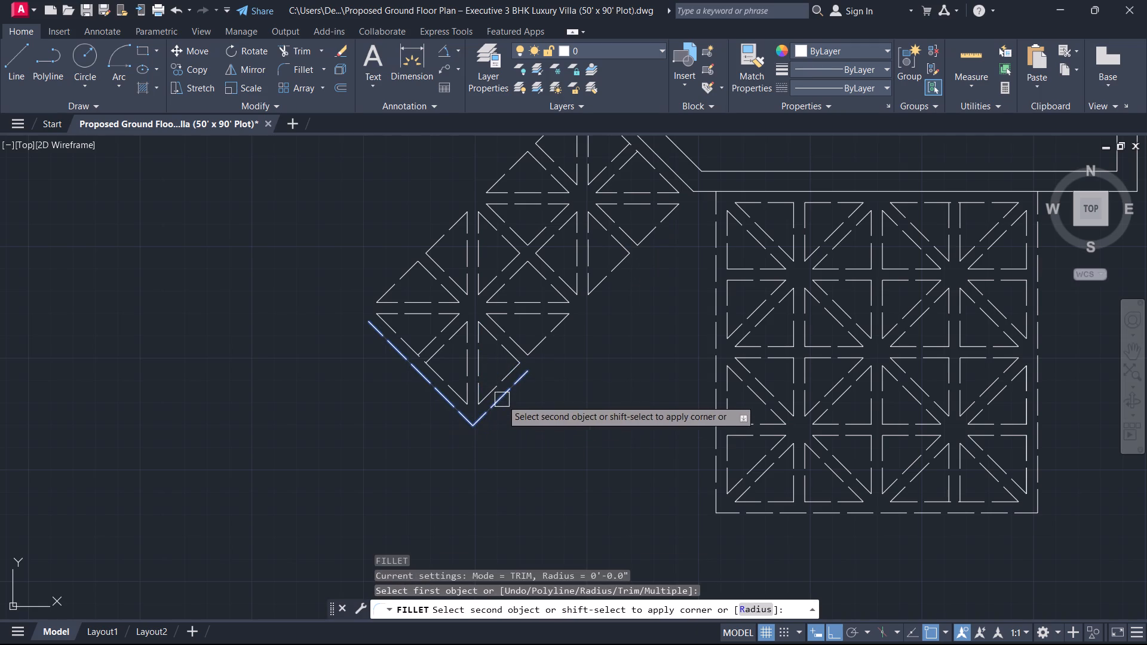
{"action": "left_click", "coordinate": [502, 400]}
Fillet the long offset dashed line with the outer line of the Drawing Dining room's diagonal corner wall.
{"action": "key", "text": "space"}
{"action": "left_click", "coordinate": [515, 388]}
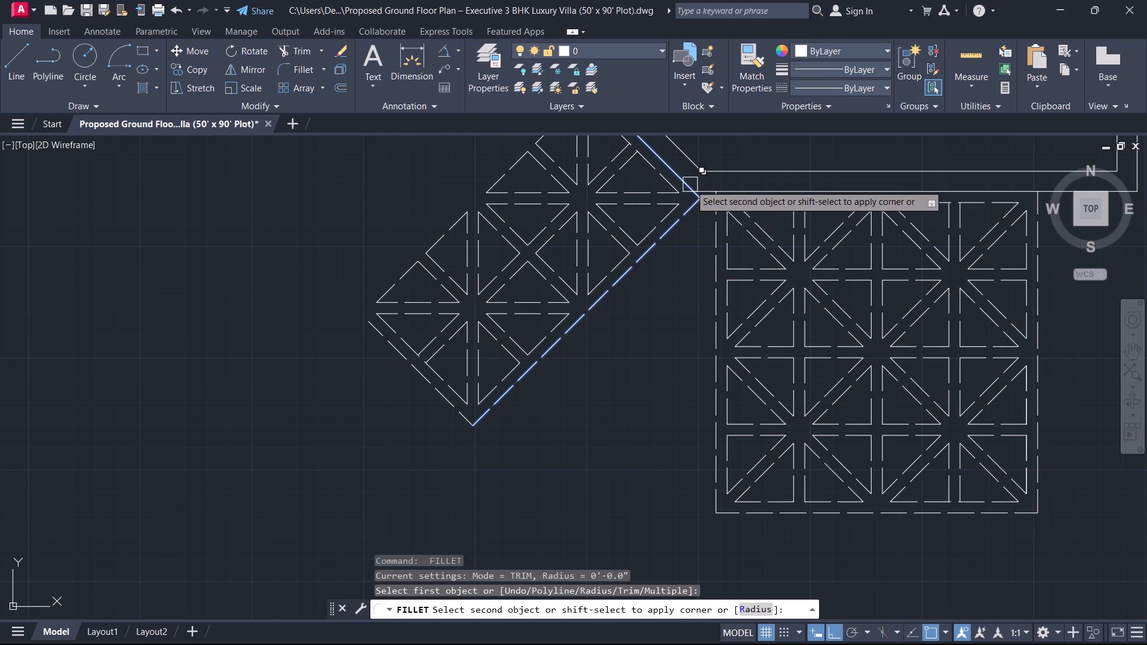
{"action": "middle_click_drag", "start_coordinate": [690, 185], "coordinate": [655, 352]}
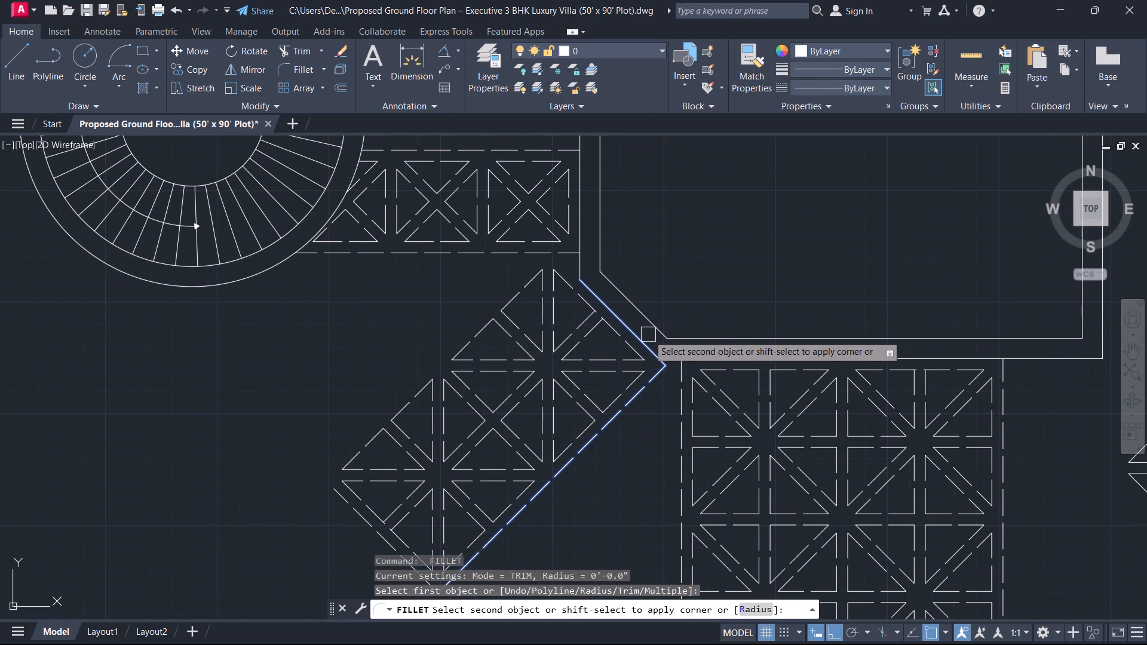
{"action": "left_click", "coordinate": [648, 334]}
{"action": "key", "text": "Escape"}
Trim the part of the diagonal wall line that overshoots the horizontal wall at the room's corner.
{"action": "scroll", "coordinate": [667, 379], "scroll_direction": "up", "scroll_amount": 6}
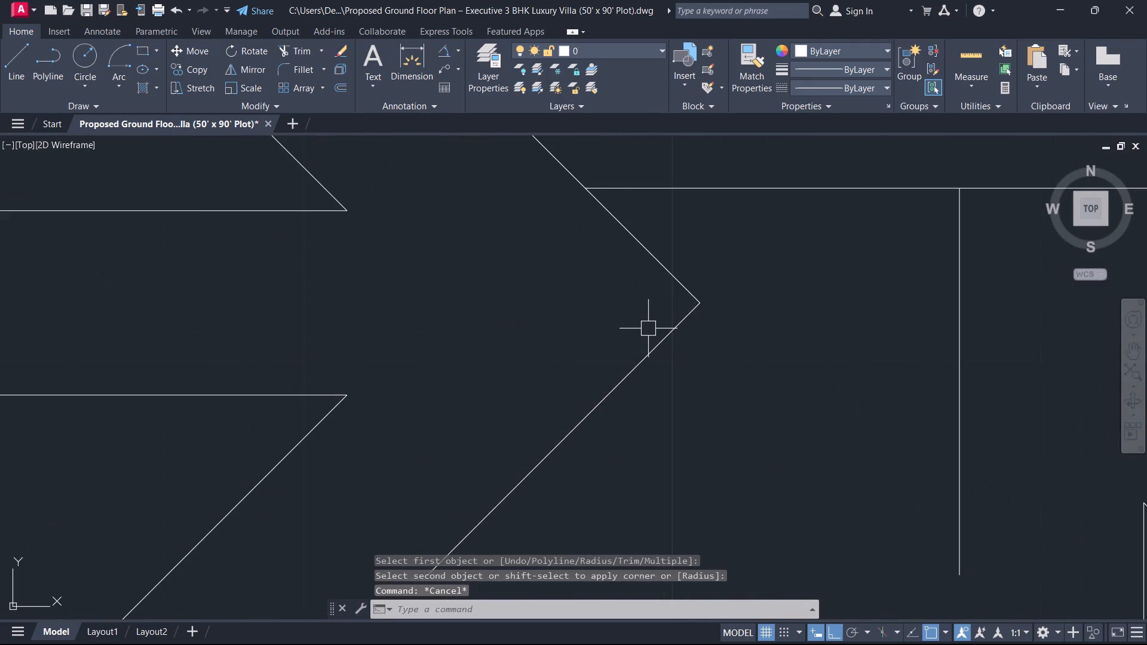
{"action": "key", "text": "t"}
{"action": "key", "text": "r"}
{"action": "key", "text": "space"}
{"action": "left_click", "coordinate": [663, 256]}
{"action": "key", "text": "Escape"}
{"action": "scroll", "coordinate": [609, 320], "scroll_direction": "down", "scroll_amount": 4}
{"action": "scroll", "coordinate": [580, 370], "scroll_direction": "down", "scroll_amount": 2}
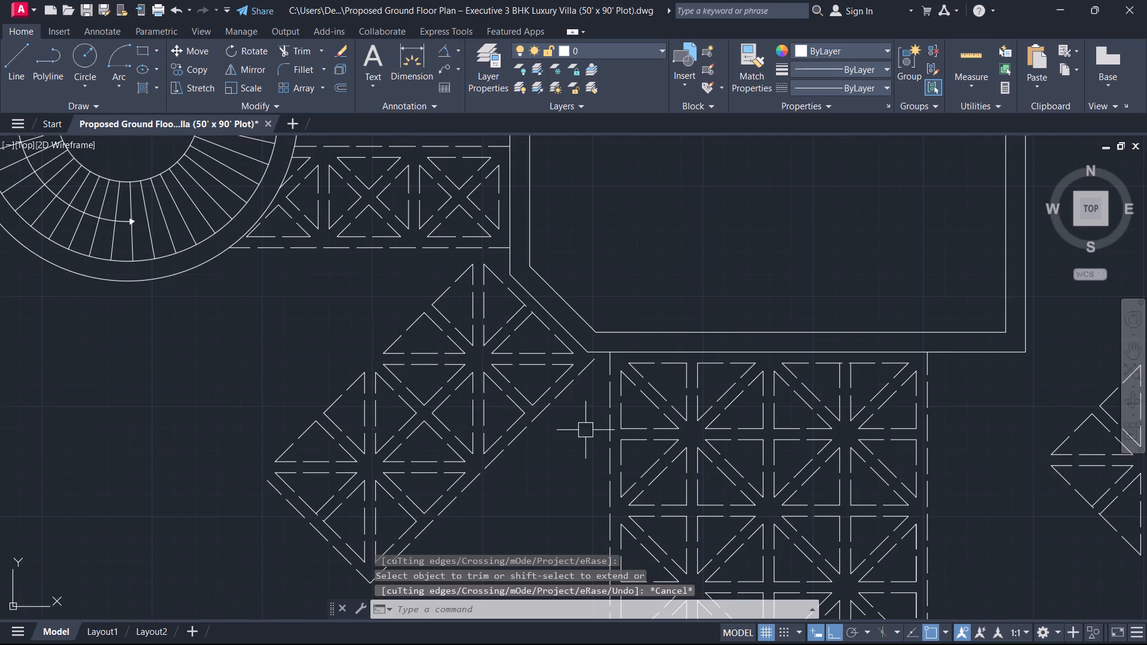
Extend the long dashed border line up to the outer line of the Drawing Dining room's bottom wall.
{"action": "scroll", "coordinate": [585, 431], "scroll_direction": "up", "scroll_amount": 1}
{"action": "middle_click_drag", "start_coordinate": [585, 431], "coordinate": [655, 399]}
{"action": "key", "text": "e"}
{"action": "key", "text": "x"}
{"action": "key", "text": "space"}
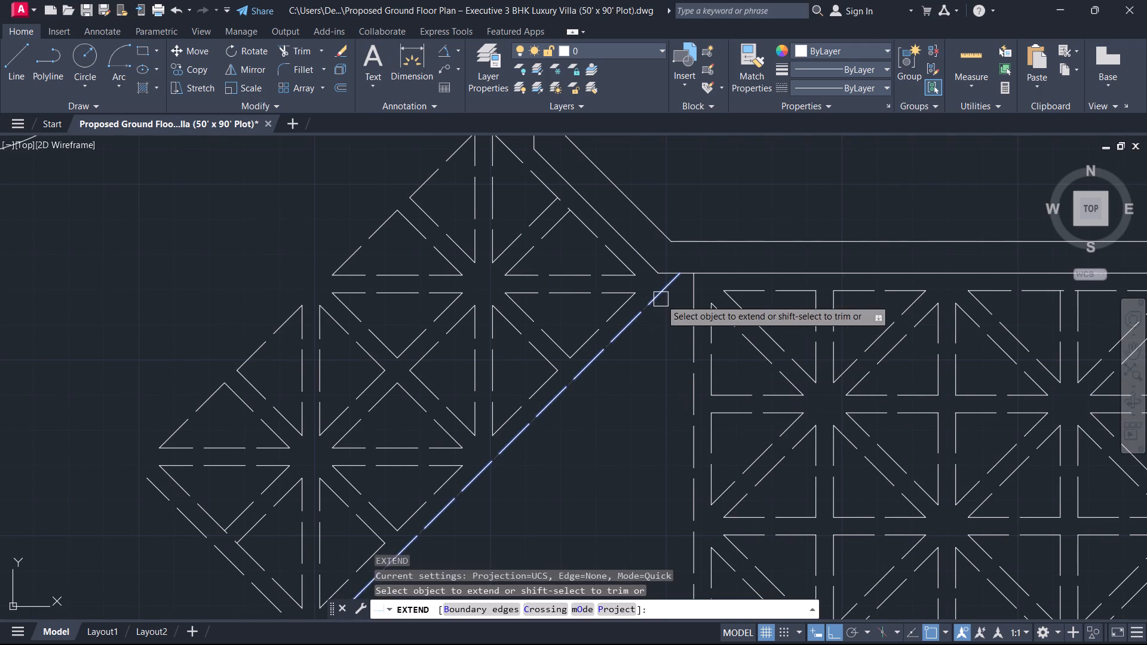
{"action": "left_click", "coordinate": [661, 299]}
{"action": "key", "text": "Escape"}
Erase the entire spare rotated braced strip standing apart on the east side of the plan.
{"action": "scroll", "coordinate": [656, 312], "scroll_direction": "up", "scroll_amount": 1}
{"action": "scroll", "coordinate": [591, 325], "scroll_direction": "down", "scroll_amount": 2}
{"action": "scroll", "coordinate": [368, 303], "scroll_direction": "up", "scroll_amount": 1}
{"action": "middle_click_drag", "start_coordinate": [382, 313], "coordinate": [452, 409]}
{"action": "scroll", "coordinate": [453, 413], "scroll_direction": "down", "scroll_amount": 3}
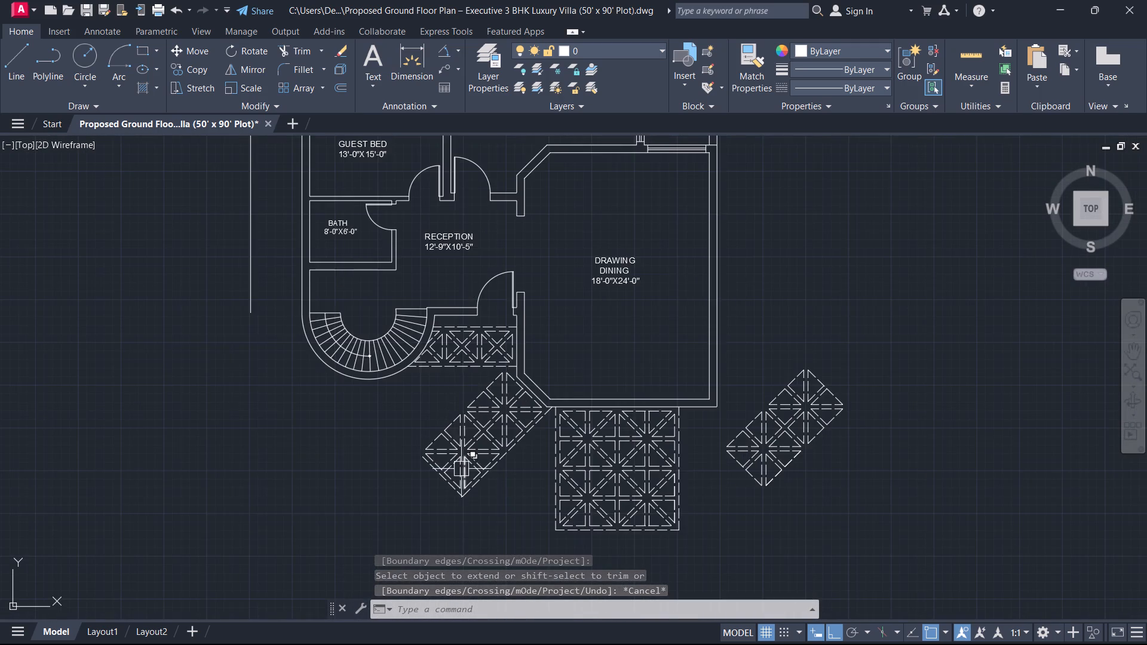
{"action": "scroll", "coordinate": [465, 476], "scroll_direction": "up", "scroll_amount": 1}
{"action": "middle_click_drag", "start_coordinate": [467, 480], "coordinate": [568, 487]}
{"action": "scroll", "coordinate": [1047, 449], "scroll_direction": "down", "scroll_amount": 2}
{"action": "middle_click_drag", "start_coordinate": [1063, 511], "coordinate": [695, 509]}
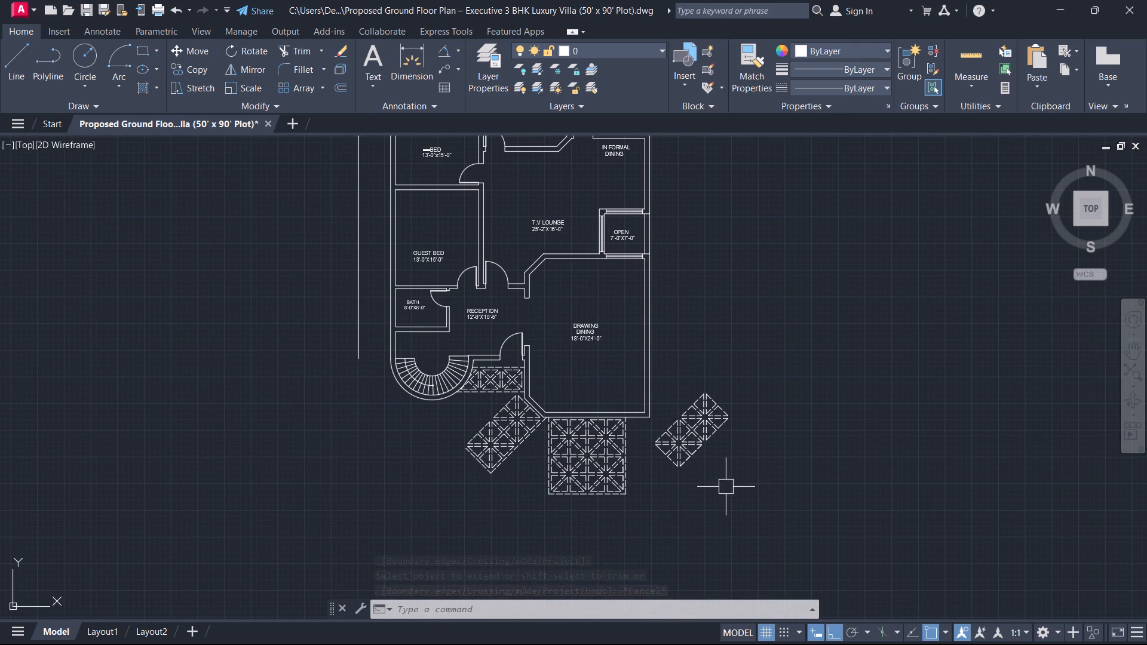
{"action": "left_click_drag", "start_coordinate": [788, 495], "coordinate": [764, 484]}
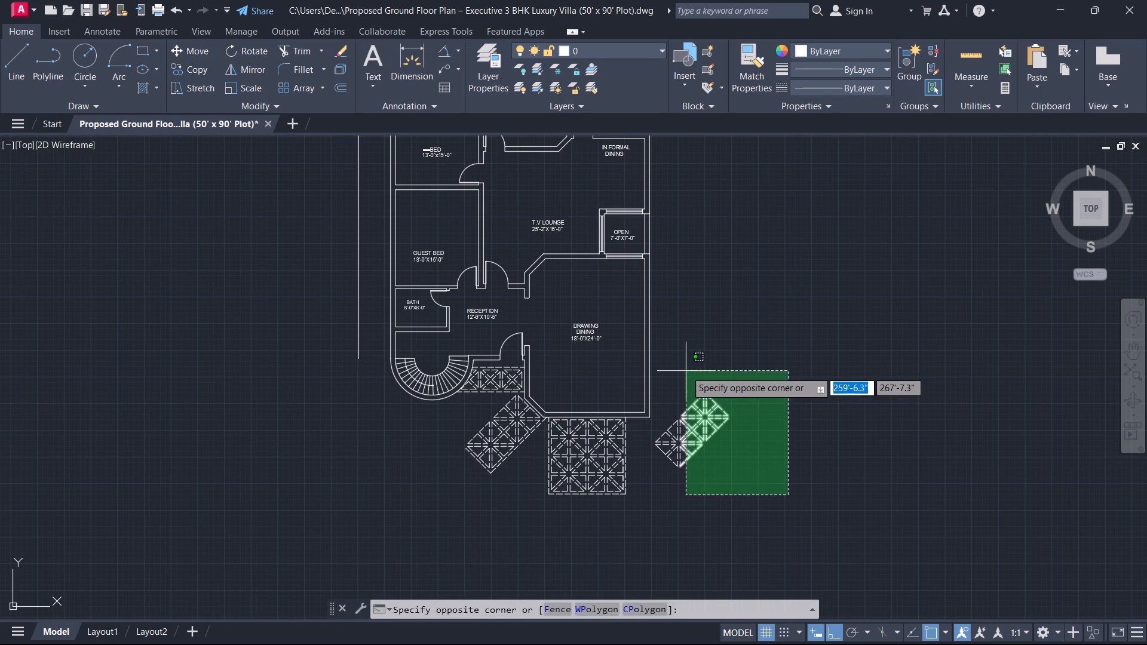
{"action": "left_click", "coordinate": [683, 370]}
{"action": "key", "text": "Delete"}
{"action": "left_click_drag", "start_coordinate": [735, 500], "coordinate": [723, 496]}
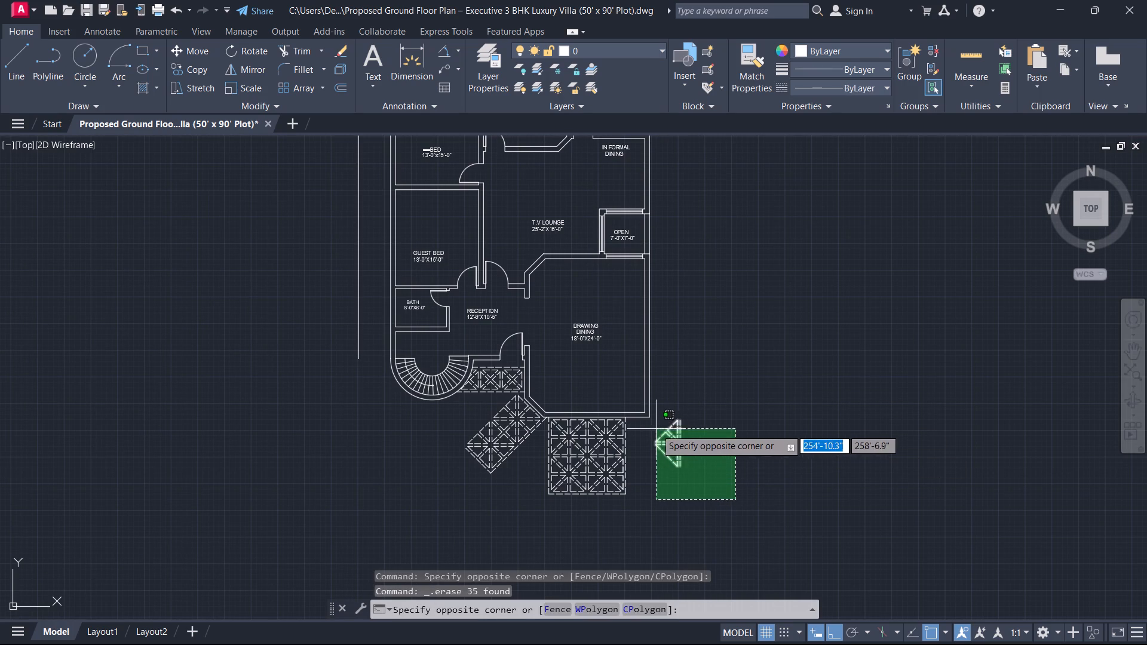
{"action": "left_click", "coordinate": [656, 429]}
{"action": "key", "text": "Delete"}
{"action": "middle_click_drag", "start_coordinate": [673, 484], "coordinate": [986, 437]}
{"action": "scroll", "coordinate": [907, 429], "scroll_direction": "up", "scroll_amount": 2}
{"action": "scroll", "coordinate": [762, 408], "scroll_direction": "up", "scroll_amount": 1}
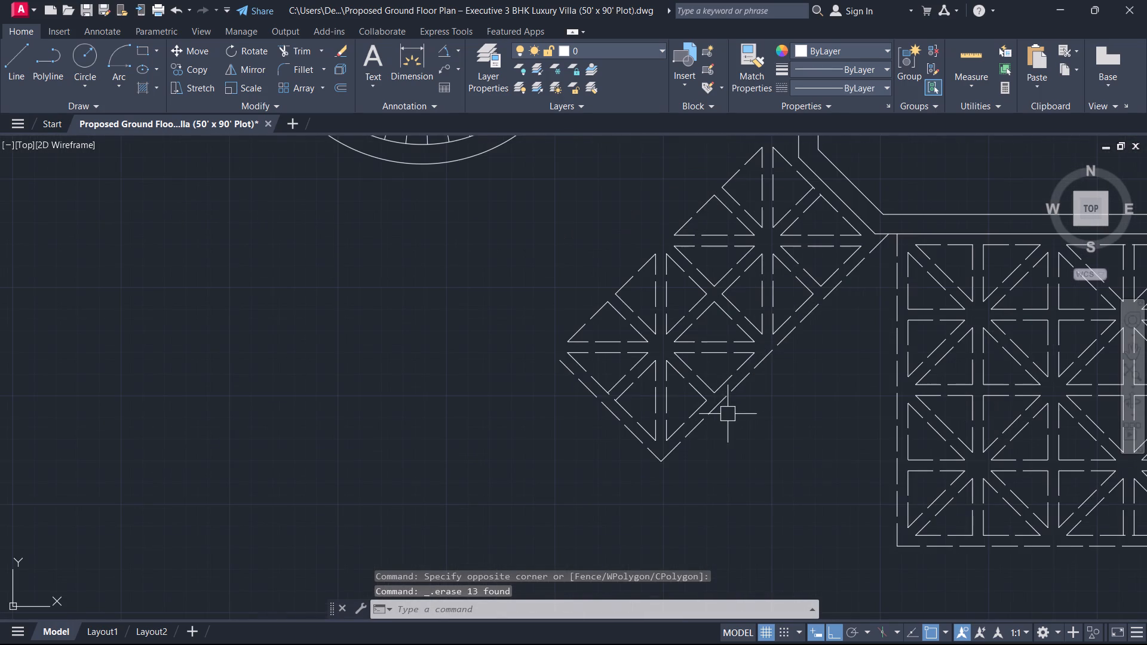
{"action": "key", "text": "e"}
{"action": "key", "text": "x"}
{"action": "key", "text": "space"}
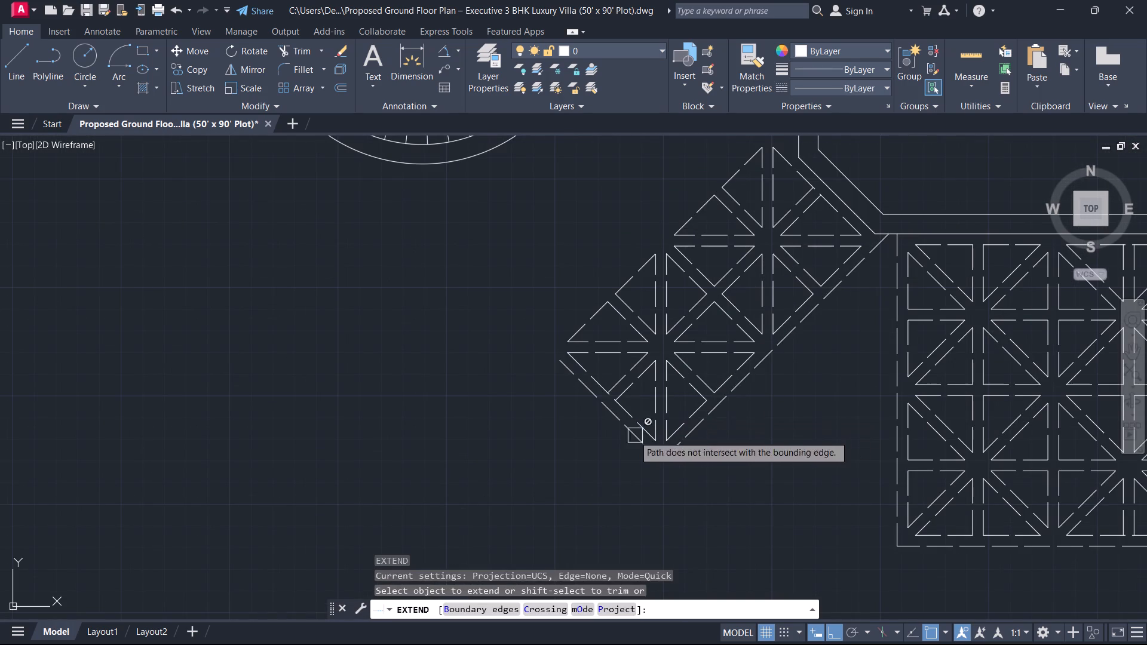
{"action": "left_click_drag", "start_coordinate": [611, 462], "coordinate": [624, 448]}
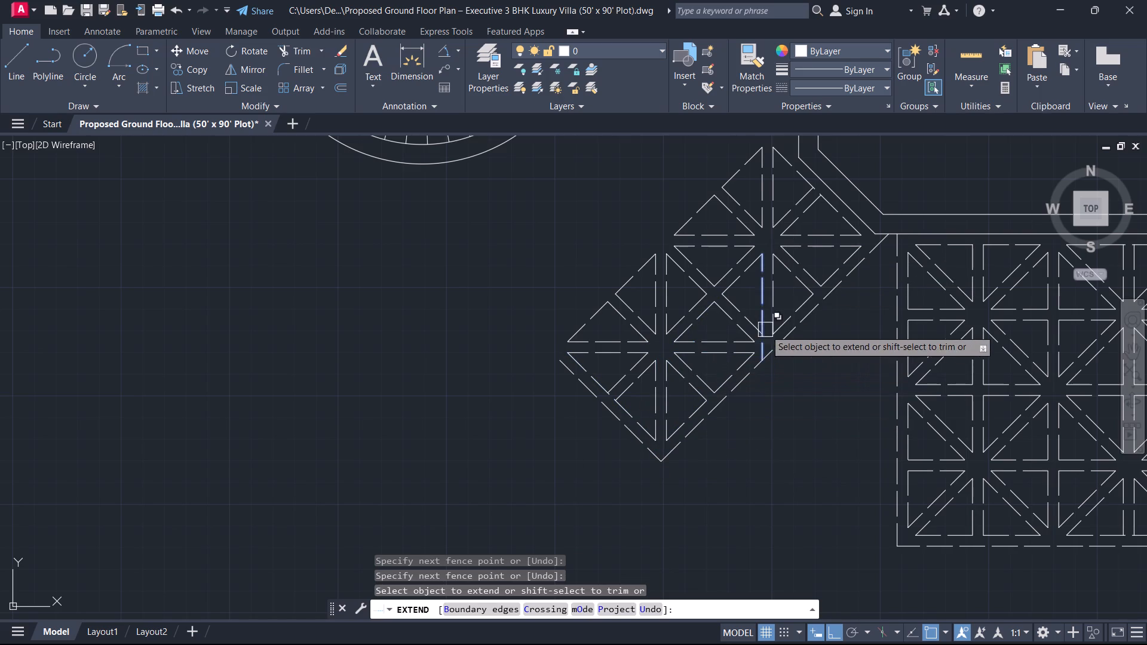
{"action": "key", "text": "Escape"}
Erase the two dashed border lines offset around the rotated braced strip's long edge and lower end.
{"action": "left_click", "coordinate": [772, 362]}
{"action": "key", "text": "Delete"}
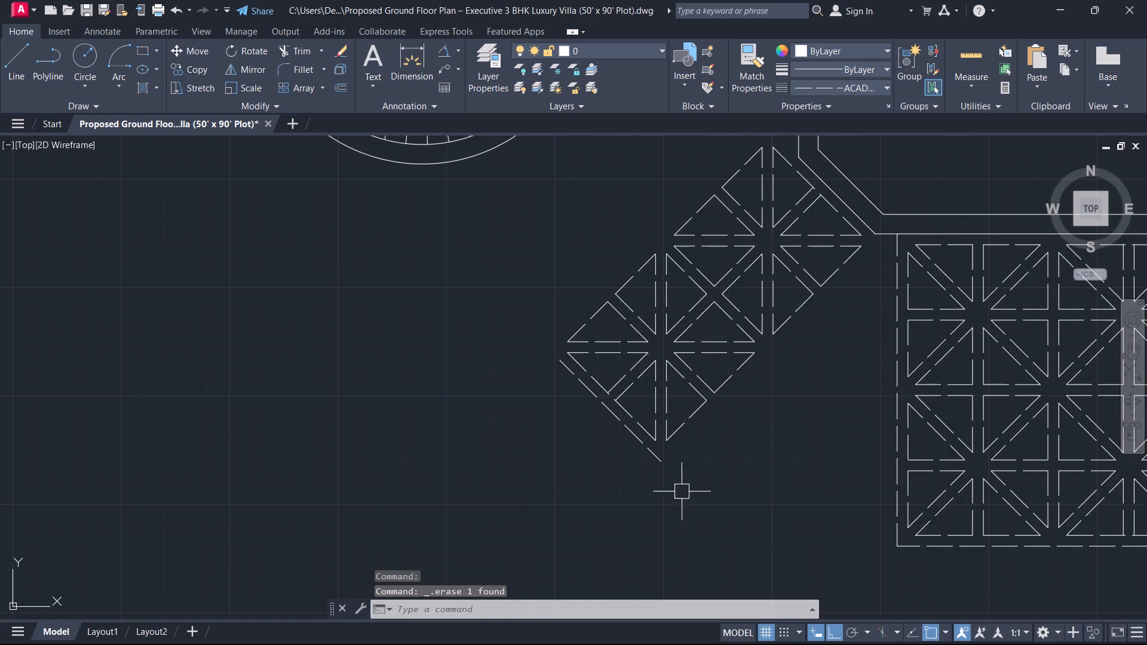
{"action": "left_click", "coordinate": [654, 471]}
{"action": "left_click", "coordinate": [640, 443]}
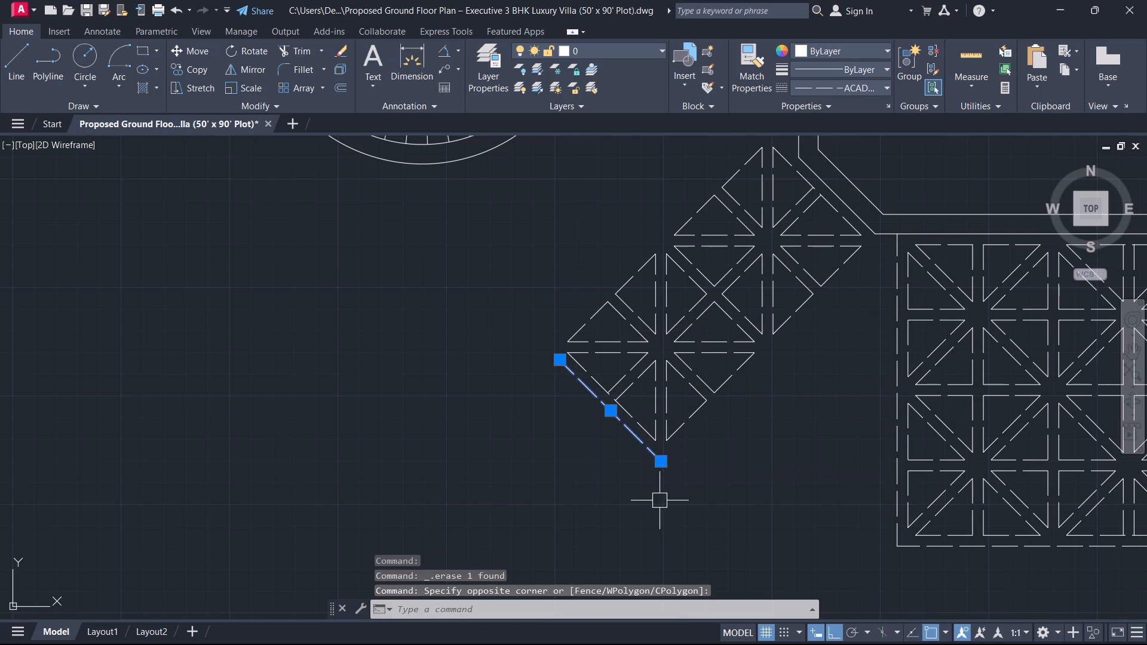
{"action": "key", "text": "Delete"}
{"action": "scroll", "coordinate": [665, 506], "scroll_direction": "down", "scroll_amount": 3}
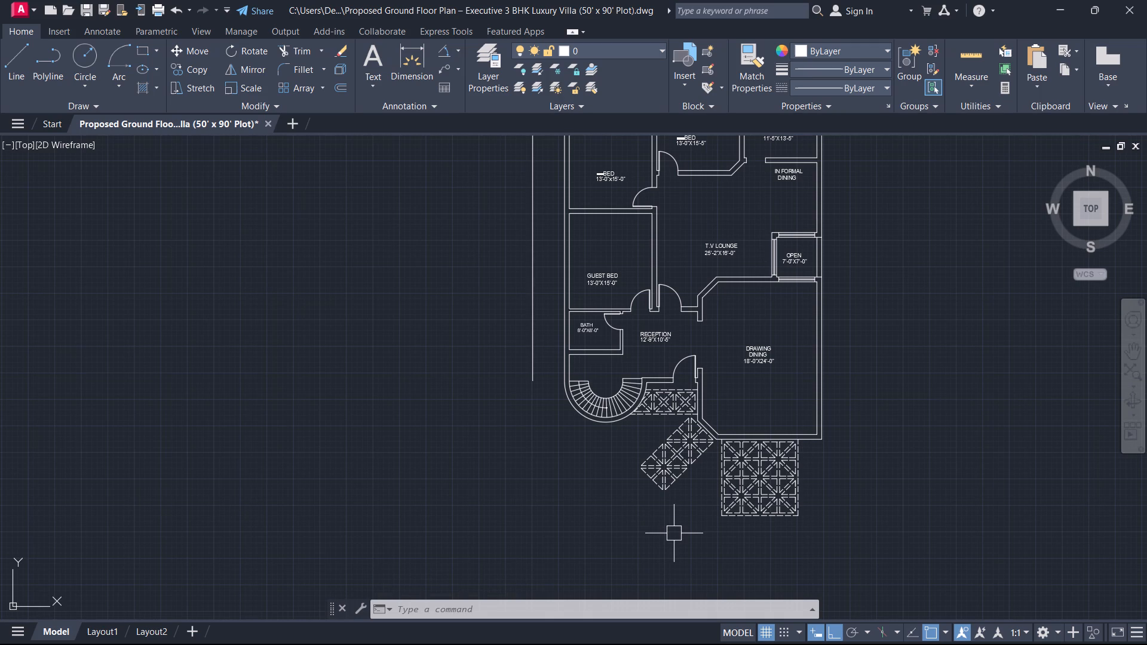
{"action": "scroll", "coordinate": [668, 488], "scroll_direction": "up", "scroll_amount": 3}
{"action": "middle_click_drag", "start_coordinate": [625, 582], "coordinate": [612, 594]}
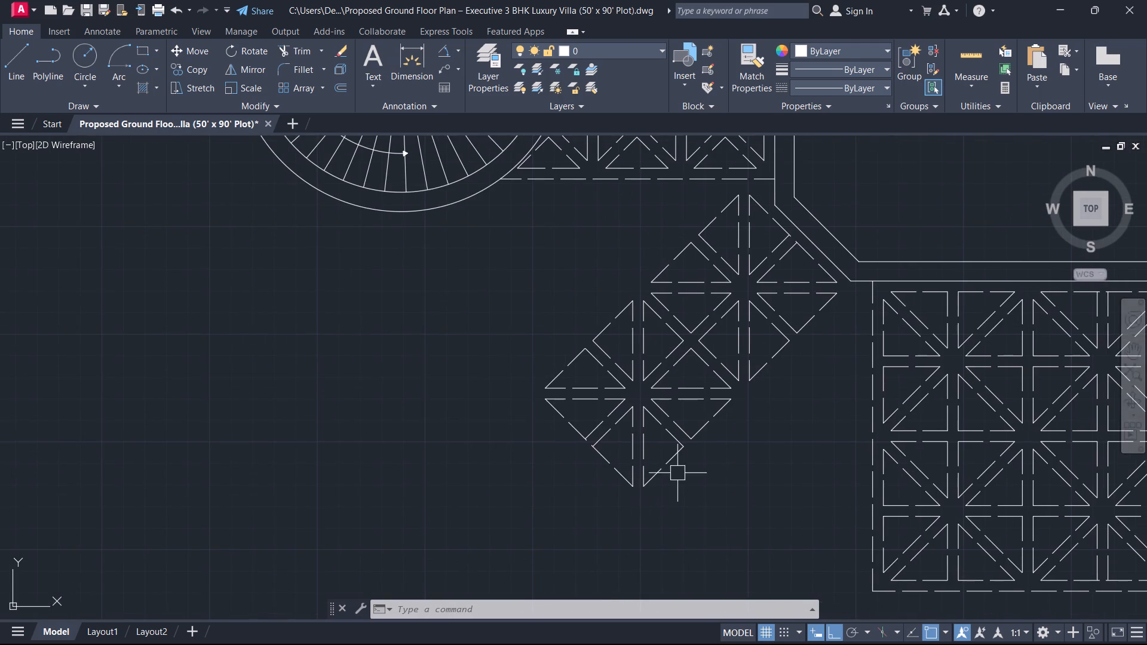
Offset the rotated braced strip's lower northwest edge line 5" outward.
{"action": "middle_click_drag", "start_coordinate": [697, 456], "coordinate": [661, 536]}
{"action": "scroll", "coordinate": [705, 456], "scroll_direction": "up", "scroll_amount": 1}
{"action": "type", "text": "O"}
{"action": "key", "text": "space"}
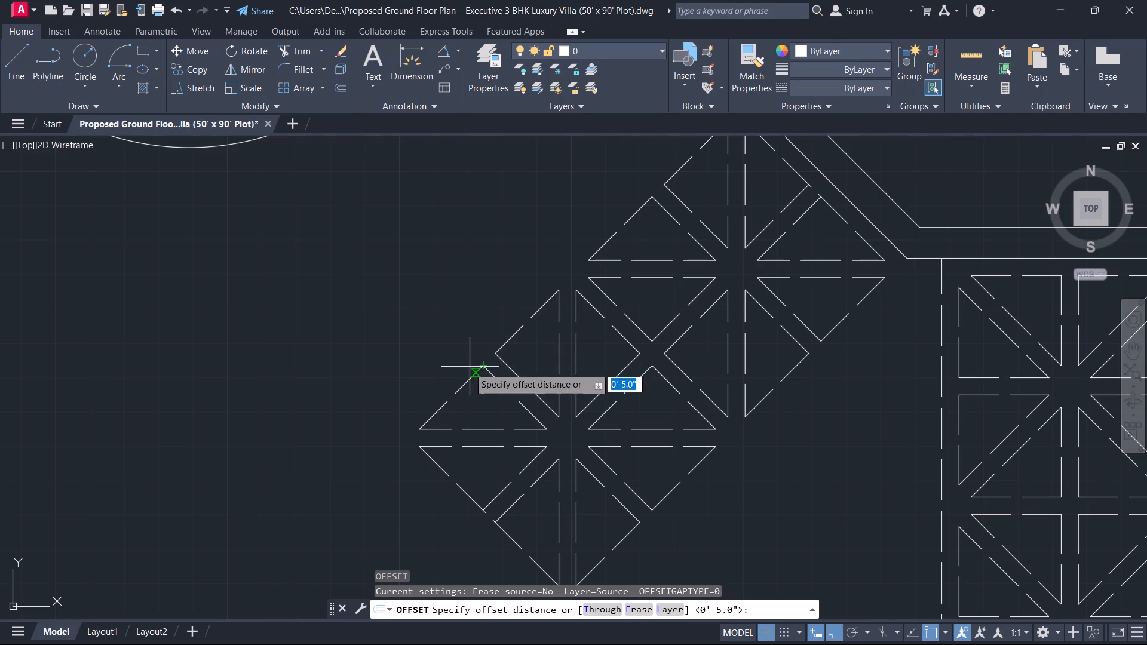
{"action": "key", "text": "space"}
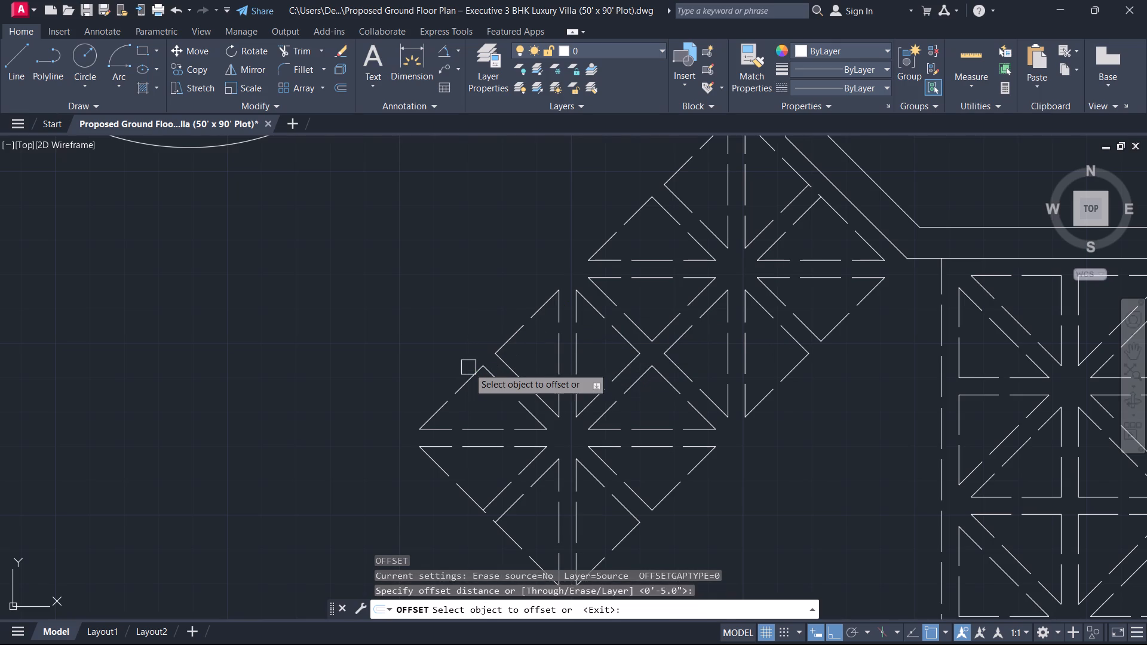
{"action": "left_click", "coordinate": [468, 367]}
{"action": "left_click", "coordinate": [418, 306]}
{"action": "key", "text": "Escape"}
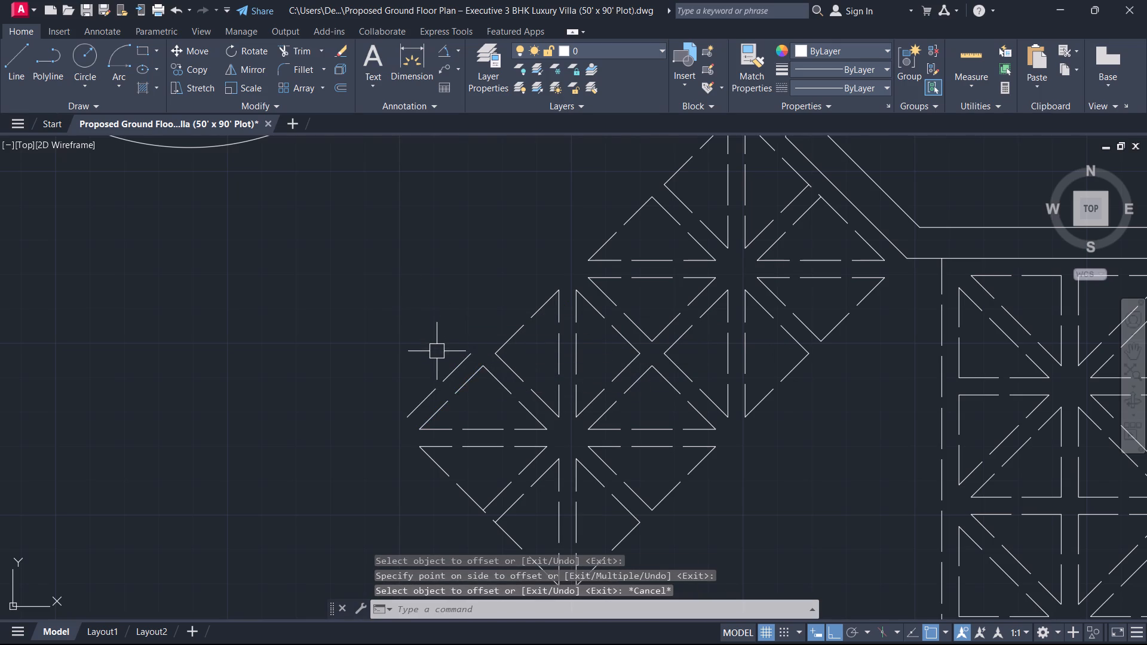
Extend the new offset line northeast along the strip's long edge into the dashed pattern above.
{"action": "type", "text": "EX"}
{"action": "key", "text": "space"}
{"action": "left_click", "coordinate": [443, 374]}
{"action": "scroll", "coordinate": [458, 352], "scroll_direction": "down", "scroll_amount": 2}
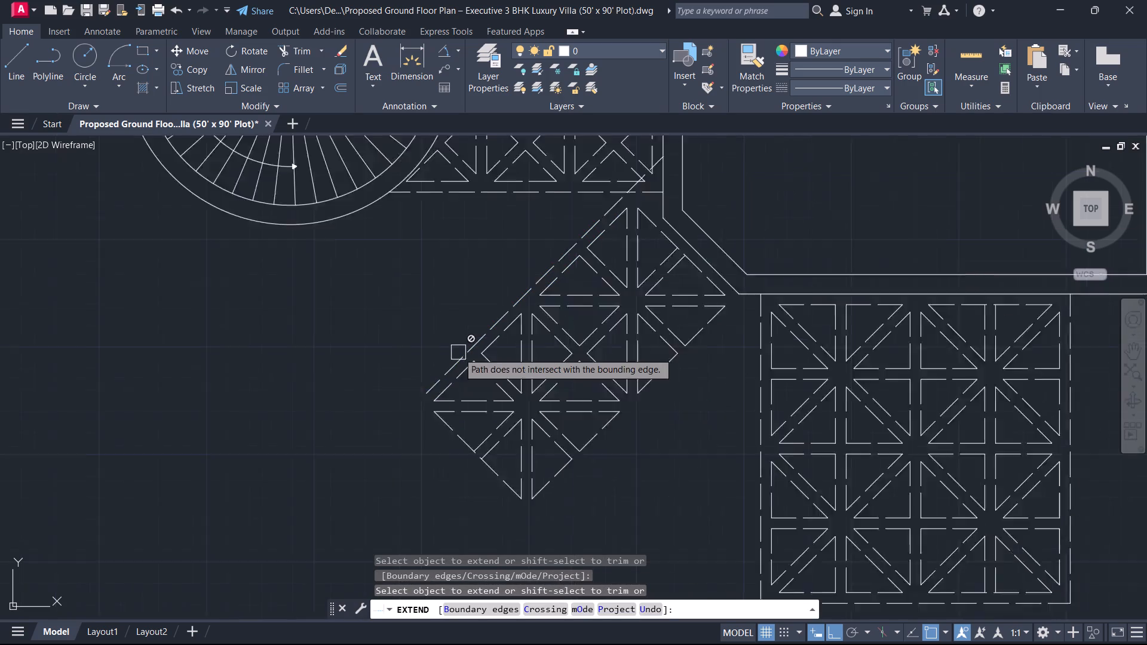
{"action": "middle_click_drag", "start_coordinate": [459, 351], "coordinate": [415, 394]}
{"action": "scroll", "coordinate": [519, 312], "scroll_direction": "up", "scroll_amount": 5}
{"action": "middle_click_drag", "start_coordinate": [508, 281], "coordinate": [519, 332]}
{"action": "key", "text": "Escape"}
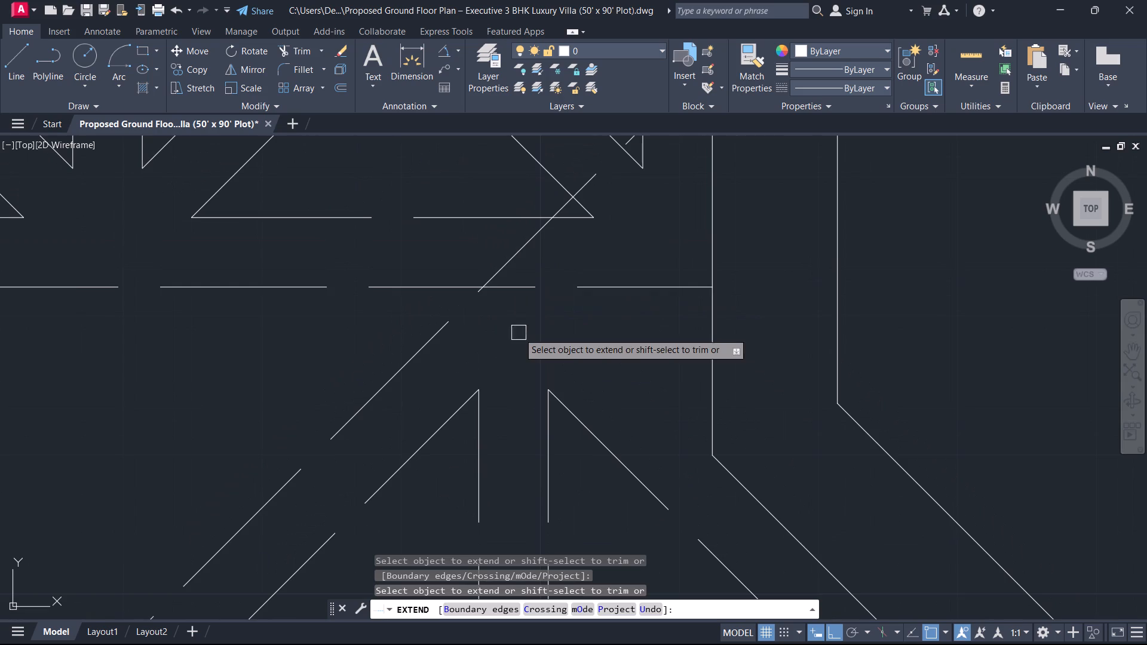
Trim the extended line back to the dashed horizontal border above the strip and erase the leftover piece beyond it.
{"action": "type", "text": "TR"}
{"action": "key", "text": "space"}
{"action": "left_click", "coordinate": [524, 256]}
{"action": "key", "text": "Escape"}
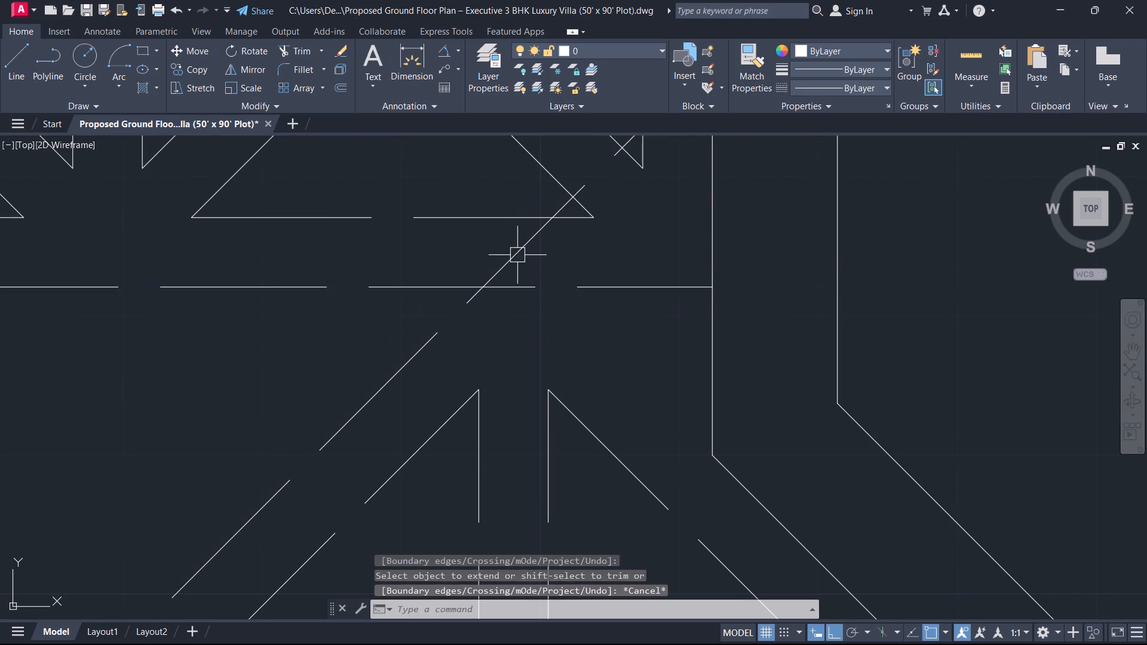
{"action": "key", "text": "Escape"}
{"action": "type", "text": "TR"}
{"action": "key", "text": "space"}
{"action": "left_click", "coordinate": [522, 259]}
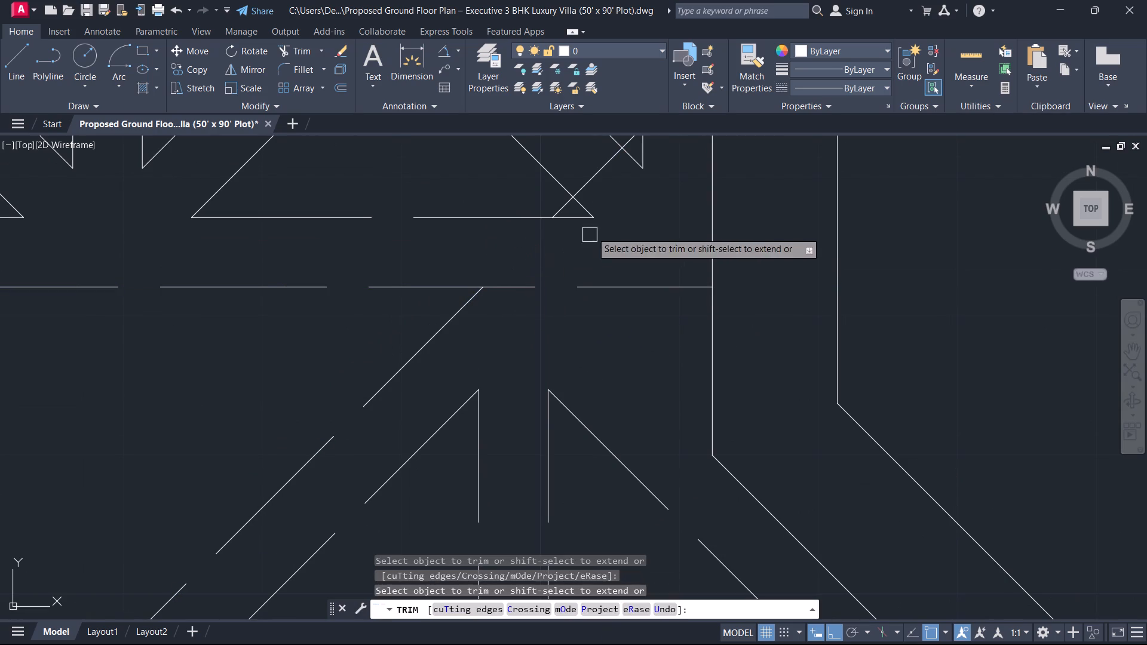
{"action": "key", "text": "Escape"}
{"action": "left_click", "coordinate": [599, 172]}
{"action": "key", "text": "Delete"}
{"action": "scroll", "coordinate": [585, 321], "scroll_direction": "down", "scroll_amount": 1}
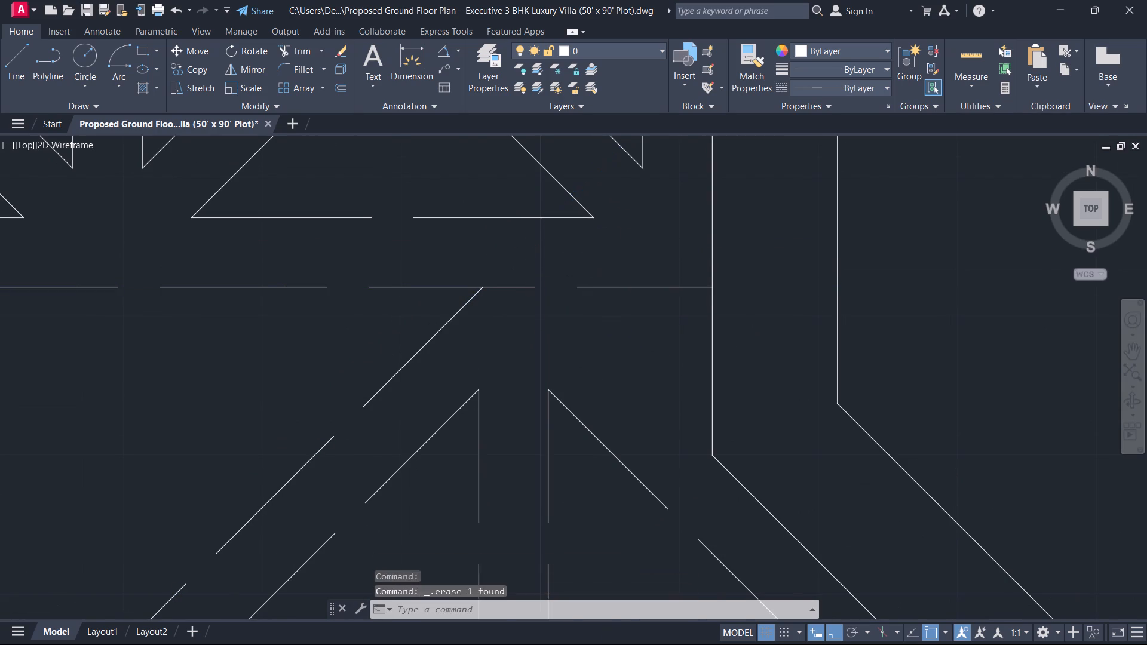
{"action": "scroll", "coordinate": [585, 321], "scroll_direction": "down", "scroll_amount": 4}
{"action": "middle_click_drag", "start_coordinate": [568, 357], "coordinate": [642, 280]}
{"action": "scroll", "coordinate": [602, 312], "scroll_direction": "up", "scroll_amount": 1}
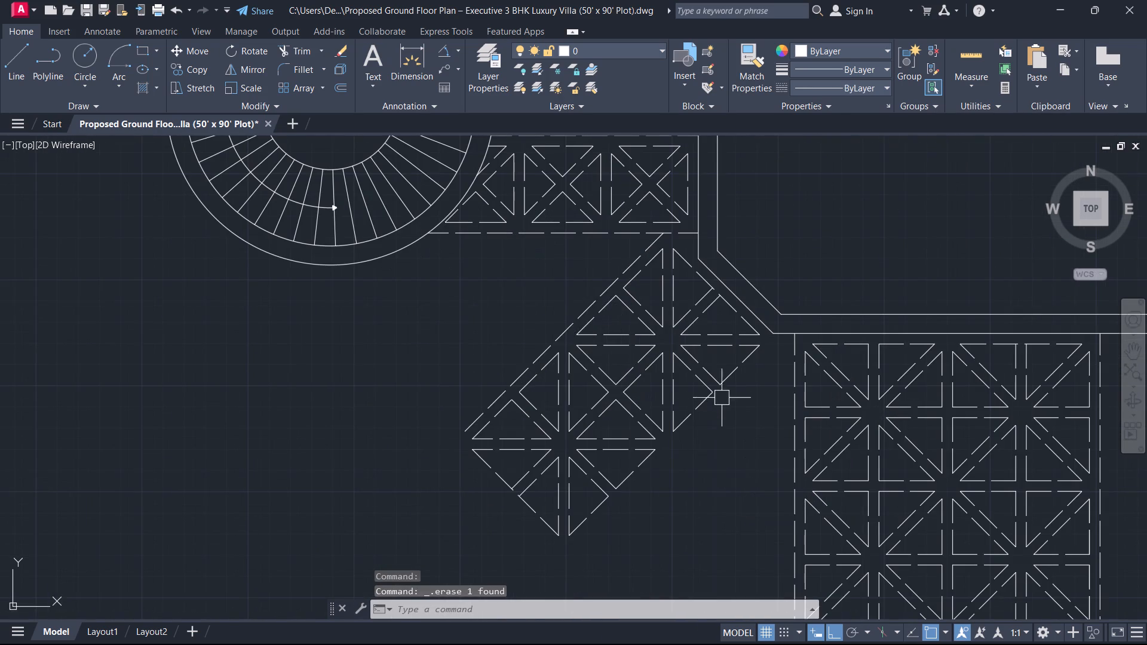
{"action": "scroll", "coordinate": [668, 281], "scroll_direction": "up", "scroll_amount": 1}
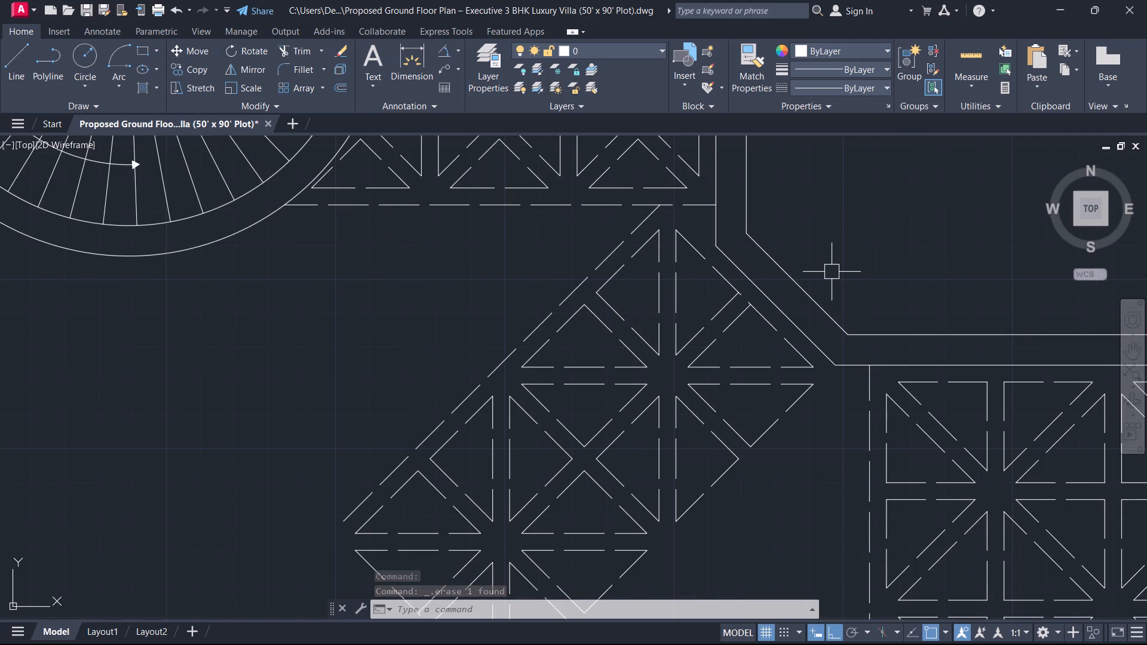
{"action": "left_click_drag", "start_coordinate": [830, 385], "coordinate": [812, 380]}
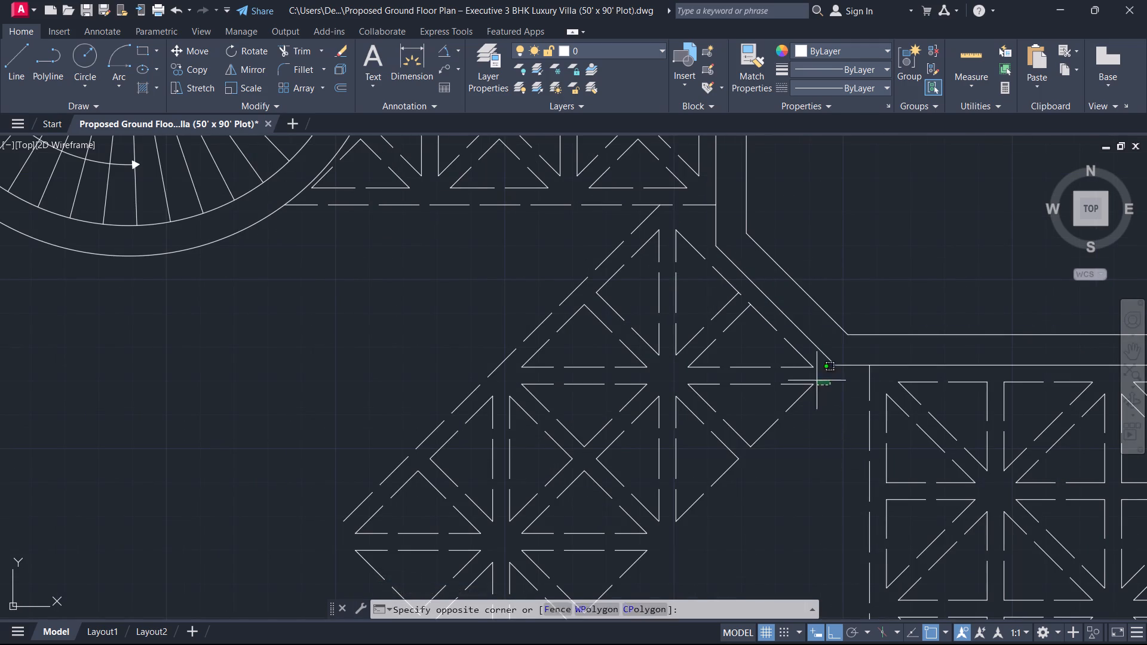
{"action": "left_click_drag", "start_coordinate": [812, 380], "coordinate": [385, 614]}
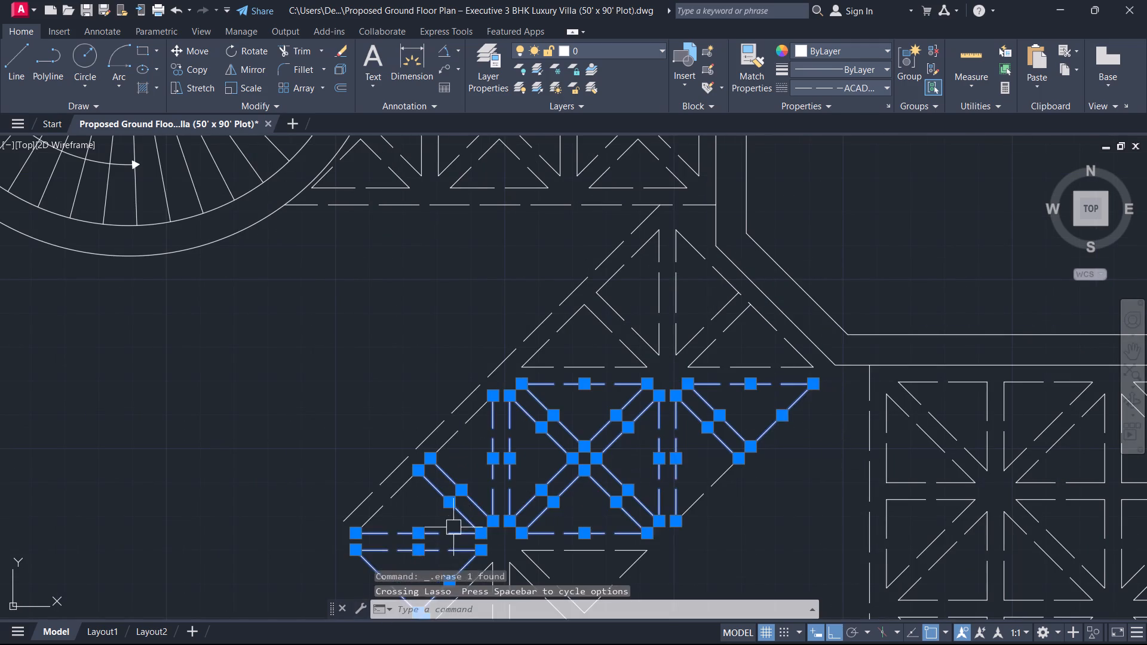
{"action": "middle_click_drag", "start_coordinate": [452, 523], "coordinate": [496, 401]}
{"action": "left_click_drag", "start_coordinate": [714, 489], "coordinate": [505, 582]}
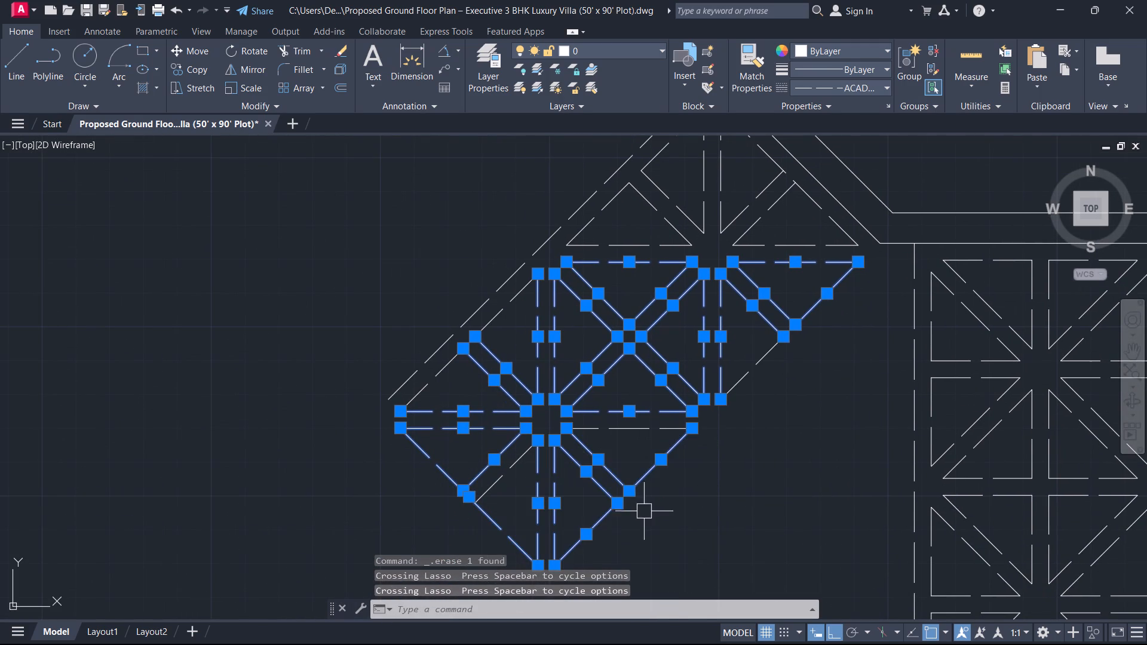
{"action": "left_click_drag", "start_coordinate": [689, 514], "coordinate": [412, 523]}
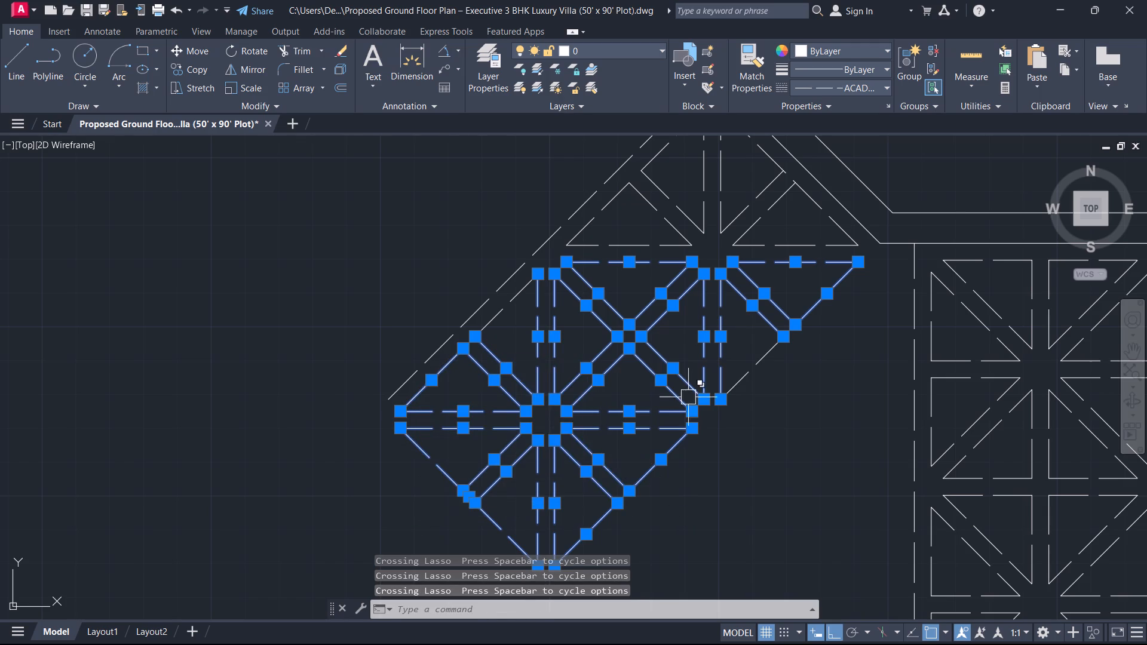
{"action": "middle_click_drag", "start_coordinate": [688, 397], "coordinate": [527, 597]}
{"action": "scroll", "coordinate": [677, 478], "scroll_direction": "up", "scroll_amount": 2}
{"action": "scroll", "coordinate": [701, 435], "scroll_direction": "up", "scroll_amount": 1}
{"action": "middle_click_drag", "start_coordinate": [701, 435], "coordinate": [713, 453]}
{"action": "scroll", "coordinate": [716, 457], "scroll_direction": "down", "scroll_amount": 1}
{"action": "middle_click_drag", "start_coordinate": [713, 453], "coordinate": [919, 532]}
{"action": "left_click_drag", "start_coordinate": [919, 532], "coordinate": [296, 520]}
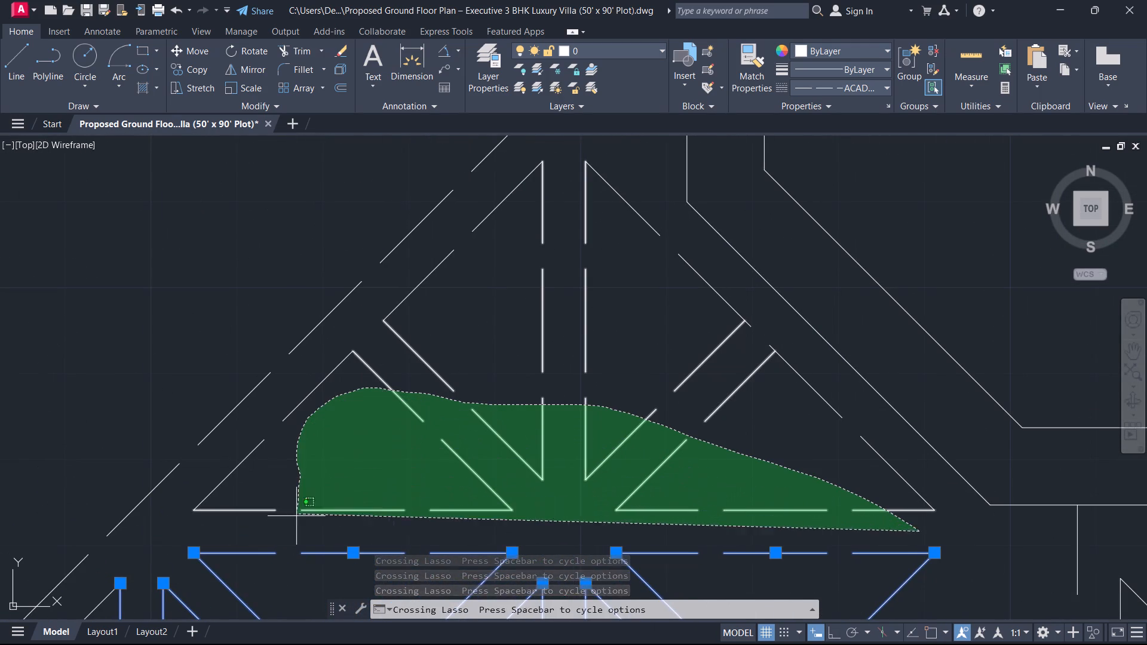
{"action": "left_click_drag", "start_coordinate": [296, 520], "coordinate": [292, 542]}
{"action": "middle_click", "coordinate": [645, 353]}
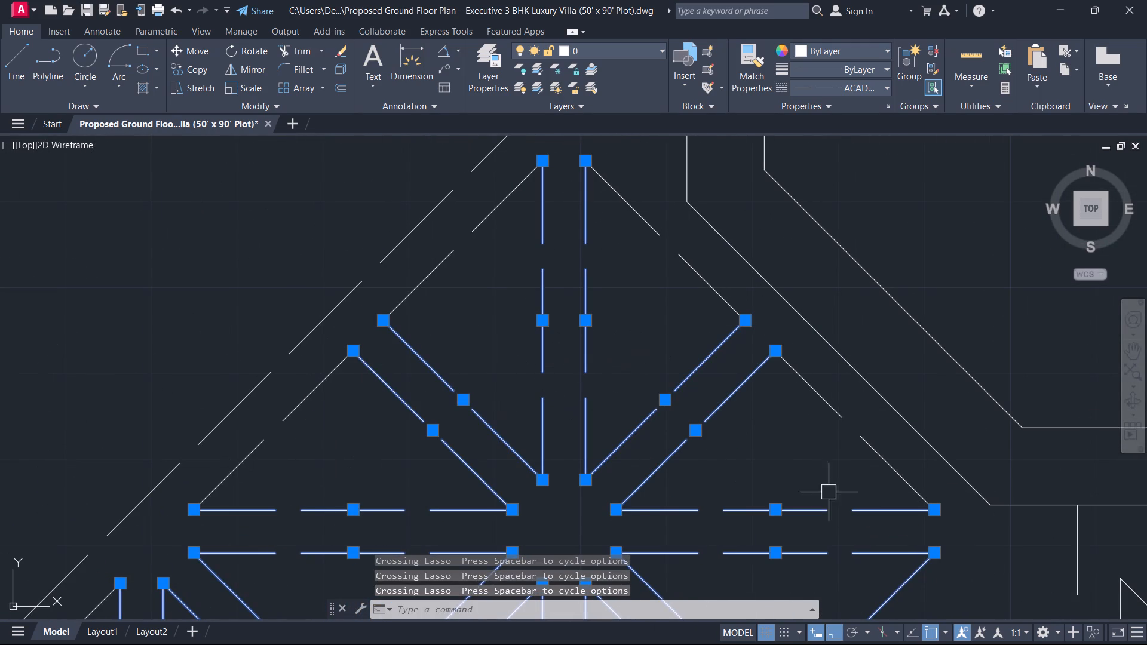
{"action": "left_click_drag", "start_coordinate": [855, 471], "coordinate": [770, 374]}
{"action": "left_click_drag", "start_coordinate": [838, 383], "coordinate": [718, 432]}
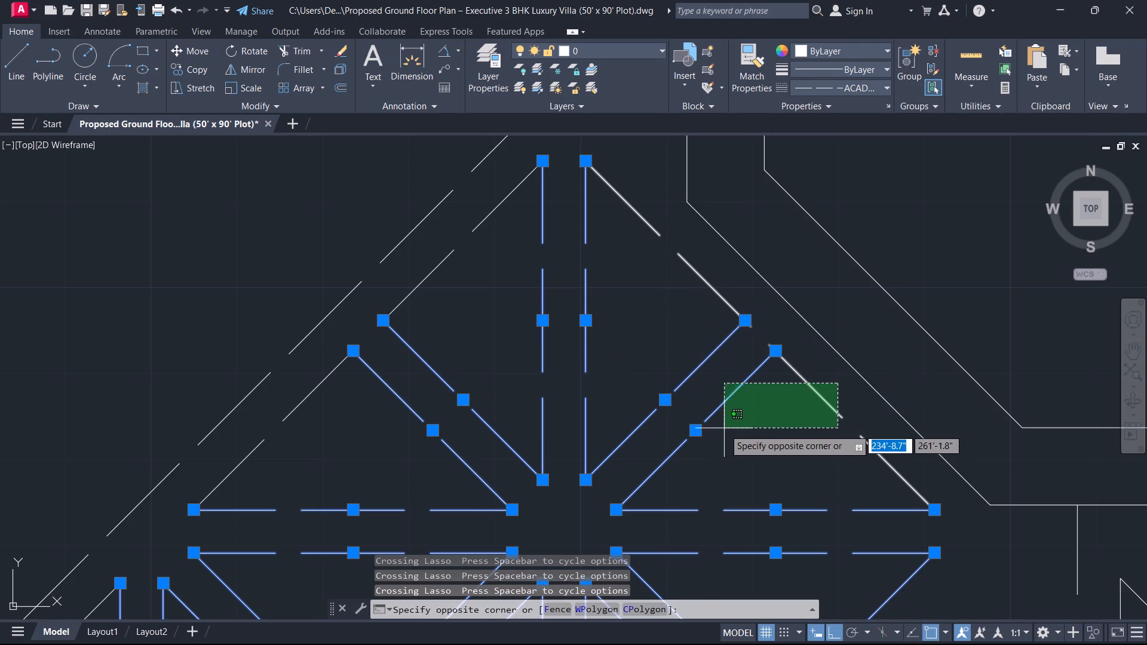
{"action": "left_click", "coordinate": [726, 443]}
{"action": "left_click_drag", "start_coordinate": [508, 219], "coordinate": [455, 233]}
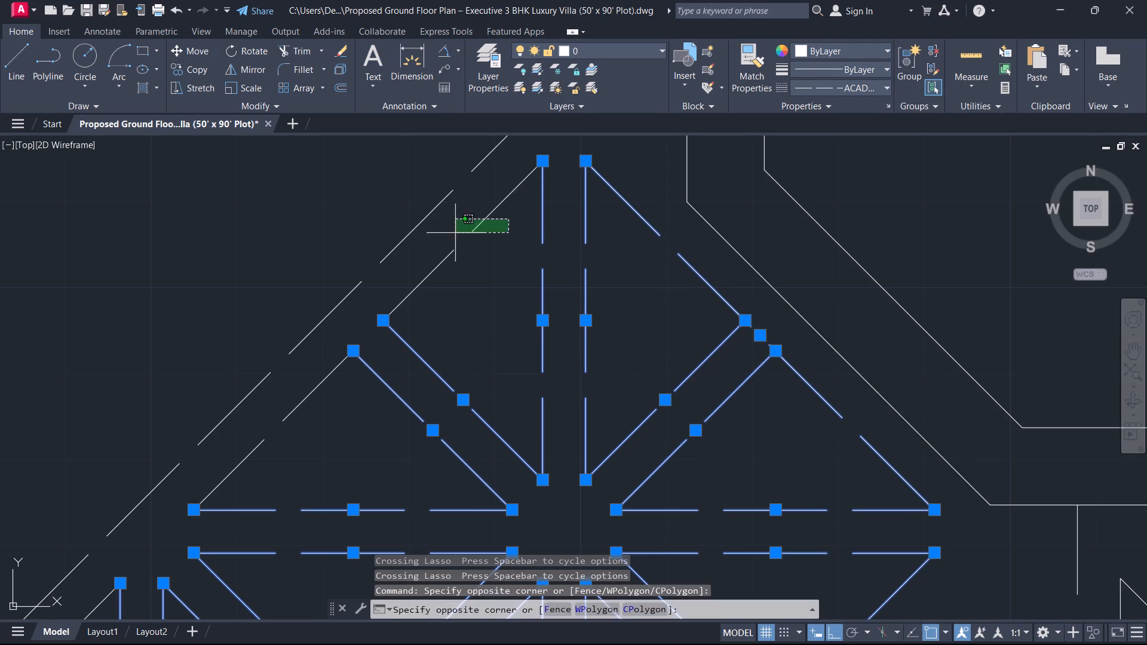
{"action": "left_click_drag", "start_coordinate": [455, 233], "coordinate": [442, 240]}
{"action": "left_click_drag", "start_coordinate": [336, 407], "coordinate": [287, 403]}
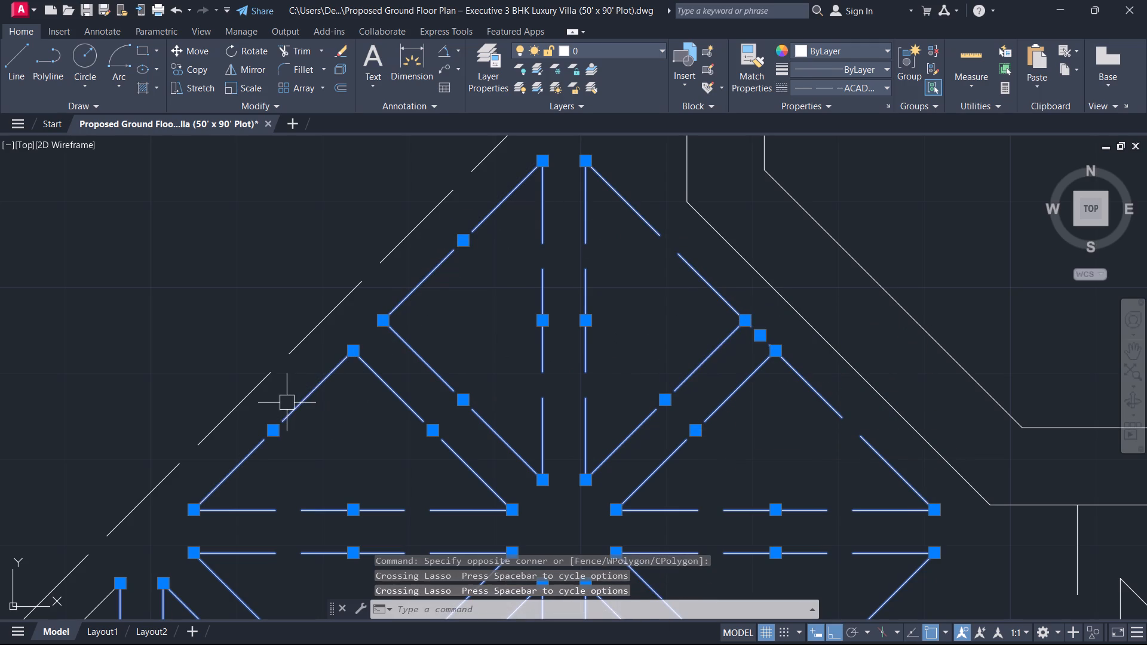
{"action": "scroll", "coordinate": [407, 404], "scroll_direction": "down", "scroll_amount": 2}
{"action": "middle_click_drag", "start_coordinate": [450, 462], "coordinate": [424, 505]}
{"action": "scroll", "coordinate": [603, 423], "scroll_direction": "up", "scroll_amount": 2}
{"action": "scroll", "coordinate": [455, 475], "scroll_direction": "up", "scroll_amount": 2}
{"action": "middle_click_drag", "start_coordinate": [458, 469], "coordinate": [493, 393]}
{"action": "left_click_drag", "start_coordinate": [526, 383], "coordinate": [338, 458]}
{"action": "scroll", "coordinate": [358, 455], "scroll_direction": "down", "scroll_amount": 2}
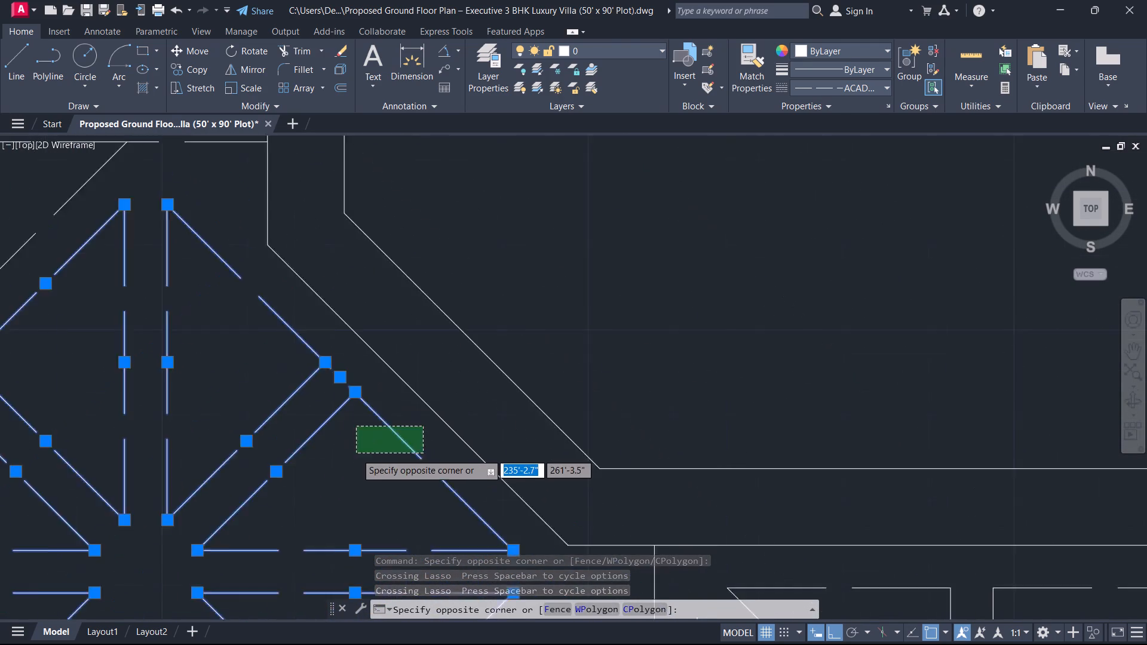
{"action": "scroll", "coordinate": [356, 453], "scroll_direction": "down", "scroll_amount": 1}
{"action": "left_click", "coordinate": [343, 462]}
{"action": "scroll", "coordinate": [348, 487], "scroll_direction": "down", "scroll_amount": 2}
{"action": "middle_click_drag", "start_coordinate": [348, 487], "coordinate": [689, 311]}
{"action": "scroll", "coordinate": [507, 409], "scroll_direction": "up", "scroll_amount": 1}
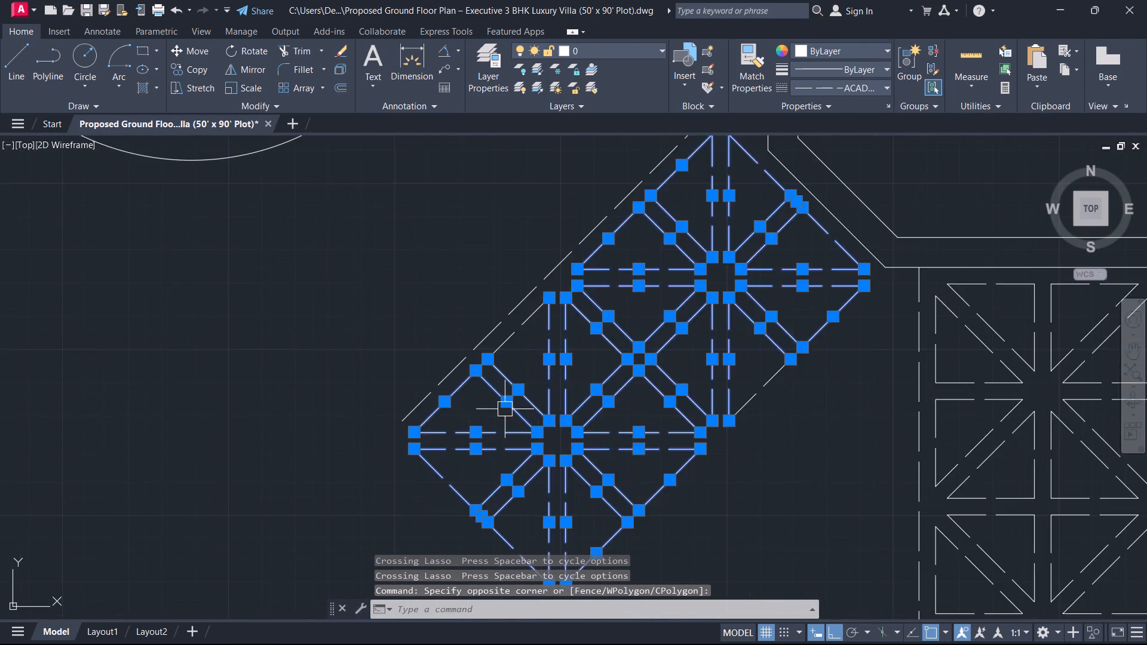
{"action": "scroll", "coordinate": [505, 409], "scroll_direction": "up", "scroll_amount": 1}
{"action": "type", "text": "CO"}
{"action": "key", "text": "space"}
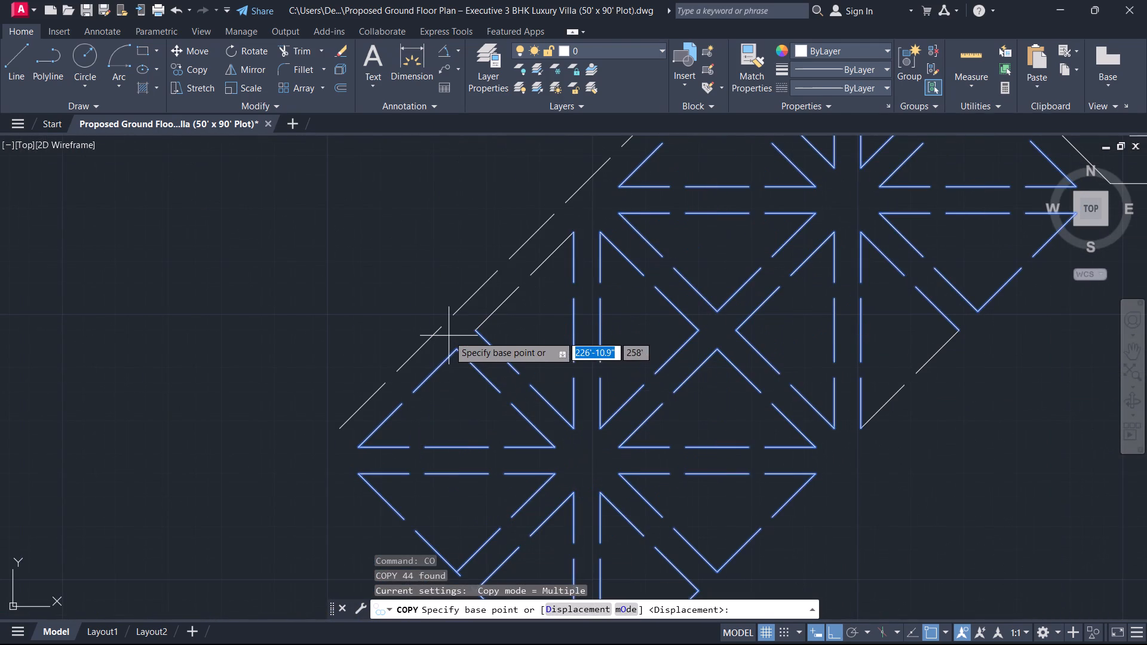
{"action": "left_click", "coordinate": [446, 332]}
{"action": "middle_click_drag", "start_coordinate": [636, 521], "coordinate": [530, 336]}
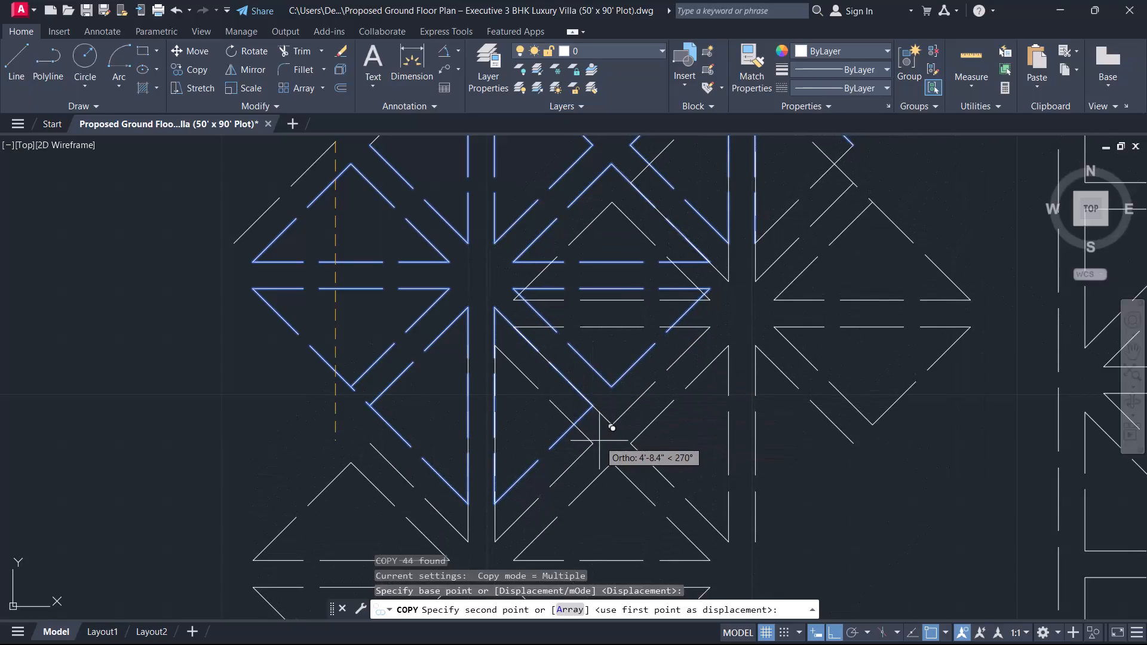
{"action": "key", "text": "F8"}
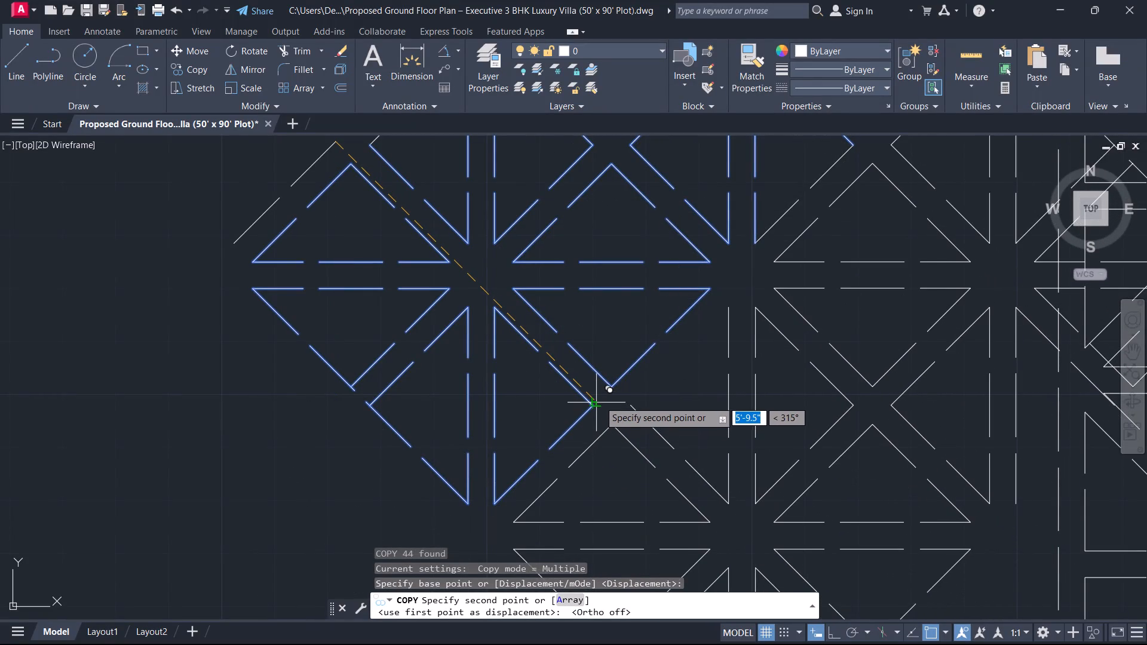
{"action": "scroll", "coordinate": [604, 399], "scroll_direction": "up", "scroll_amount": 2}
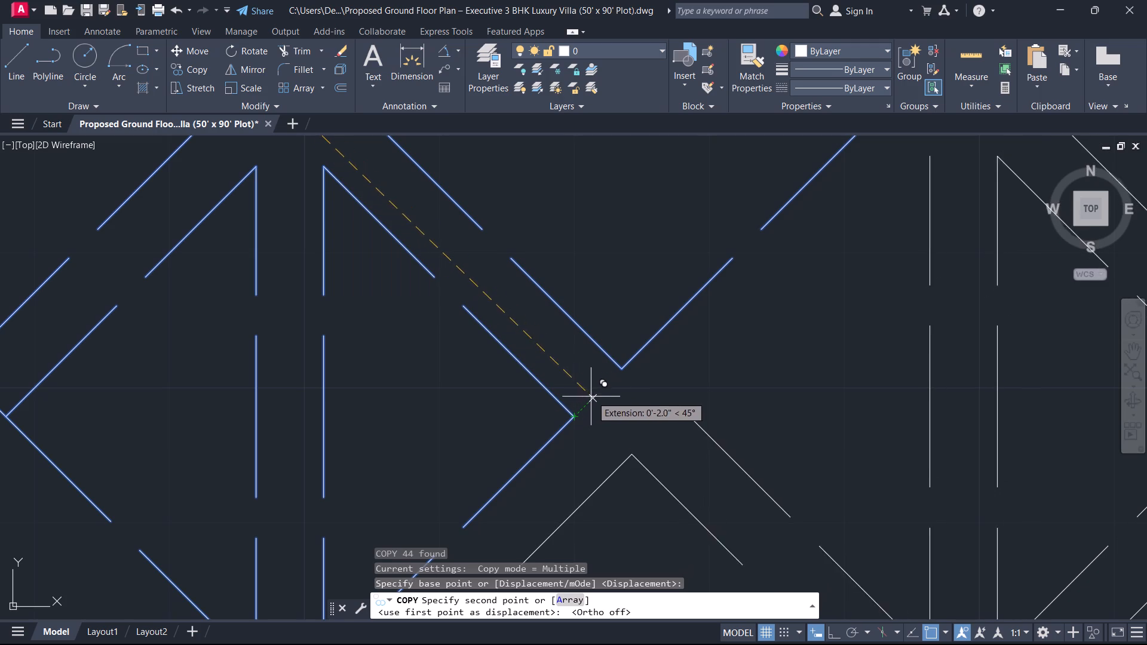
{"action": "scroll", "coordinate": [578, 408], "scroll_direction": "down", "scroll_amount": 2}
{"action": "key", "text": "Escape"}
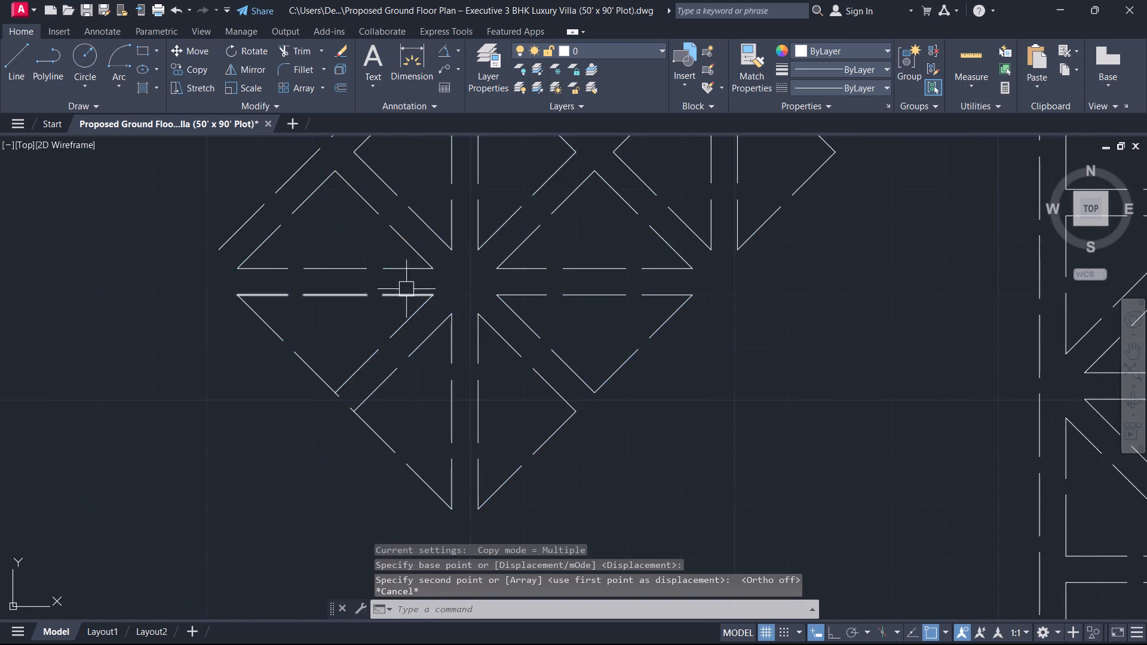
Draw a 5" line at 135° from the apex of the strip's lower northwest triangle to the offset border line.
{"action": "middle_click_drag", "start_coordinate": [342, 197], "coordinate": [461, 354]}
{"action": "scroll", "coordinate": [344, 196], "scroll_direction": "up", "scroll_amount": 1}
{"action": "scroll", "coordinate": [461, 354], "scroll_direction": "down", "scroll_amount": 3}
{"action": "scroll", "coordinate": [455, 348], "scroll_direction": "up", "scroll_amount": 3}
{"action": "key", "text": "l"}
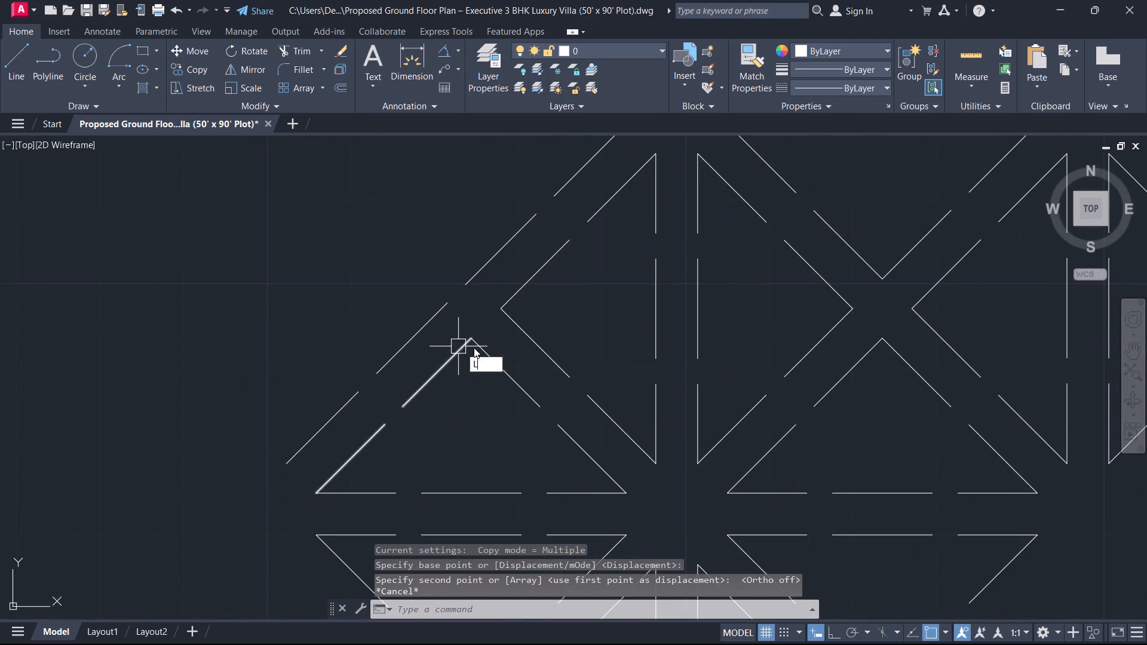
{"action": "key", "text": "space"}
{"action": "left_click", "coordinate": [474, 335]}
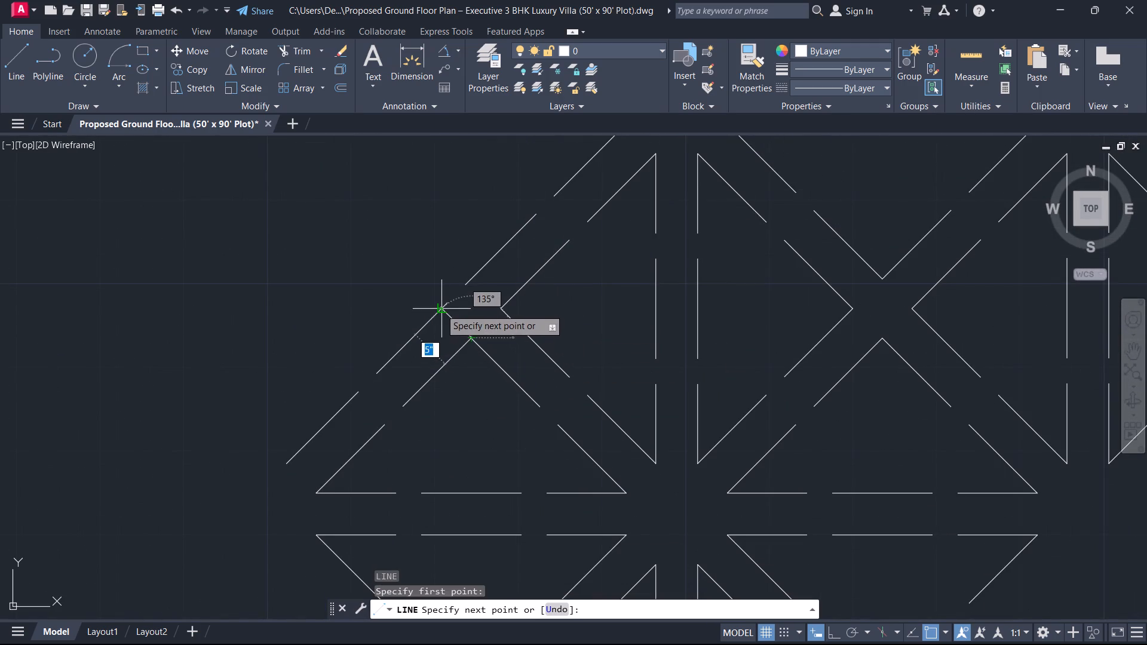
{"action": "left_click", "coordinate": [440, 309]}
{"action": "key", "text": "Escape"}
Copy the rotated braced strip with its 5" connector, excluding the dashed border, at 315° from the connector's outer end to the strip's lower southeast triangle apex.
{"action": "scroll", "coordinate": [481, 303], "scroll_direction": "down", "scroll_amount": 3}
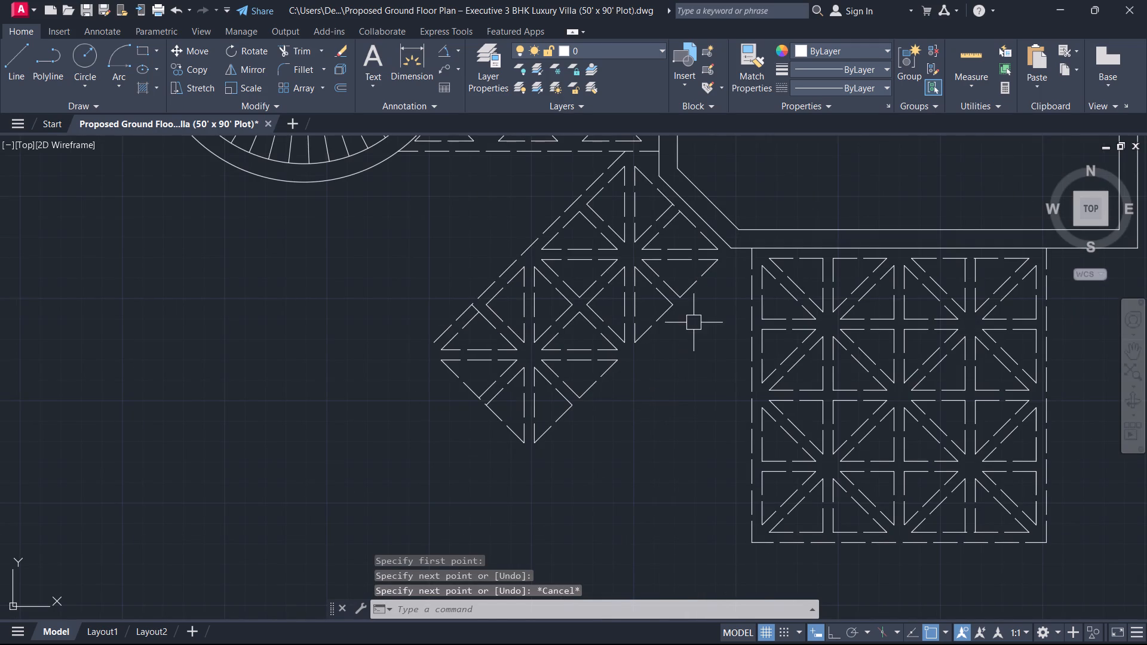
{"action": "left_click_drag", "start_coordinate": [694, 320], "coordinate": [464, 576]}
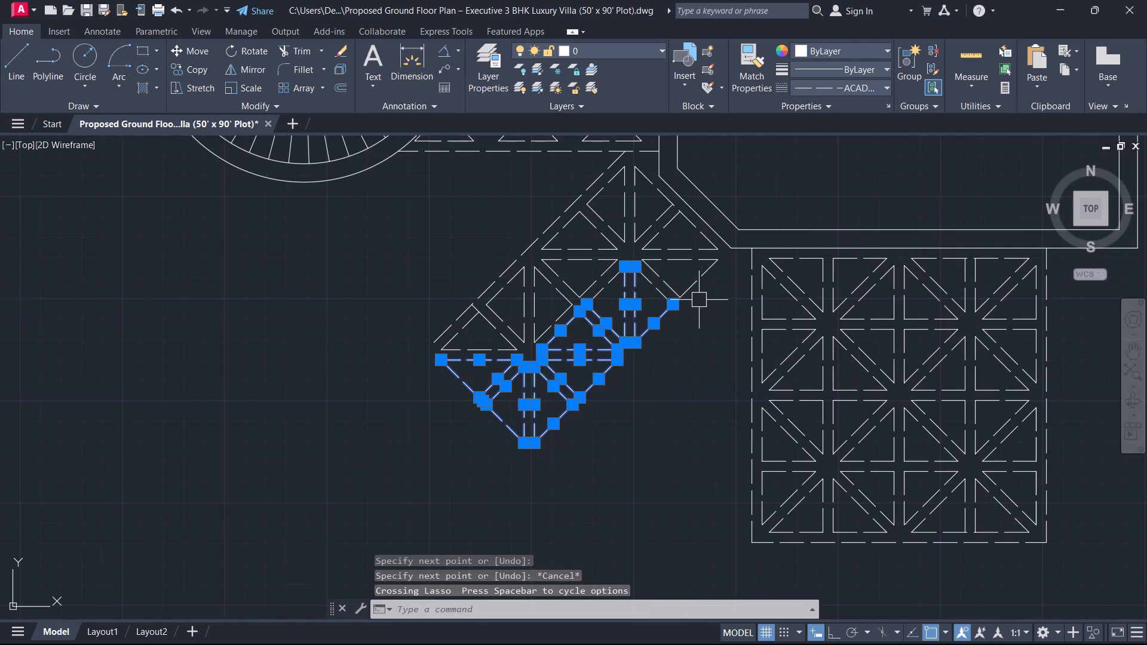
{"action": "left_click_drag", "start_coordinate": [703, 294], "coordinate": [443, 416]}
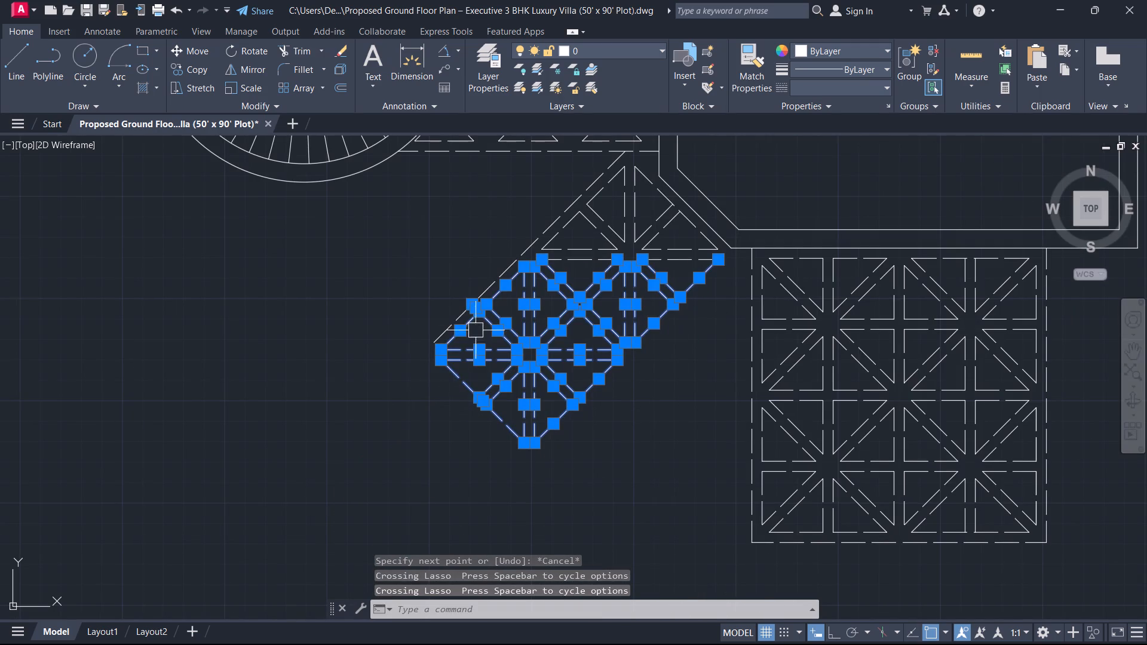
{"action": "middle_click_drag", "start_coordinate": [571, 279], "coordinate": [349, 398]}
{"action": "scroll", "coordinate": [573, 281], "scroll_direction": "up", "scroll_amount": 1}
{"action": "scroll", "coordinate": [569, 354], "scroll_direction": "up", "scroll_amount": 1}
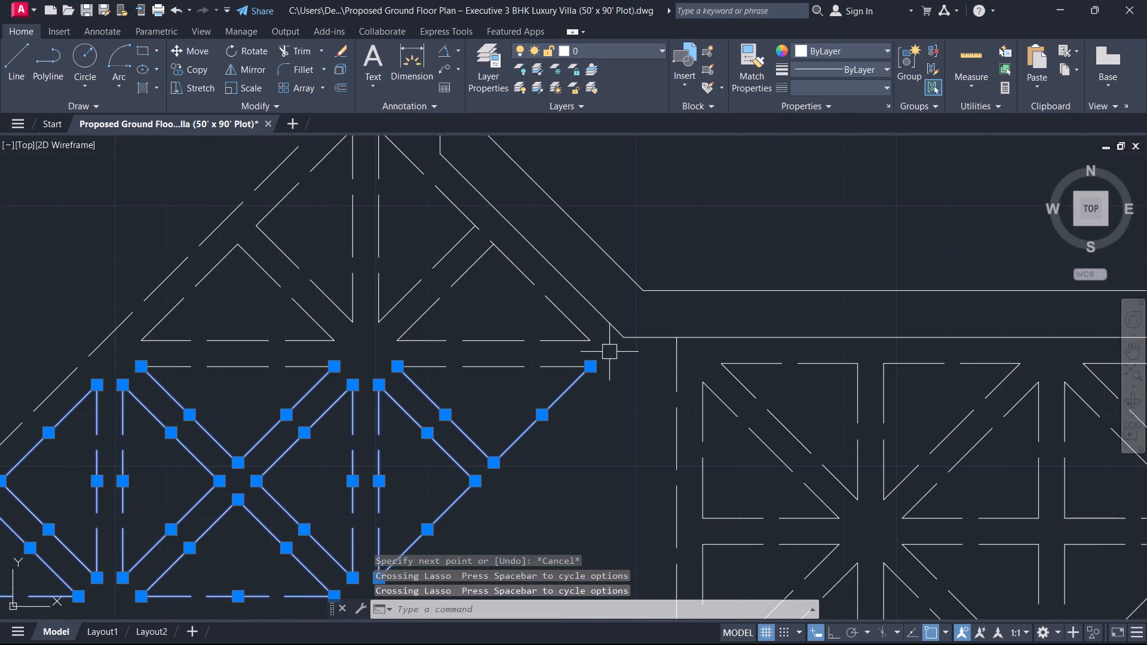
{"action": "left_click_drag", "start_coordinate": [933, 602], "coordinate": [1146, 644]}
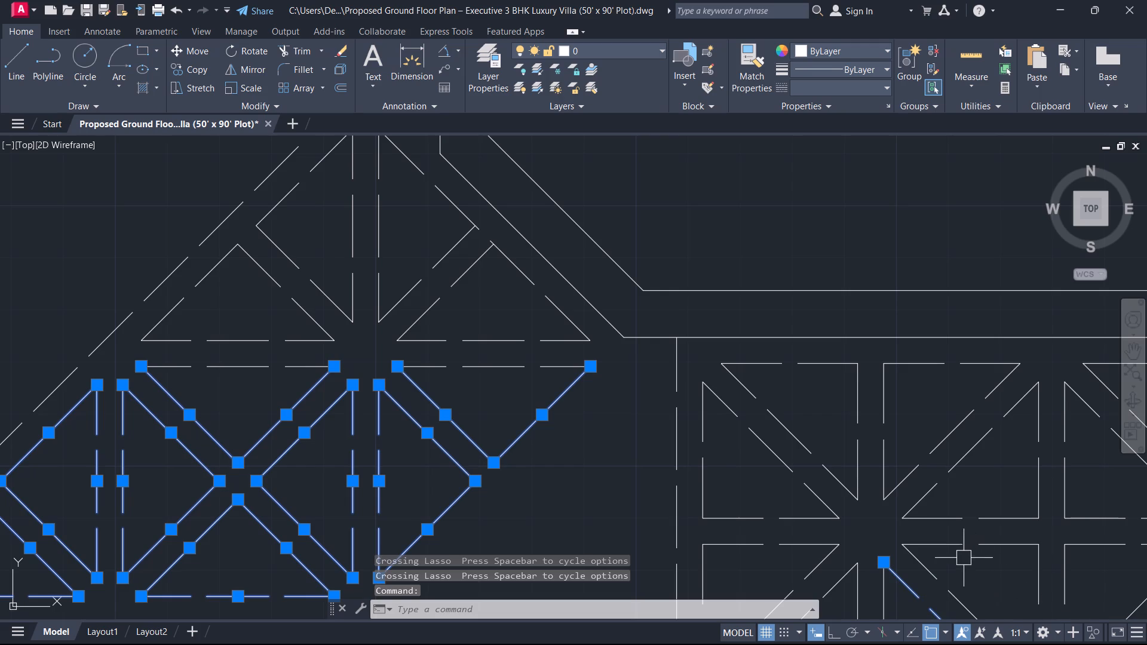
{"action": "scroll", "coordinate": [753, 546], "scroll_direction": "down", "scroll_amount": 1}
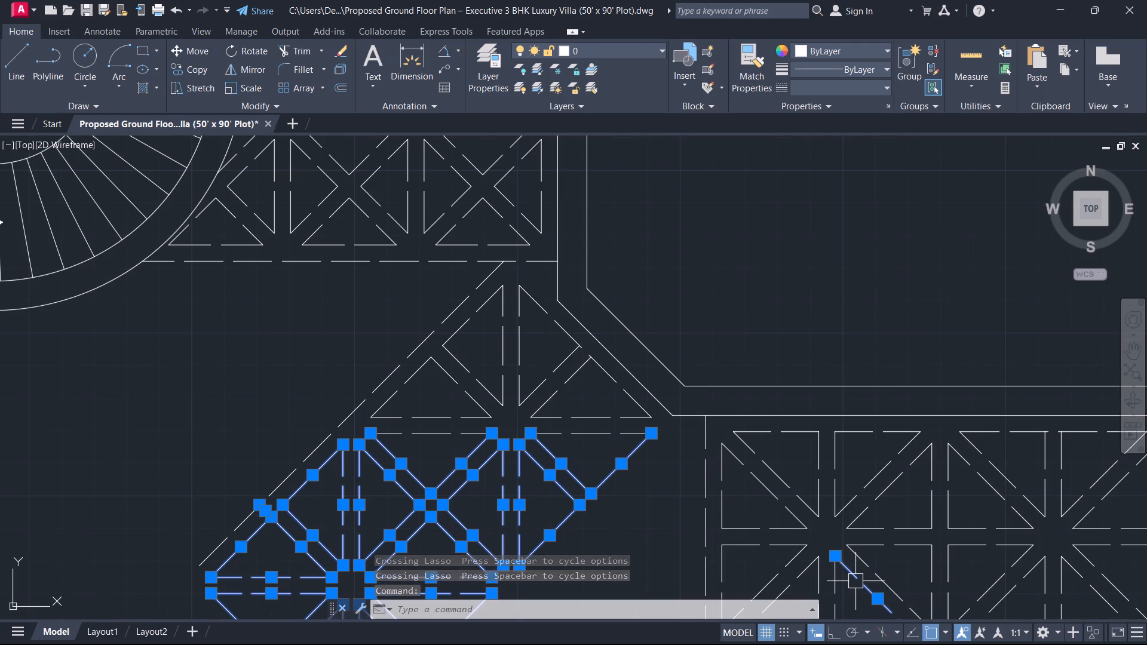
{"action": "left_click", "coordinate": [855, 581], "text": "shift"}
{"action": "scroll", "coordinate": [654, 429], "scroll_direction": "up", "scroll_amount": 3}
{"action": "middle_click_drag", "start_coordinate": [675, 437], "coordinate": [704, 487]}
{"action": "left_click_drag", "start_coordinate": [665, 464], "coordinate": [406, 480]}
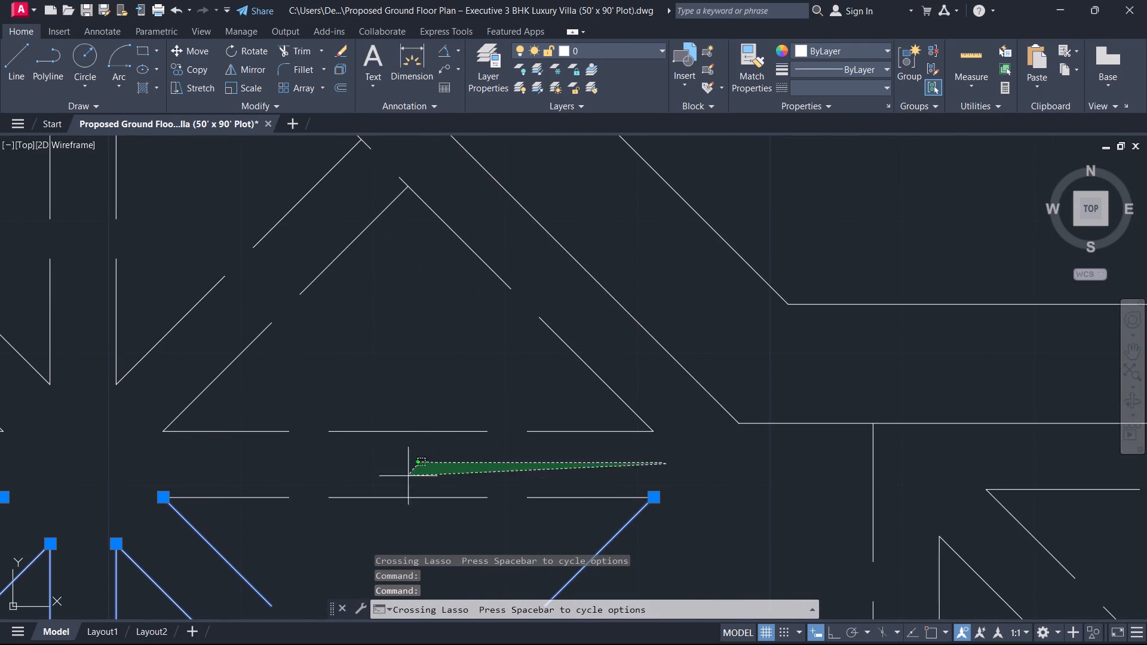
{"action": "left_click_drag", "start_coordinate": [406, 480], "coordinate": [419, 545]}
{"action": "left_click_drag", "start_coordinate": [502, 472], "coordinate": [1, 382]}
{"action": "scroll", "coordinate": [302, 395], "scroll_direction": "down", "scroll_amount": 2}
{"action": "middle_click_drag", "start_coordinate": [311, 397], "coordinate": [431, 477]}
{"action": "scroll", "coordinate": [523, 457], "scroll_direction": "up", "scroll_amount": 1}
{"action": "left_click_drag", "start_coordinate": [531, 425], "coordinate": [483, 392]}
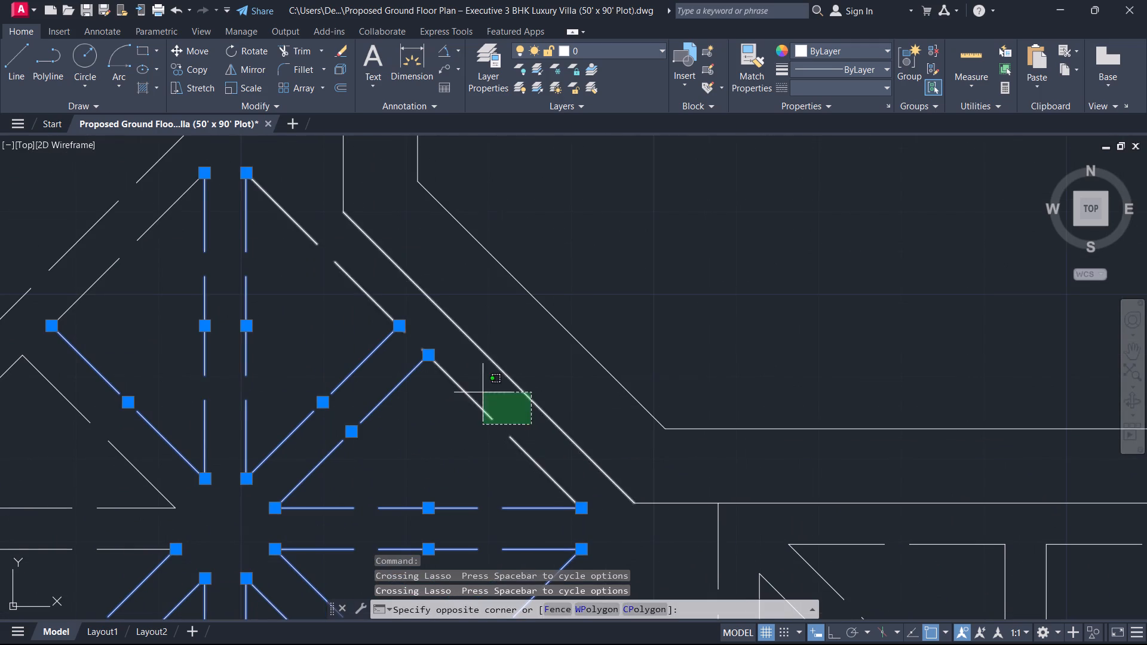
{"action": "left_click_drag", "start_coordinate": [483, 392], "coordinate": [435, 441]}
{"action": "middle_click_drag", "start_coordinate": [324, 306], "coordinate": [507, 360]}
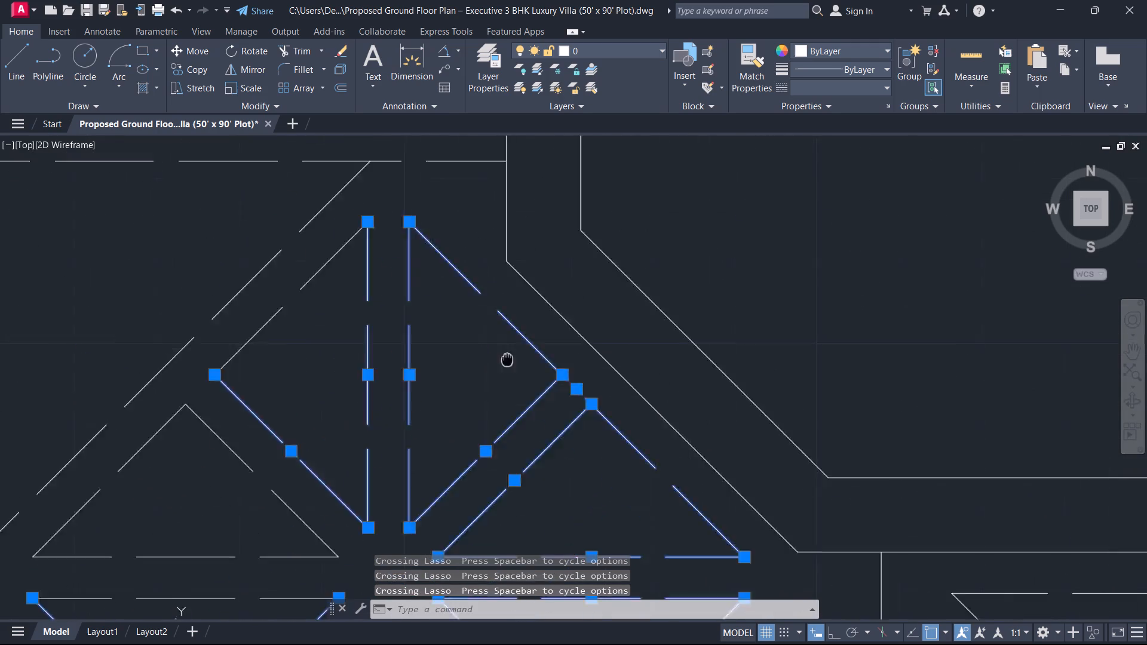
{"action": "middle_click_drag", "start_coordinate": [507, 360], "coordinate": [593, 378]}
{"action": "left_click_drag", "start_coordinate": [459, 358], "coordinate": [272, 493]}
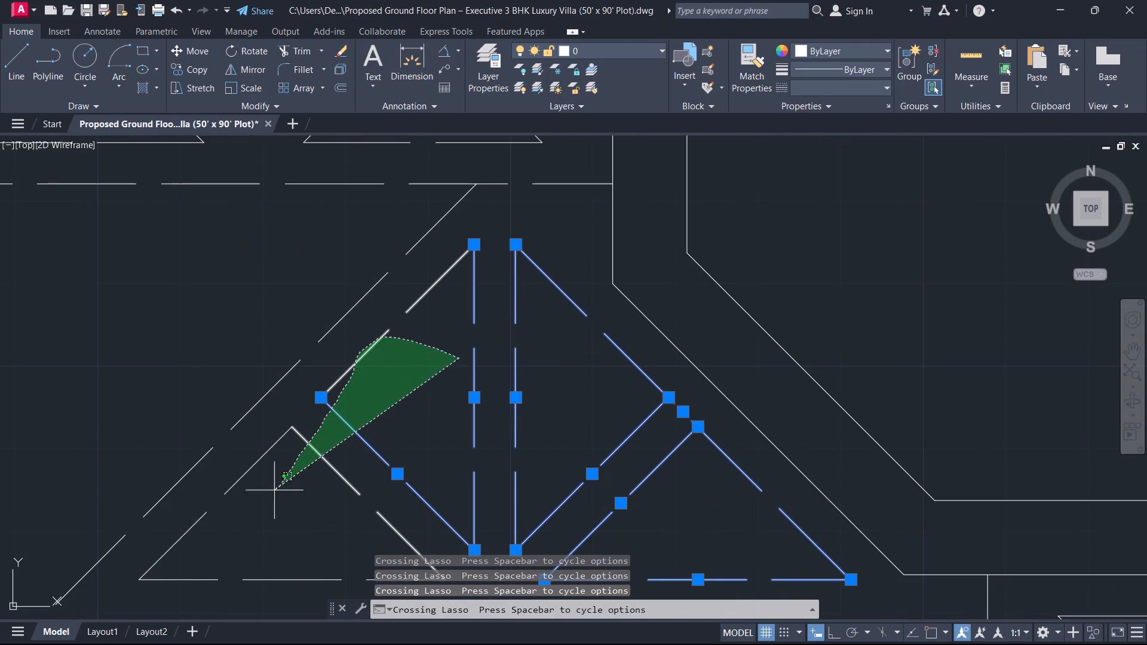
{"action": "left_click_drag", "start_coordinate": [272, 493], "coordinate": [225, 598]}
{"action": "scroll", "coordinate": [246, 569], "scroll_direction": "down", "scroll_amount": 3}
{"action": "middle_click_drag", "start_coordinate": [259, 537], "coordinate": [283, 484]}
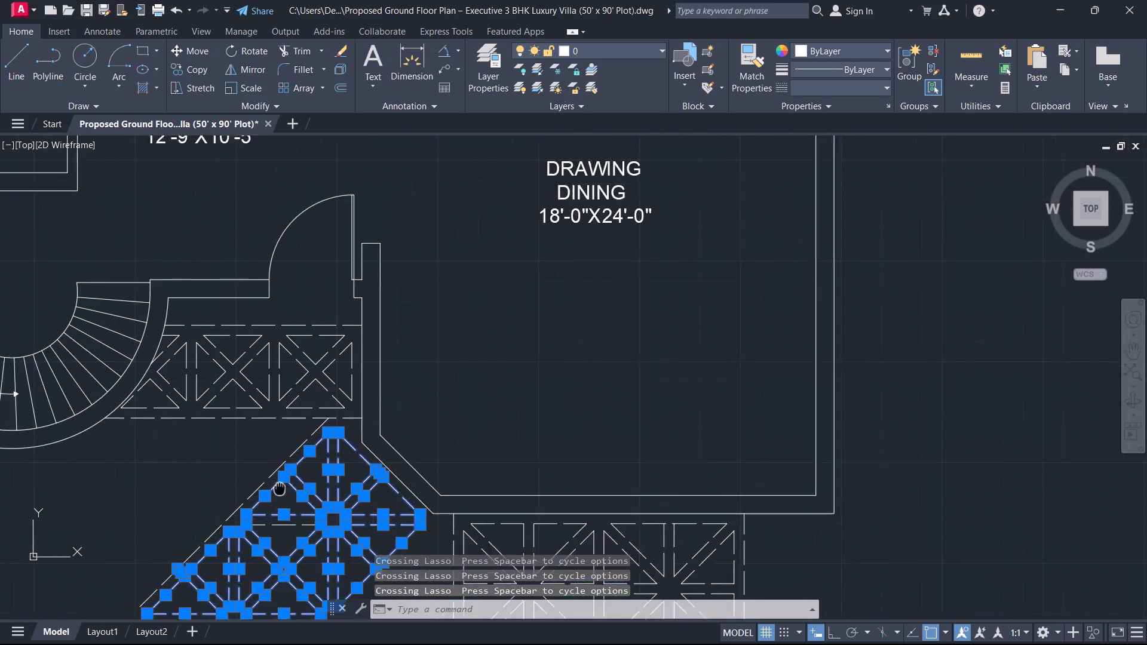
{"action": "middle_click_drag", "start_coordinate": [283, 484], "coordinate": [424, 429]}
{"action": "scroll", "coordinate": [310, 464], "scroll_direction": "down", "scroll_amount": 1}
{"action": "scroll", "coordinate": [410, 475], "scroll_direction": "up", "scroll_amount": 2}
{"action": "scroll", "coordinate": [470, 429], "scroll_direction": "up", "scroll_amount": 2}
{"action": "left_click_drag", "start_coordinate": [465, 423], "coordinate": [416, 379]}
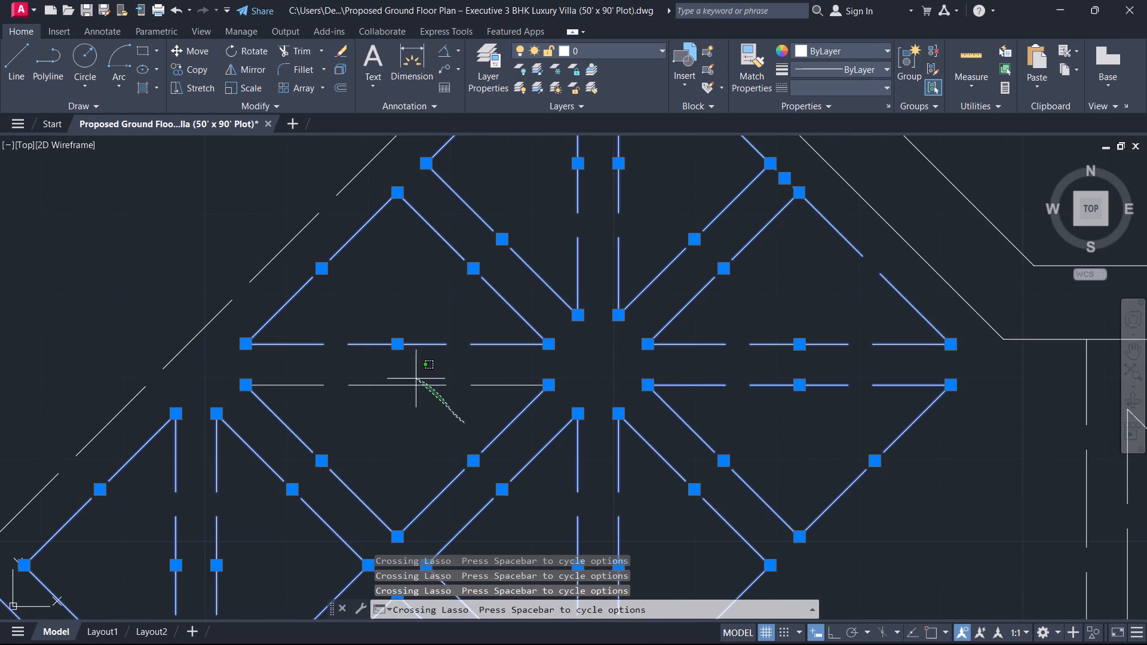
{"action": "left_click_drag", "start_coordinate": [416, 379], "coordinate": [391, 382]}
{"action": "scroll", "coordinate": [387, 432], "scroll_direction": "down", "scroll_amount": 2}
{"action": "middle_click_drag", "start_coordinate": [406, 480], "coordinate": [504, 358]}
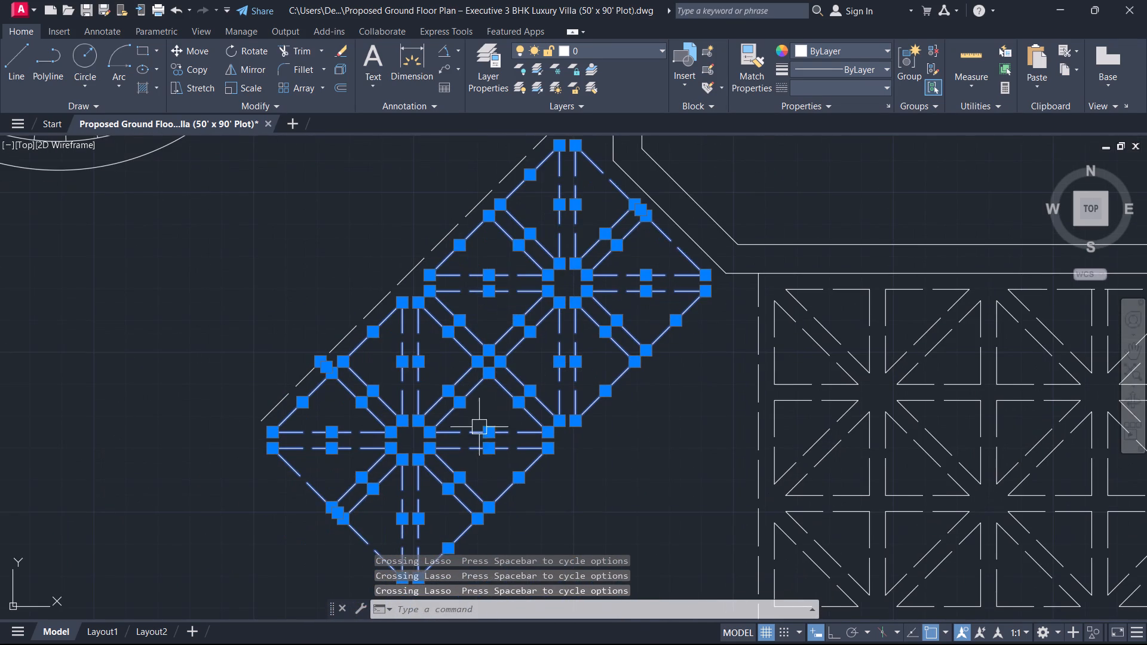
{"action": "key", "text": "c"}
{"action": "type", "text": "O"}
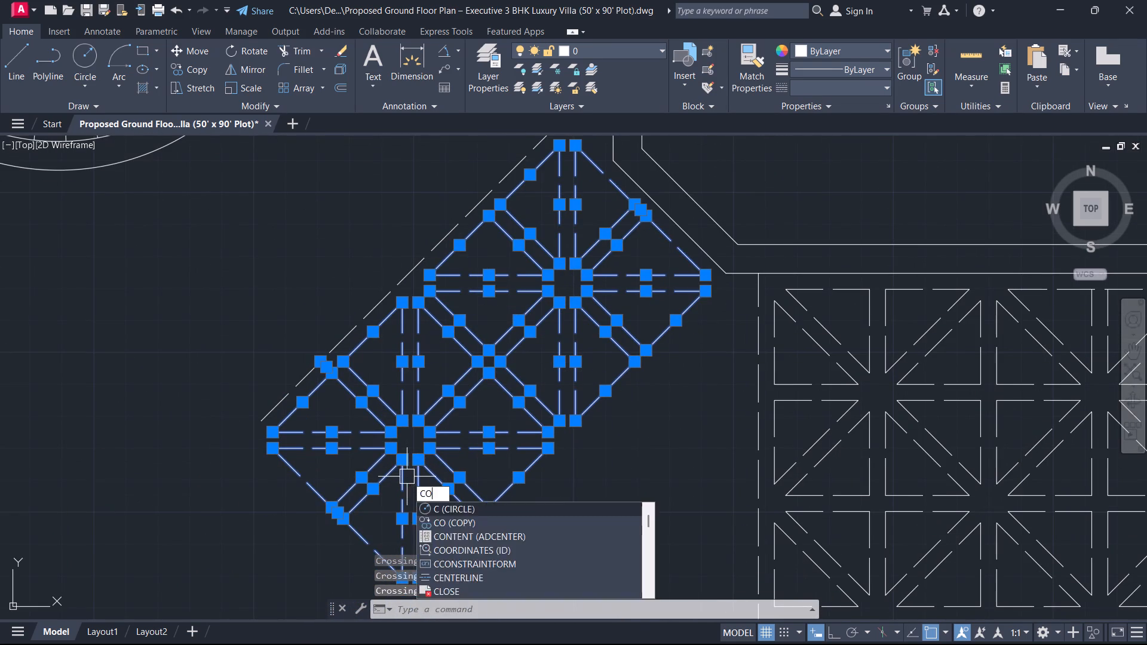
{"action": "key", "text": "space"}
{"action": "scroll", "coordinate": [362, 377], "scroll_direction": "up", "scroll_amount": 2}
{"action": "scroll", "coordinate": [286, 363], "scroll_direction": "up", "scroll_amount": 3}
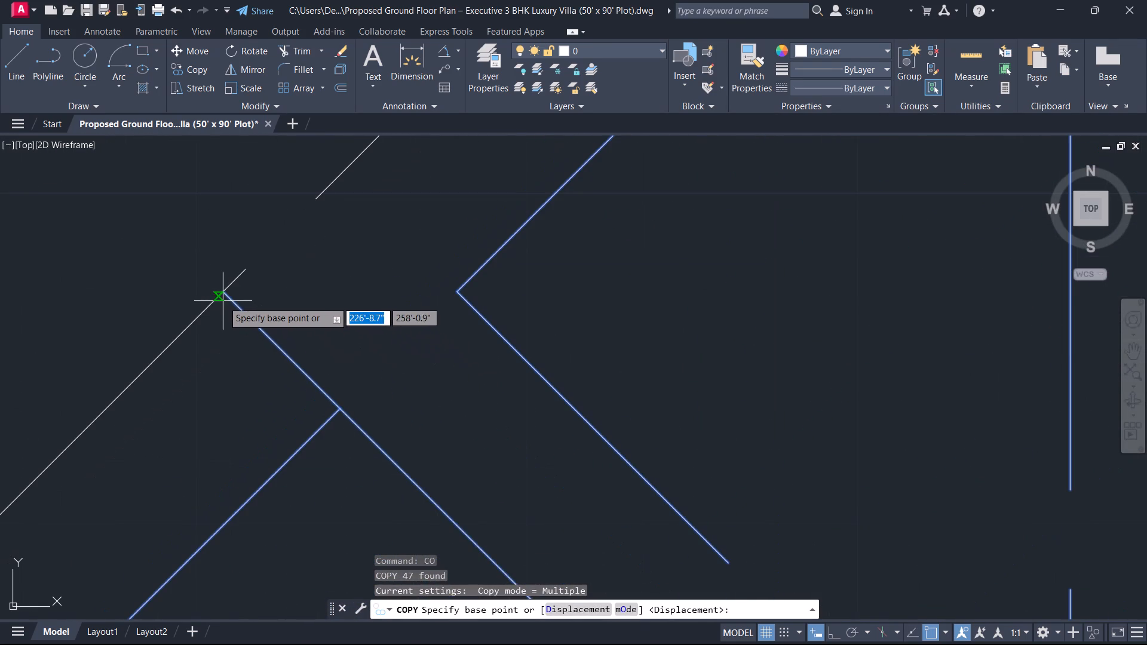
{"action": "left_click", "coordinate": [223, 291]}
{"action": "scroll", "coordinate": [277, 373], "scroll_direction": "down", "scroll_amount": 4}
{"action": "middle_click_drag", "start_coordinate": [431, 508], "coordinate": [386, 339]}
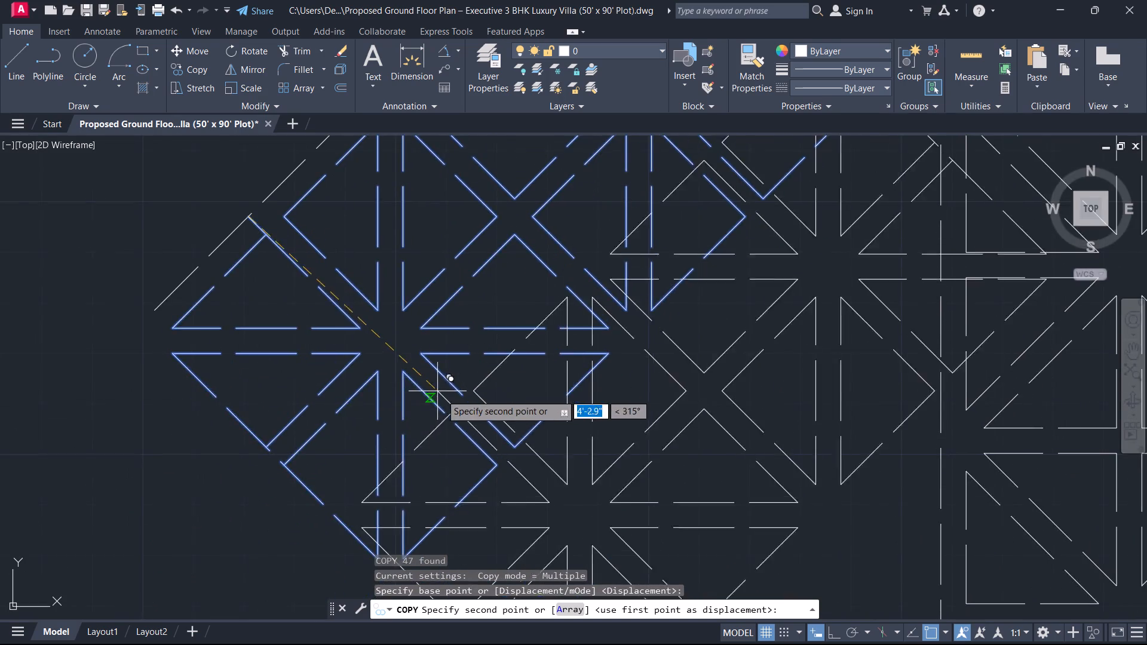
{"action": "scroll", "coordinate": [464, 414], "scroll_direction": "up", "scroll_amount": 1}
{"action": "left_click", "coordinate": [516, 493]}
{"action": "key", "text": "Escape"}
Erase the copied short connector line at the junction between the original and copied strips.
{"action": "scroll", "coordinate": [548, 494], "scroll_direction": "down", "scroll_amount": 1}
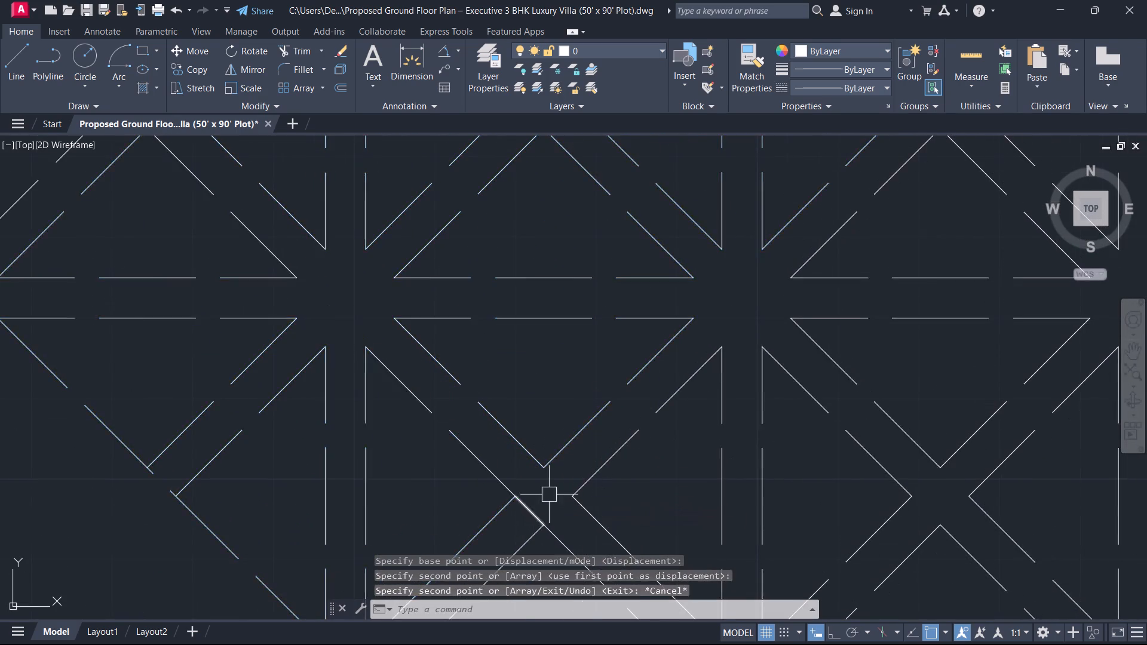
{"action": "scroll", "coordinate": [548, 494], "scroll_direction": "down", "scroll_amount": 1}
{"action": "middle_click_drag", "start_coordinate": [536, 483], "coordinate": [559, 453]}
{"action": "scroll", "coordinate": [571, 477], "scroll_direction": "up", "scroll_amount": 3}
{"action": "left_click_drag", "start_coordinate": [551, 453], "coordinate": [545, 452]}
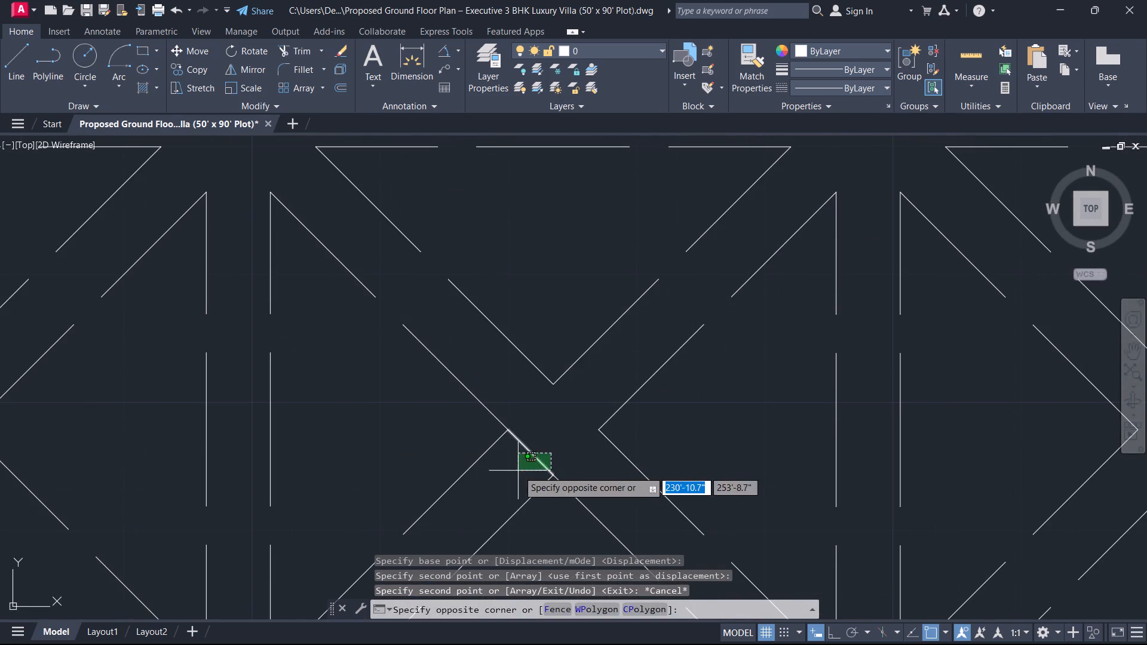
{"action": "left_click", "coordinate": [518, 471]}
{"action": "key", "text": "Delete"}
Erase the original 5" connector line between the lower northwest triangle's apex and the offset border line.
{"action": "scroll", "coordinate": [505, 439], "scroll_direction": "down", "scroll_amount": 3}
{"action": "middle_click_drag", "start_coordinate": [563, 384], "coordinate": [565, 385]}
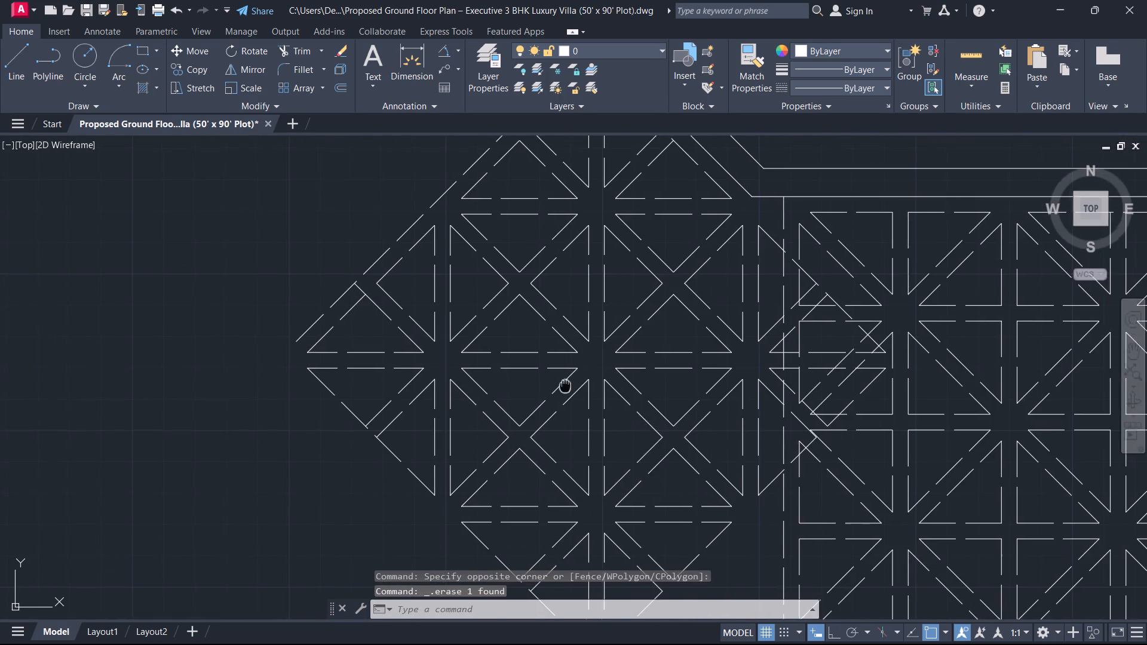
{"action": "middle_click_drag", "start_coordinate": [565, 385], "coordinate": [747, 469]}
{"action": "scroll", "coordinate": [677, 375], "scroll_direction": "up", "scroll_amount": 1}
{"action": "scroll", "coordinate": [477, 346], "scroll_direction": "up", "scroll_amount": 3}
{"action": "left_click_drag", "start_coordinate": [416, 397], "coordinate": [396, 408]}
{"action": "left_click", "coordinate": [339, 443]}
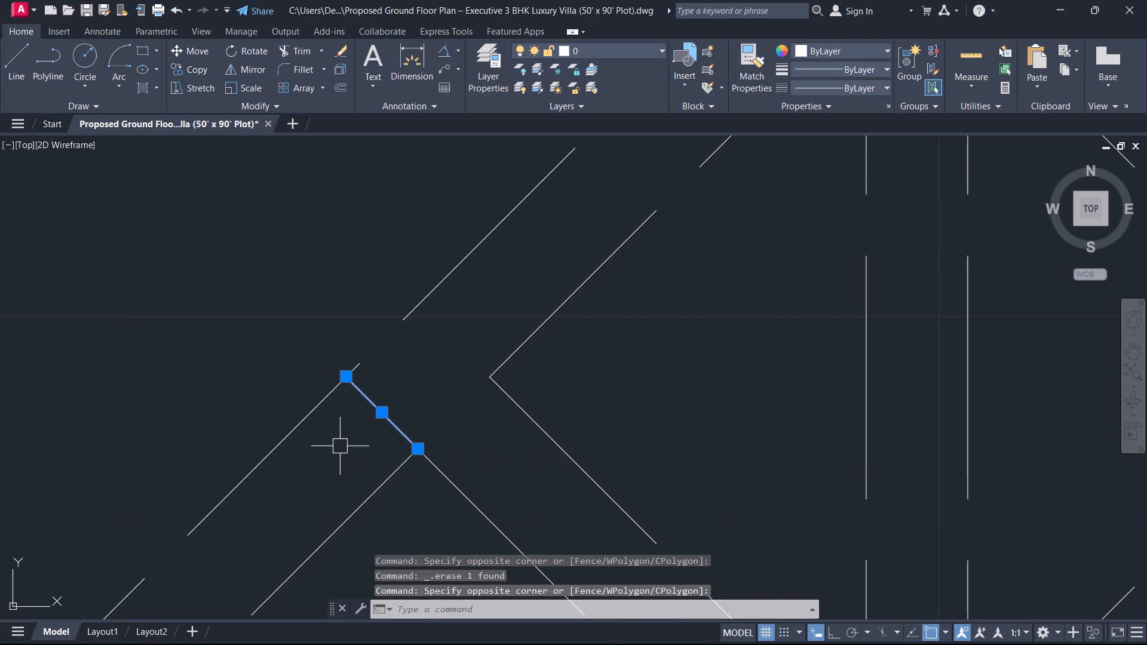
{"action": "key", "text": "Delete"}
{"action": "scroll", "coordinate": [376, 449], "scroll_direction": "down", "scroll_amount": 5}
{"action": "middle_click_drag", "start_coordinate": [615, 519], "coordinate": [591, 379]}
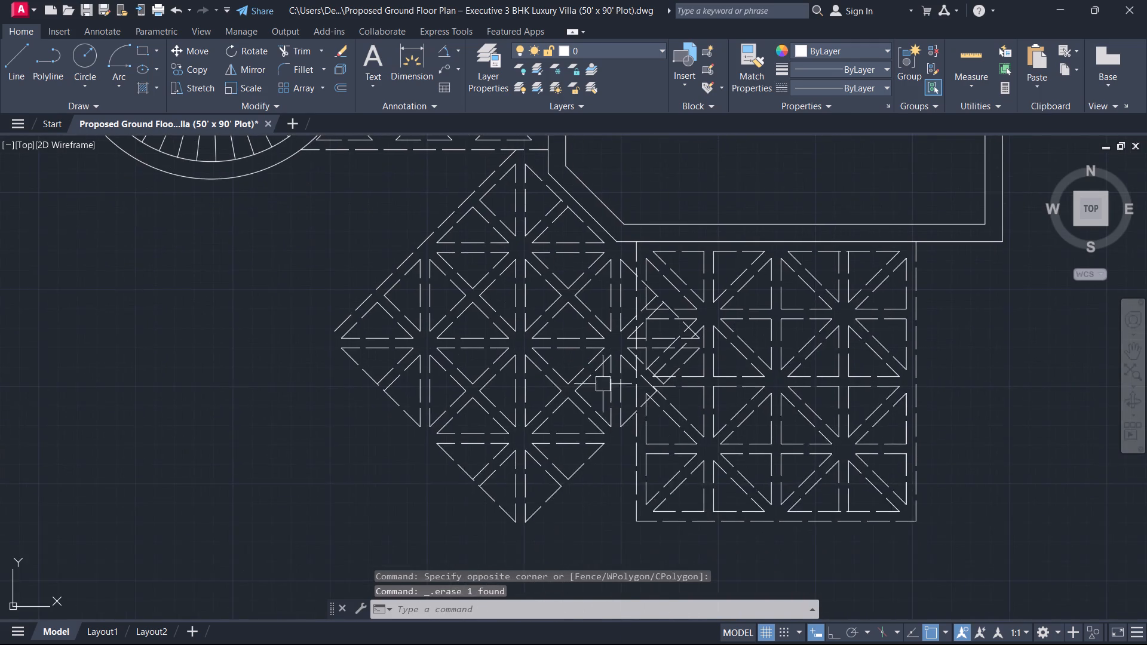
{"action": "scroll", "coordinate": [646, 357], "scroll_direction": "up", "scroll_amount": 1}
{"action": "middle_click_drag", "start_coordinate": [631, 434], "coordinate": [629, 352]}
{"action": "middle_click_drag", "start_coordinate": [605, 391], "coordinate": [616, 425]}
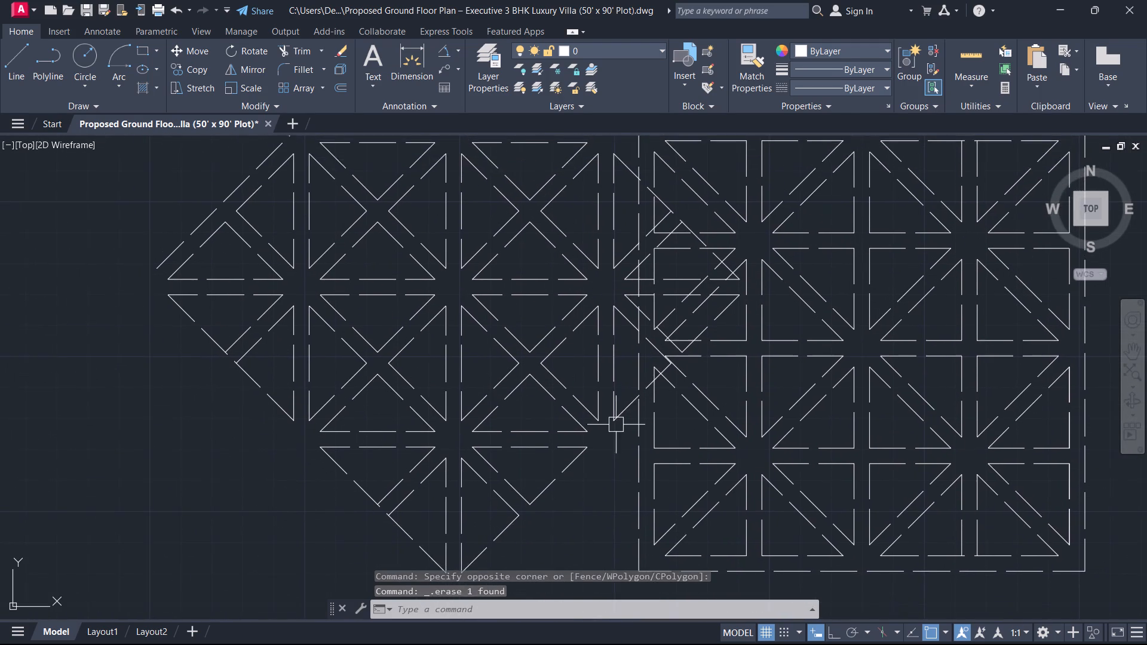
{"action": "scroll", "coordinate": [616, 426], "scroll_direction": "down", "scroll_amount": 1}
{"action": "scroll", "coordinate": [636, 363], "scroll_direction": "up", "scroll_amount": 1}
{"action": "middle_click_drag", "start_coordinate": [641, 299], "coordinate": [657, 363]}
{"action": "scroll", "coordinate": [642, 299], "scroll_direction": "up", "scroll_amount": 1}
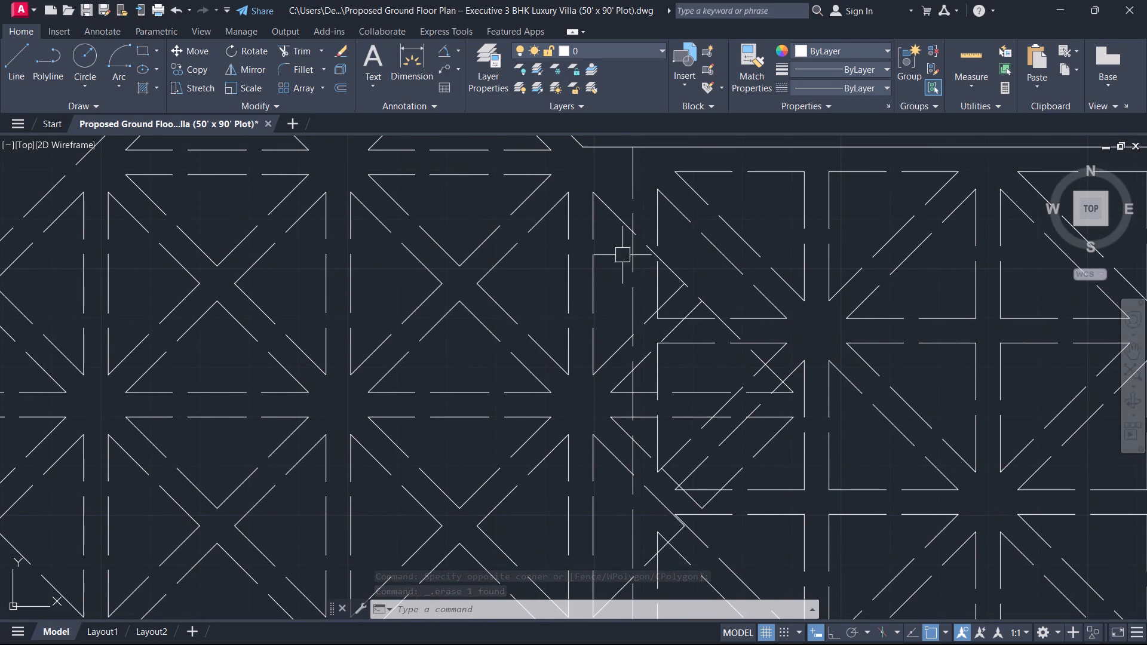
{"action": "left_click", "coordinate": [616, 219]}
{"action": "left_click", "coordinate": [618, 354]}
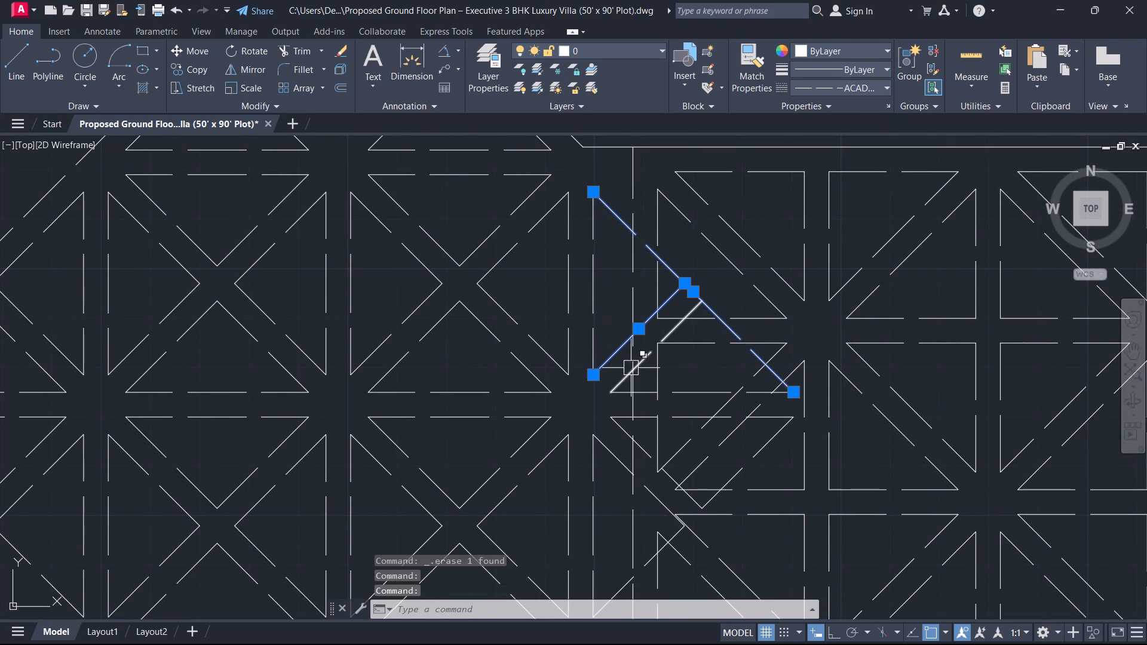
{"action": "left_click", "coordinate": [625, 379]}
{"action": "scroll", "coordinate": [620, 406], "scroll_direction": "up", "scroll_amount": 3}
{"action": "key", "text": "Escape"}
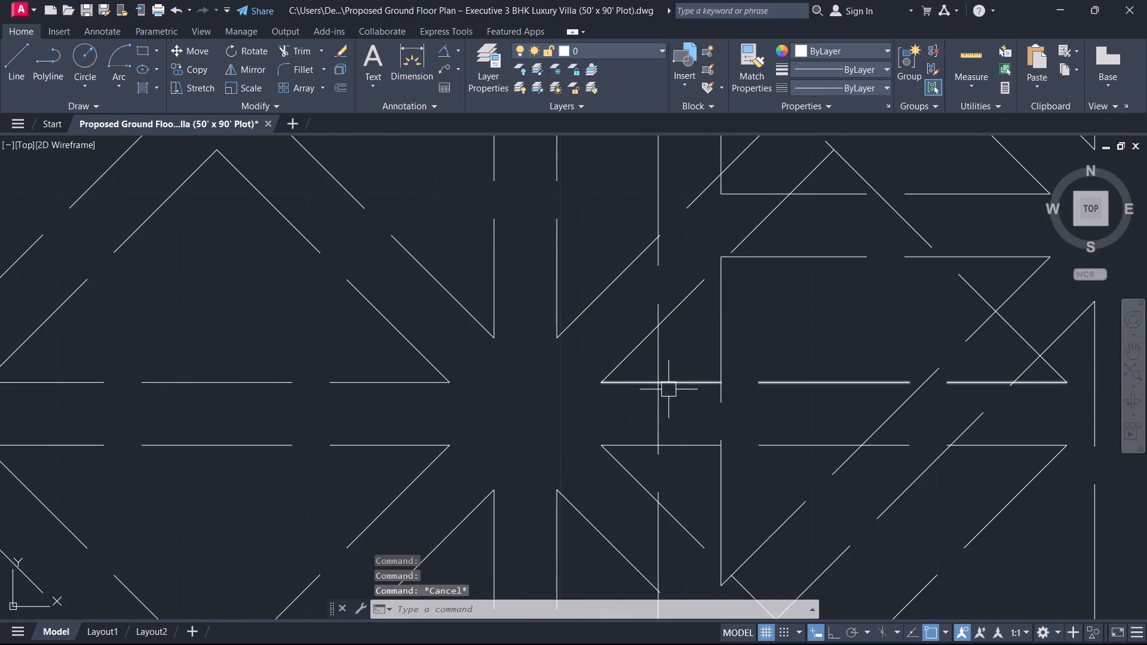
Trim the copied strip's overlapping lines in the gap between the square pattern's west dashed border and its first inner vertical lines.
{"action": "type", "text": "TR"}
{"action": "key", "text": "space"}
{"action": "scroll", "coordinate": [680, 428], "scroll_direction": "down", "scroll_amount": 2}
{"action": "middle_click_drag", "start_coordinate": [665, 412], "coordinate": [701, 220]}
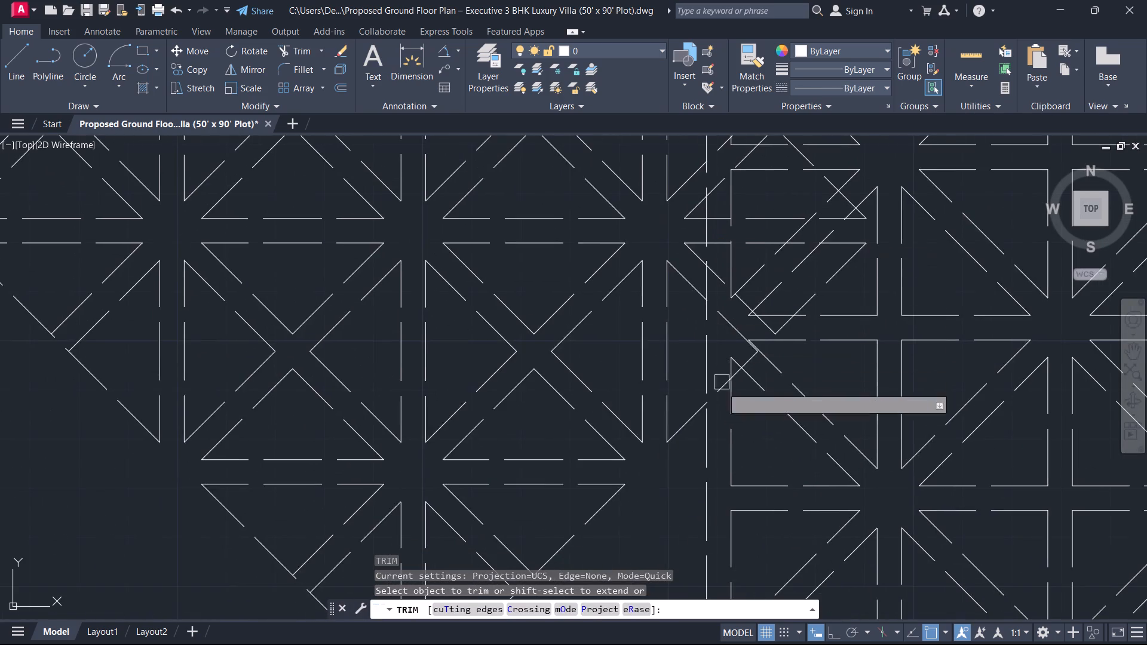
{"action": "scroll", "coordinate": [727, 417], "scroll_direction": "up", "scroll_amount": 2}
{"action": "left_click", "coordinate": [716, 420]}
{"action": "scroll", "coordinate": [716, 326], "scroll_direction": "down", "scroll_amount": 3}
{"action": "middle_click_drag", "start_coordinate": [710, 318], "coordinate": [680, 584]}
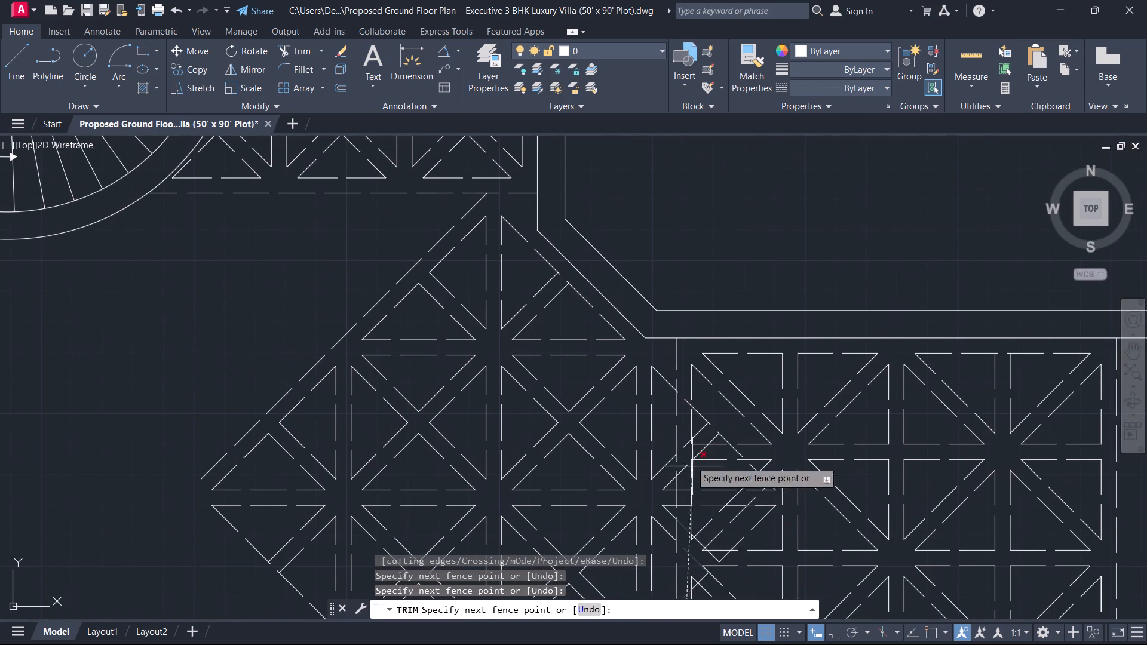
{"action": "scroll", "coordinate": [681, 382], "scroll_direction": "up", "scroll_amount": 1}
{"action": "left_click", "coordinate": [686, 379]}
{"action": "key", "text": "Escape"}
Erase the five leftover diagonal pieces of the copied strip lying inside the square braced pattern.
{"action": "scroll", "coordinate": [719, 431], "scroll_direction": "up", "scroll_amount": 1}
{"action": "middle_click_drag", "start_coordinate": [718, 431], "coordinate": [688, 297]}
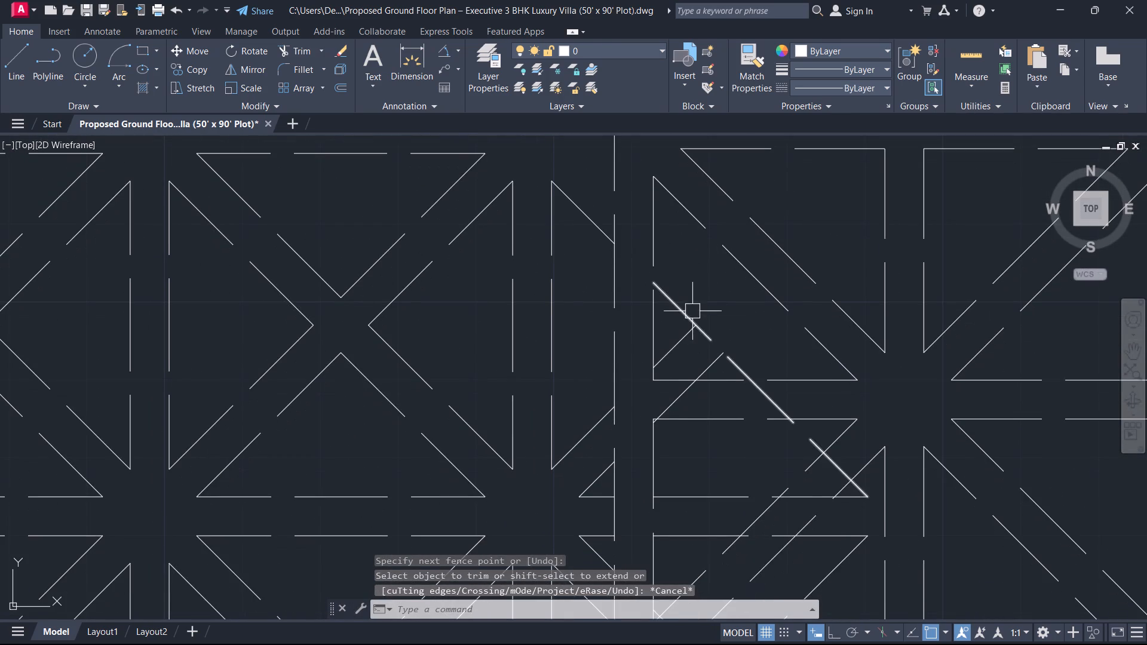
{"action": "left_click", "coordinate": [690, 314]}
{"action": "left_click", "coordinate": [686, 345]}
{"action": "left_click", "coordinate": [711, 365]}
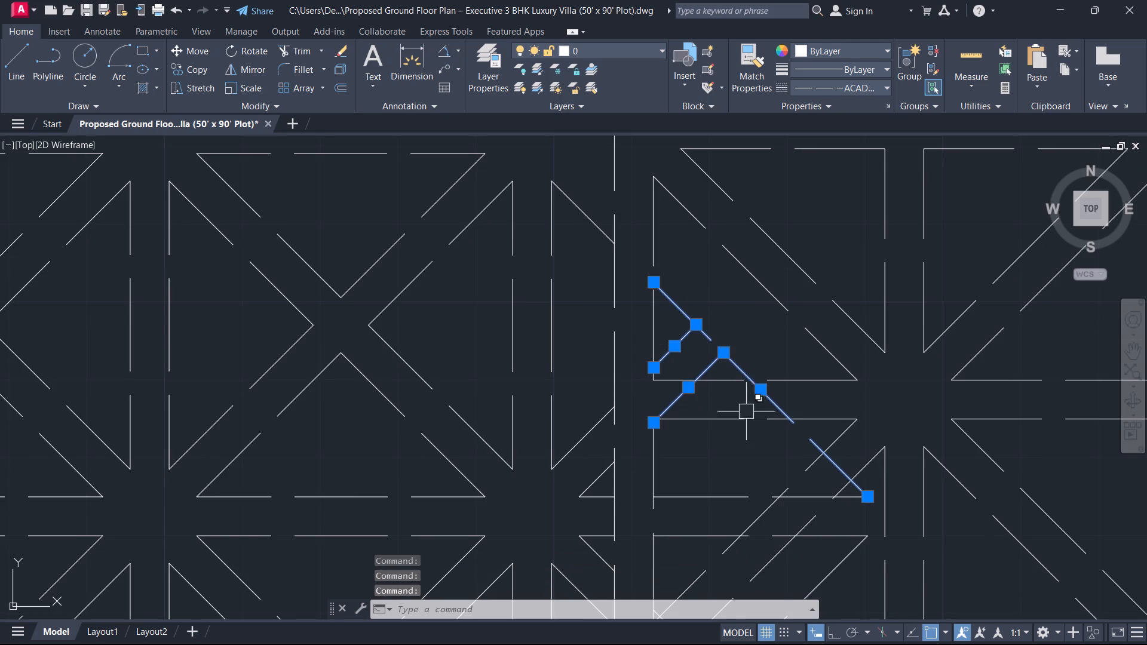
{"action": "left_click", "coordinate": [737, 422]}
{"action": "left_click", "coordinate": [801, 462]}
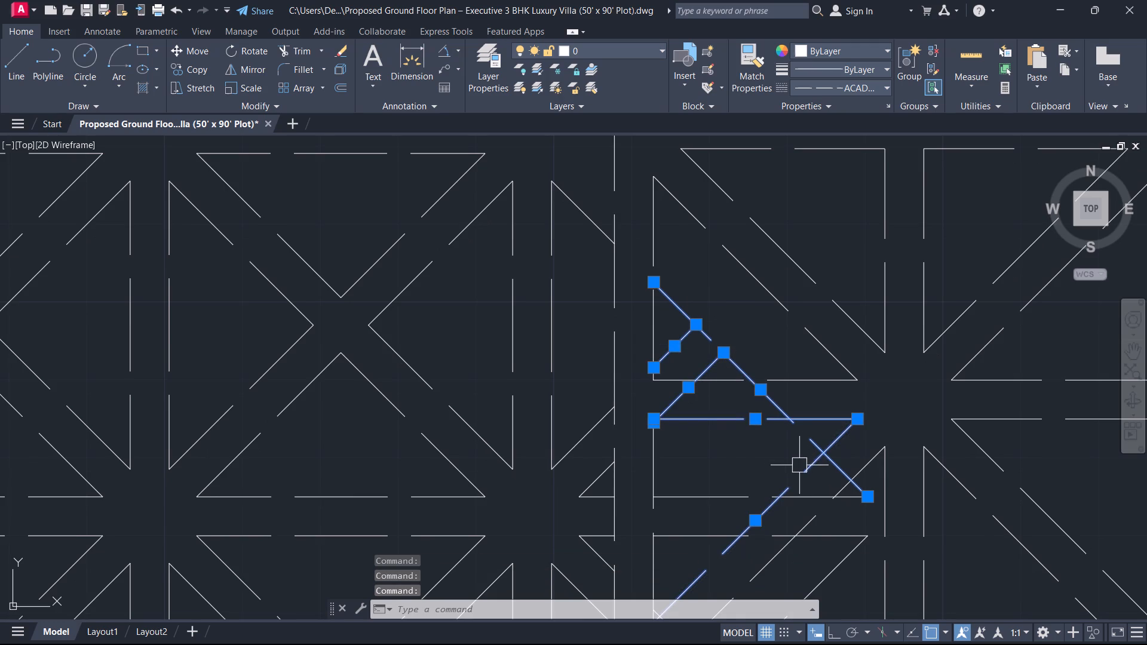
{"action": "left_click", "coordinate": [802, 468], "text": "shift"}
{"action": "middle_click_drag", "start_coordinate": [781, 479], "coordinate": [763, 389]}
{"action": "scroll", "coordinate": [763, 389], "scroll_direction": "down", "scroll_amount": 1}
{"action": "scroll", "coordinate": [761, 358], "scroll_direction": "up", "scroll_amount": 1}
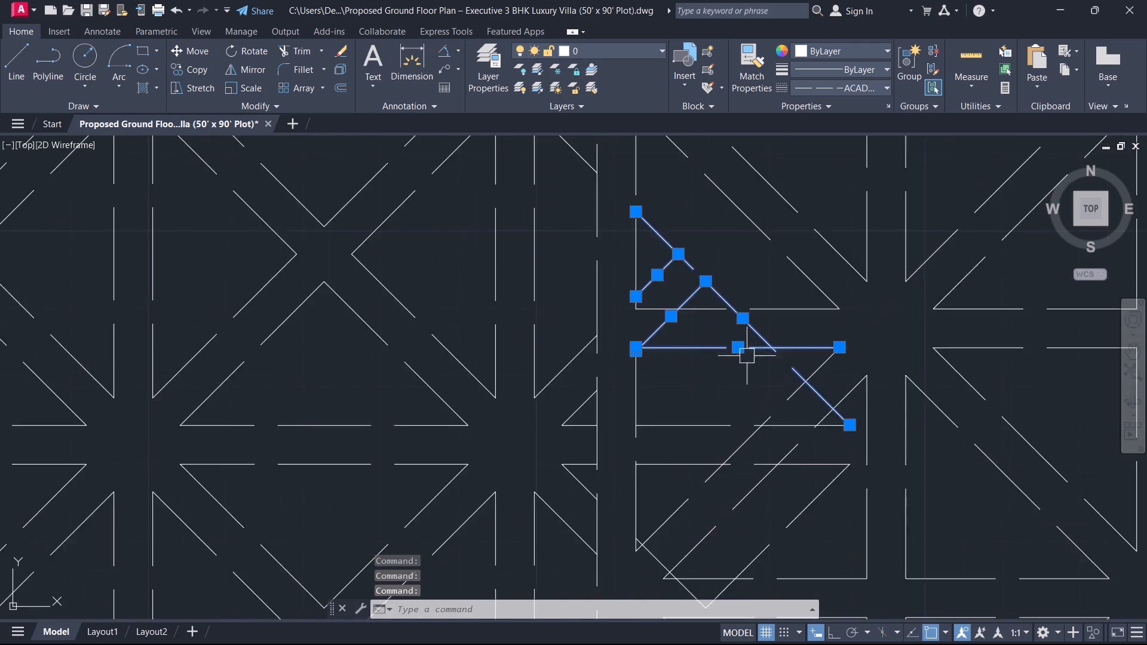
{"action": "scroll", "coordinate": [746, 355], "scroll_direction": "up", "scroll_amount": 1}
{"action": "left_click", "coordinate": [703, 345], "text": "shift"}
{"action": "scroll", "coordinate": [747, 429], "scroll_direction": "down", "scroll_amount": 1}
{"action": "middle_click_drag", "start_coordinate": [711, 402], "coordinate": [686, 288]}
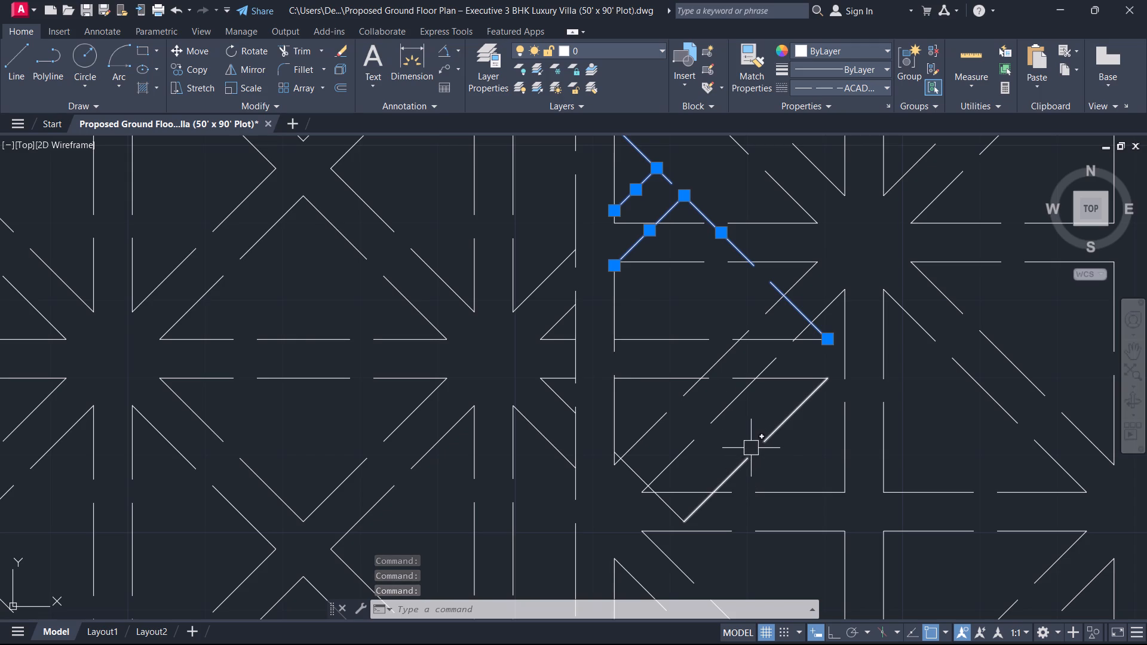
{"action": "left_click", "coordinate": [751, 448]}
{"action": "left_click", "coordinate": [638, 475]}
{"action": "scroll", "coordinate": [714, 397], "scroll_direction": "down", "scroll_amount": 1}
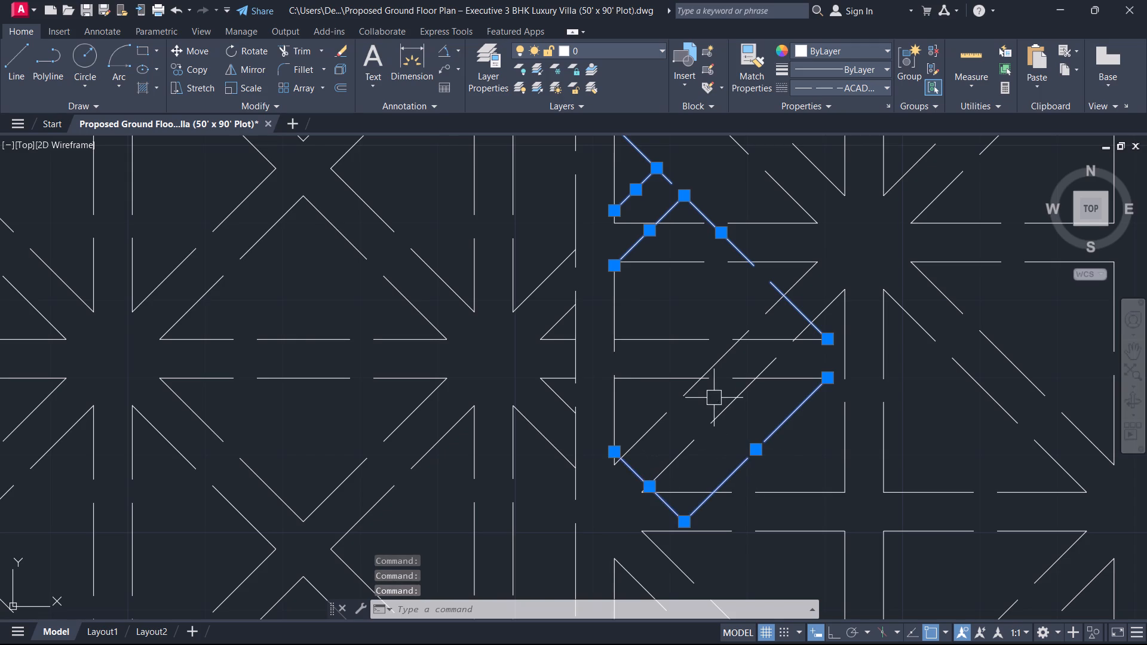
{"action": "key", "text": "Delete"}
Erase the two leftover horizontal lines of the copied strip inside the square braced pattern.
{"action": "scroll", "coordinate": [689, 380], "scroll_direction": "up", "scroll_amount": 1}
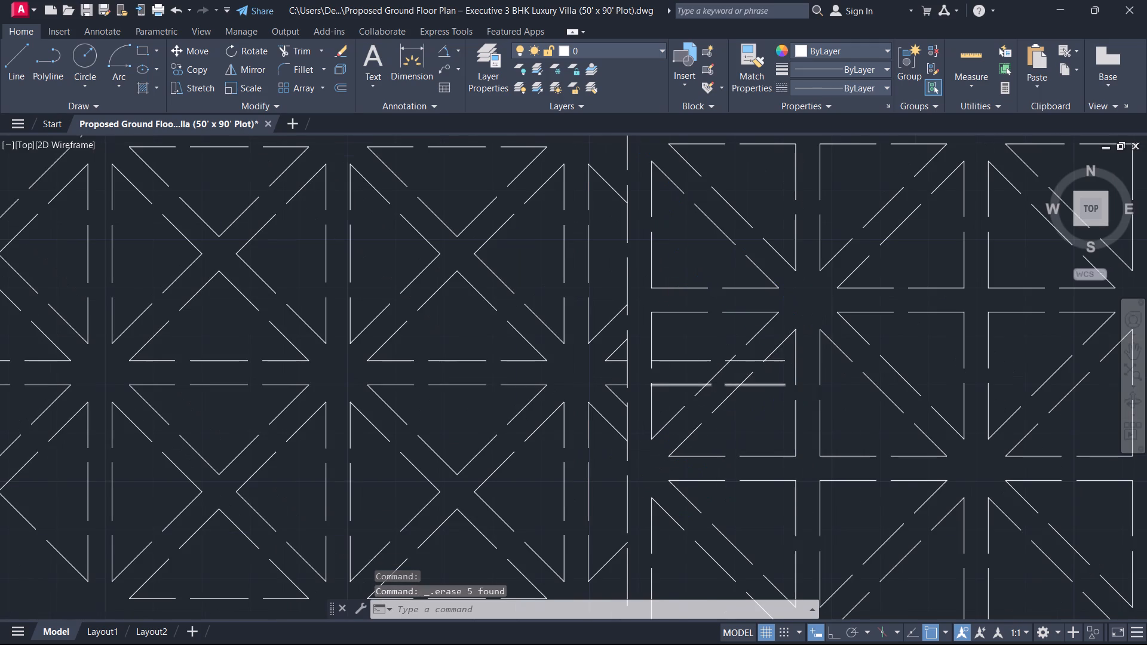
{"action": "left_click", "coordinate": [682, 381]}
{"action": "left_click", "coordinate": [674, 351]}
{"action": "key", "text": "Delete"}
{"action": "scroll", "coordinate": [688, 420], "scroll_direction": "down", "scroll_amount": 3}
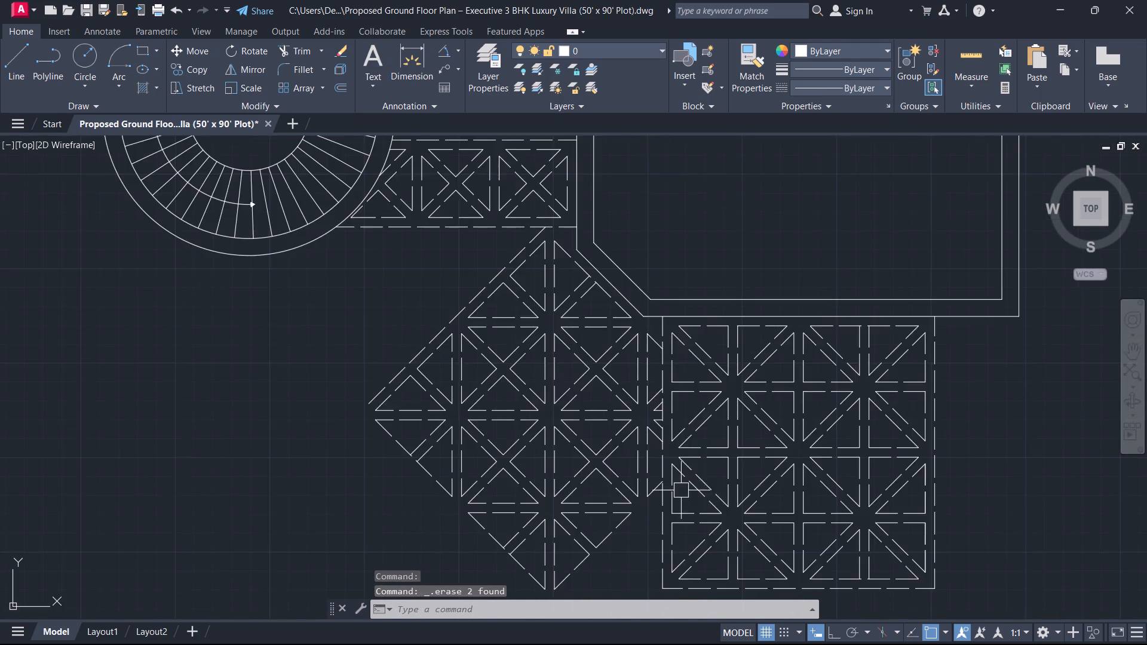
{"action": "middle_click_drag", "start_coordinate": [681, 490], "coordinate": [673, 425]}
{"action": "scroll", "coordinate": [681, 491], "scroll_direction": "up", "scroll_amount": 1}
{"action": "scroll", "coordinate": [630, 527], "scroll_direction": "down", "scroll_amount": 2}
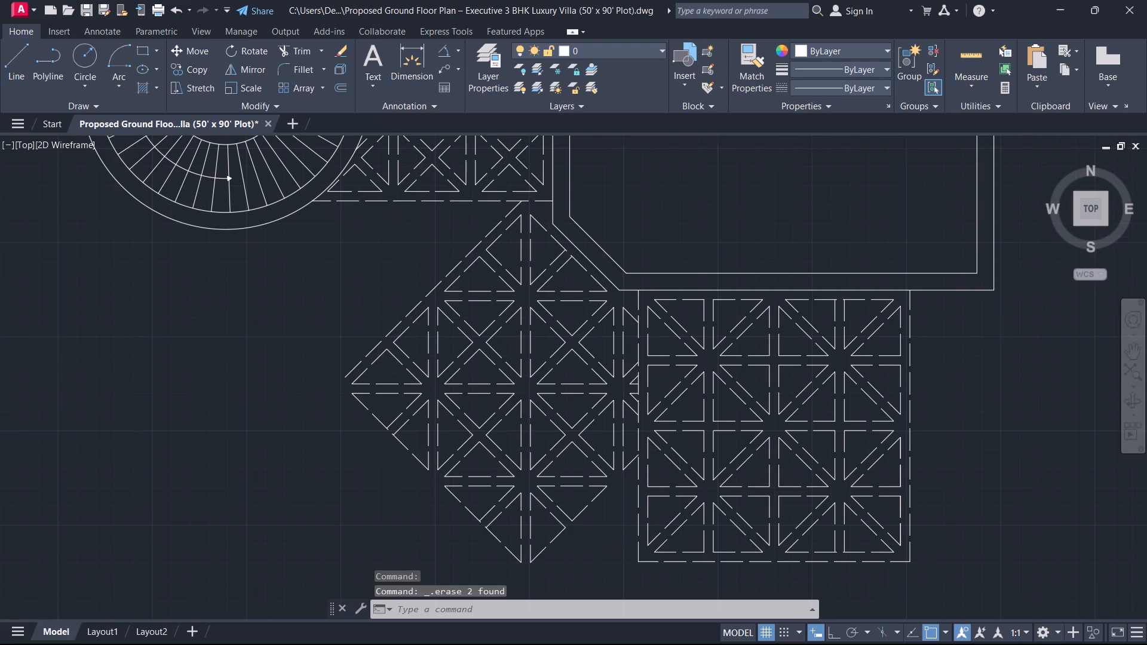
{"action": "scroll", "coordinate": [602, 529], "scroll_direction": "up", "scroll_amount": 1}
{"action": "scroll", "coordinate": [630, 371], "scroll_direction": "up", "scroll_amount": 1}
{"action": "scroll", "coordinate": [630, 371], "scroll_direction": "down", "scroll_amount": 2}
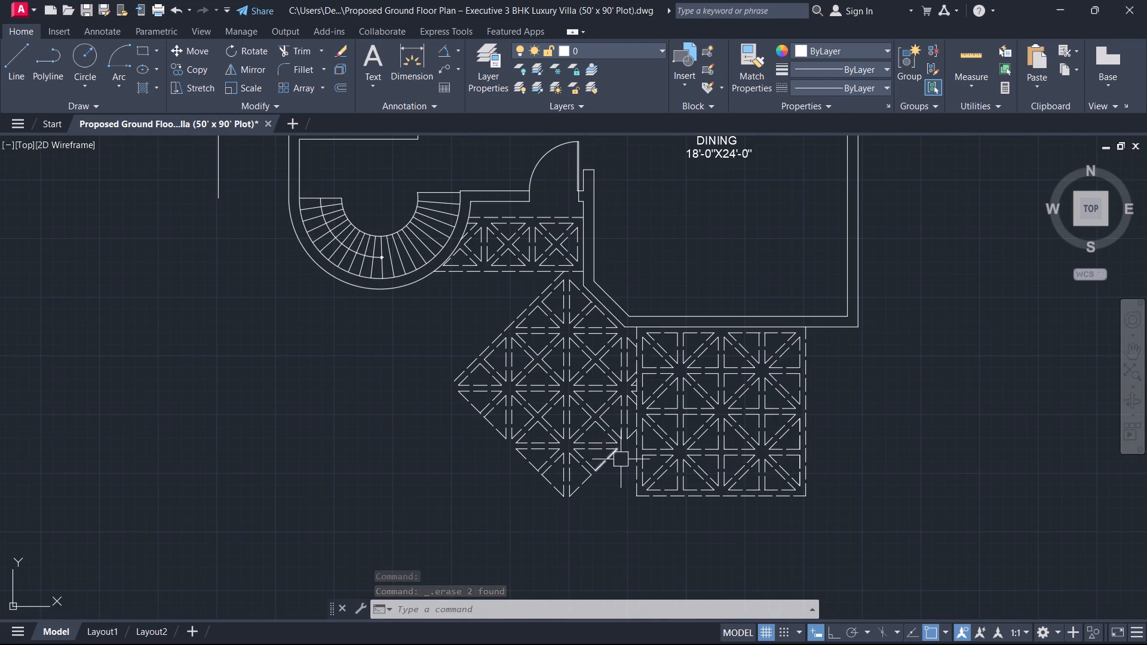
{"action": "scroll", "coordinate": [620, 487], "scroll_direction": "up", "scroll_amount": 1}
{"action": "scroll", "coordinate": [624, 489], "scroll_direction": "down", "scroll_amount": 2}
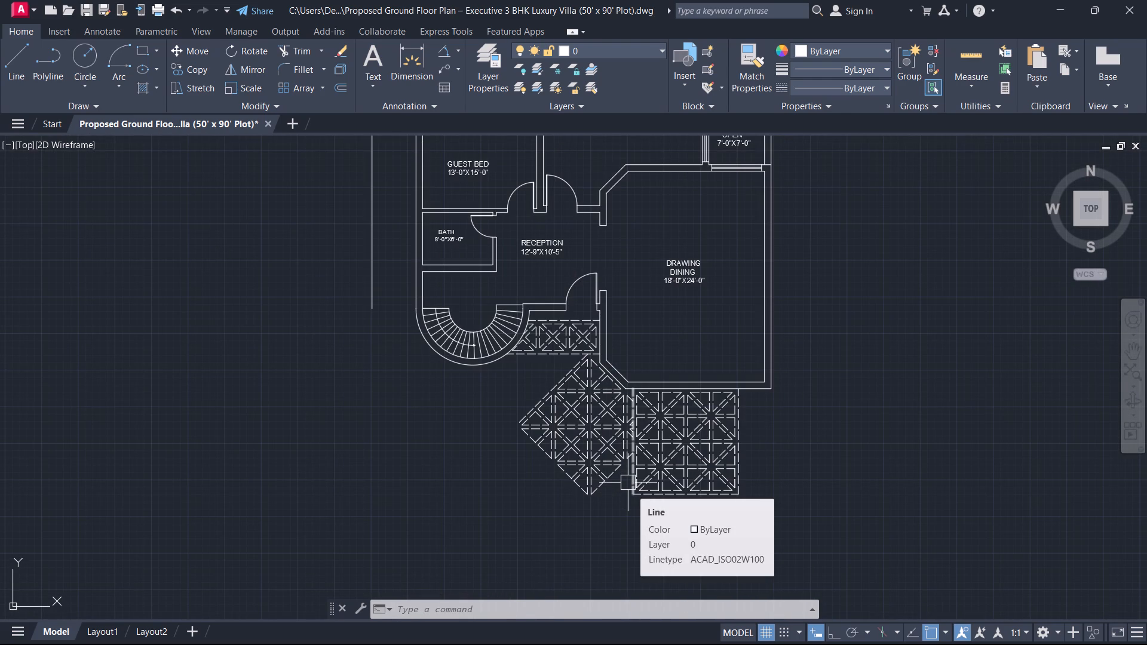
Add a multiline text label below the square braced pattern reading LAWN with 32'-0"X22''-8" on the second line.
{"action": "scroll", "coordinate": [660, 554], "scroll_direction": "down", "scroll_amount": 1}
{"action": "middle_click_drag", "start_coordinate": [650, 488], "coordinate": [626, 331]}
{"action": "scroll", "coordinate": [622, 346], "scroll_direction": "up", "scroll_amount": 2}
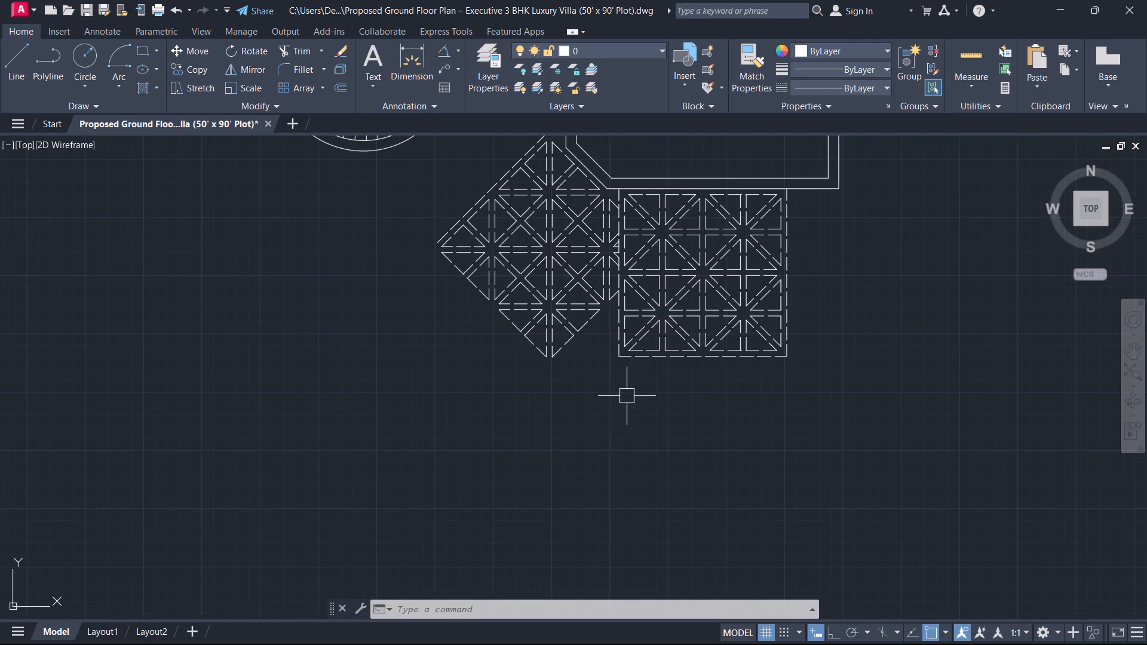
{"action": "scroll", "coordinate": [628, 397], "scroll_direction": "up", "scroll_amount": 1}
{"action": "type", "text": "T"}
{"action": "key", "text": "space"}
{"action": "left_click_drag", "start_coordinate": [586, 374], "coordinate": [591, 380]}
{"action": "left_click", "coordinate": [757, 421]}
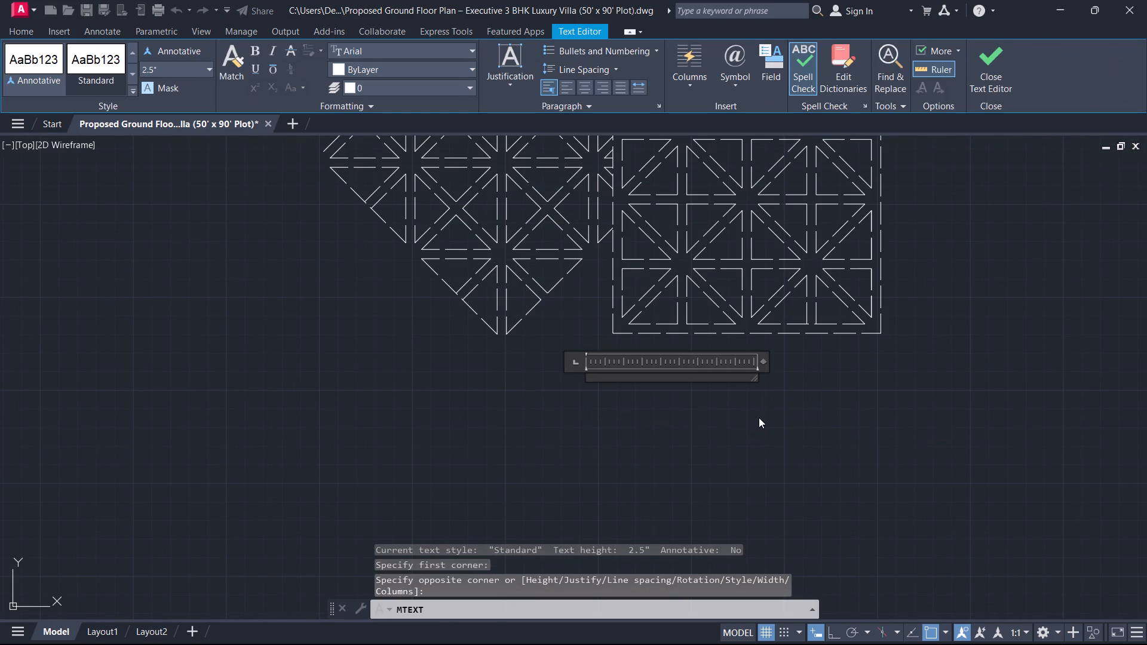
{"action": "type", "text": "LA"}
{"action": "type", "text": "WN"}
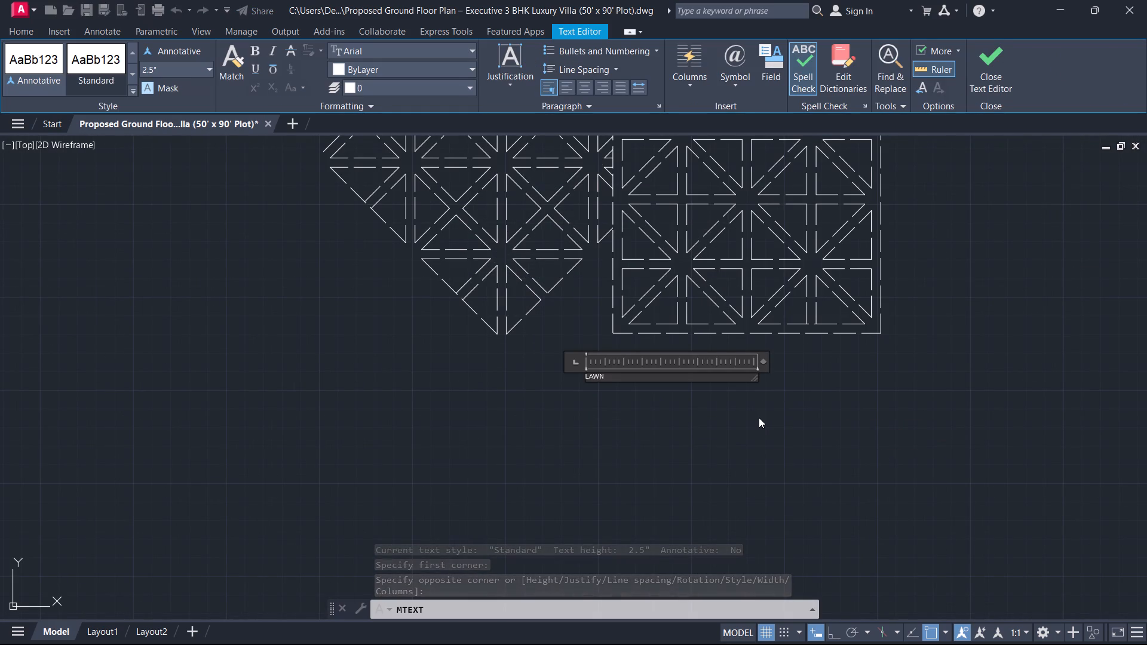
{"action": "key", "text": "Return"}
{"action": "type", "text": "32'"}
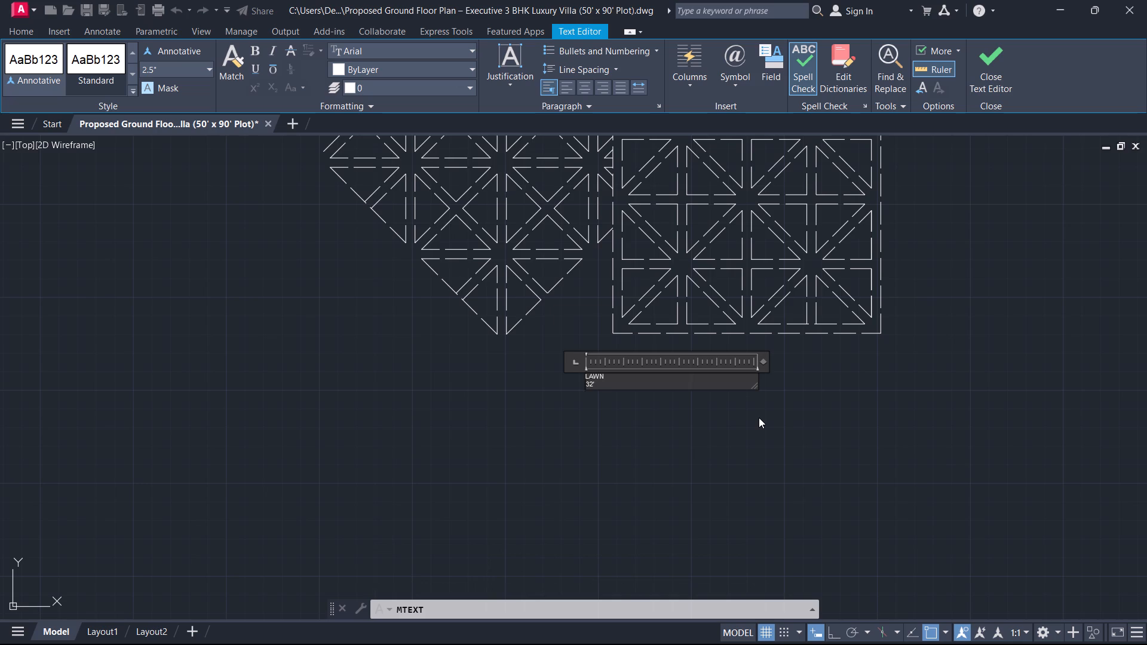
{"action": "key", "text": "minus"}
{"action": "type", "text": "0\"X"}
{"action": "type", "text": "22'"}
{"action": "type", "text": "'-"}
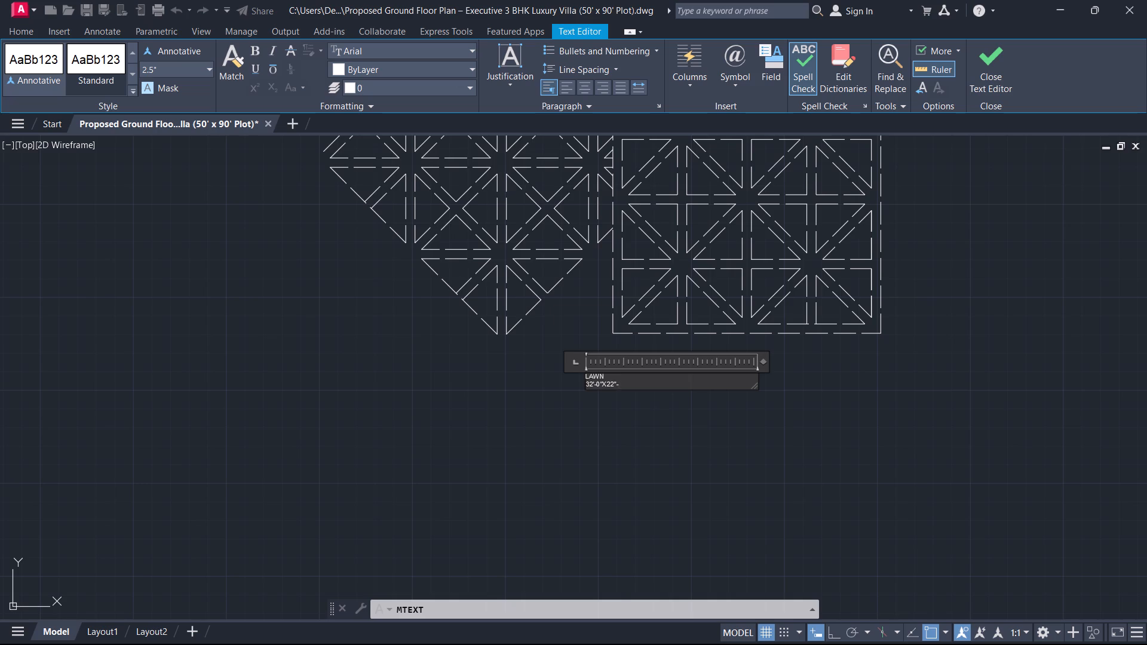
{"action": "left_click", "coordinate": [624, 382]}
{"action": "key", "text": "8"}
{"action": "key", "text": "shift+quotedbl"}
Set the text height of the whole LAWN label to 9 and finish editing the text.
{"action": "key", "text": "ctrl+a"}
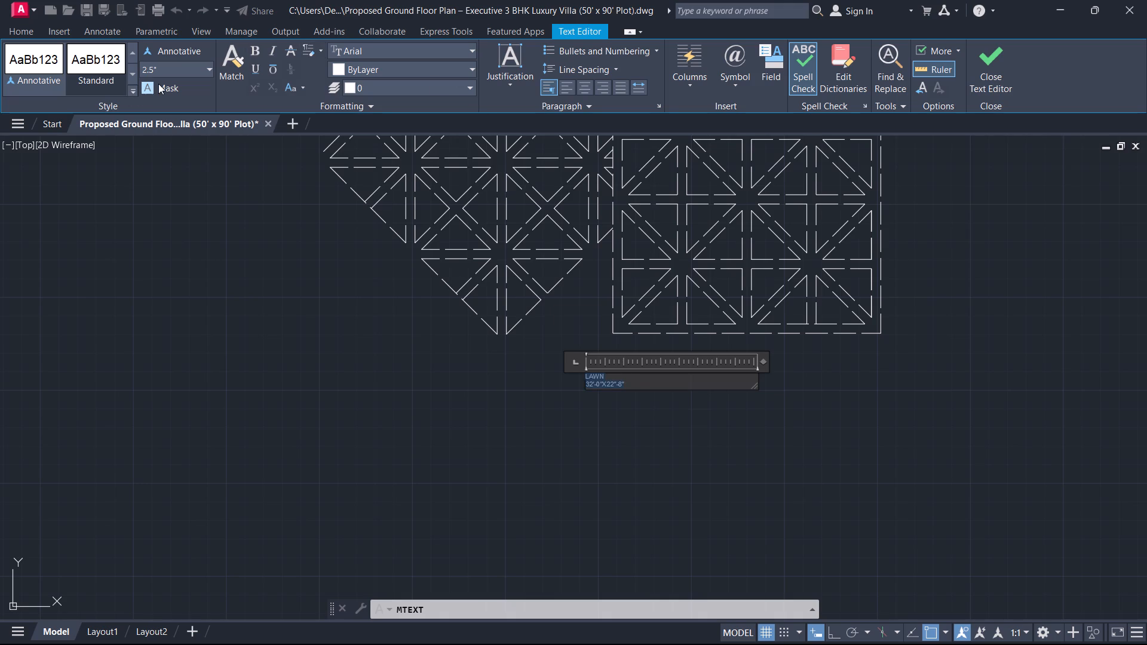
{"action": "left_click", "coordinate": [177, 64]}
{"action": "key", "text": "9"}
{"action": "key", "text": "Return"}
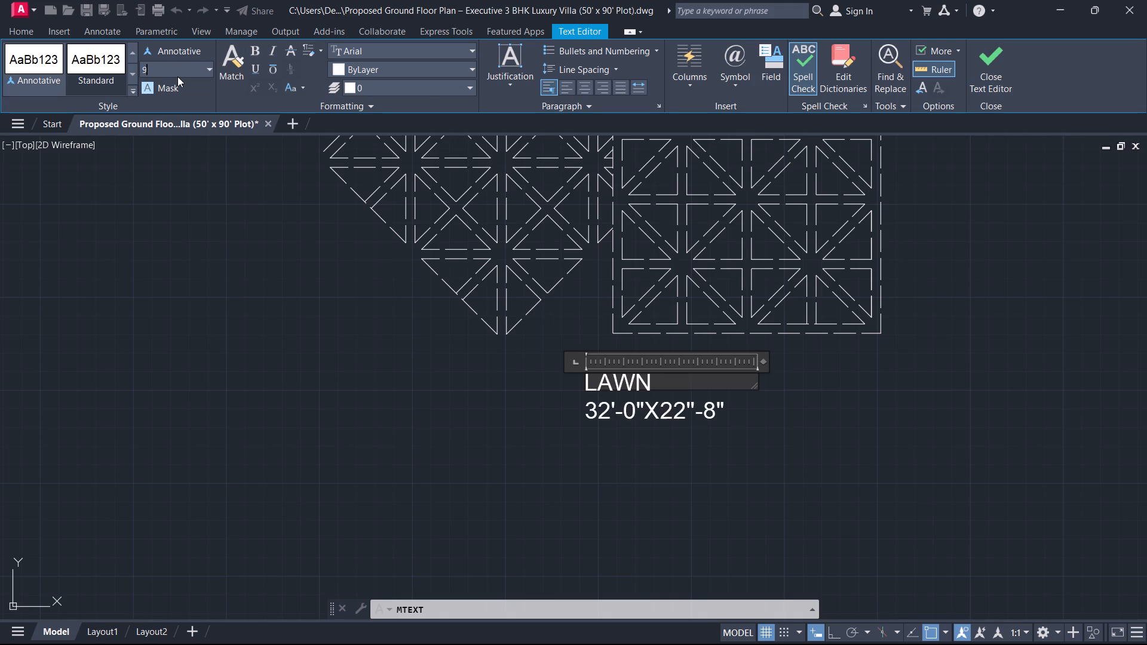
{"action": "left_click", "coordinate": [988, 60]}
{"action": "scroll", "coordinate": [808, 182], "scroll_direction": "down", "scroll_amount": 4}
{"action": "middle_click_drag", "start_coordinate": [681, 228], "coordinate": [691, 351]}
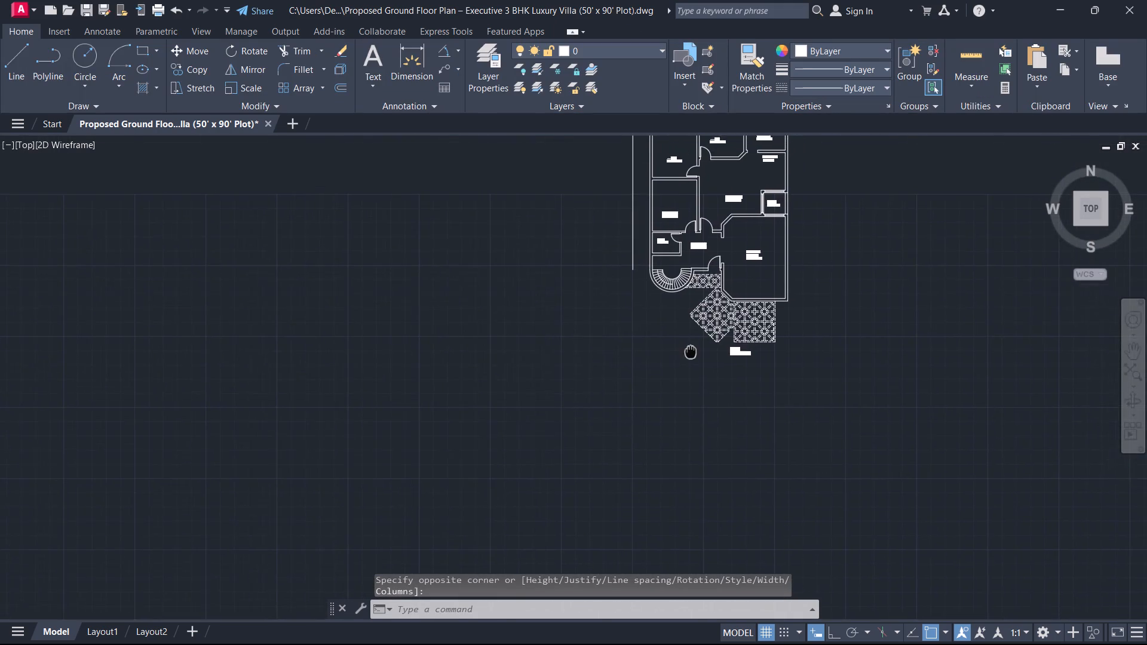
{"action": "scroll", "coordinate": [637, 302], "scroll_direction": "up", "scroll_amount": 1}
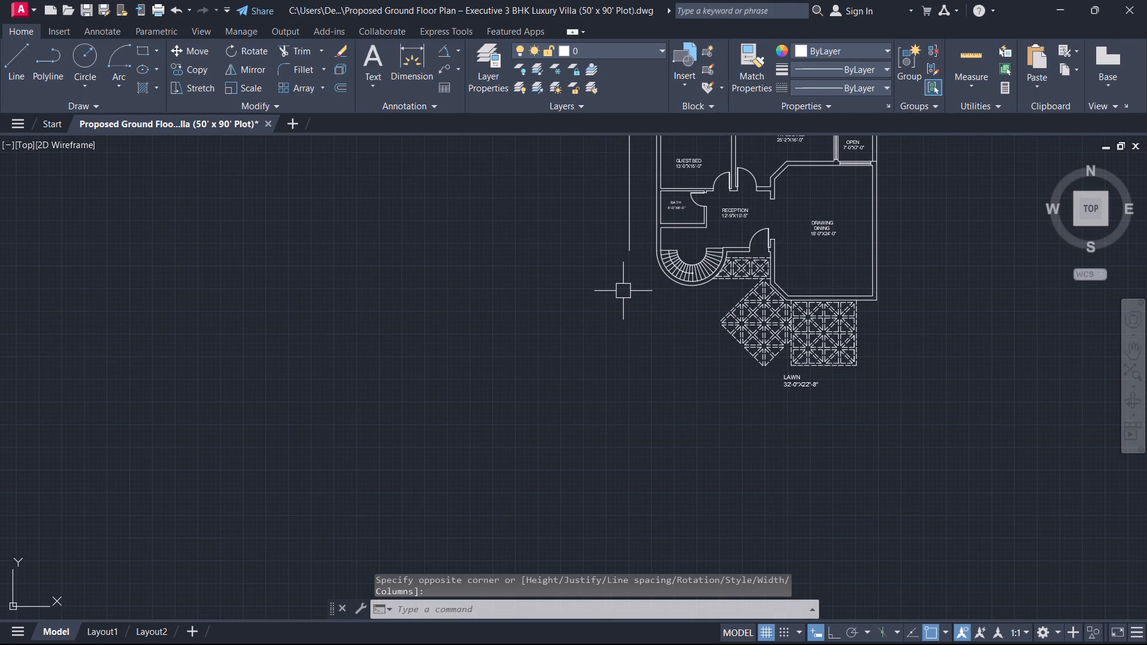
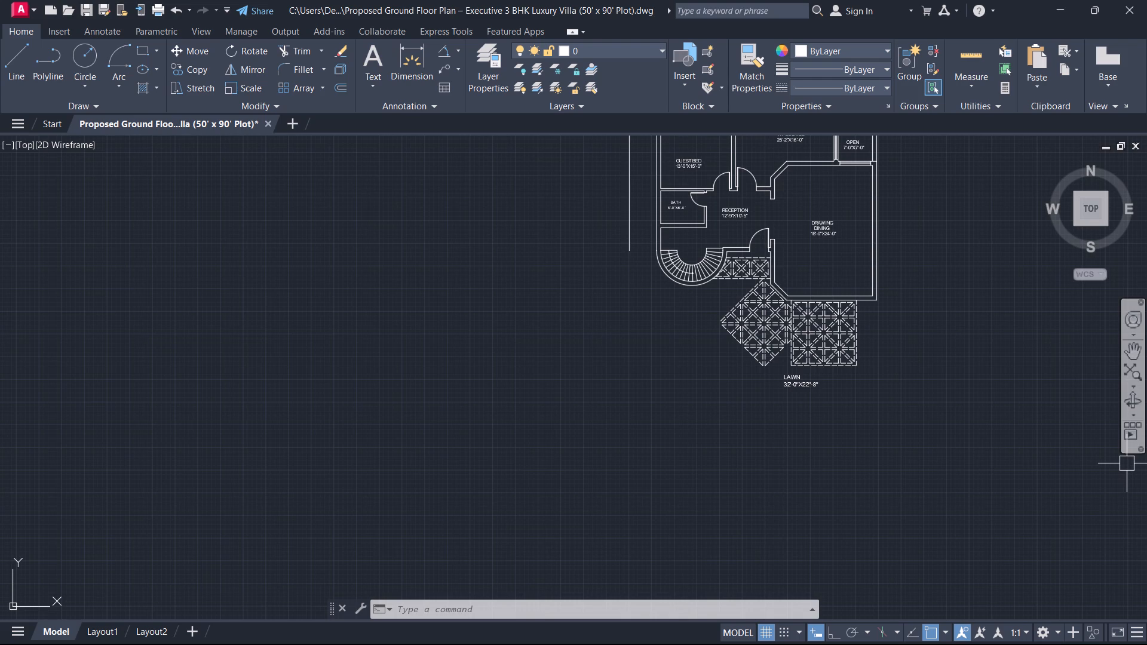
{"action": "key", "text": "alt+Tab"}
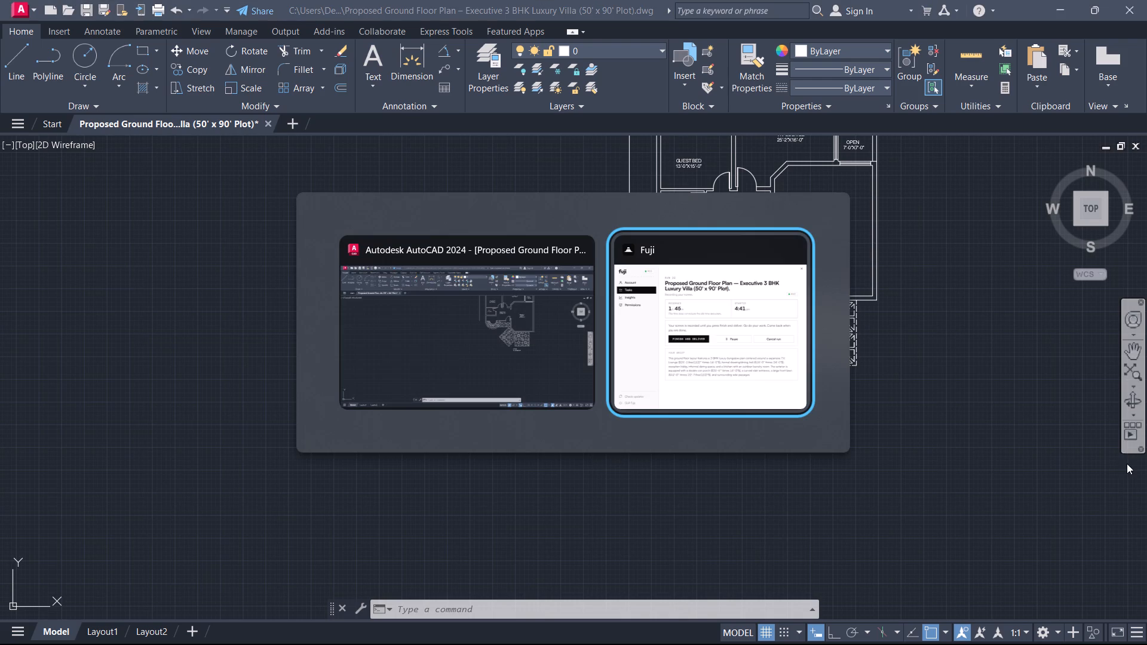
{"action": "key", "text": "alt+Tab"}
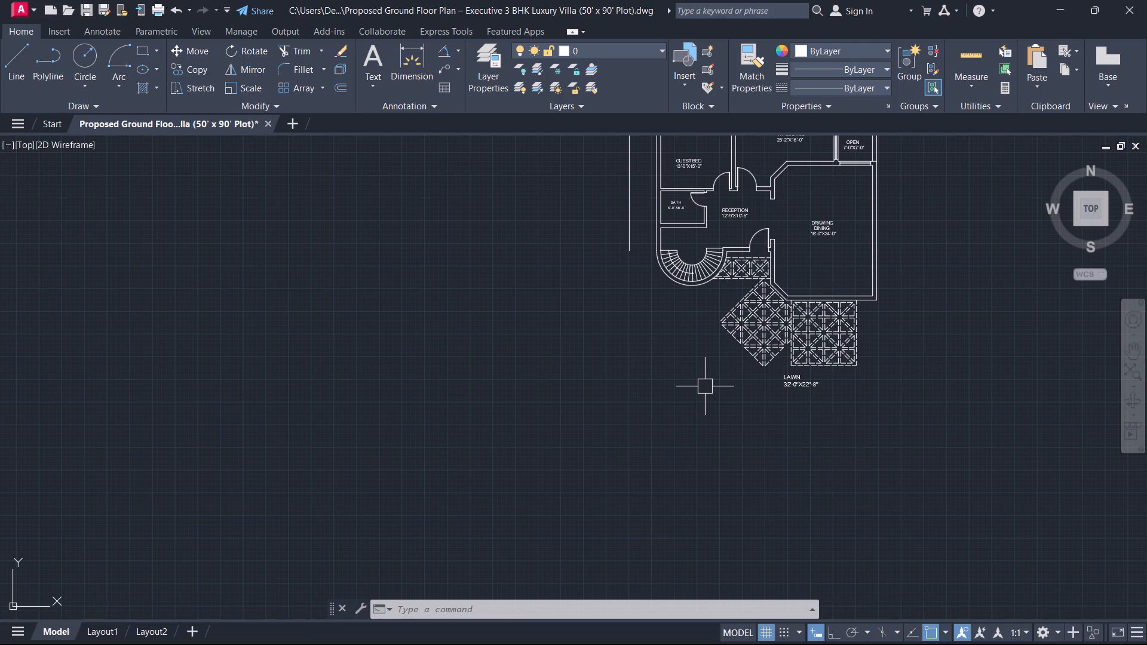
Offset the outer face of the house's east wall 4'8" outward to form the east plot boundary line.
{"action": "middle_click_drag", "start_coordinate": [691, 370], "coordinate": [612, 474]}
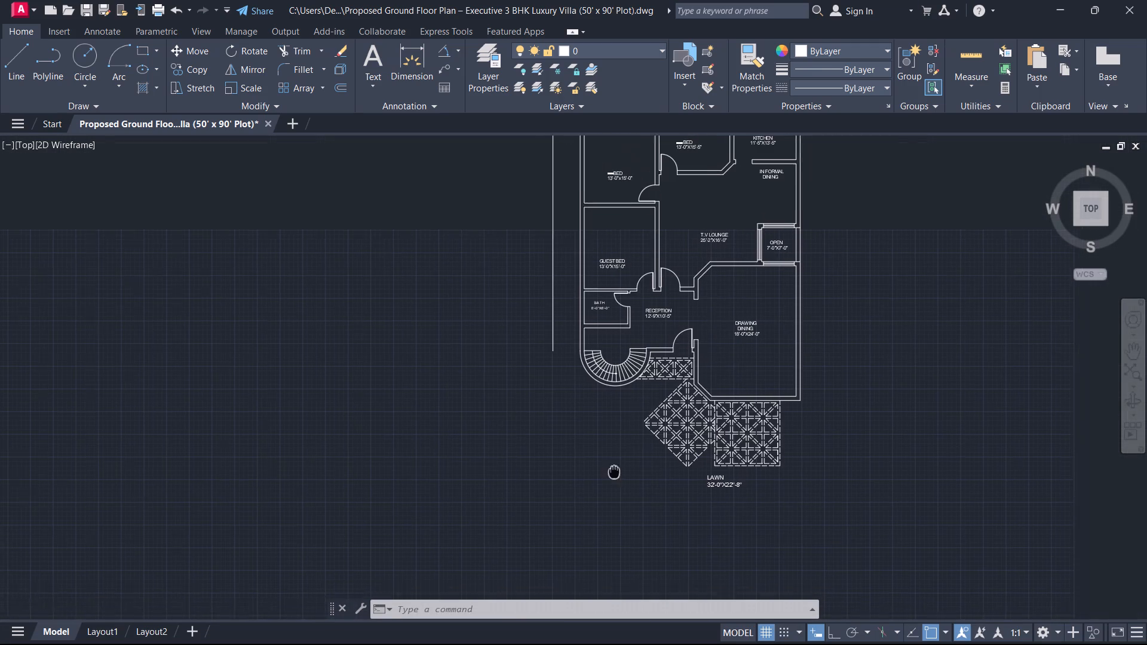
{"action": "middle_click_drag", "start_coordinate": [612, 474], "coordinate": [612, 479]}
{"action": "scroll", "coordinate": [698, 347], "scroll_direction": "up", "scroll_amount": 1}
{"action": "middle_click_drag", "start_coordinate": [698, 347], "coordinate": [829, 406]}
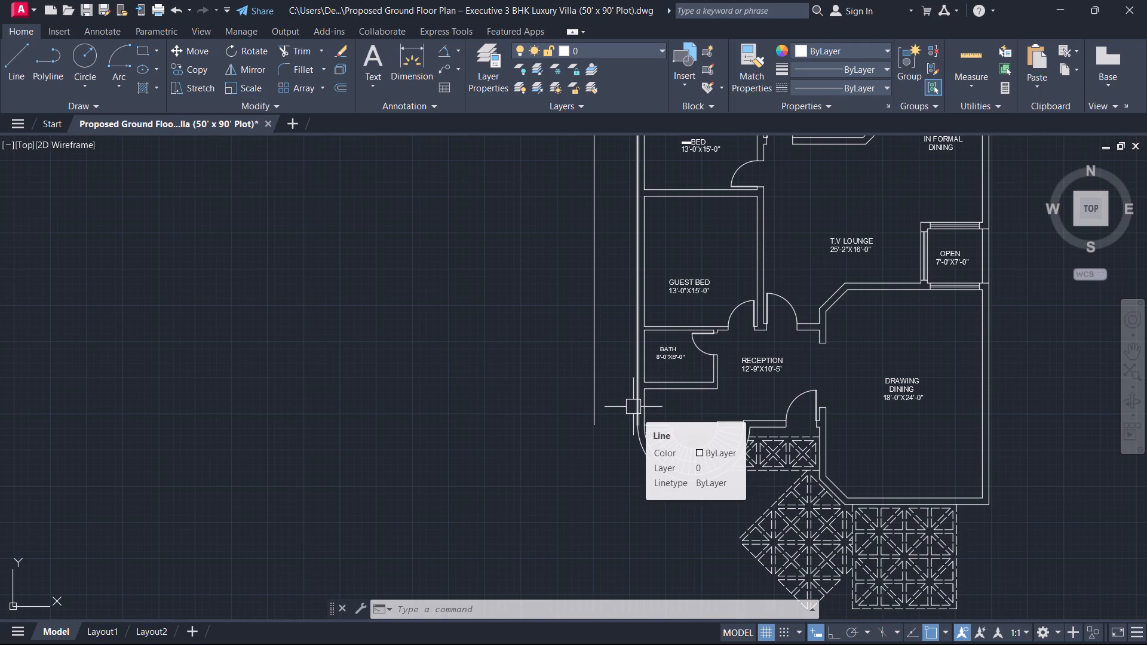
{"action": "type", "text": "O"}
{"action": "key", "text": "space"}
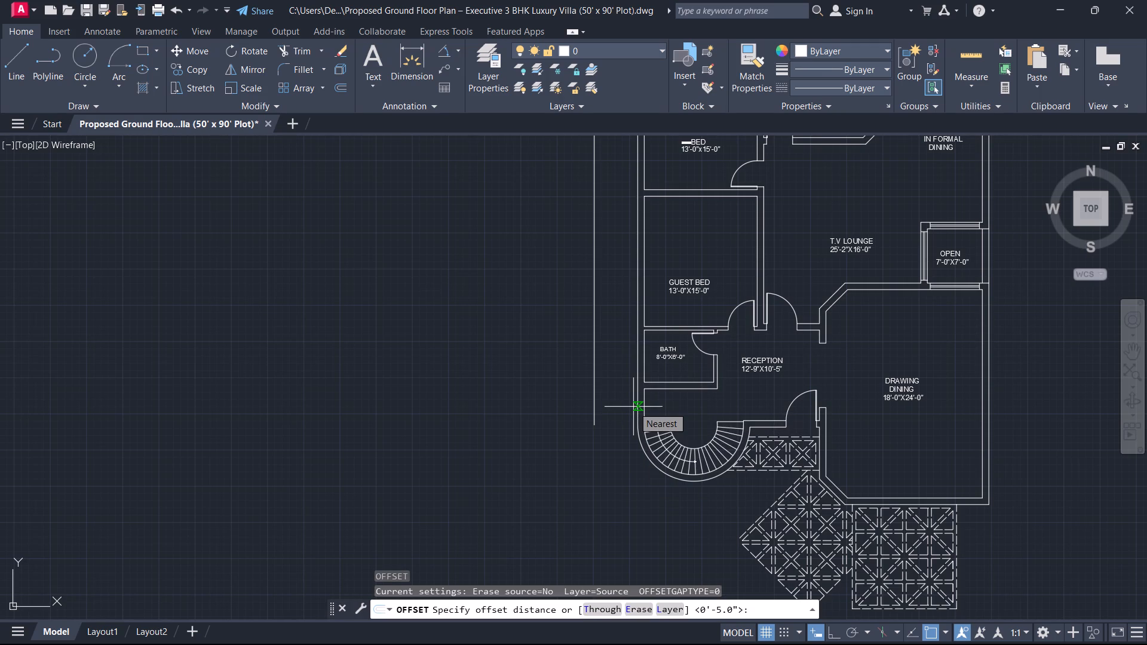
{"action": "type", "text": "4'8"}
{"action": "key", "text": "Return"}
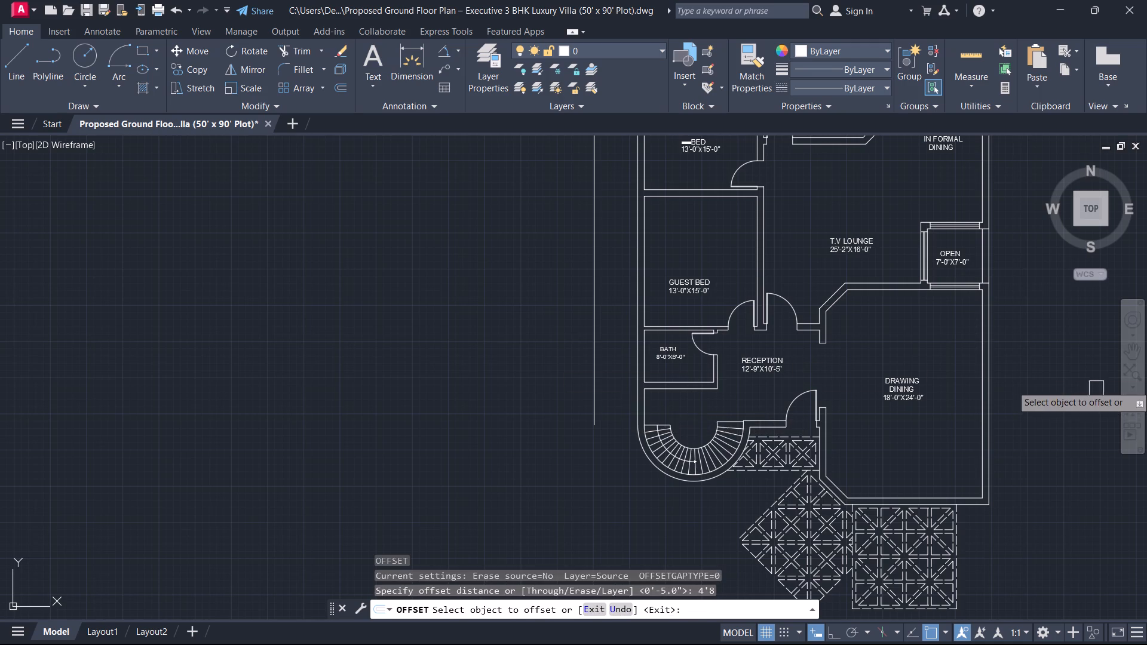
{"action": "scroll", "coordinate": [1060, 366], "scroll_direction": "up", "scroll_amount": 2}
{"action": "left_click", "coordinate": [881, 394]}
{"action": "left_click", "coordinate": [953, 397]}
{"action": "scroll", "coordinate": [956, 395], "scroll_direction": "down", "scroll_amount": 3}
{"action": "middle_click_drag", "start_coordinate": [956, 395], "coordinate": [943, 545]}
{"action": "key", "text": "Escape"}
Fillet the north boundary line with the west and east boundary lines to close both upper corners of the plot.
{"action": "key", "text": "f"}
{"action": "key", "text": "space"}
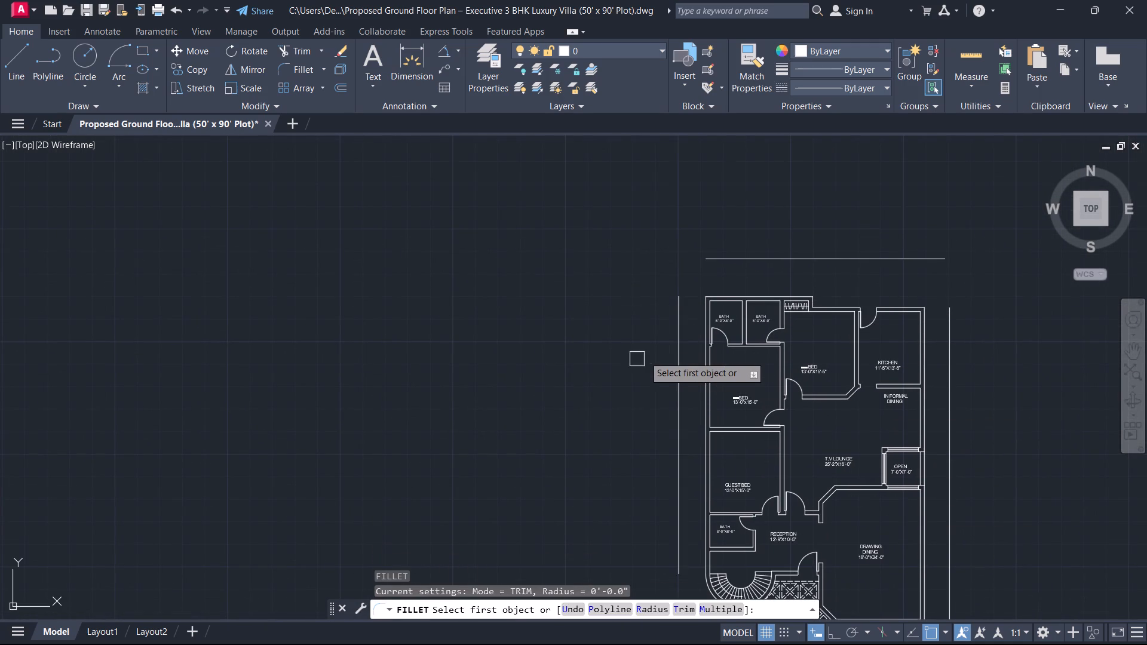
{"action": "left_click", "coordinate": [672, 355]}
{"action": "left_click", "coordinate": [734, 262]}
{"action": "key", "text": "space"}
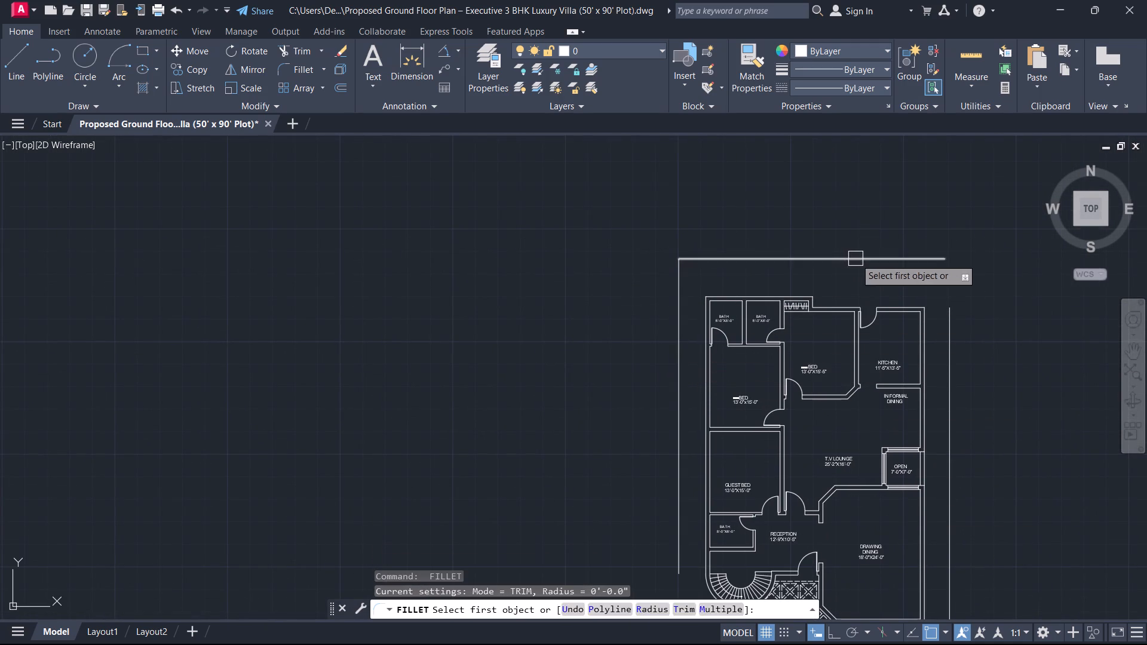
{"action": "left_click", "coordinate": [857, 259]}
{"action": "left_click", "coordinate": [958, 348]}
{"action": "left_click", "coordinate": [953, 351]}
{"action": "key", "text": "Escape"}
With ortho on, stretch the lower end of the west boundary line about 30' straight down, past the lawn.
{"action": "scroll", "coordinate": [895, 384], "scroll_direction": "down", "scroll_amount": 2}
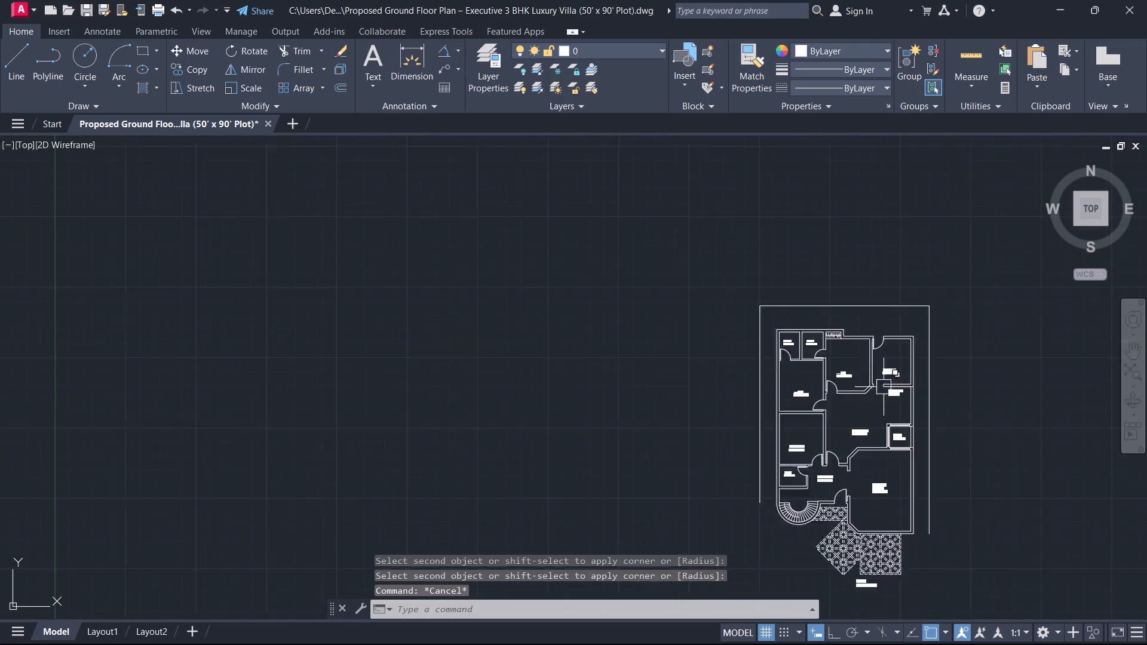
{"action": "middle_click_drag", "start_coordinate": [838, 412], "coordinate": [851, 308]}
{"action": "scroll", "coordinate": [798, 342], "scroll_direction": "up", "scroll_amount": 2}
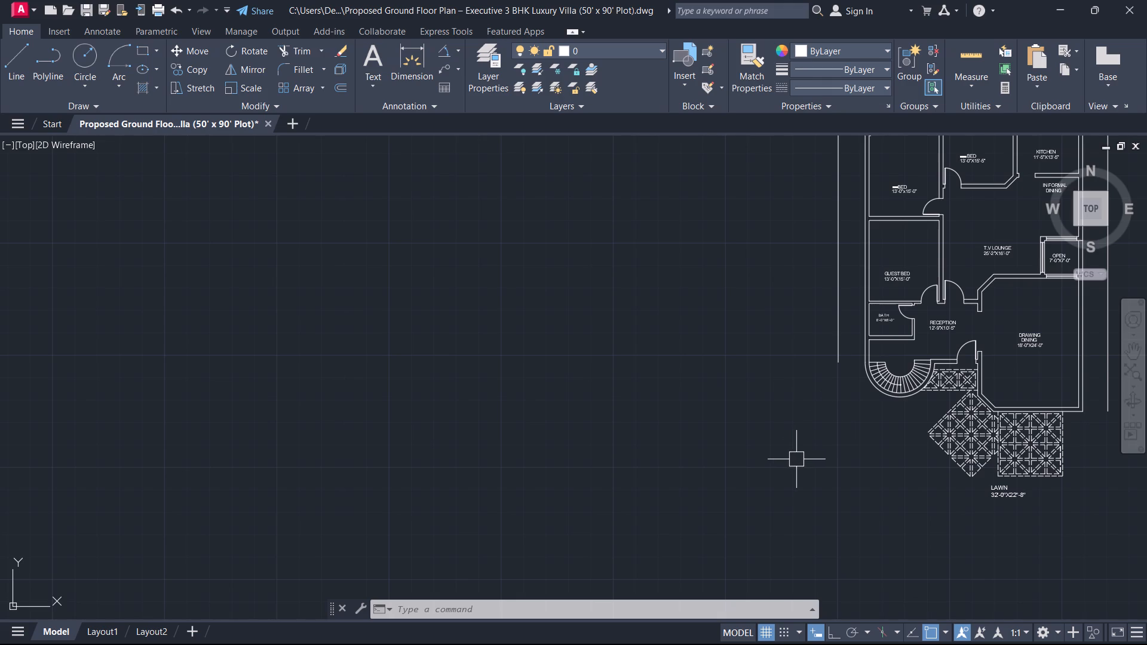
{"action": "scroll", "coordinate": [852, 393], "scroll_direction": "down", "scroll_amount": 1}
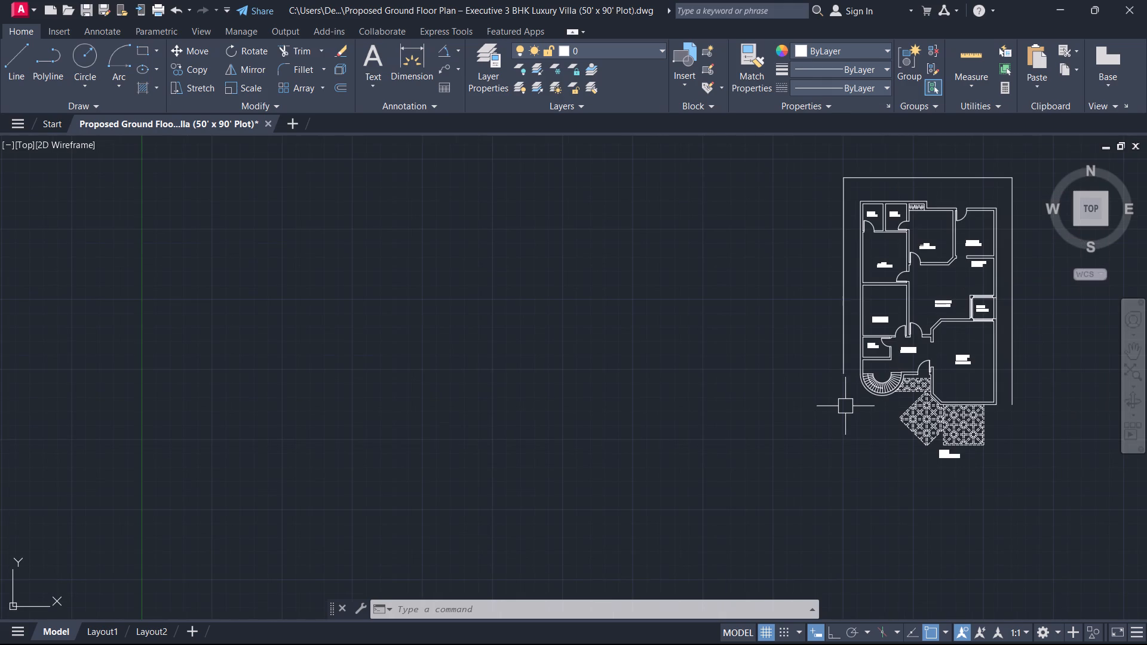
{"action": "left_click", "coordinate": [845, 355]}
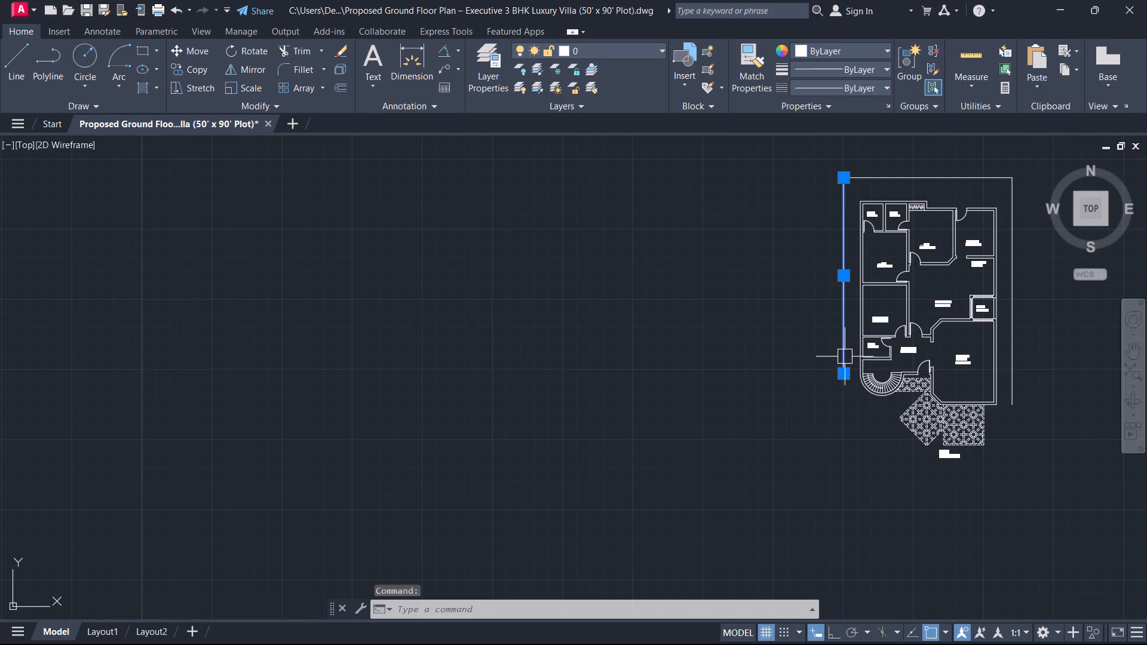
{"action": "left_click", "coordinate": [844, 374]}
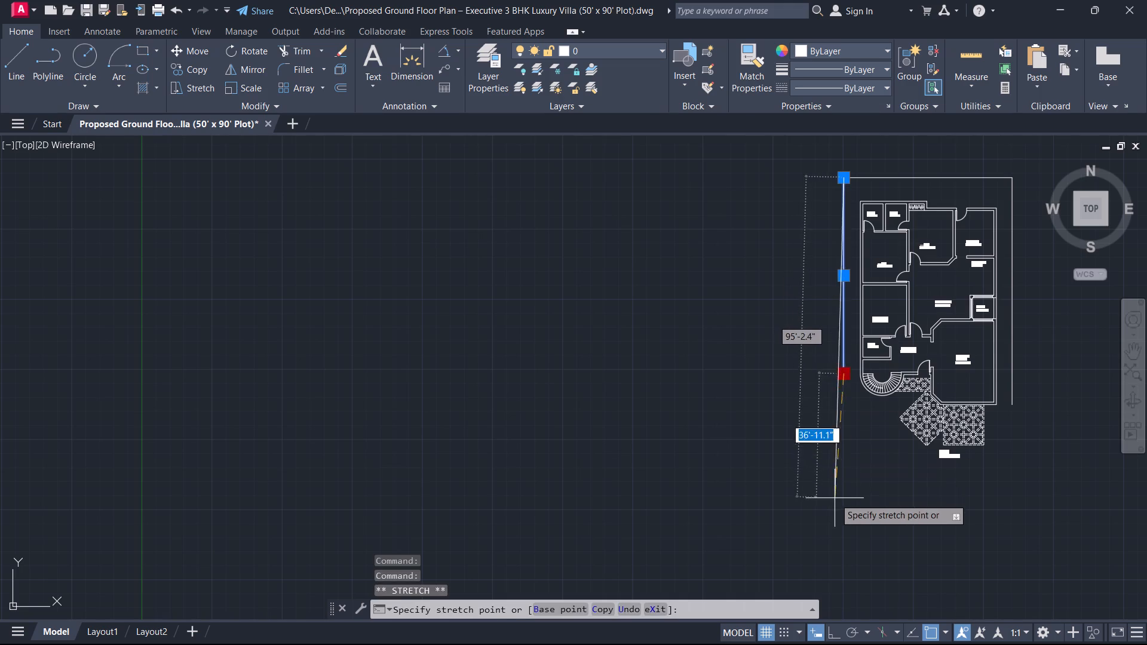
{"action": "key", "text": "F8"}
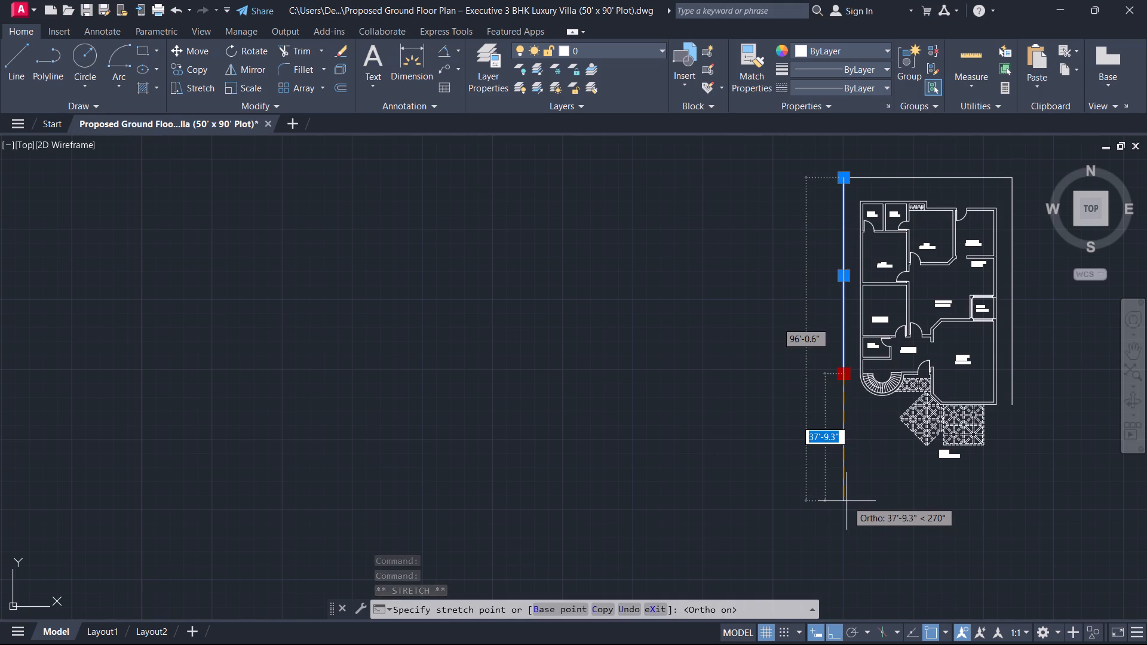
{"action": "scroll", "coordinate": [845, 487], "scroll_direction": "up", "scroll_amount": 2}
{"action": "middle_click_drag", "start_coordinate": [861, 472], "coordinate": [688, 506]}
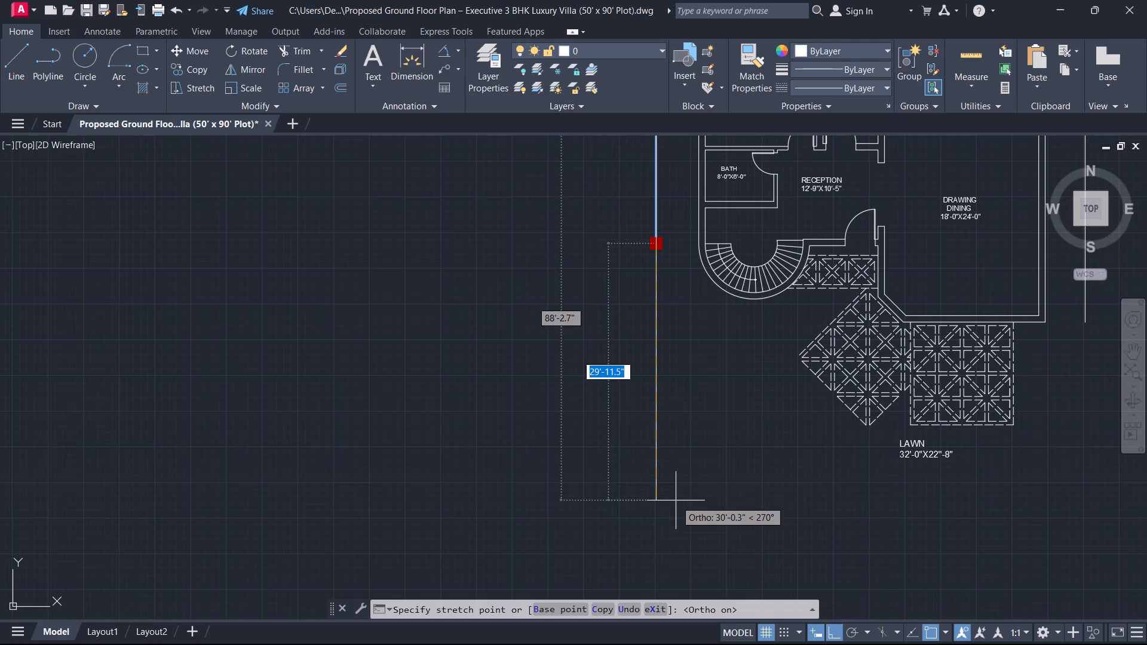
{"action": "left_click", "coordinate": [661, 502]}
{"action": "key", "text": "Escape"}
Draw a horizontal line from the lower end of the west boundary line eastward, below the lawn label.
{"action": "middle_click_drag", "start_coordinate": [1041, 401], "coordinate": [972, 414]}
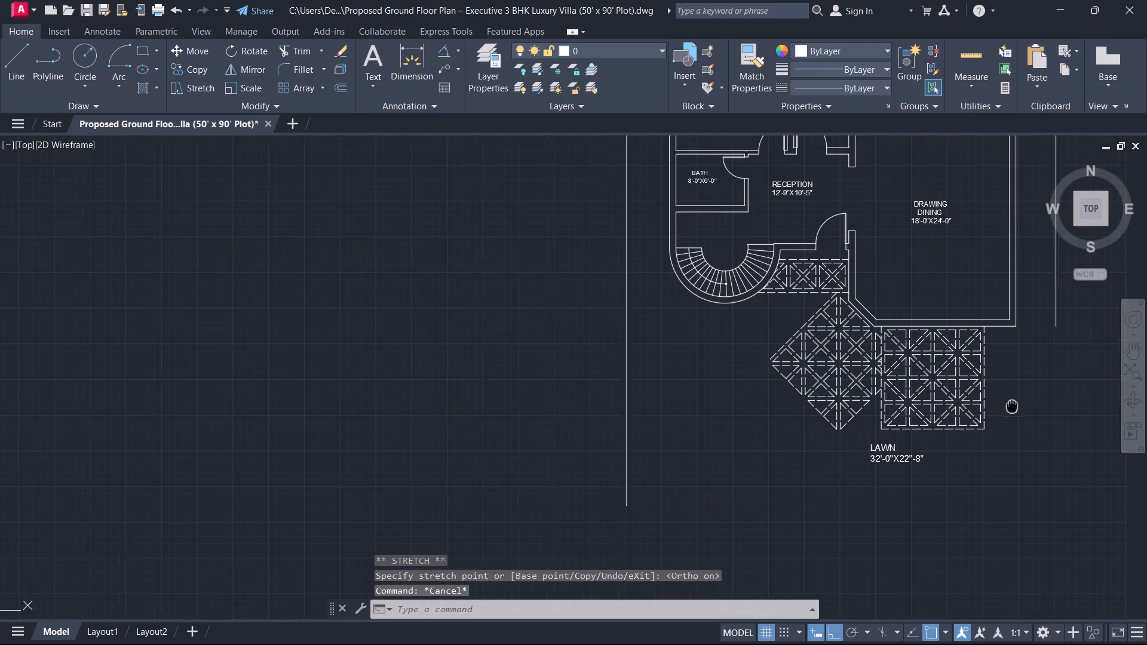
{"action": "middle_click_drag", "start_coordinate": [972, 414], "coordinate": [832, 438]}
{"action": "middle_click_drag", "start_coordinate": [553, 526], "coordinate": [624, 487]}
{"action": "key", "text": "l"}
{"action": "key", "text": "space"}
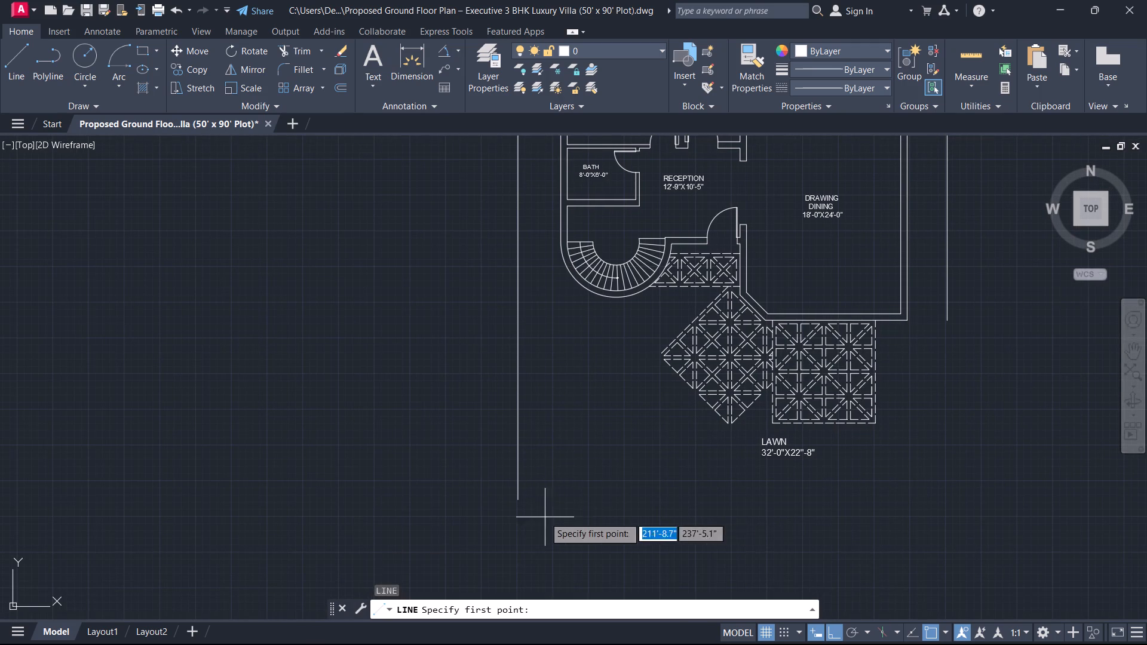
{"action": "left_click_drag", "start_coordinate": [520, 505], "coordinate": [527, 504]}
{"action": "left_click", "coordinate": [665, 504]}
{"action": "key", "text": "Escape"}
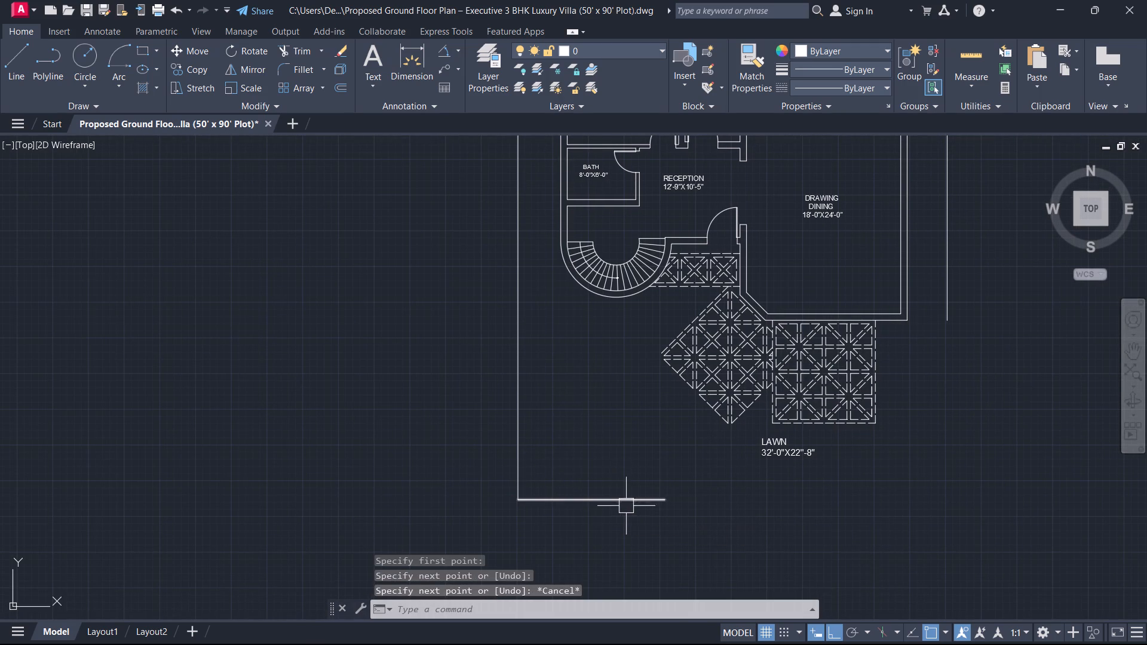
Fillet the new south boundary line with the east boundary line to close the plot outline's last corner.
{"action": "key", "text": "f"}
{"action": "key", "text": "space"}
{"action": "left_click", "coordinate": [622, 499]}
{"action": "left_click_drag", "start_coordinate": [949, 291], "coordinate": [946, 299]}
{"action": "key", "text": "Escape"}
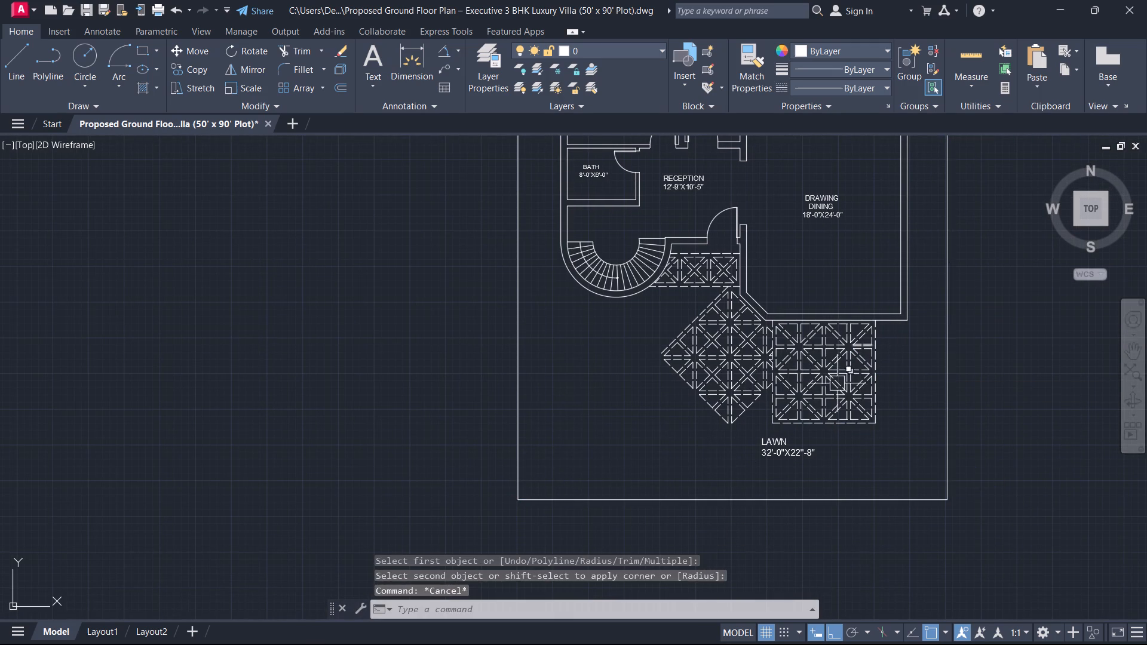
Add multiline text just below the curved staircase reading PORCH, with 25'-6"X14'-0" on a second line.
{"action": "middle_click_drag", "start_coordinate": [738, 448], "coordinate": [761, 513]}
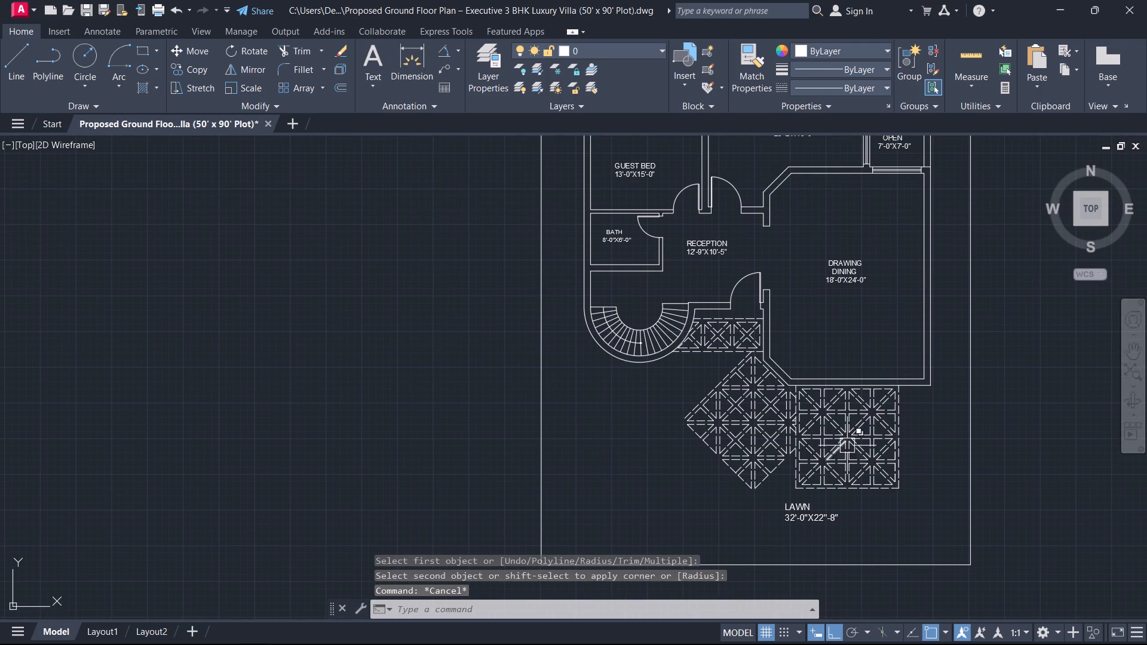
{"action": "scroll", "coordinate": [601, 468], "scroll_direction": "up", "scroll_amount": 1}
{"action": "middle_click_drag", "start_coordinate": [633, 490], "coordinate": [645, 499]}
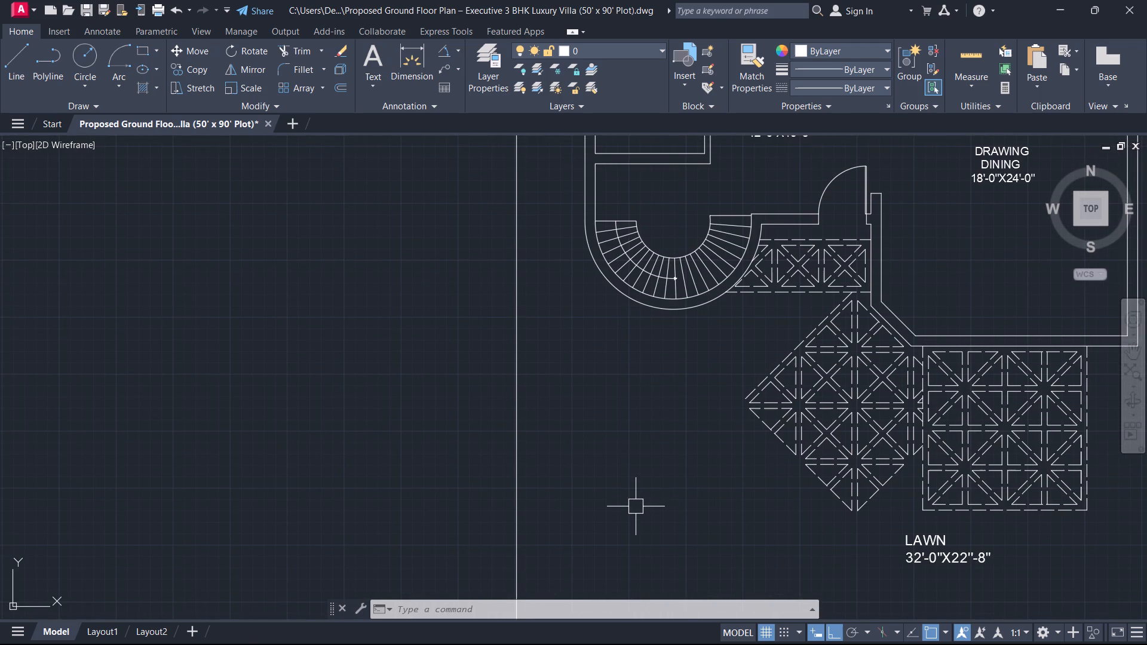
{"action": "type", "text": "T"}
{"action": "key", "text": "space"}
{"action": "scroll", "coordinate": [736, 411], "scroll_direction": "up", "scroll_amount": 1}
{"action": "middle_click_drag", "start_coordinate": [737, 410], "coordinate": [719, 589]}
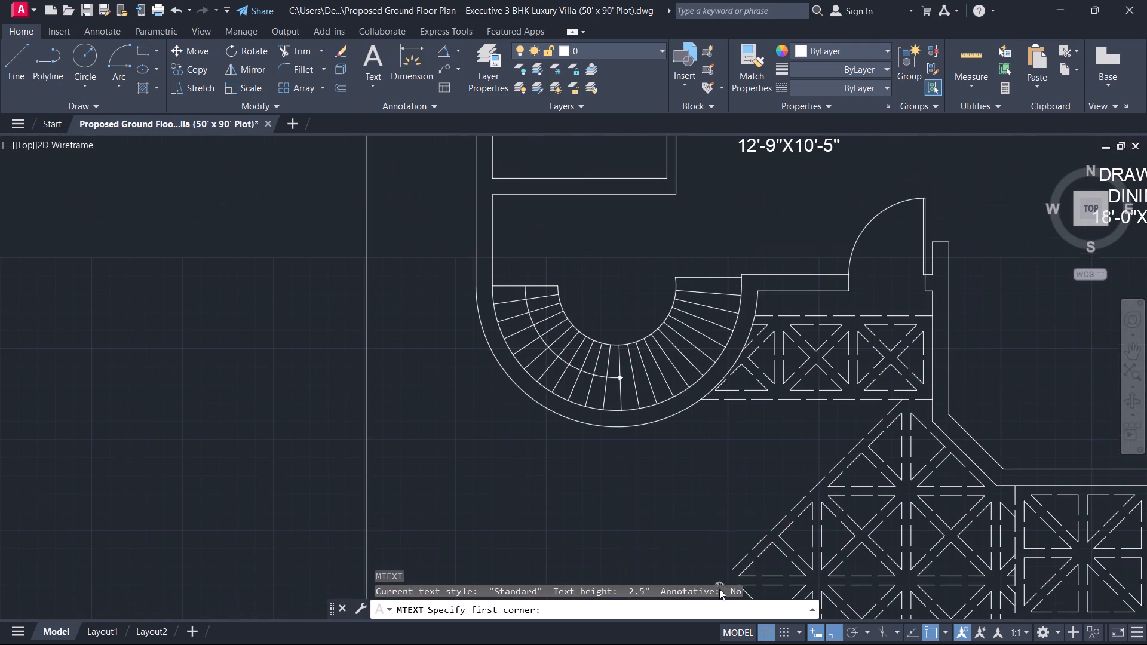
{"action": "middle_click_drag", "start_coordinate": [719, 589], "coordinate": [719, 588]}
{"action": "left_click_drag", "start_coordinate": [651, 446], "coordinate": [657, 449]}
{"action": "left_click", "coordinate": [734, 471]}
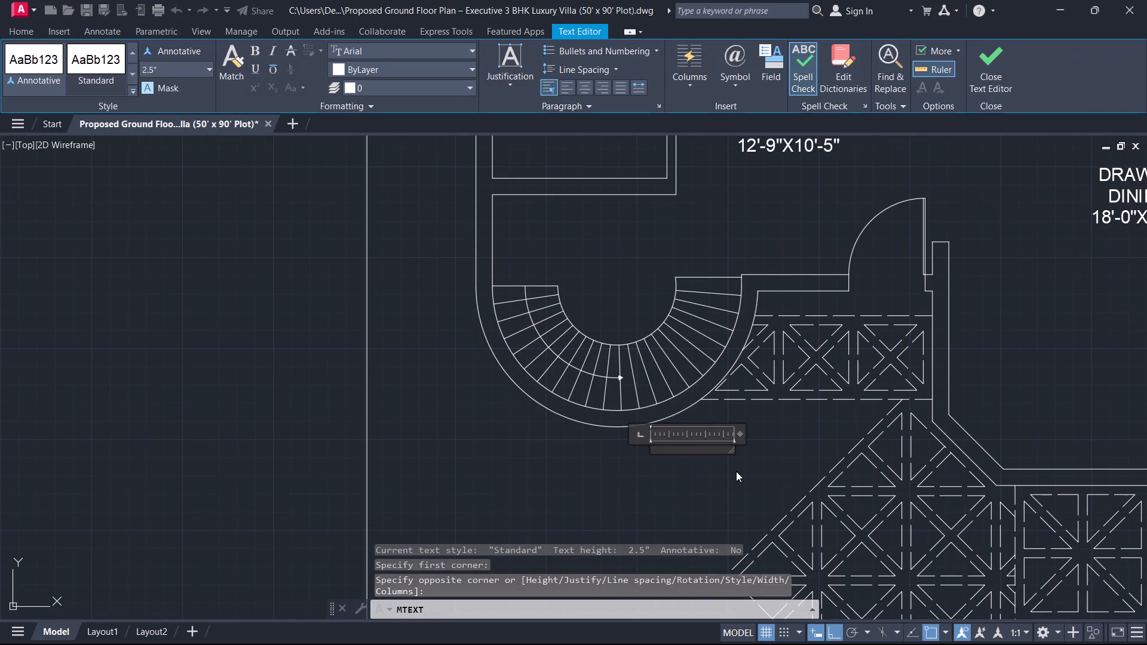
{"action": "key", "text": "p"}
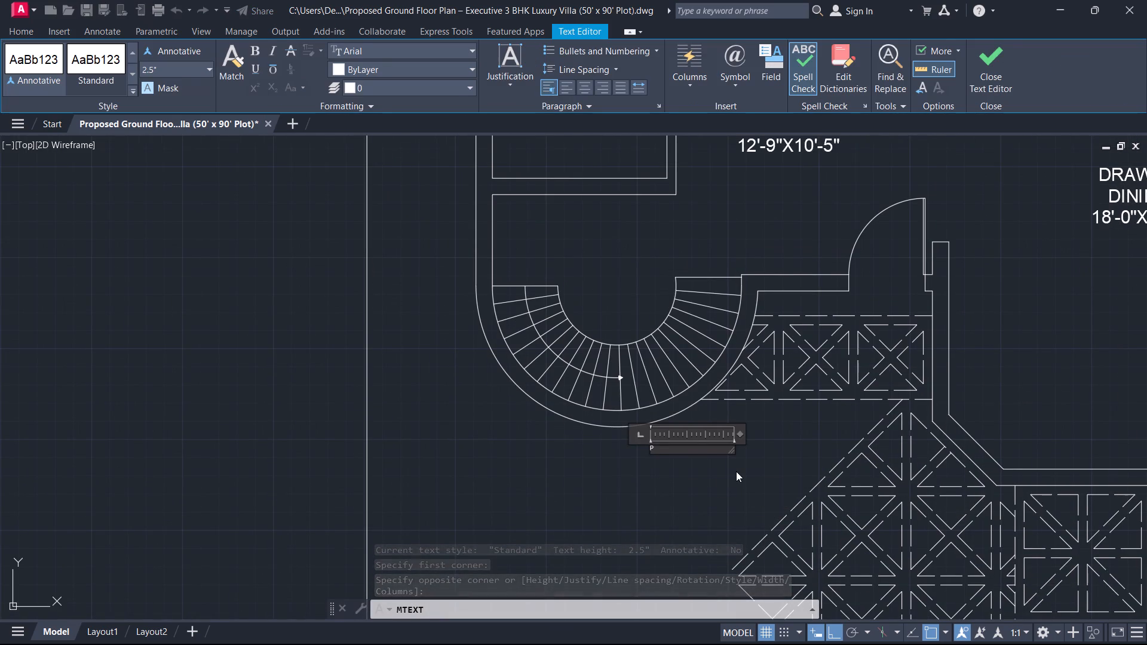
{"action": "type", "text": "ORCH"}
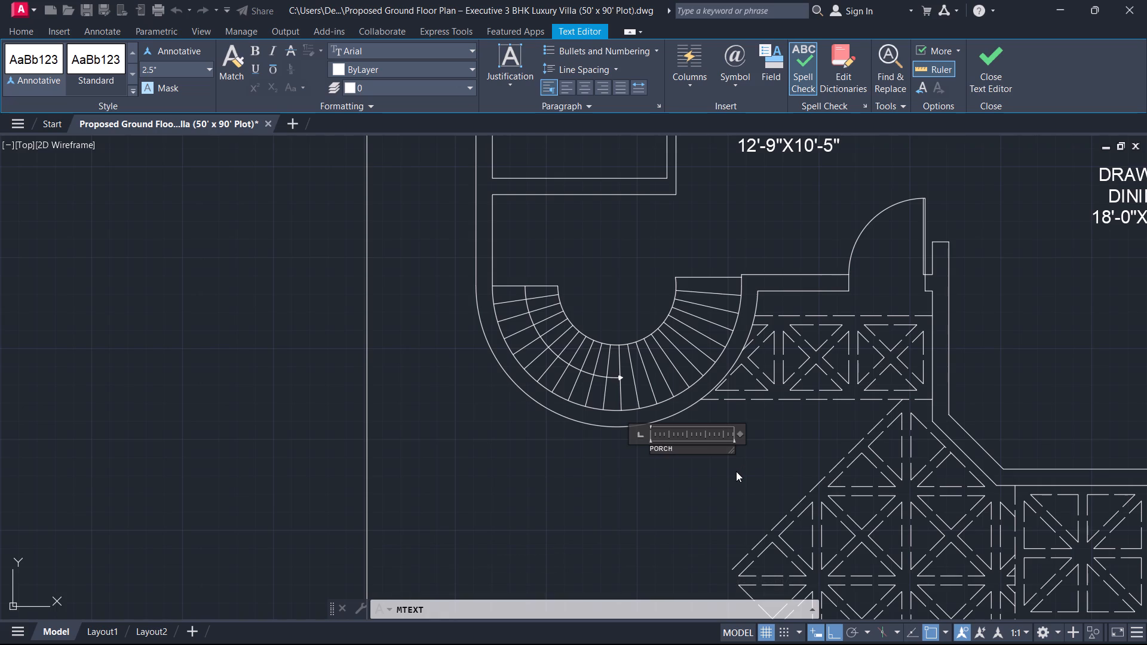
{"action": "key", "text": "Return"}
{"action": "type", "text": "25'"}
{"action": "key", "text": "minus"}
{"action": "type", "text": "6\""}
{"action": "key", "text": "x"}
{"action": "type", "text": "14'"}
{"action": "key", "text": "minus"}
{"action": "type", "text": "0\""}
Set the height of the whole porch label to 9" and finish the text.
{"action": "key", "text": "ctrl+a"}
{"action": "left_click", "coordinate": [168, 74]}
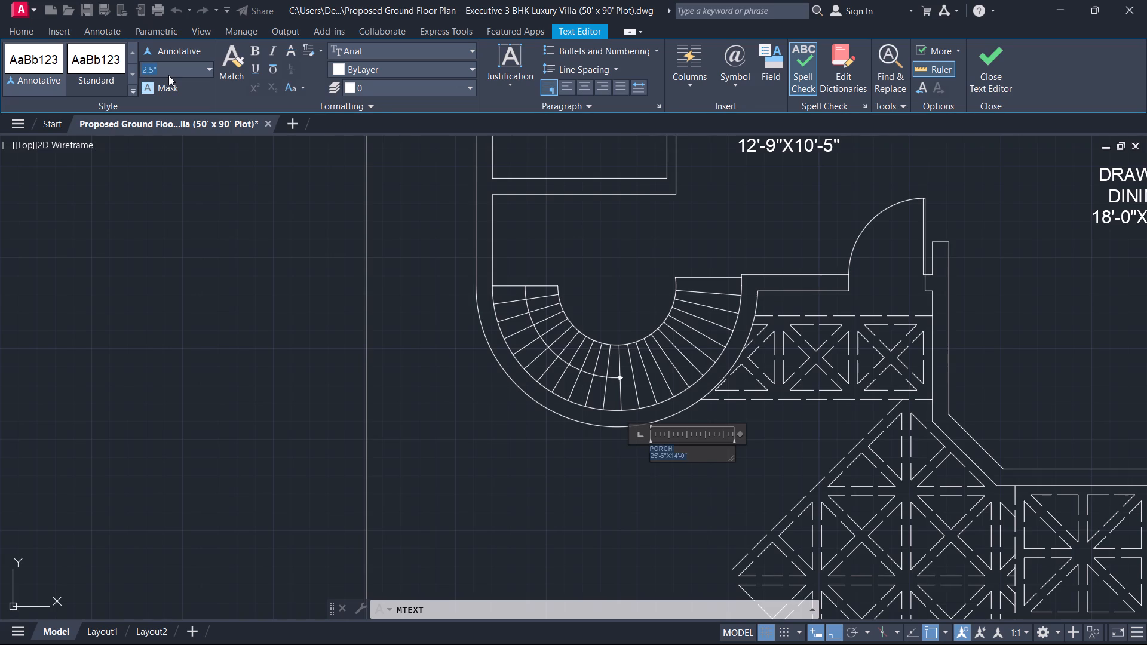
{"action": "key", "text": "9"}
{"action": "key", "text": "Return"}
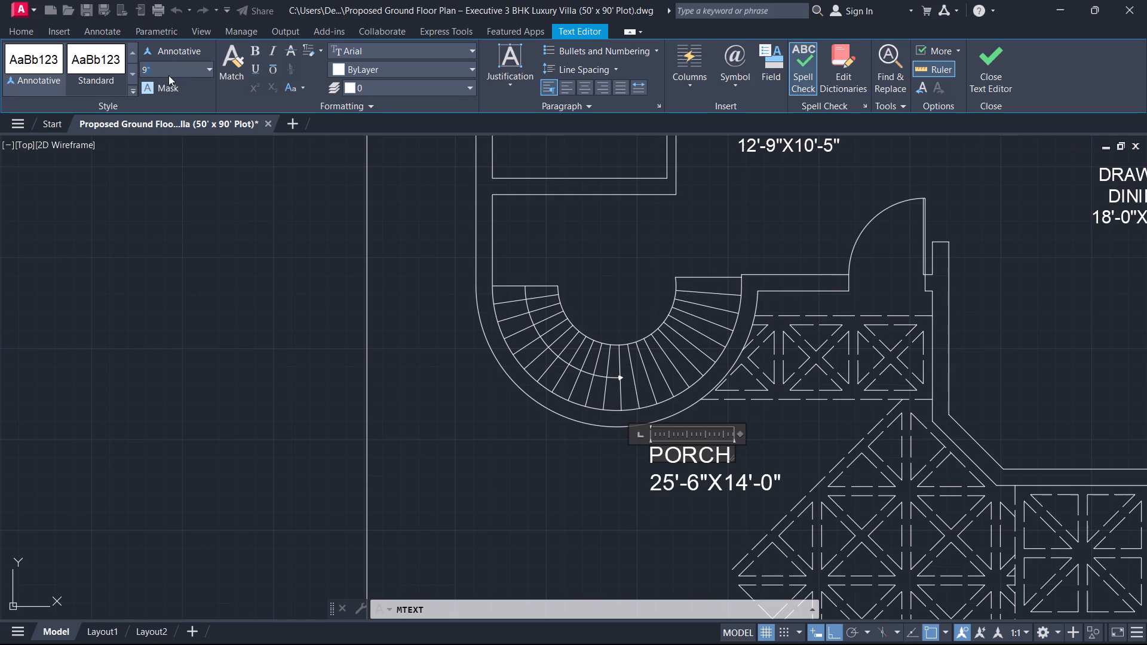
{"action": "left_click", "coordinate": [995, 64]}
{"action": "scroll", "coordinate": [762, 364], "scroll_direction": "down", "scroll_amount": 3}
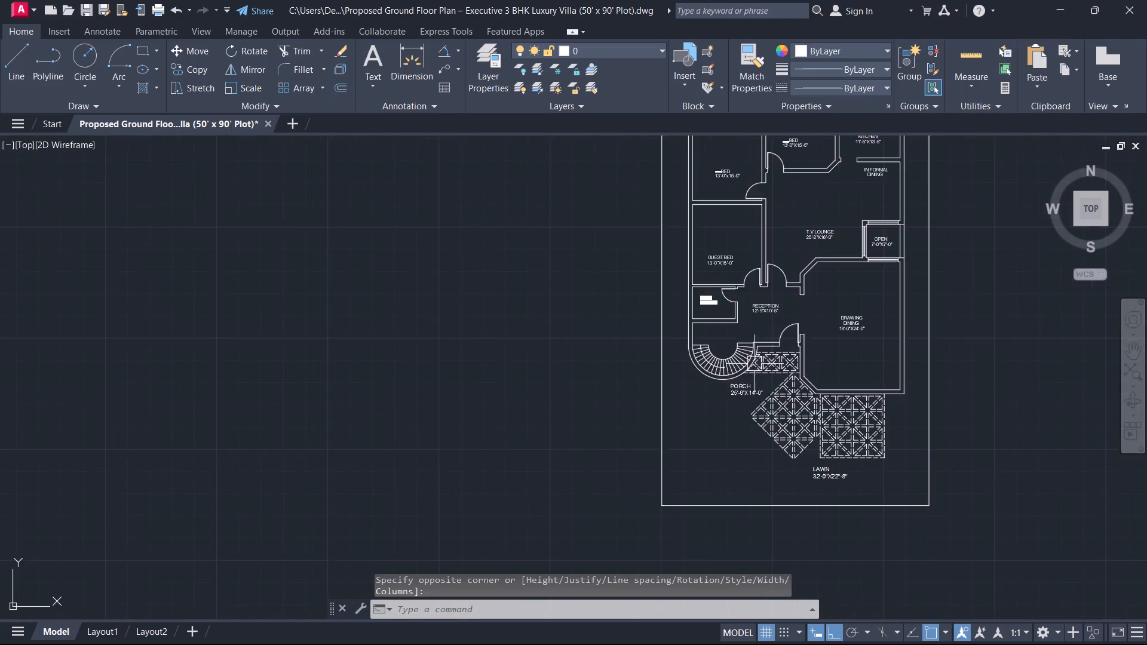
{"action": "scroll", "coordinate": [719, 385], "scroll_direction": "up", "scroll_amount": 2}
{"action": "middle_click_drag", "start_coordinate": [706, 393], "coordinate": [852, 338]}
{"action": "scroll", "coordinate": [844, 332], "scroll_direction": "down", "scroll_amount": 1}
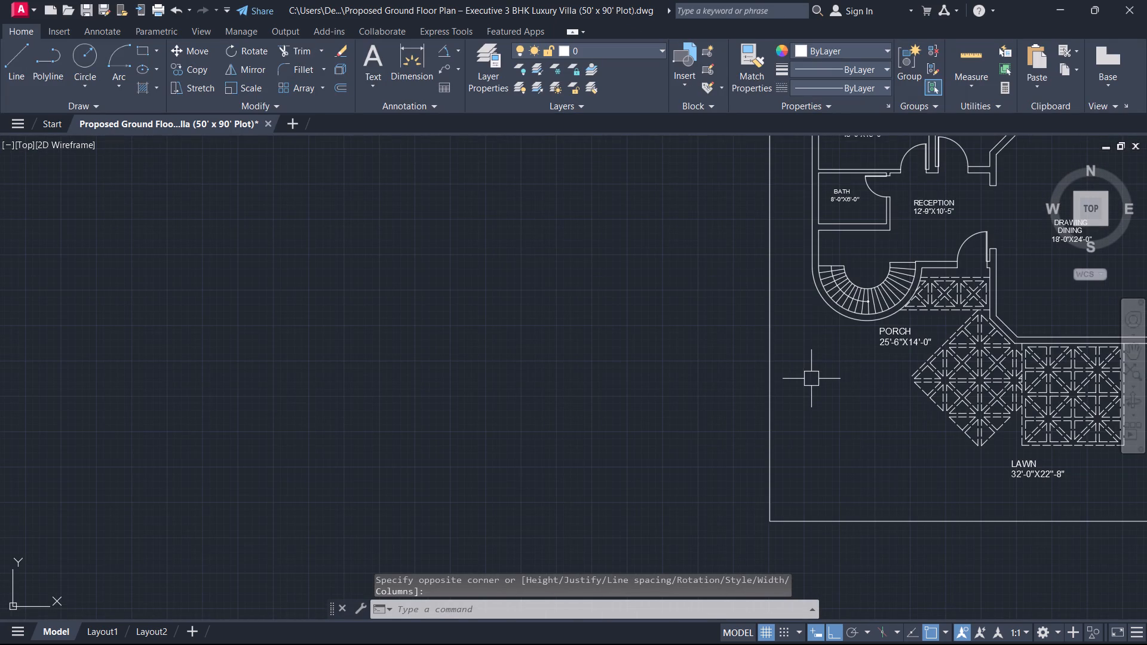
Offset the west boundary line 5" inward, toward the villa.
{"action": "scroll", "coordinate": [792, 406], "scroll_direction": "down", "scroll_amount": 1}
{"action": "middle_click_drag", "start_coordinate": [792, 406], "coordinate": [648, 317]}
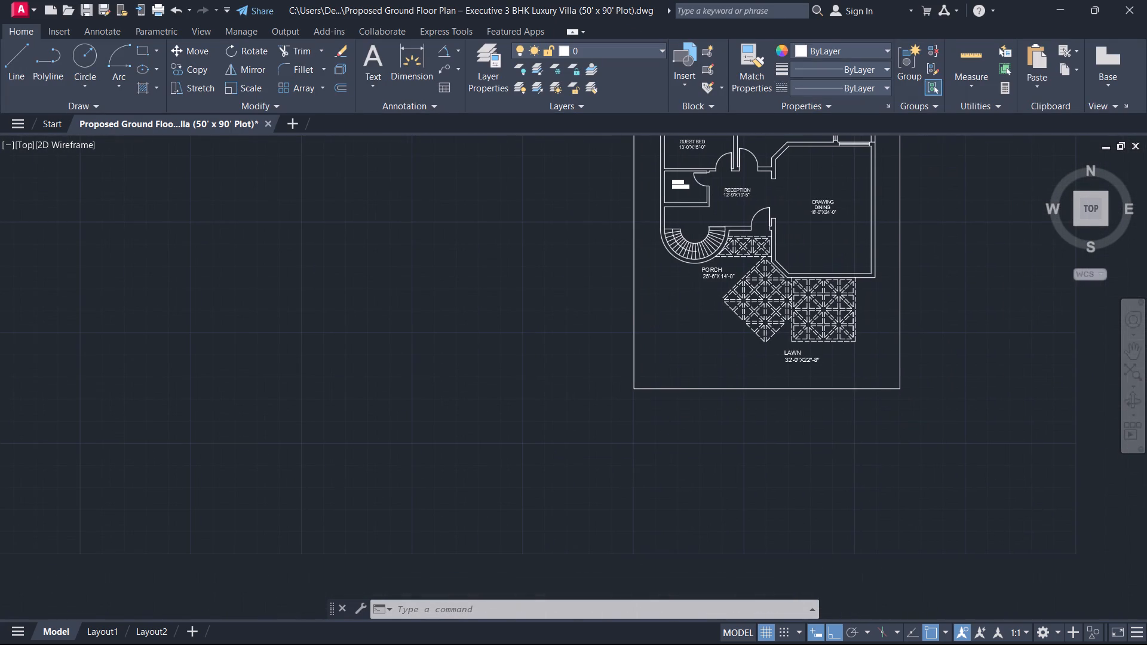
{"action": "scroll", "coordinate": [632, 279], "scroll_direction": "up", "scroll_amount": 1}
{"action": "middle_click_drag", "start_coordinate": [632, 277], "coordinate": [654, 402]}
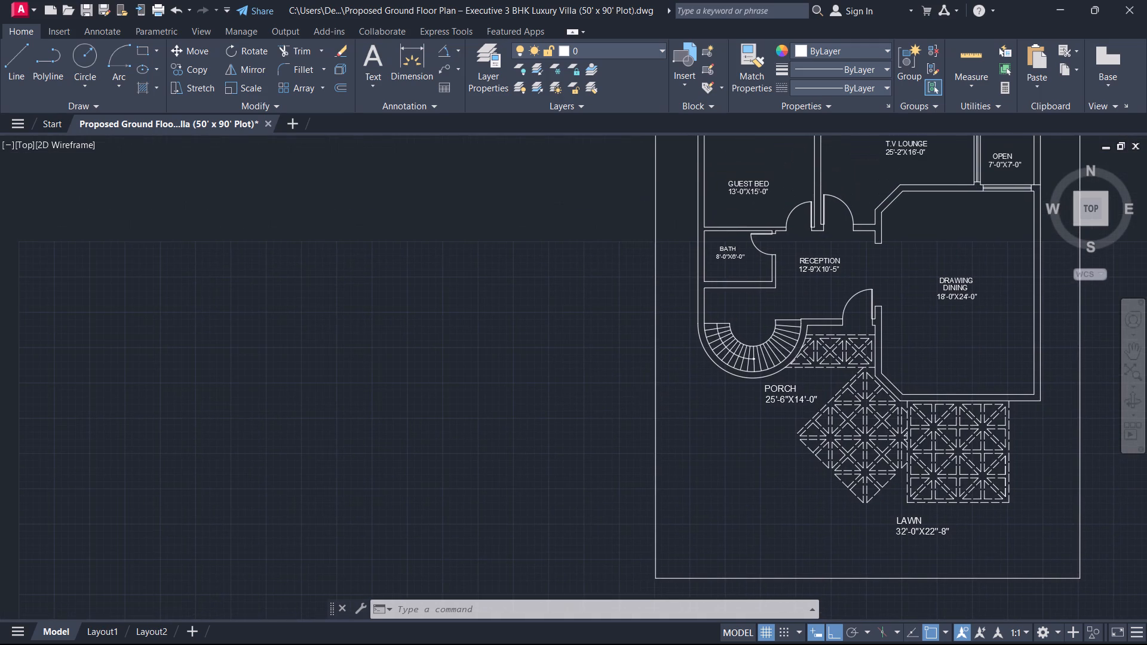
{"action": "type", "text": "O 5"}
{"action": "key", "text": "Return"}
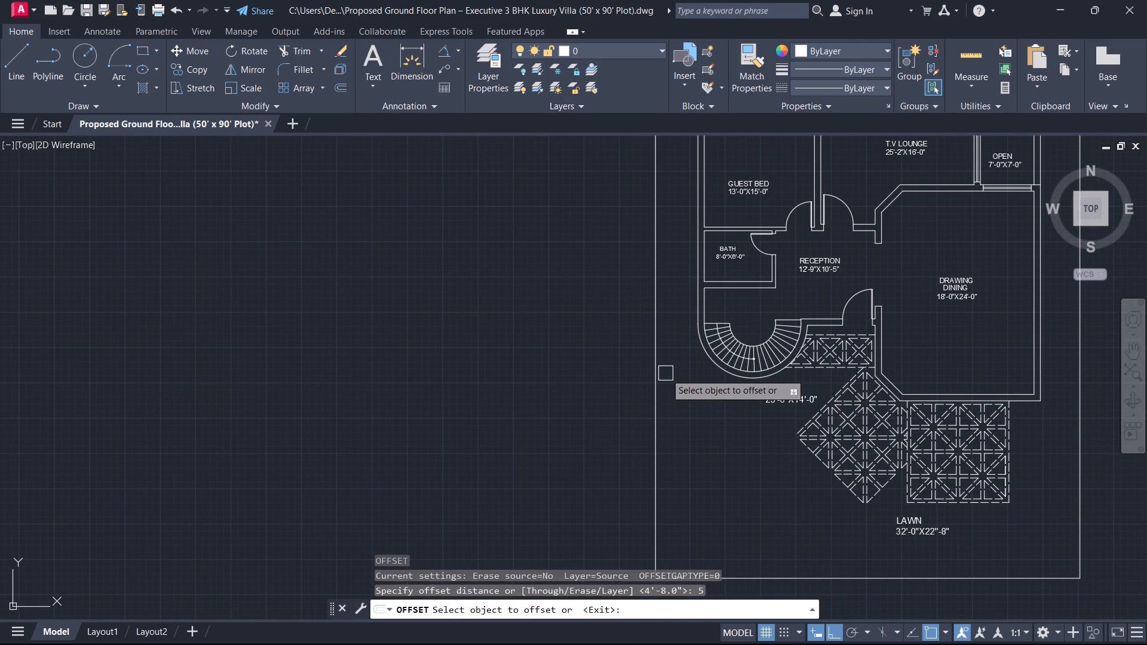
{"action": "left_click_drag", "start_coordinate": [651, 368], "coordinate": [664, 375]}
{"action": "left_click", "coordinate": [689, 383]}
{"action": "key", "text": "Escape"}
Draw a horizontal line from the west boundary line to the villa's outer west wall, beside the bath next to reception.
{"action": "key", "text": "l"}
{"action": "key", "text": "space"}
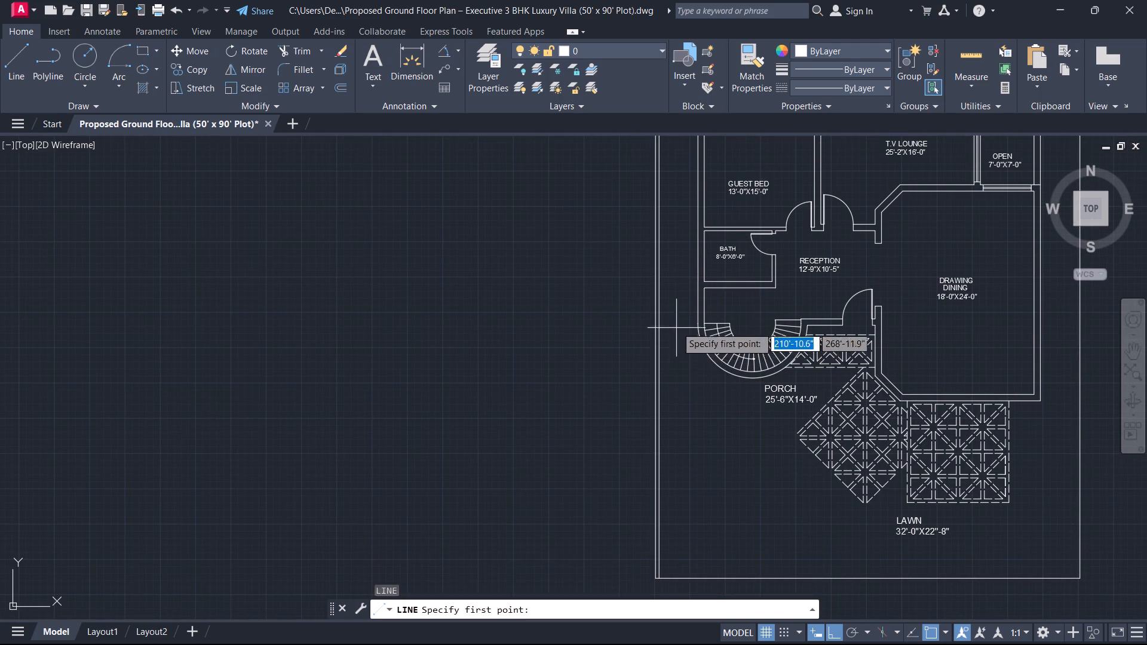
{"action": "scroll", "coordinate": [663, 307], "scroll_direction": "up", "scroll_amount": 2}
{"action": "middle_click_drag", "start_coordinate": [662, 306], "coordinate": [673, 394]}
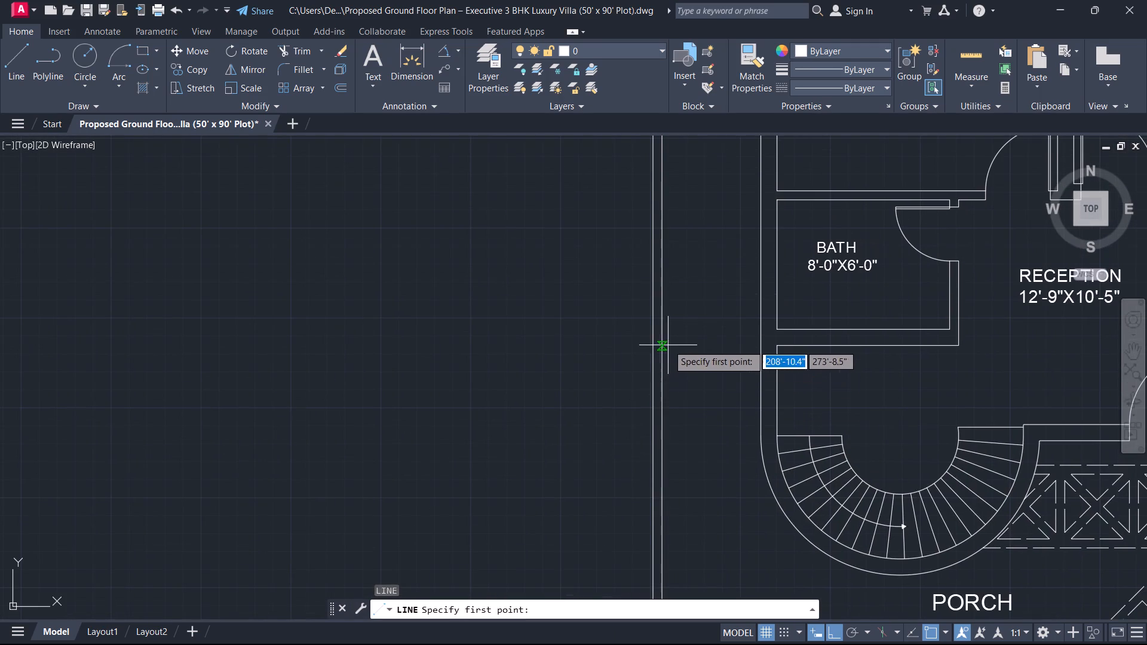
{"action": "left_click", "coordinate": [651, 306]}
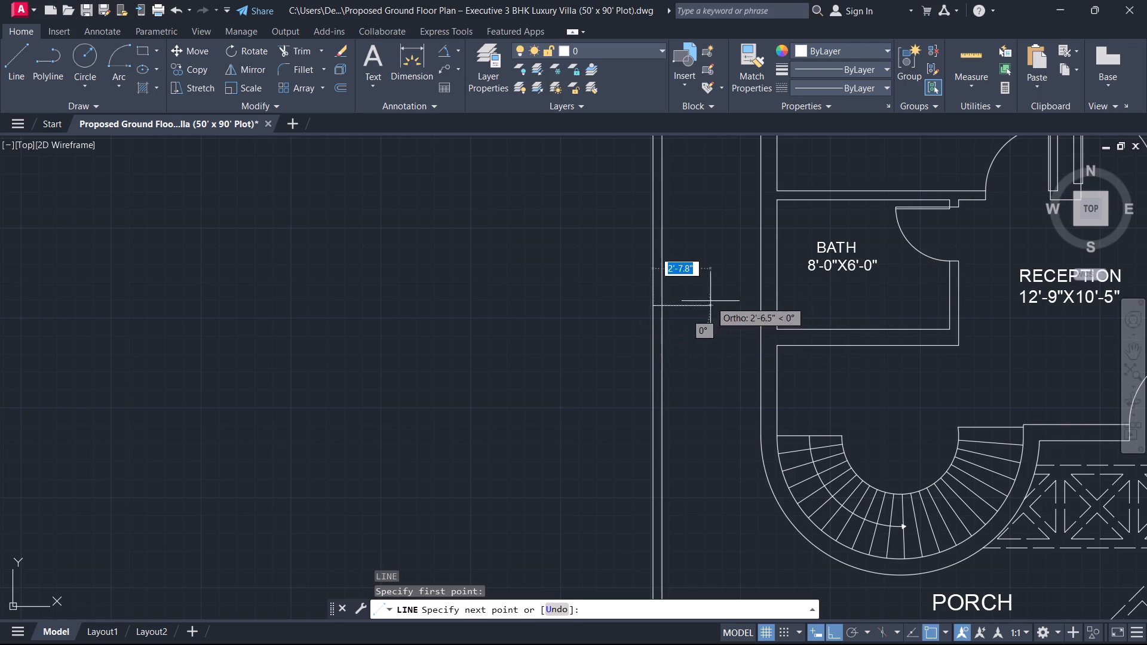
{"action": "left_click", "coordinate": [759, 305]}
{"action": "key", "text": "Escape"}
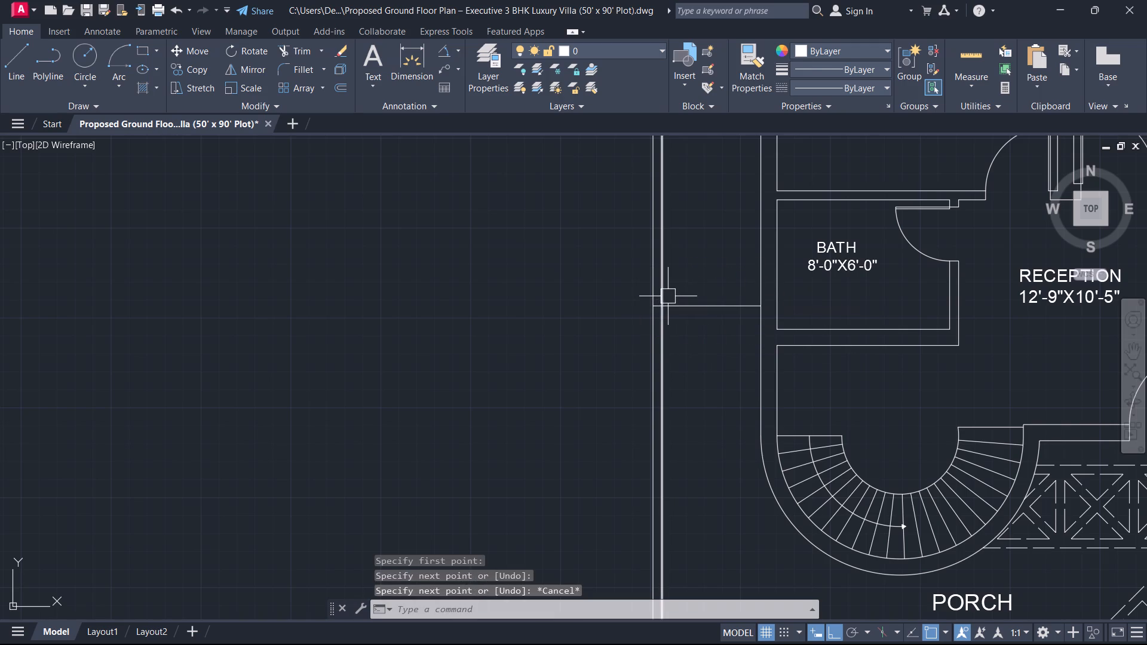
Trim away the part of the inner offset boundary line north of the new horizontal line.
{"action": "type", "text": "TR"}
{"action": "key", "text": "space"}
{"action": "left_click", "coordinate": [667, 292]}
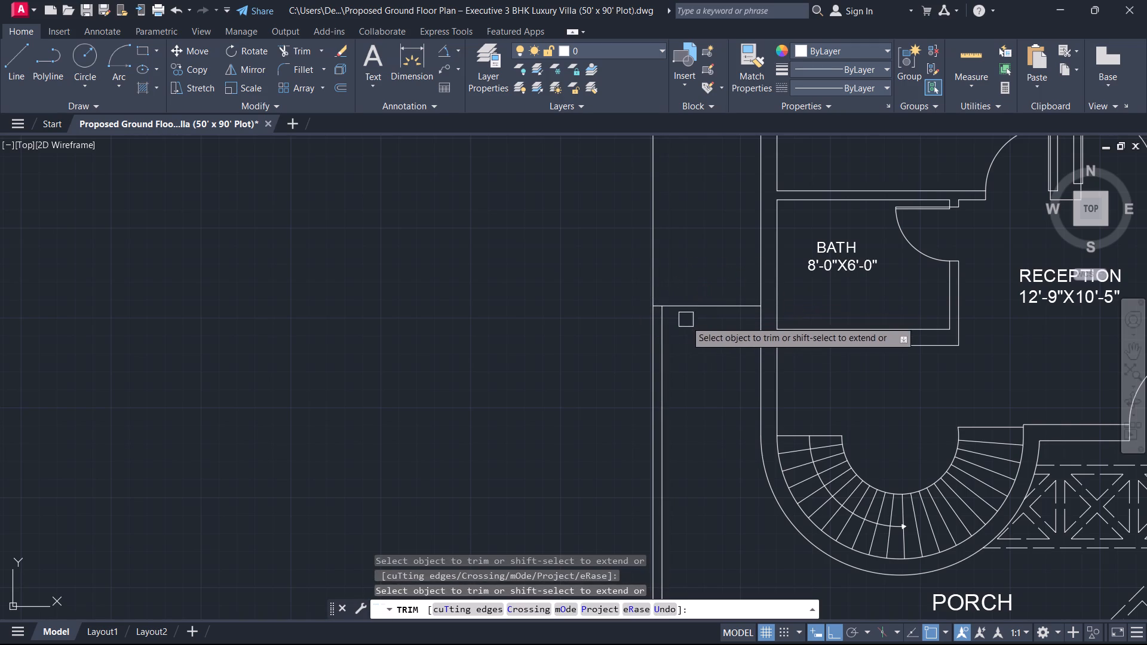
{"action": "key", "text": "Escape"}
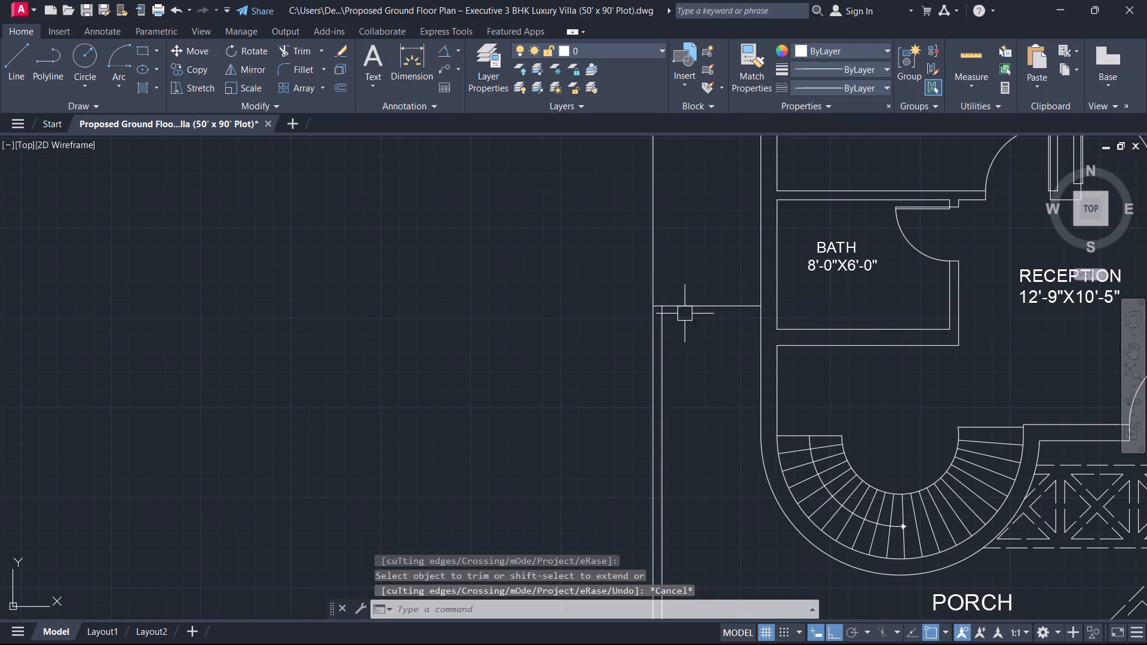
Offset the north boundary line 3' inward, toward the bathrooms.
{"action": "scroll", "coordinate": [681, 295], "scroll_direction": "down", "scroll_amount": 3}
{"action": "middle_click_drag", "start_coordinate": [681, 295], "coordinate": [650, 480]}
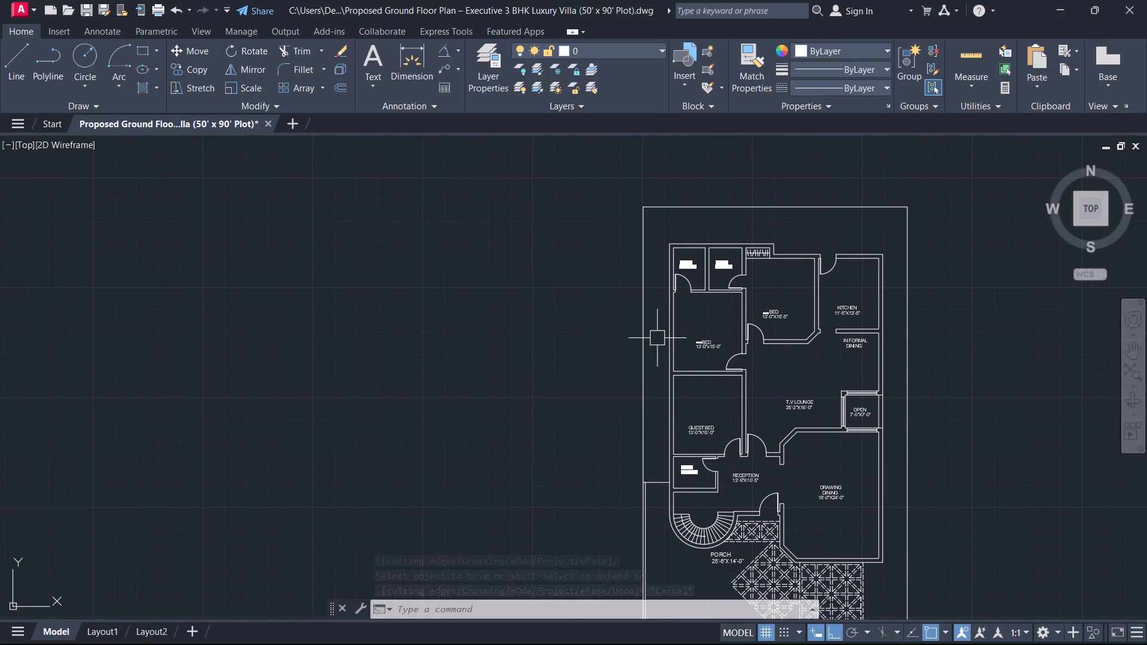
{"action": "middle_click_drag", "start_coordinate": [711, 289], "coordinate": [631, 457]}
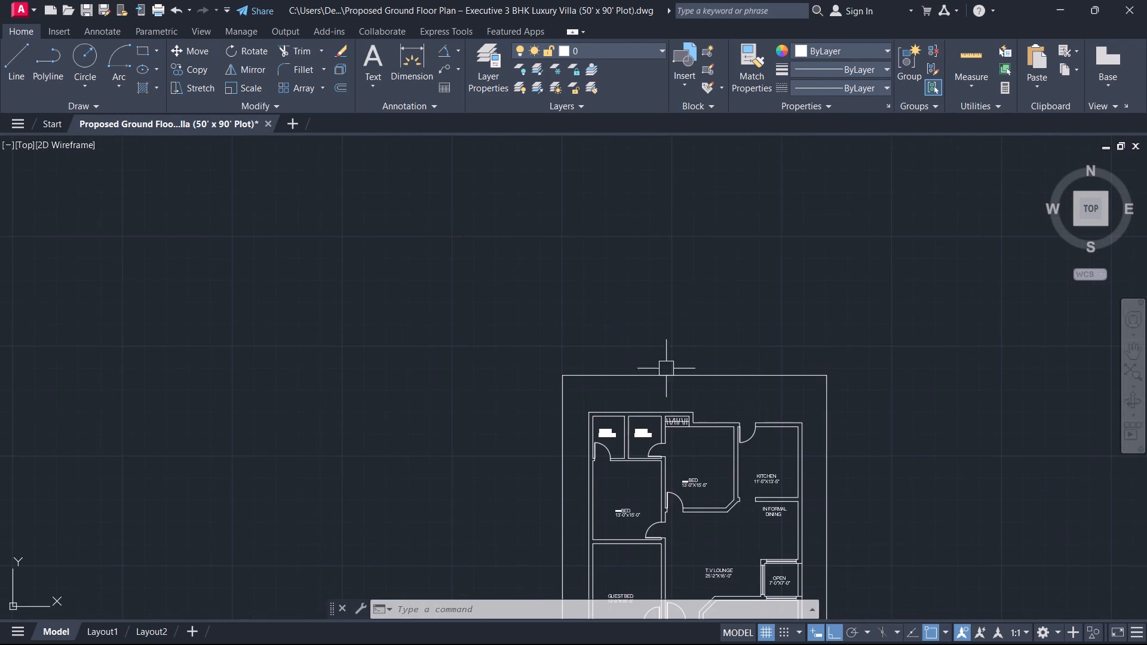
{"action": "scroll", "coordinate": [668, 352], "scroll_direction": "up", "scroll_amount": 2}
{"action": "middle_click_drag", "start_coordinate": [682, 392], "coordinate": [663, 317]}
{"action": "scroll", "coordinate": [663, 317], "scroll_direction": "up", "scroll_amount": 1}
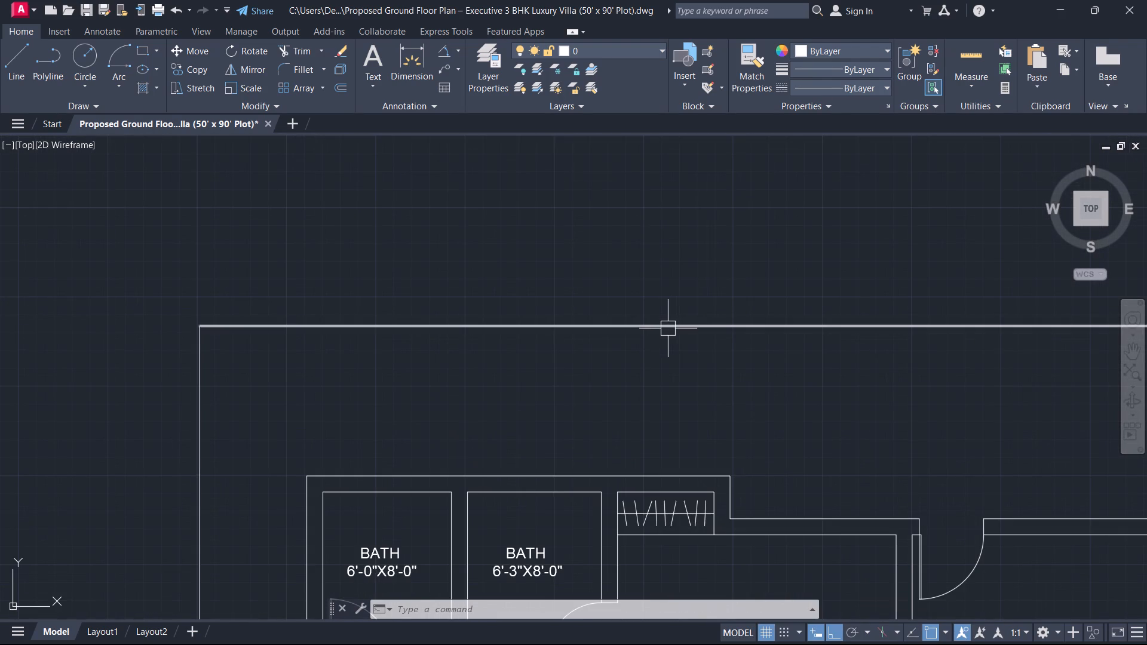
{"action": "key", "text": "o"}
{"action": "key", "text": "space"}
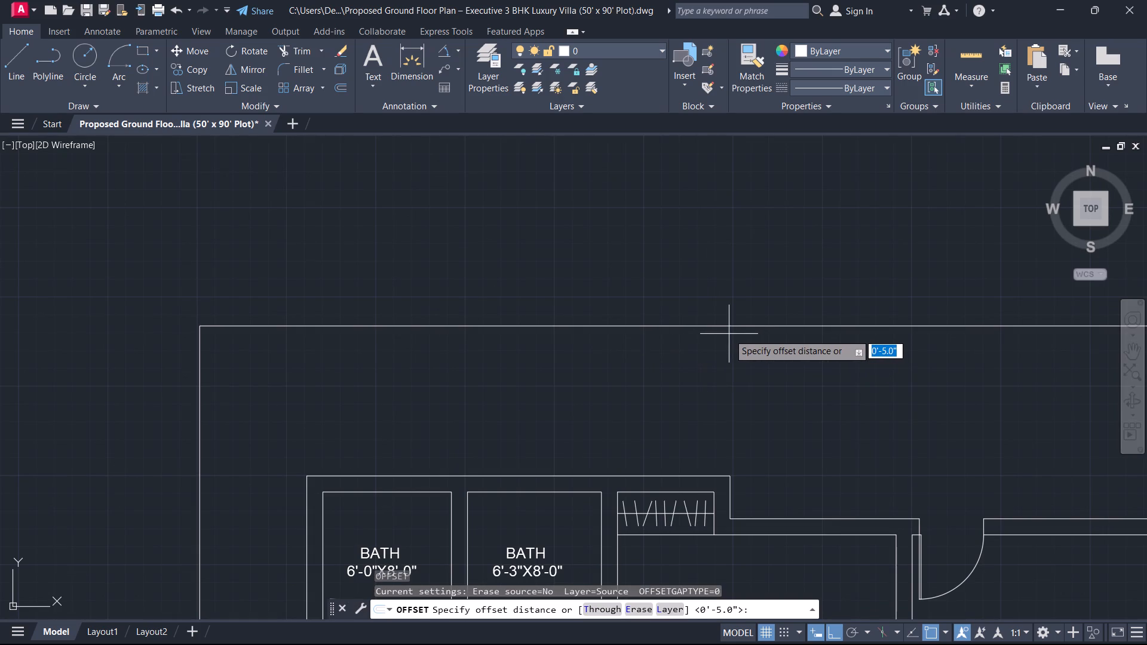
{"action": "type", "text": "3'"}
{"action": "key", "text": "Return"}
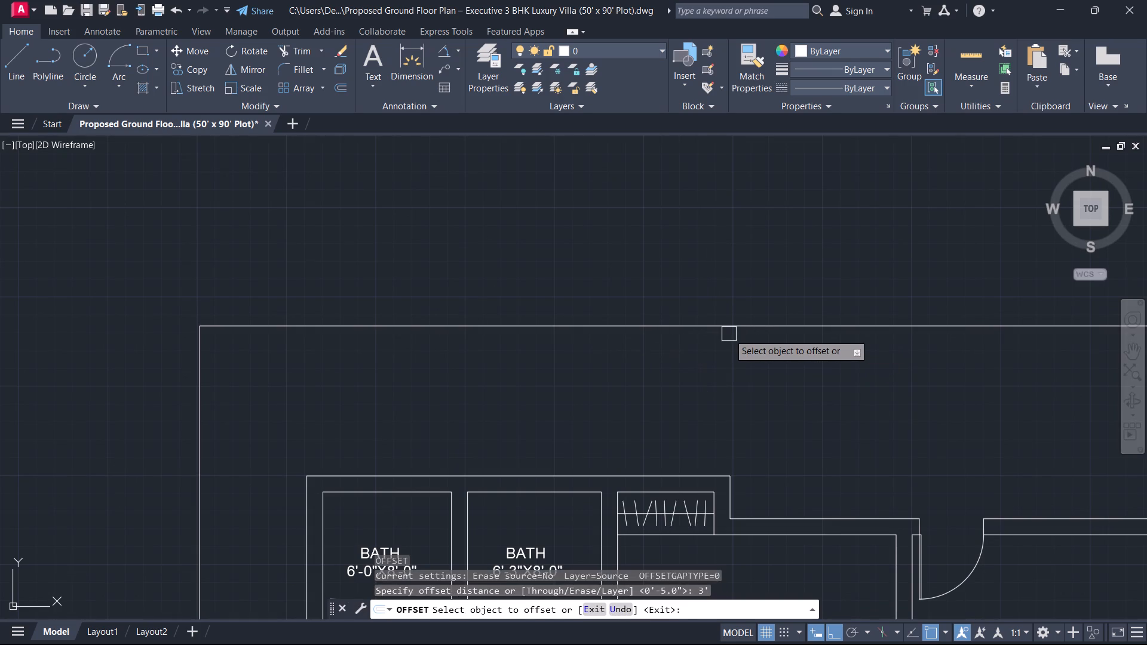
{"action": "left_click", "coordinate": [764, 320]}
{"action": "left_click", "coordinate": [783, 396]}
{"action": "key", "text": "Escape"}
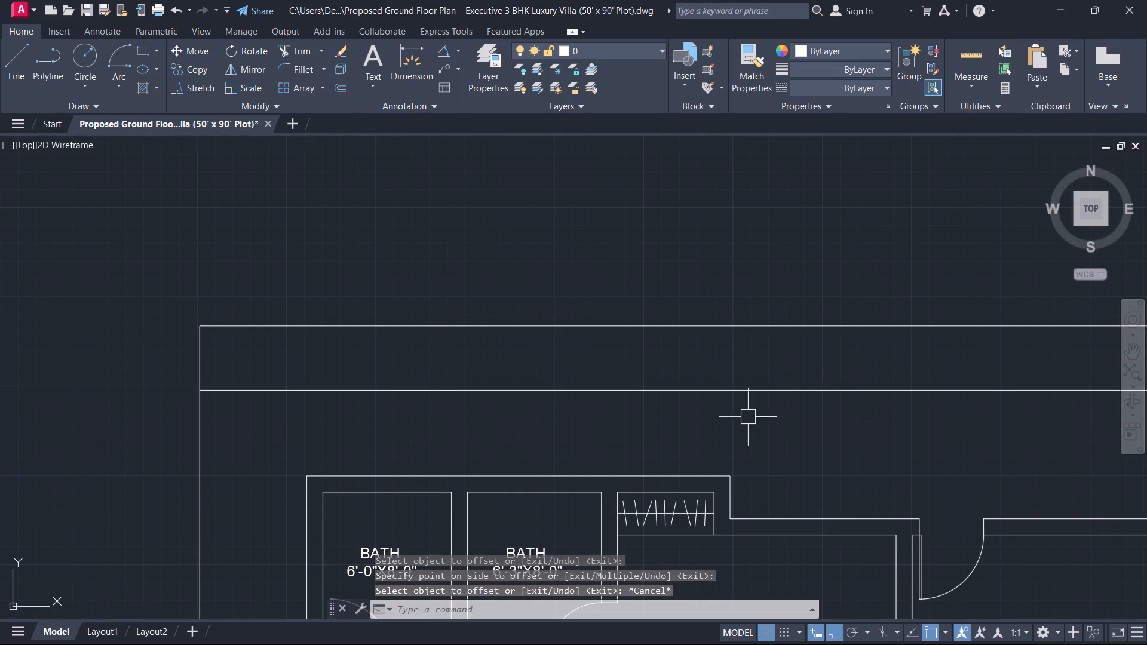
Draw a vertical line between the 3' offset line and the north boundary, above the kitchen's exterior door.
{"action": "middle_click_drag", "start_coordinate": [872, 413], "coordinate": [731, 398]}
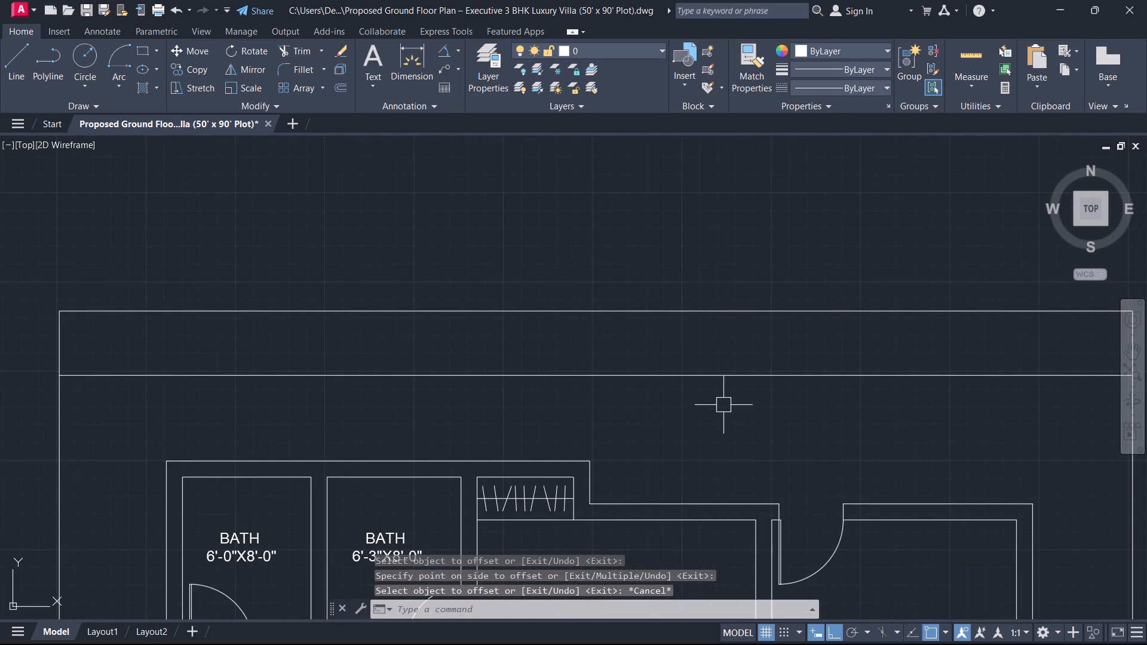
{"action": "key", "text": "l"}
{"action": "key", "text": "space"}
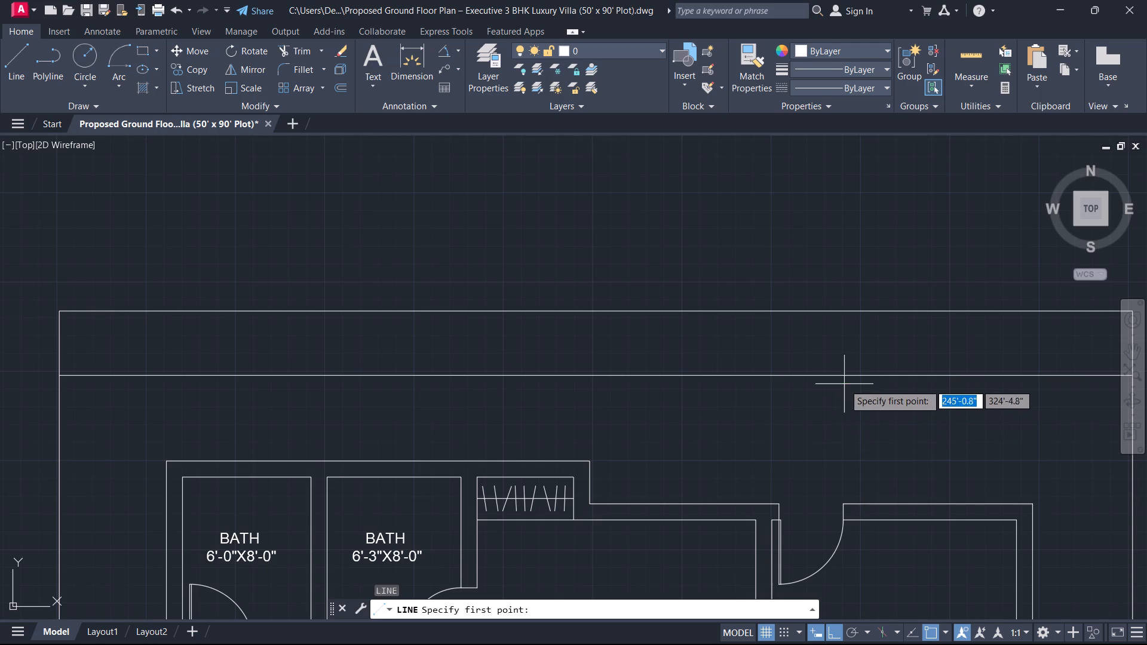
{"action": "left_click", "coordinate": [847, 374]}
{"action": "left_click", "coordinate": [850, 311]}
{"action": "key", "text": "Escape"}
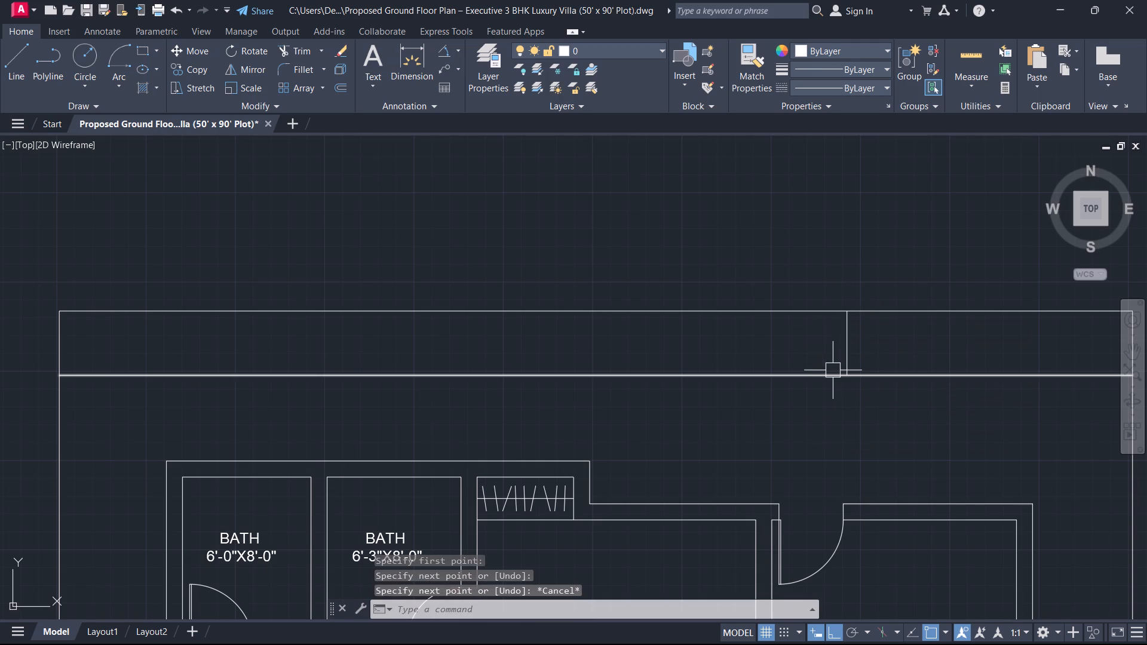
Offset the vertical line repeatedly westward at 10" spacing to make ten more stair tread lines.
{"action": "type", "text": "O 10"}
{"action": "key", "text": "Return"}
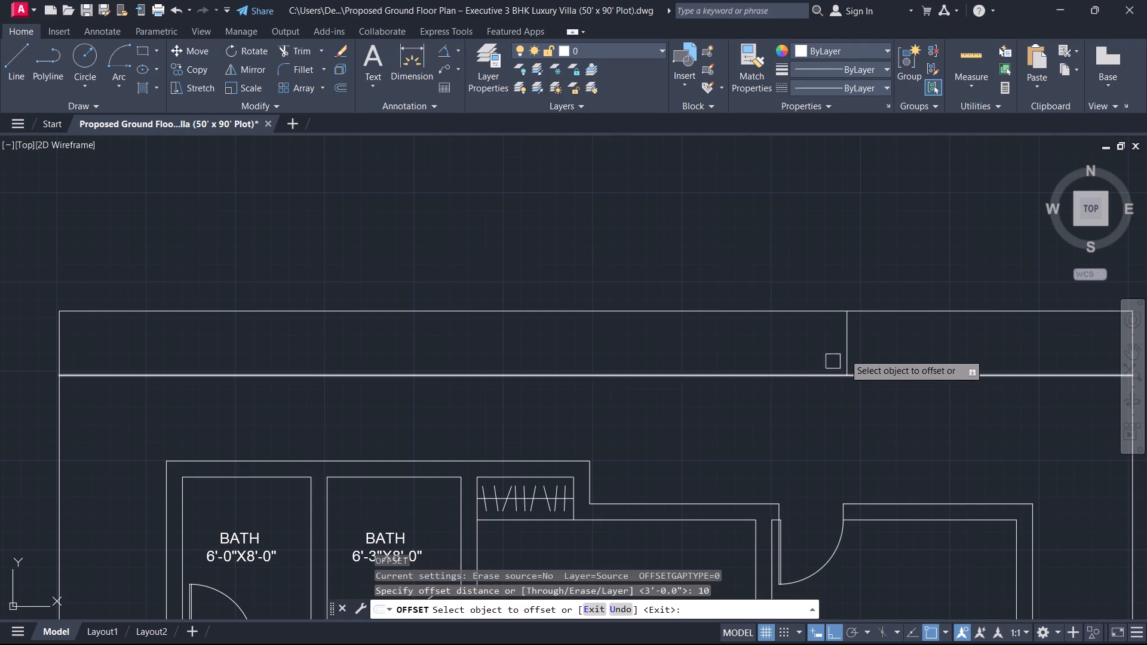
{"action": "left_click", "coordinate": [848, 352]}
{"action": "type", "text": "M"}
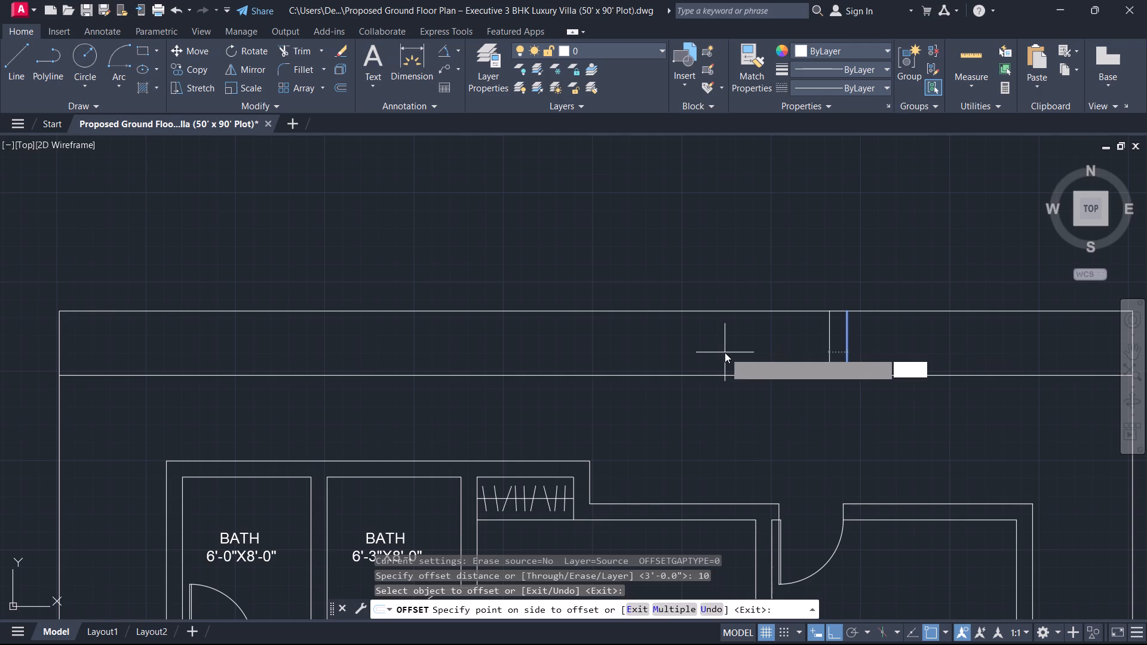
{"action": "key", "text": "space"}
{"action": "left_click", "coordinate": [725, 352]}
{"action": "left_click", "coordinate": [724, 352]}
{"action": "left_click", "coordinate": [710, 350]}
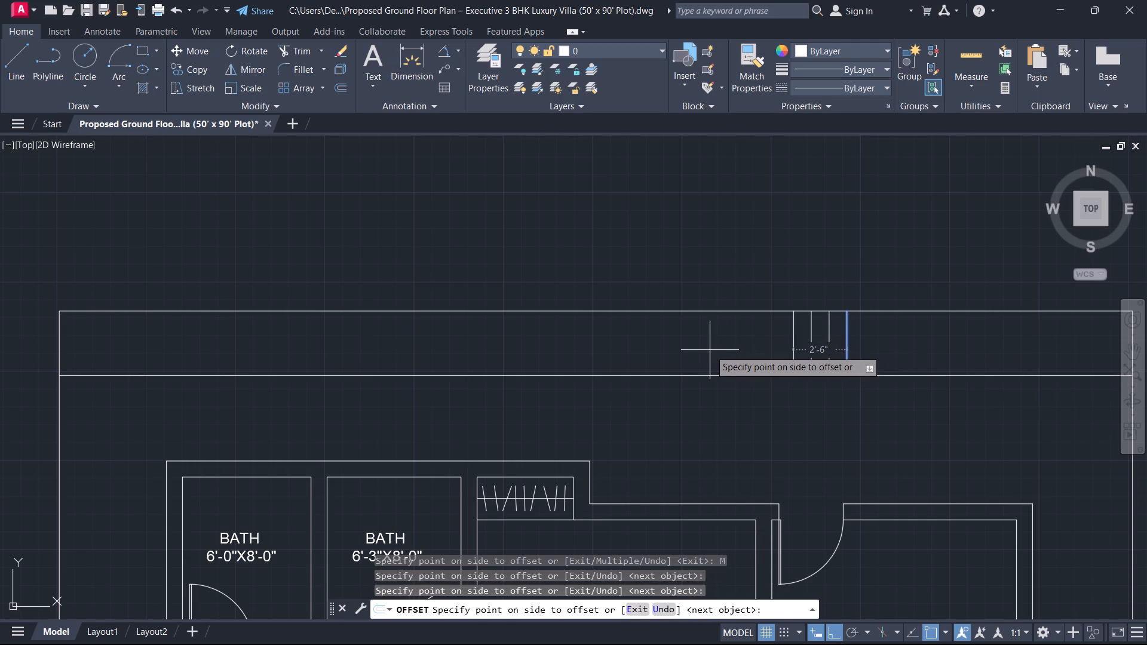
{"action": "left_click_drag", "start_coordinate": [710, 350], "coordinate": [696, 346]}
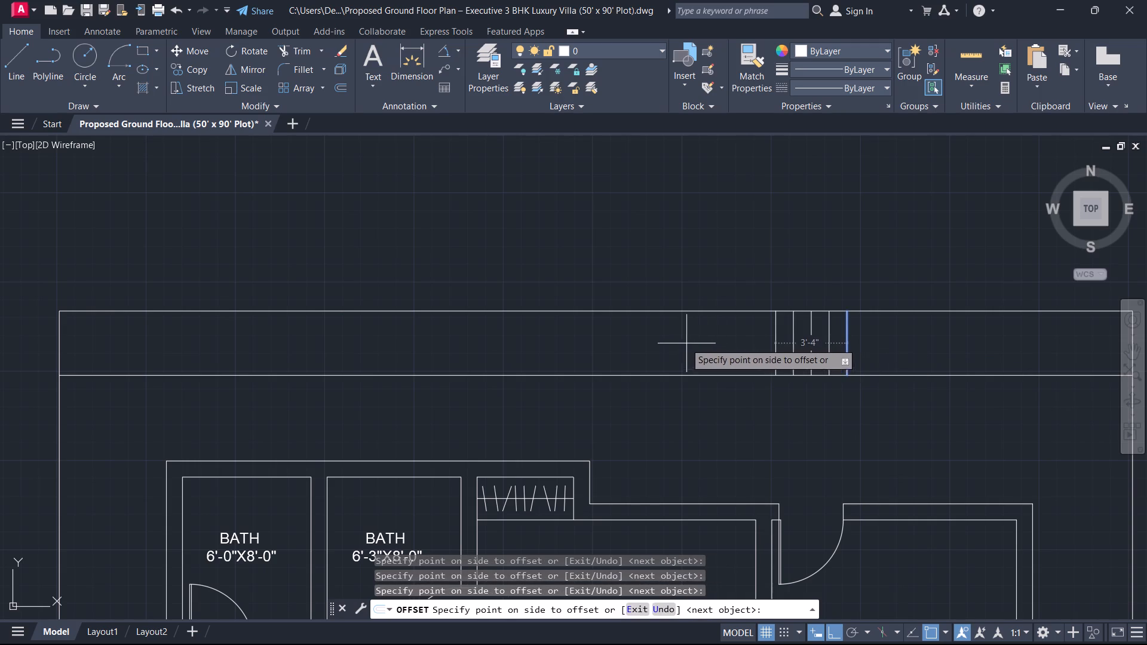
{"action": "left_click", "coordinate": [685, 343]}
{"action": "left_click", "coordinate": [658, 343]}
{"action": "left_click_drag", "start_coordinate": [650, 343], "coordinate": [642, 342]}
{"action": "left_click", "coordinate": [639, 341]}
{"action": "left_click_drag", "start_coordinate": [612, 352], "coordinate": [592, 351]}
{"action": "left_click", "coordinate": [591, 351]}
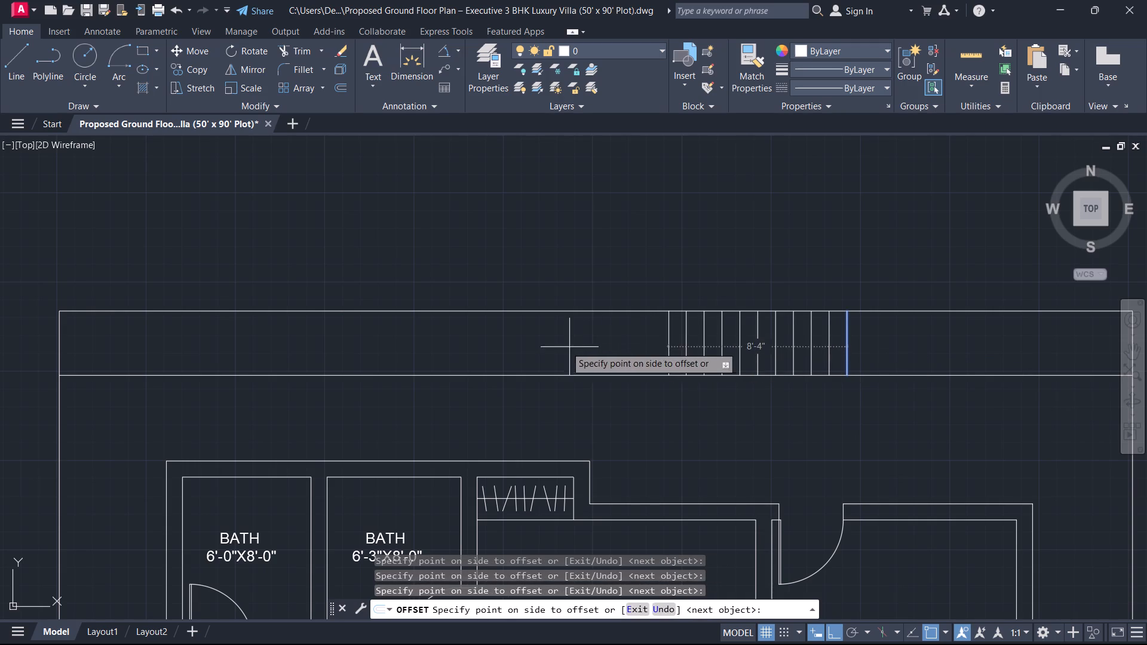
{"action": "left_click_drag", "start_coordinate": [566, 346], "coordinate": [514, 352]}
{"action": "key", "text": "Escape"}
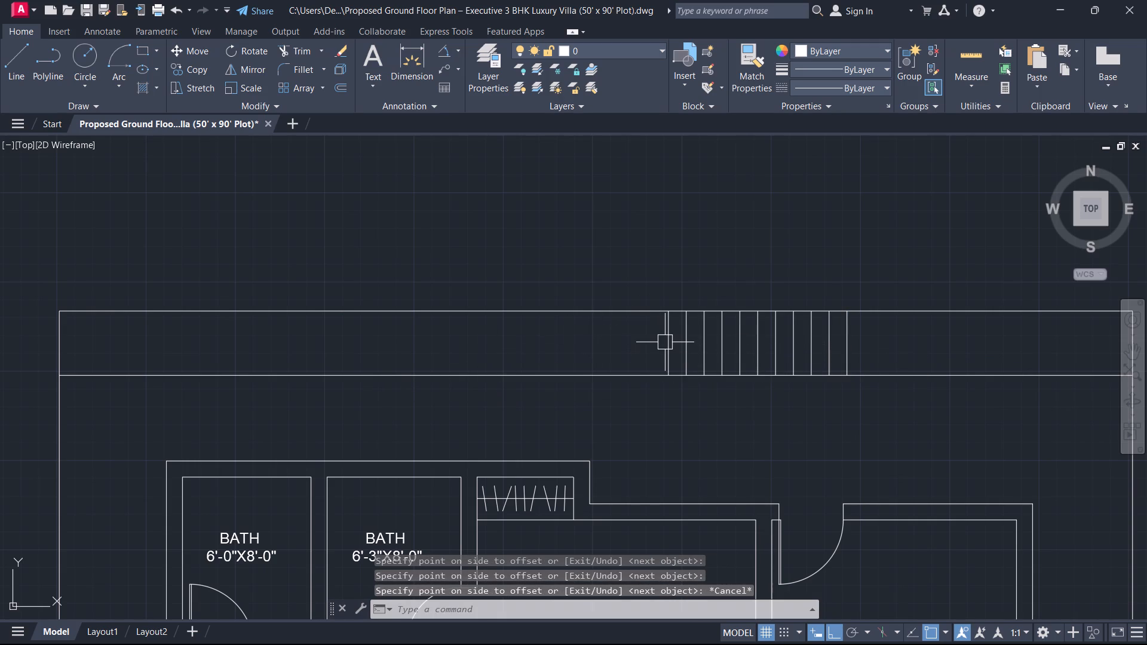
Offset the westernmost tread line another 10" to the west.
{"action": "type", "text": "O"}
{"action": "key", "text": "space"}
{"action": "key", "text": "space"}
{"action": "left_click", "coordinate": [665, 343]}
{"action": "left_click", "coordinate": [597, 340]}
{"action": "key", "text": "Escape"}
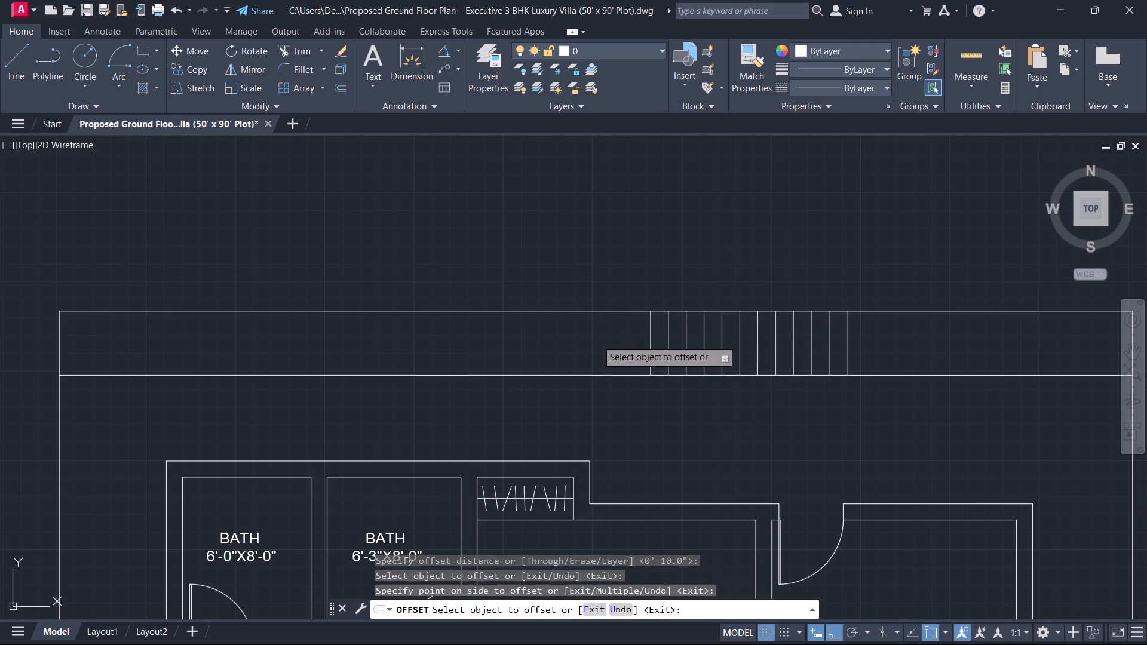
Draw a horizontal direction line from the westernmost tread's midpoint eastward across seven treads.
{"action": "type", "text": "L"}
{"action": "key", "text": "space"}
{"action": "left_click", "coordinate": [649, 342]}
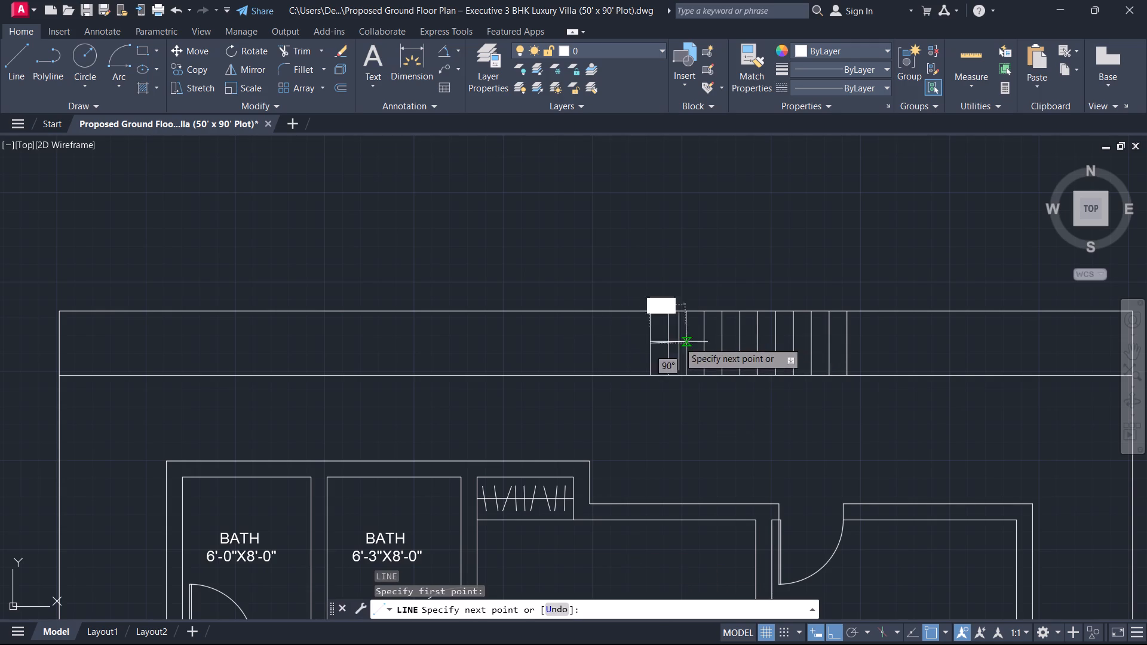
{"action": "left_click", "coordinate": [774, 337]}
{"action": "key", "text": "Escape"}
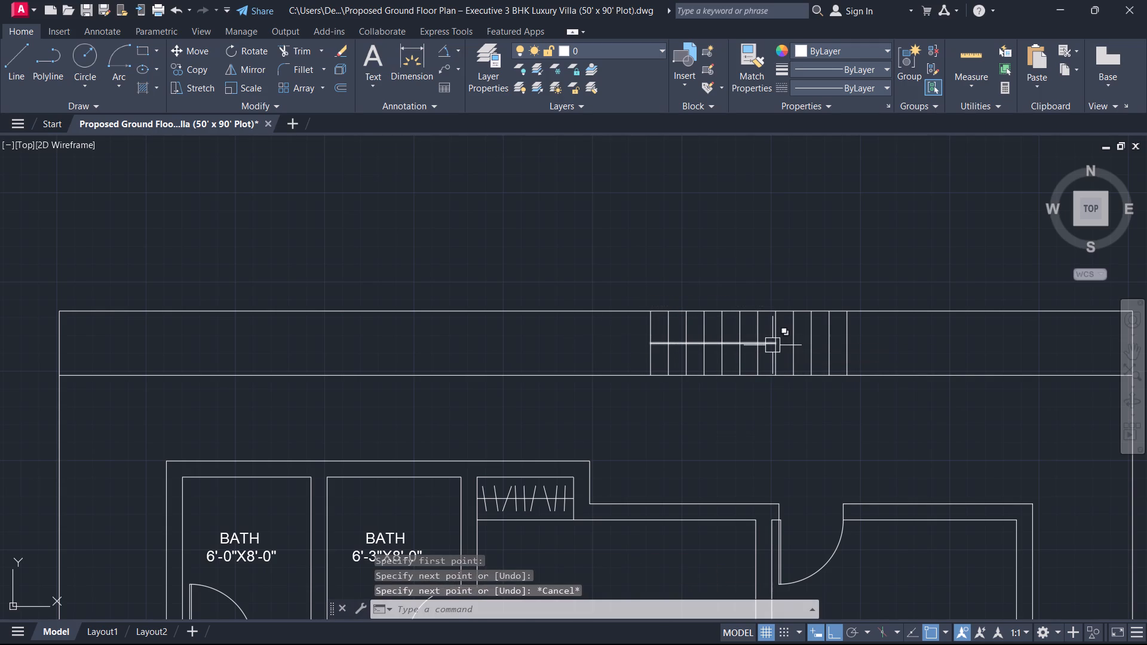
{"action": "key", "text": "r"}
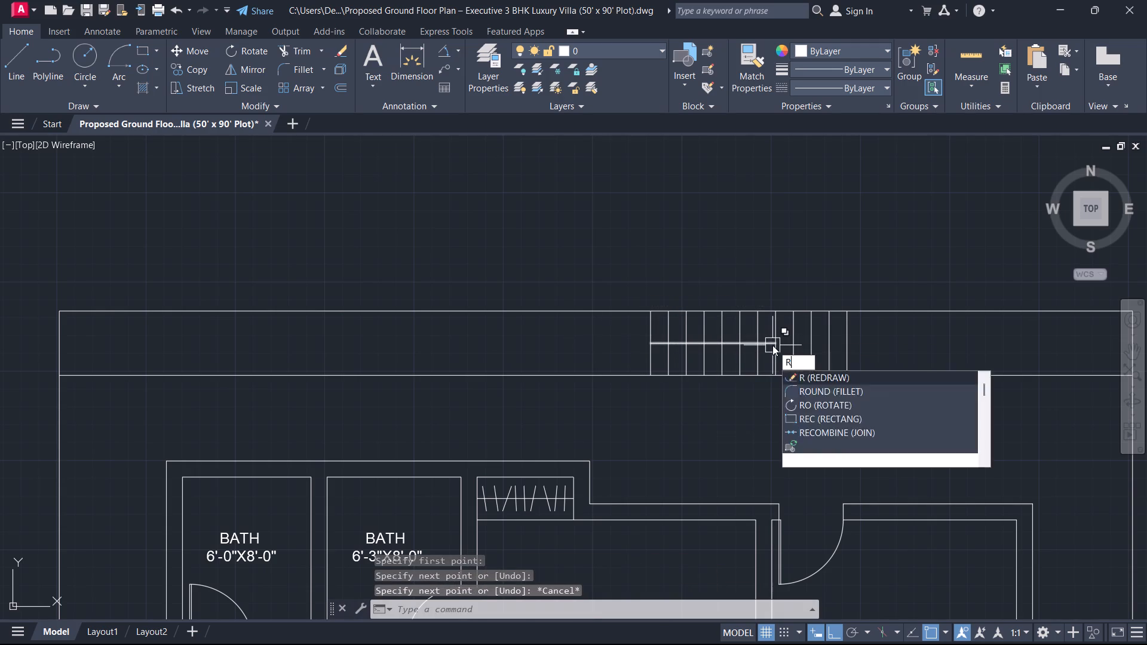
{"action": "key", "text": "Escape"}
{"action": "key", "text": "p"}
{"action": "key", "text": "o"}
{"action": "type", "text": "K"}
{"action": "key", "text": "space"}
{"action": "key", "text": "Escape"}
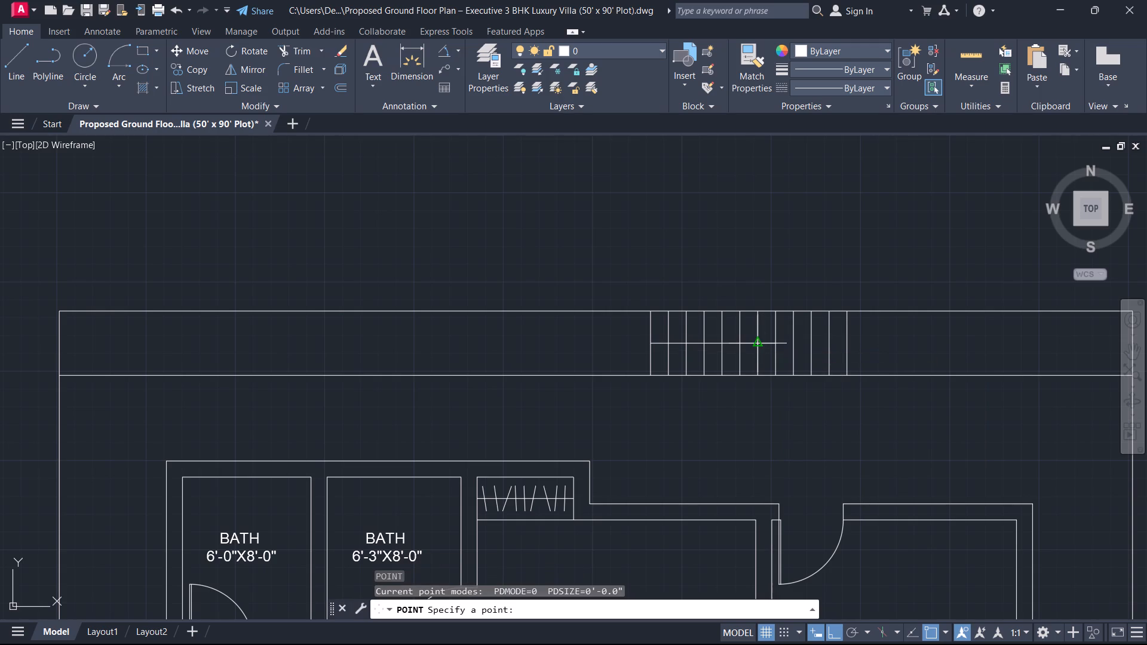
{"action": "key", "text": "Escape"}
Draw a three-sided polygon inscribed in a circle, centred on the direction line's east end and pointing east as an arrowhead.
{"action": "key", "text": "p"}
{"action": "type", "text": "OL"}
{"action": "key", "text": "space"}
{"action": "scroll", "coordinate": [776, 340], "scroll_direction": "up", "scroll_amount": 1}
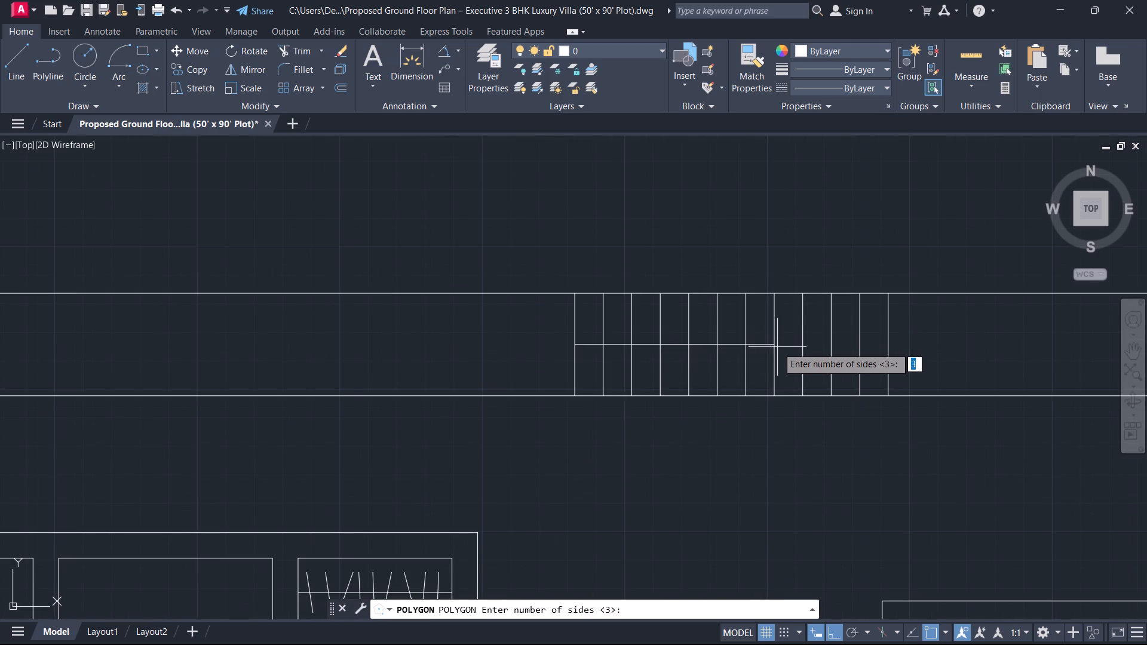
{"action": "key", "text": "space"}
{"action": "left_click", "coordinate": [771, 343]}
{"action": "scroll", "coordinate": [776, 345], "scroll_direction": "up", "scroll_amount": 4}
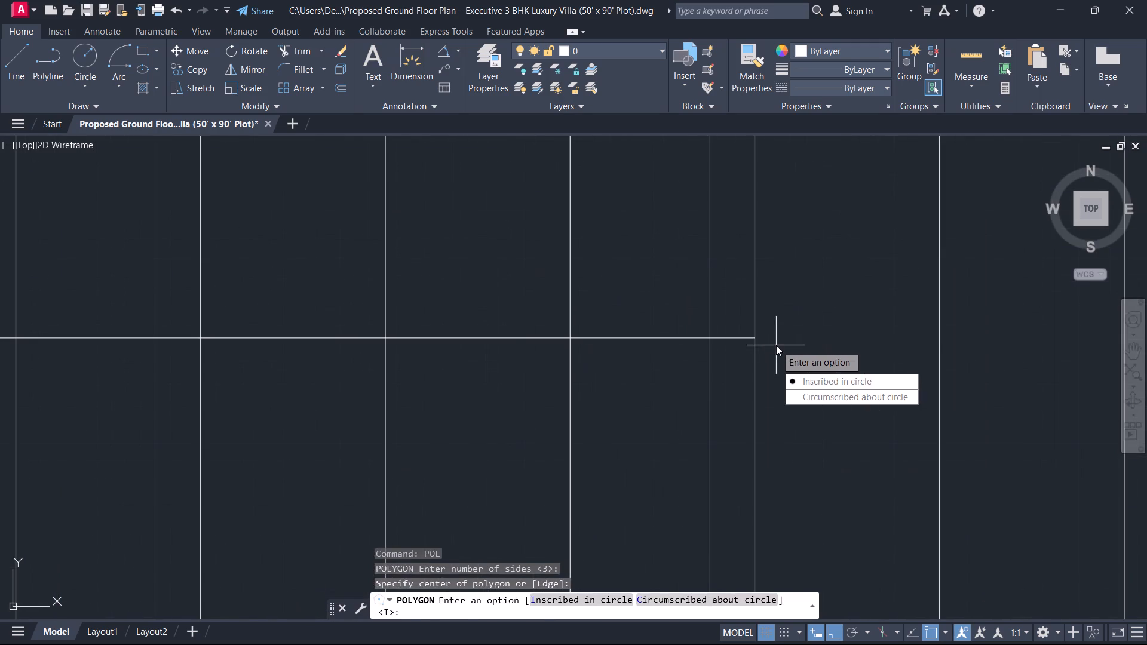
{"action": "key", "text": "space"}
{"action": "left_click", "coordinate": [799, 342]}
{"action": "key", "text": "Escape"}
Trim the direction line and tread line segments inside the triangular arrowhead.
{"action": "type", "text": "TR"}
{"action": "key", "text": "space"}
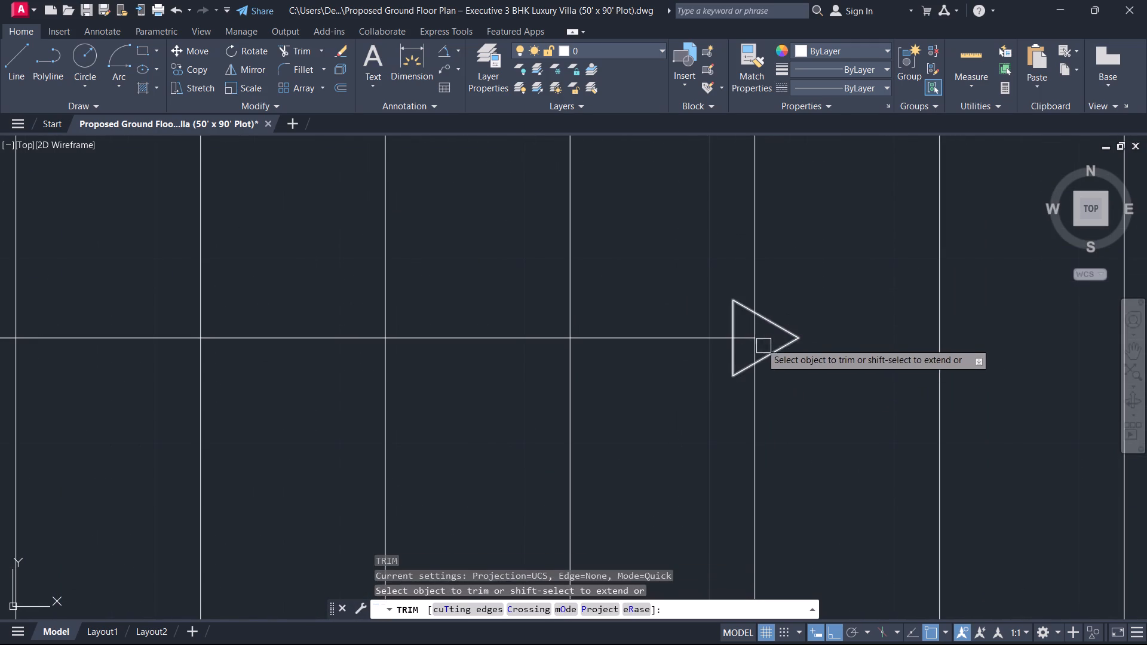
{"action": "scroll", "coordinate": [755, 330], "scroll_direction": "up", "scroll_amount": 1}
{"action": "left_click_drag", "start_coordinate": [761, 340], "coordinate": [738, 339]}
{"action": "left_click", "coordinate": [743, 340]}
{"action": "left_click", "coordinate": [758, 328]}
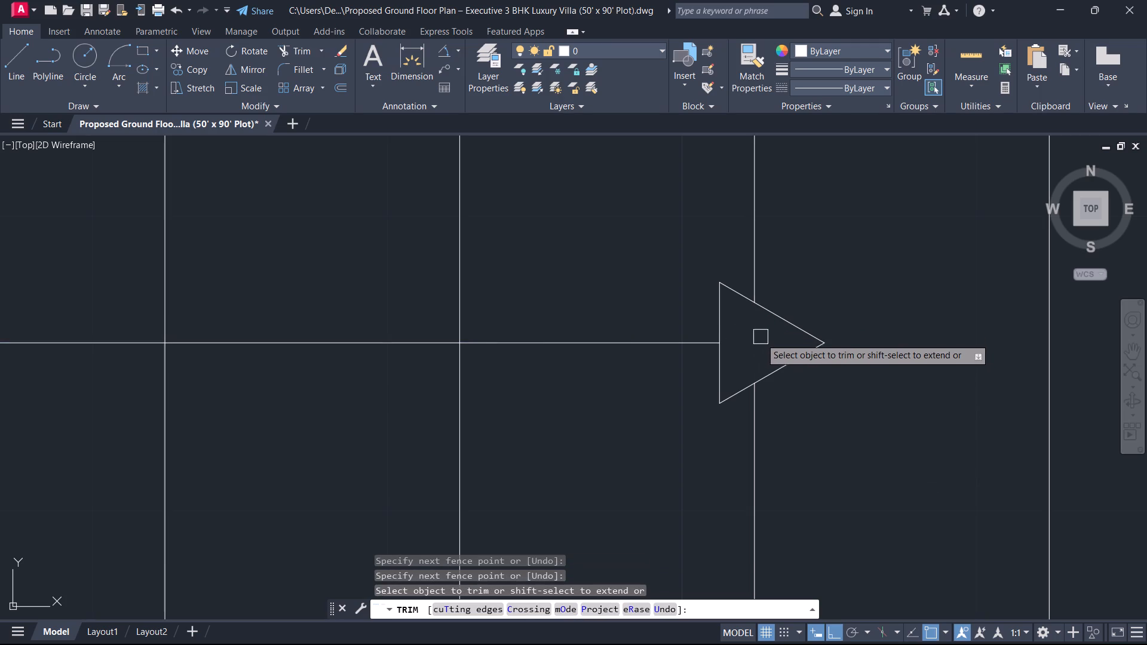
{"action": "key", "text": "Escape"}
Hatch the inside of the triangular arrowhead on the stair direction line with the SOLID pattern.
{"action": "key", "text": "h"}
{"action": "key", "text": "space"}
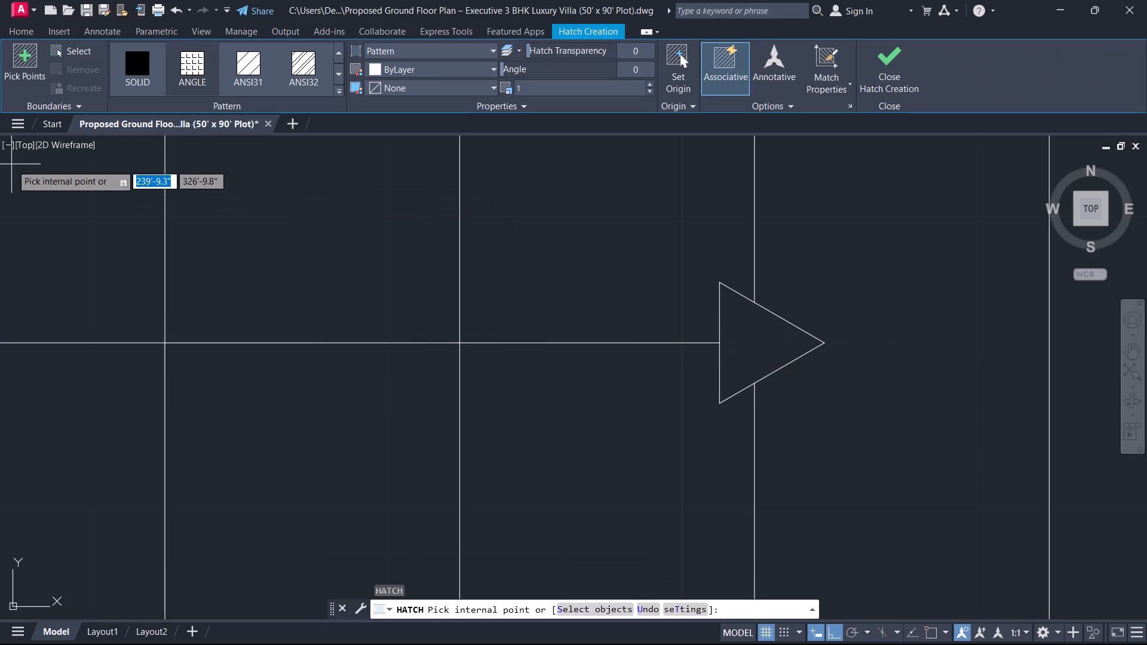
{"action": "left_click", "coordinate": [143, 80]}
{"action": "left_click", "coordinate": [750, 351]}
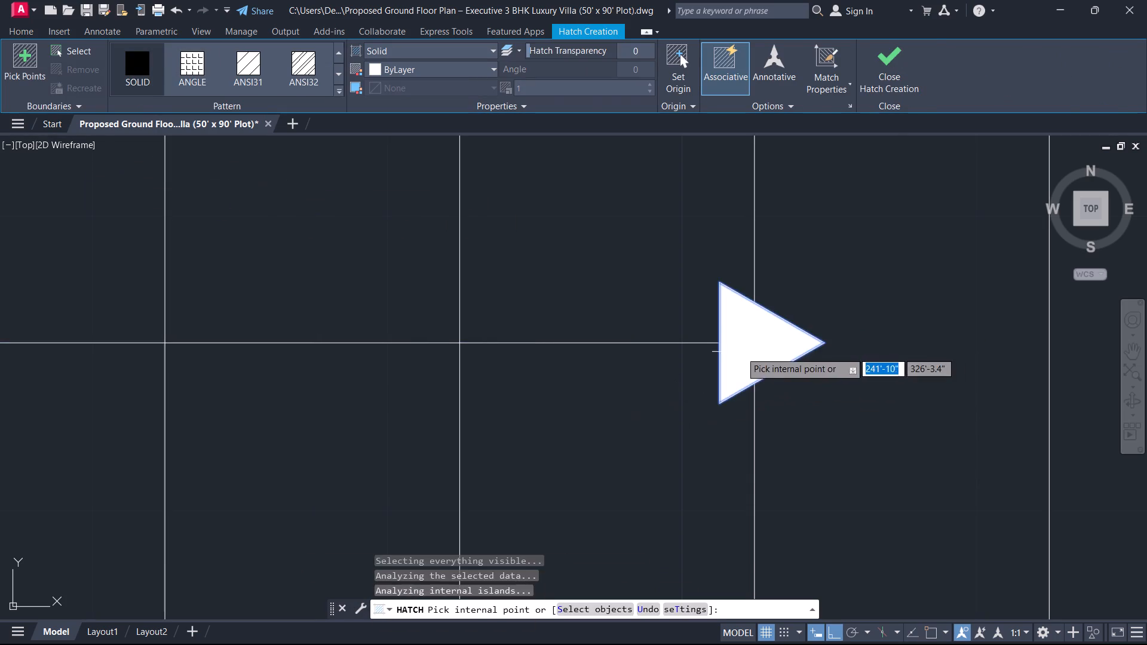
{"action": "key", "text": "Escape"}
Trim the rear staircase's south edge line where it runs past the treads on the west and east sides.
{"action": "scroll", "coordinate": [676, 373], "scroll_direction": "down", "scroll_amount": 3}
{"action": "scroll", "coordinate": [410, 464], "scroll_direction": "down", "scroll_amount": 2}
{"action": "middle_click_drag", "start_coordinate": [418, 470], "coordinate": [625, 409]}
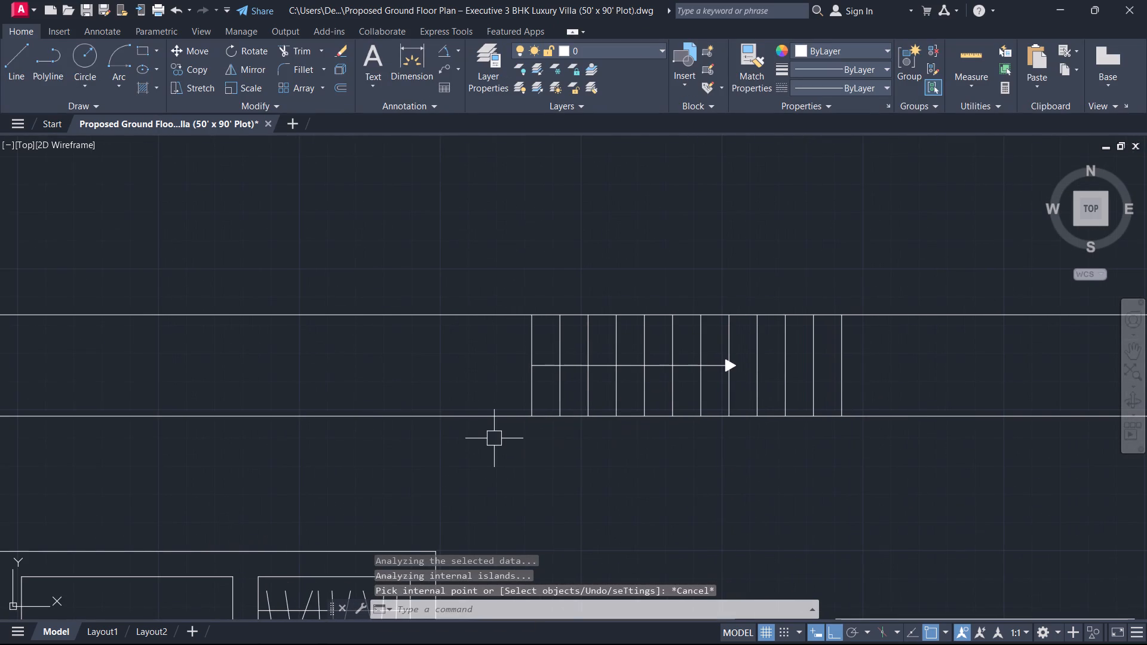
{"action": "type", "text": "TR"}
{"action": "key", "text": "space"}
{"action": "left_click_drag", "start_coordinate": [460, 419], "coordinate": [465, 410]}
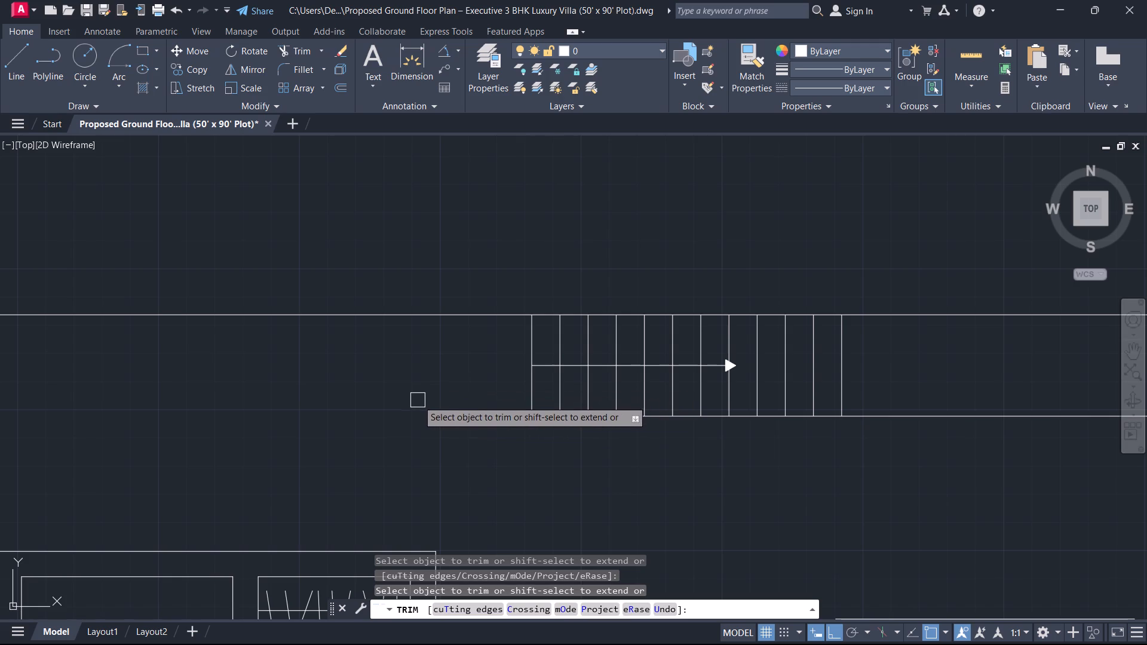
{"action": "left_click", "coordinate": [419, 405]}
{"action": "left_click", "coordinate": [775, 502]}
{"action": "left_click_drag", "start_coordinate": [658, 451], "coordinate": [1013, 406]}
{"action": "key", "text": "Escape"}
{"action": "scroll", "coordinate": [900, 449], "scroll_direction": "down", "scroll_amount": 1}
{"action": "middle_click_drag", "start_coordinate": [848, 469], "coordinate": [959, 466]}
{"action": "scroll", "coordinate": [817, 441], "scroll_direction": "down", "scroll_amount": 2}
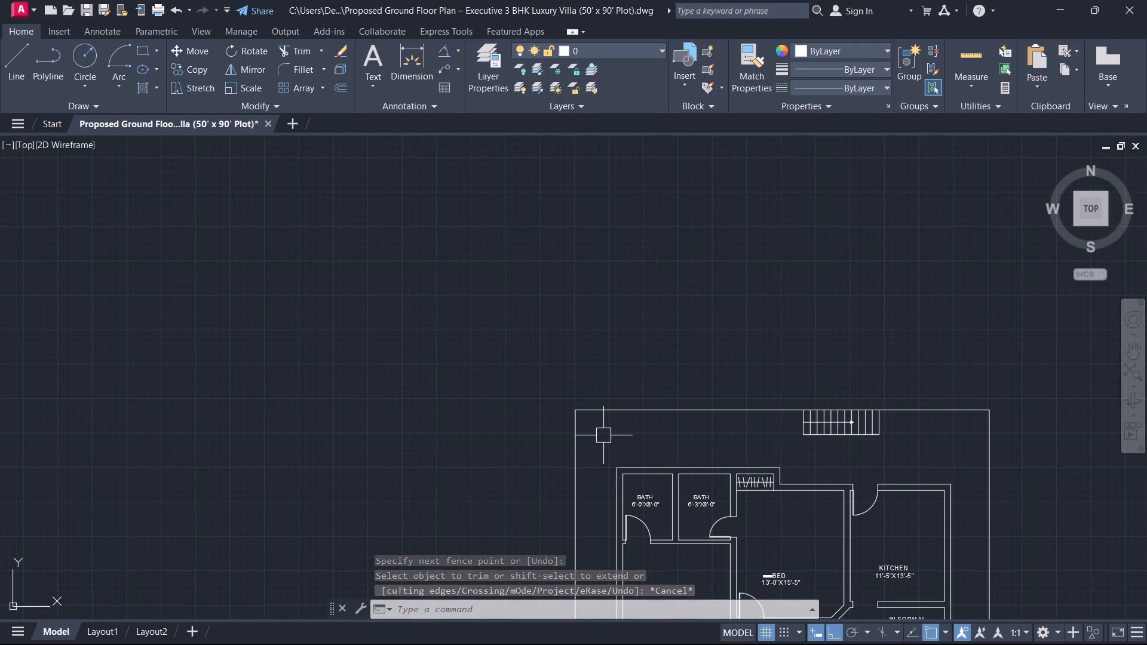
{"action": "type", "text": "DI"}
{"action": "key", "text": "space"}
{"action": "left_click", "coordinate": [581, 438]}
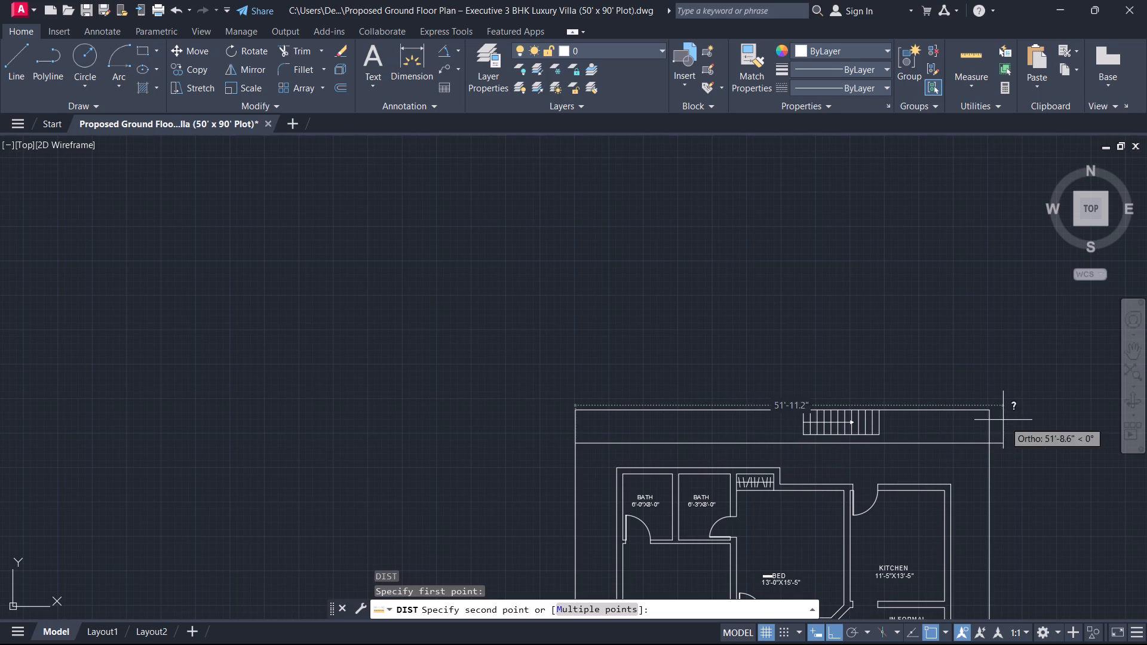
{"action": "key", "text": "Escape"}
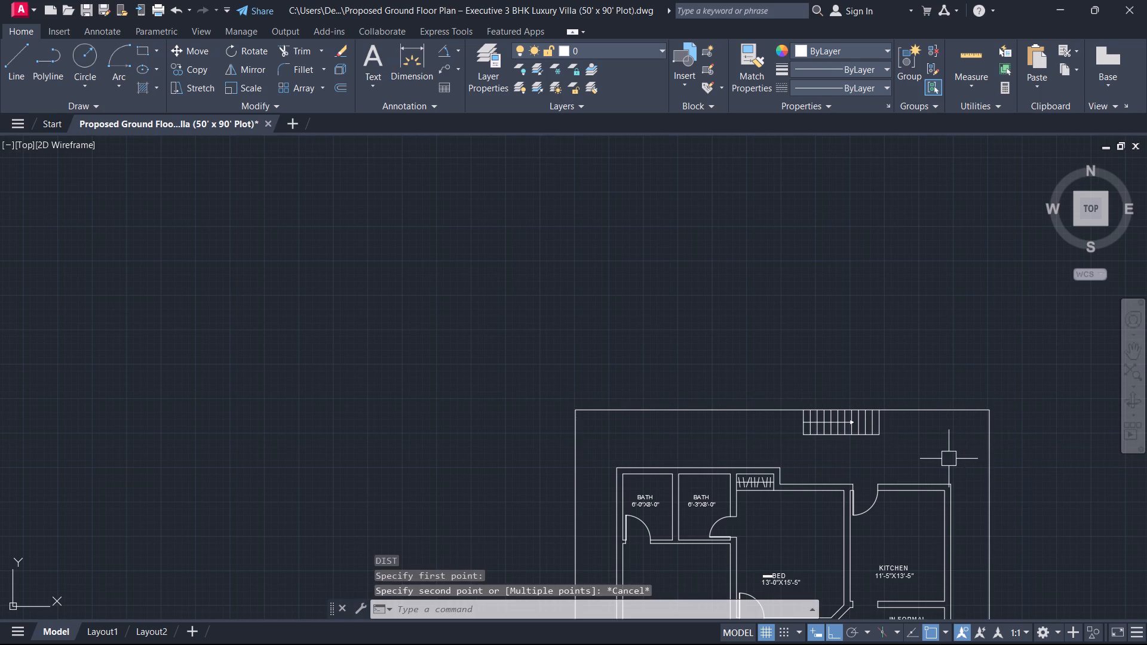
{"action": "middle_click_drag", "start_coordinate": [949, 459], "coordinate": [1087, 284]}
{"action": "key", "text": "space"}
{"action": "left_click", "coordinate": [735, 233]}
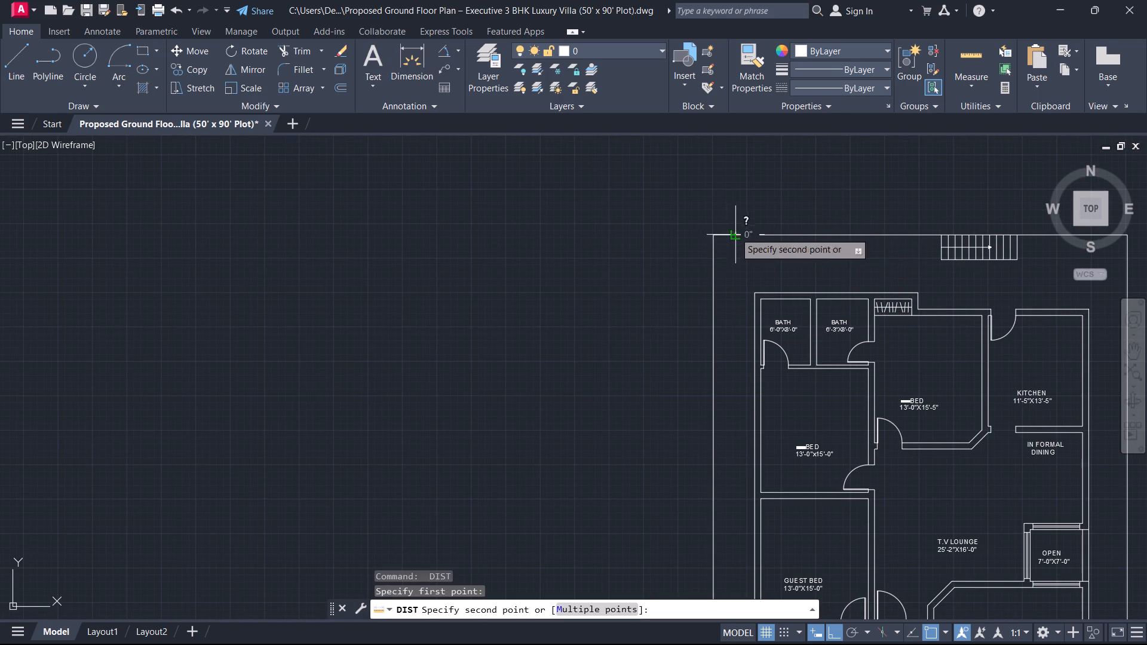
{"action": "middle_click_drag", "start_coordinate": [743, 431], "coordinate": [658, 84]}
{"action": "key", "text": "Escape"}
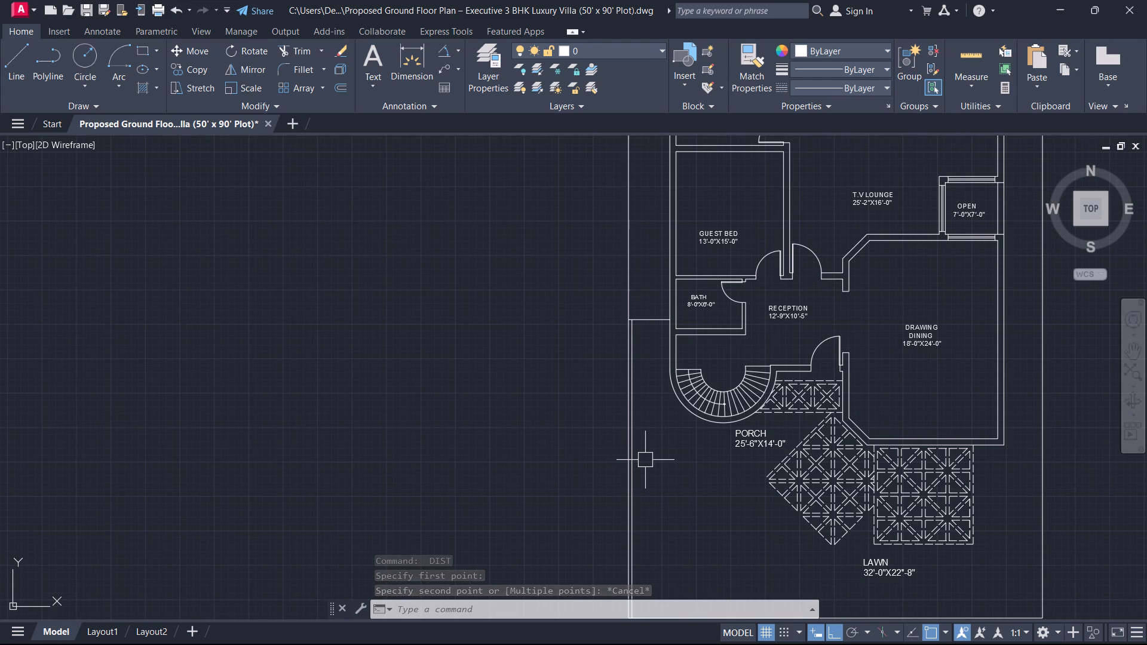
Offset the plot's north boundary line 90' to the south.
{"action": "type", "text": "O 9"}
{"action": "type", "text": "0'"}
{"action": "key", "text": "Return"}
{"action": "scroll", "coordinate": [672, 466], "scroll_direction": "down", "scroll_amount": 1}
{"action": "scroll", "coordinate": [729, 353], "scroll_direction": "down", "scroll_amount": 1}
{"action": "middle_click_drag", "start_coordinate": [729, 353], "coordinate": [743, 450]}
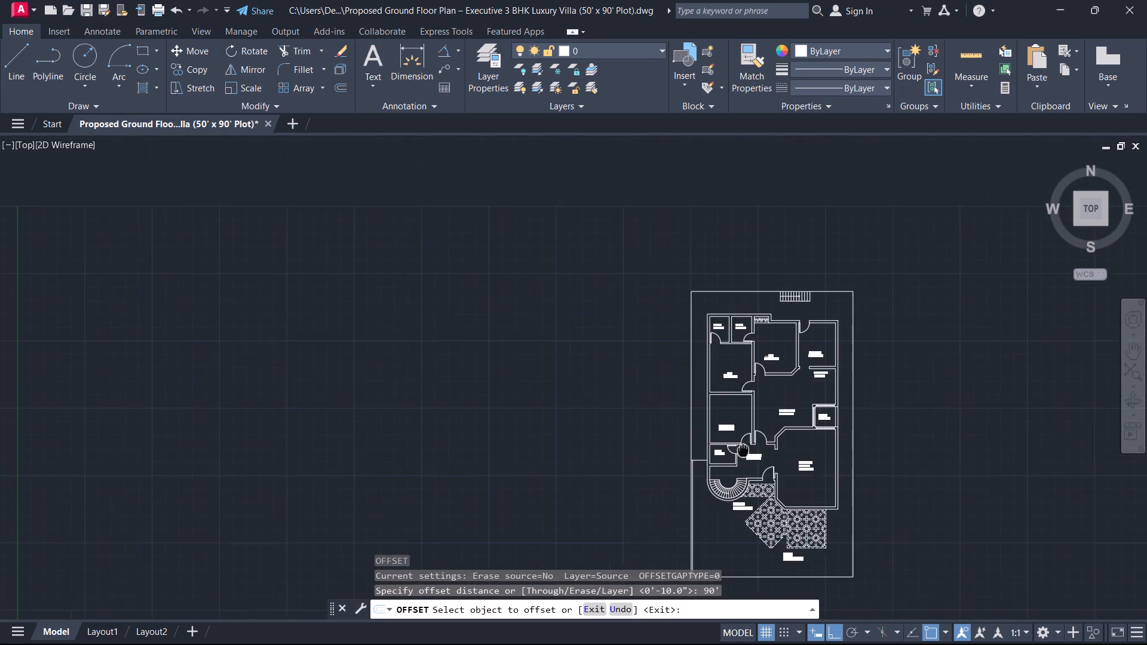
{"action": "middle_click_drag", "start_coordinate": [743, 450], "coordinate": [742, 459]}
{"action": "scroll", "coordinate": [722, 340], "scroll_direction": "up", "scroll_amount": 2}
{"action": "left_click", "coordinate": [757, 252]}
{"action": "scroll", "coordinate": [752, 310], "scroll_direction": "down", "scroll_amount": 1}
{"action": "middle_click_drag", "start_coordinate": [752, 310], "coordinate": [789, 159]}
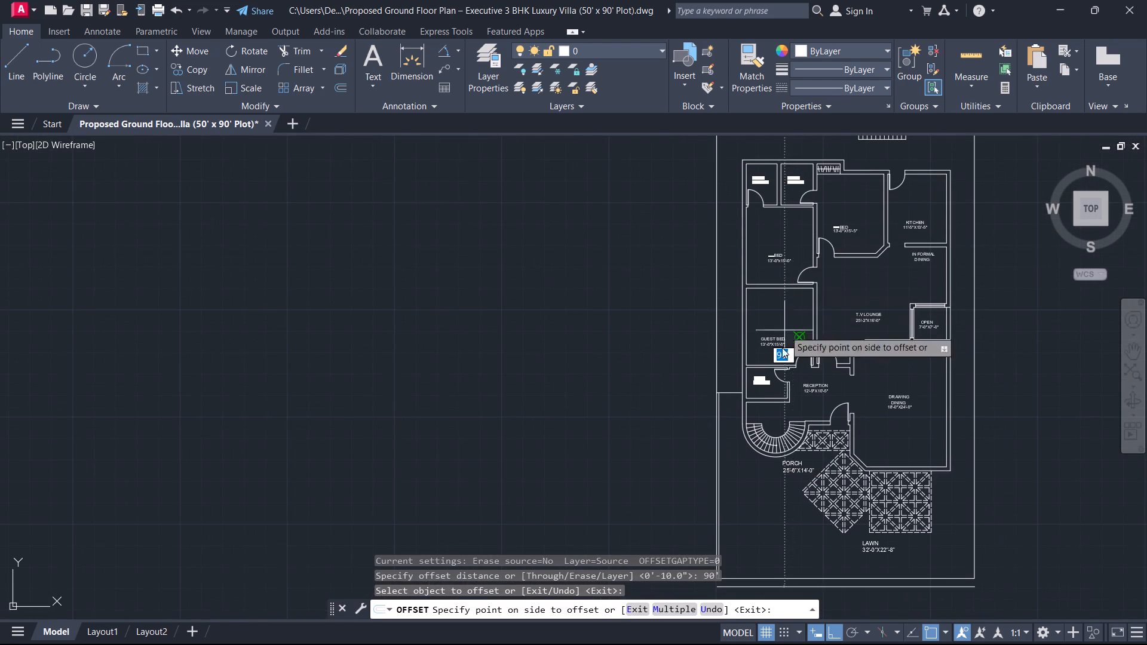
{"action": "left_click", "coordinate": [757, 496]}
{"action": "scroll", "coordinate": [768, 515], "scroll_direction": "up", "scroll_amount": 1}
{"action": "middle_click_drag", "start_coordinate": [764, 481], "coordinate": [780, 265]}
{"action": "scroll", "coordinate": [742, 388], "scroll_direction": "up", "scroll_amount": 1}
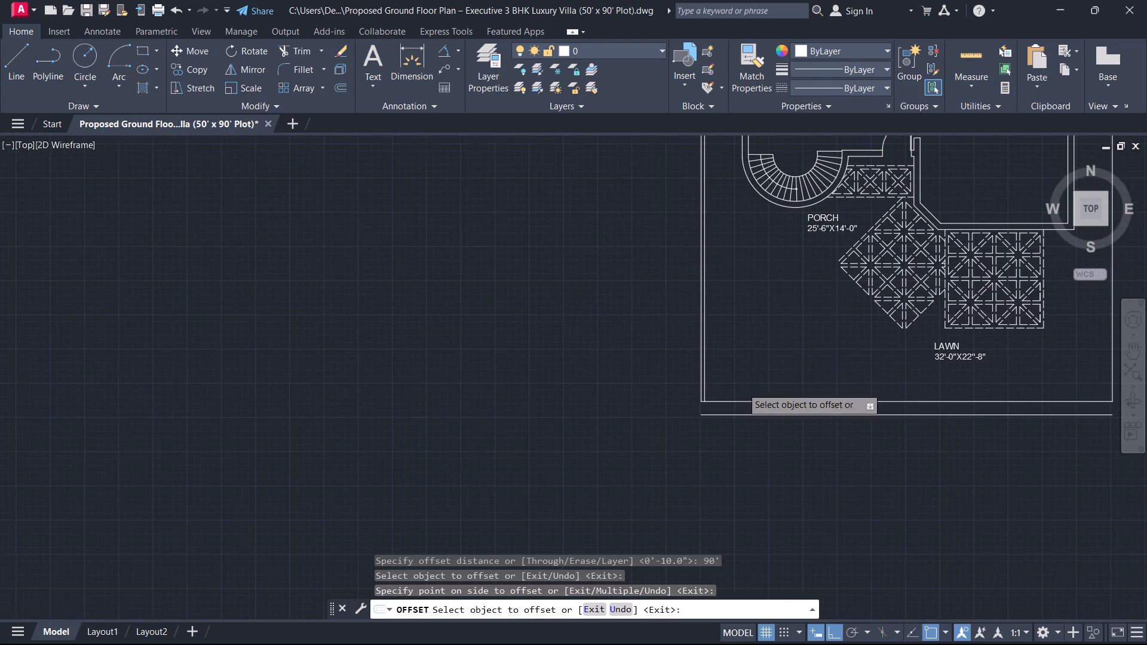
{"action": "middle_click_drag", "start_coordinate": [729, 378], "coordinate": [609, 324]}
{"action": "key", "text": "Escape"}
Erase the old south boundary line just north of the newly offset line.
{"action": "scroll", "coordinate": [644, 348], "scroll_direction": "down", "scroll_amount": 2}
{"action": "left_click", "coordinate": [647, 352]}
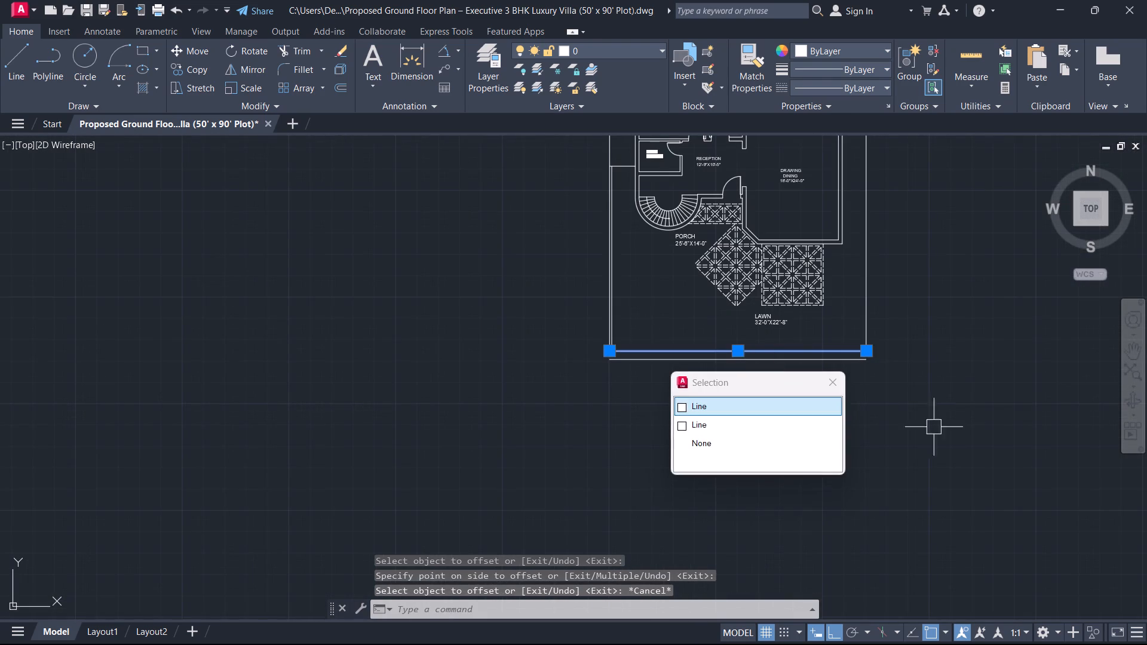
{"action": "key", "text": "Delete"}
Extend the west and east boundary lines, including the inner west line, to the new south boundary.
{"action": "key", "text": "e"}
{"action": "key", "text": "x"}
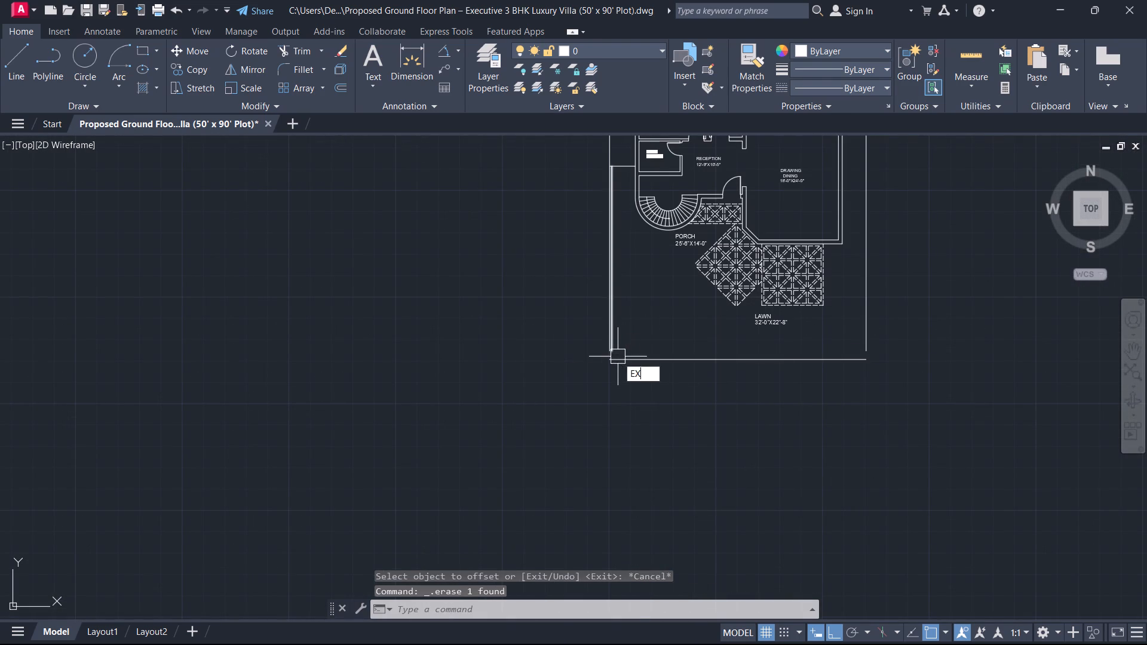
{"action": "key", "text": "space"}
{"action": "left_click", "coordinate": [552, 327]}
{"action": "left_click", "coordinate": [704, 344]}
{"action": "left_click", "coordinate": [875, 318]}
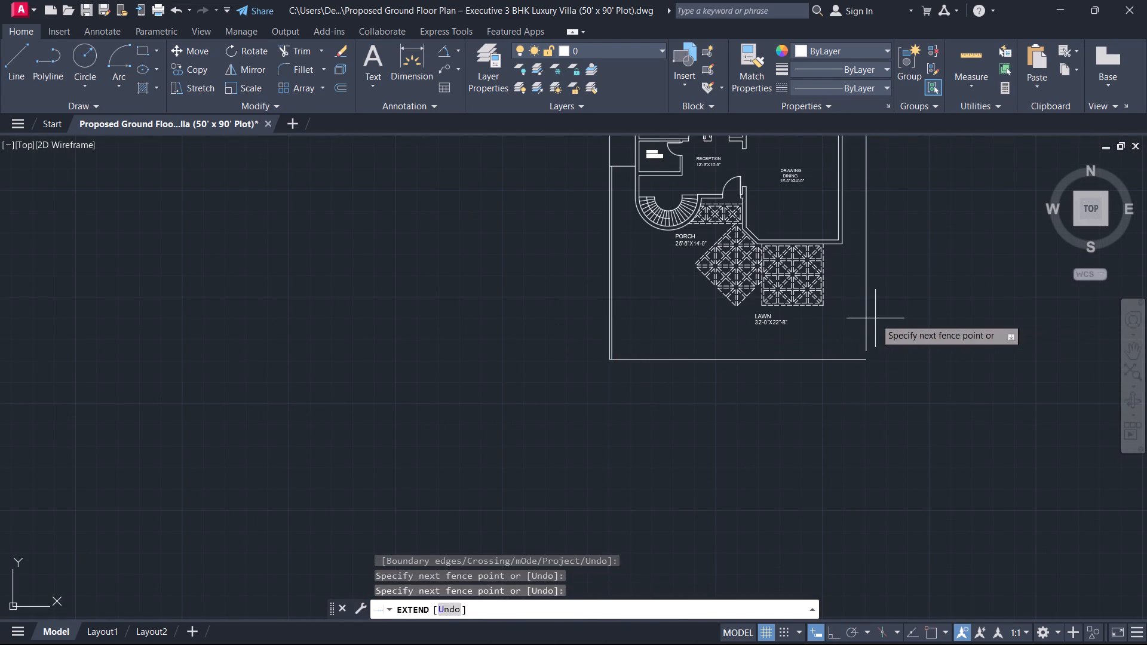
{"action": "left_click", "coordinate": [857, 328]}
{"action": "key", "text": "Escape"}
Examine the whole ground floor plan and its adjusted plot boundary.
{"action": "scroll", "coordinate": [769, 360], "scroll_direction": "down", "scroll_amount": 1}
{"action": "scroll", "coordinate": [710, 361], "scroll_direction": "up", "scroll_amount": 2}
{"action": "middle_click_drag", "start_coordinate": [679, 300], "coordinate": [650, 469]}
{"action": "scroll", "coordinate": [697, 318], "scroll_direction": "up", "scroll_amount": 1}
{"action": "scroll", "coordinate": [535, 285], "scroll_direction": "down", "scroll_amount": 1}
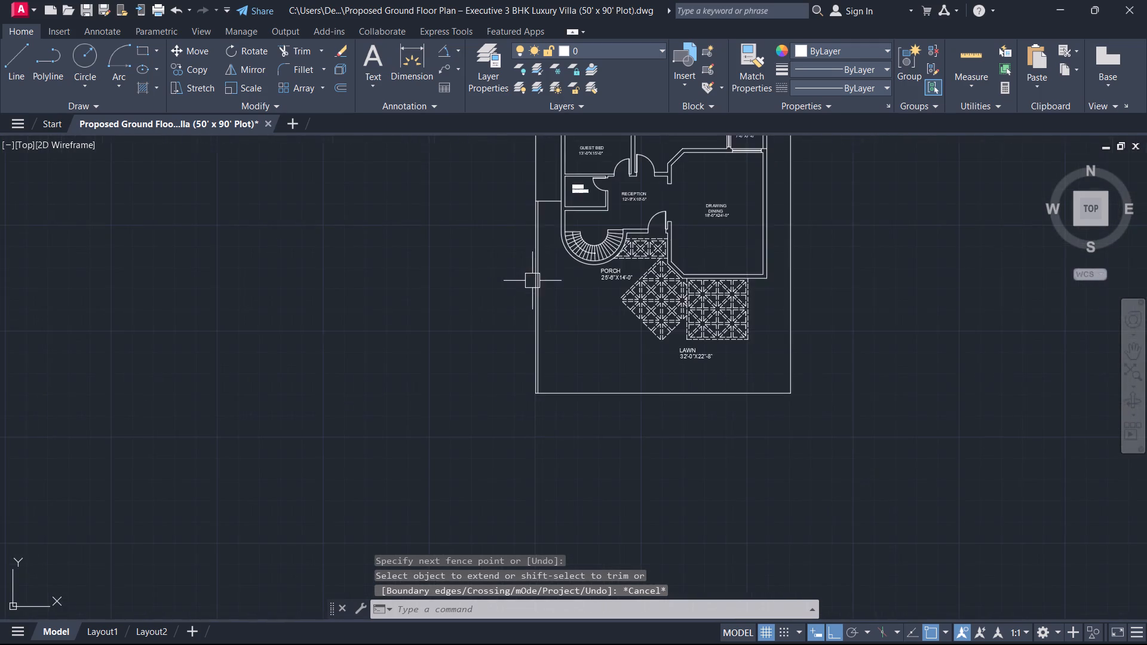
{"action": "scroll", "coordinate": [532, 281], "scroll_direction": "down", "scroll_amount": 1}
{"action": "middle_click_drag", "start_coordinate": [546, 254], "coordinate": [571, 372]}
{"action": "scroll", "coordinate": [547, 253], "scroll_direction": "down", "scroll_amount": 1}
{"action": "scroll", "coordinate": [571, 375], "scroll_direction": "down", "scroll_amount": 2}
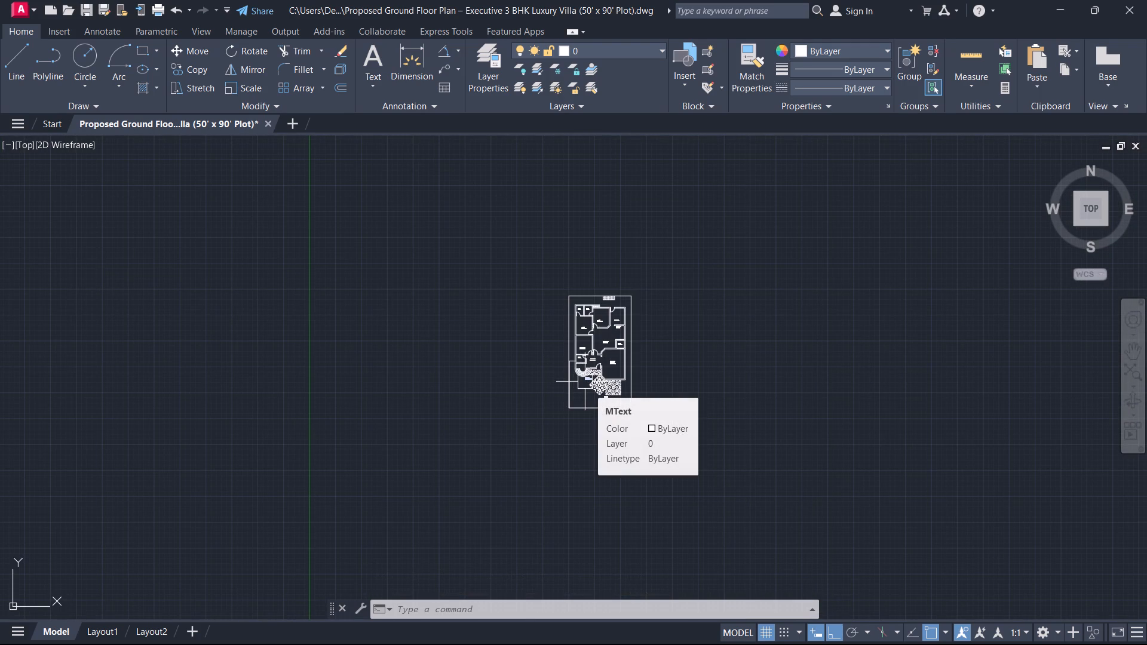
{"action": "scroll", "coordinate": [604, 332], "scroll_direction": "up", "scroll_amount": 3}
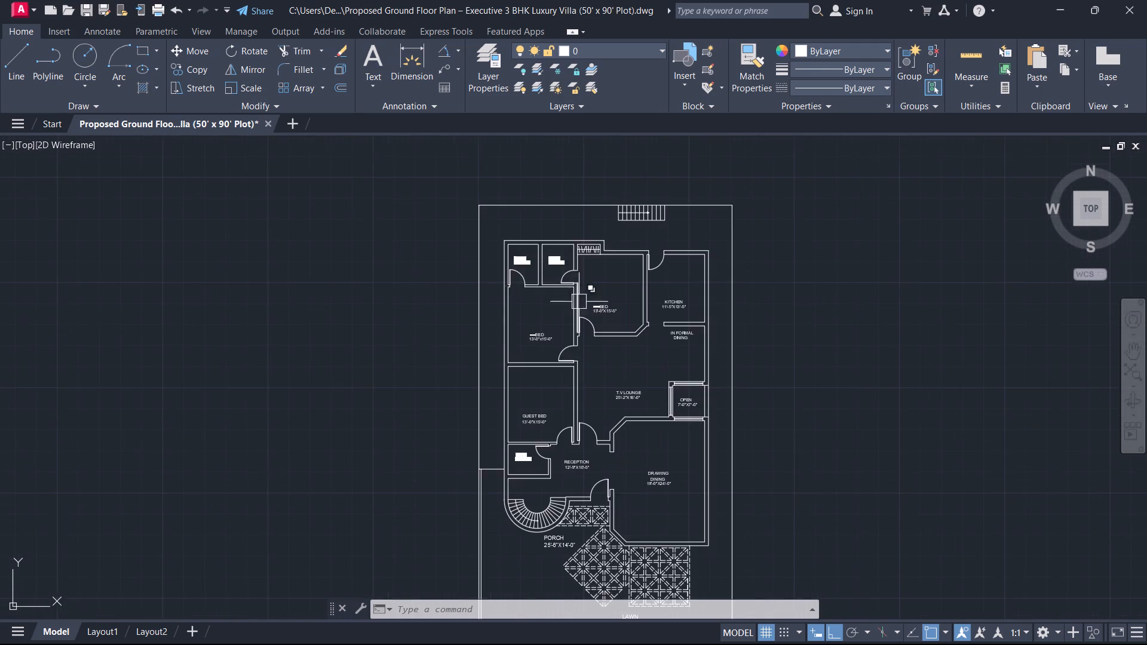
Add multiline text "UP" at 6" height, west of the rear staircase.
{"action": "scroll", "coordinate": [563, 219], "scroll_direction": "up", "scroll_amount": 3}
{"action": "middle_click_drag", "start_coordinate": [568, 300], "coordinate": [566, 314]}
{"action": "middle_click_drag", "start_coordinate": [675, 244], "coordinate": [626, 295]}
{"action": "key", "text": "t"}
{"action": "key", "text": "space"}
{"action": "scroll", "coordinate": [662, 244], "scroll_direction": "up", "scroll_amount": 1}
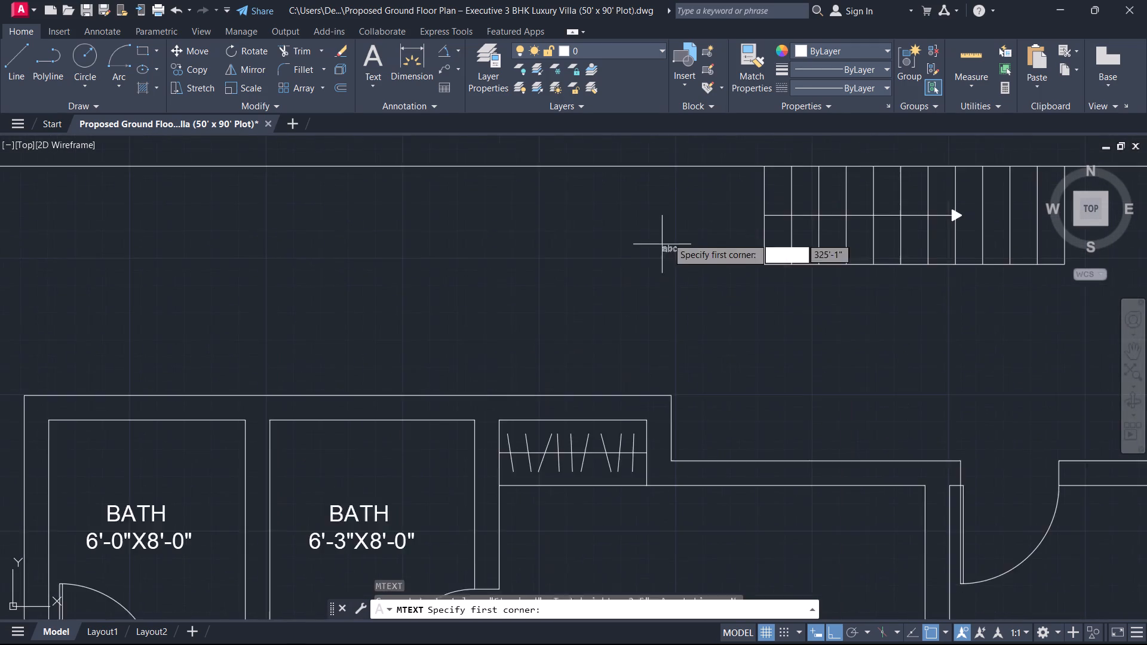
{"action": "scroll", "coordinate": [667, 238], "scroll_direction": "up", "scroll_amount": 1}
{"action": "middle_click_drag", "start_coordinate": [668, 220], "coordinate": [643, 314]}
{"action": "left_click_drag", "start_coordinate": [631, 277], "coordinate": [660, 296]}
{"action": "left_click", "coordinate": [750, 348]}
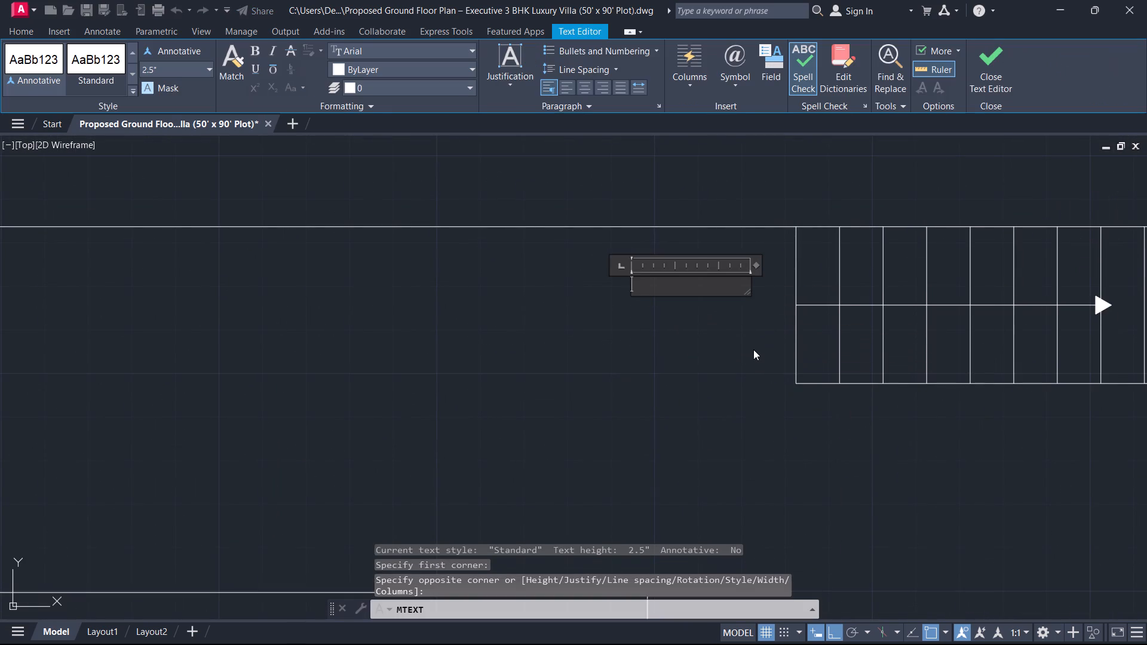
{"action": "type", "text": "UP"}
{"action": "key", "text": "ctrl+a"}
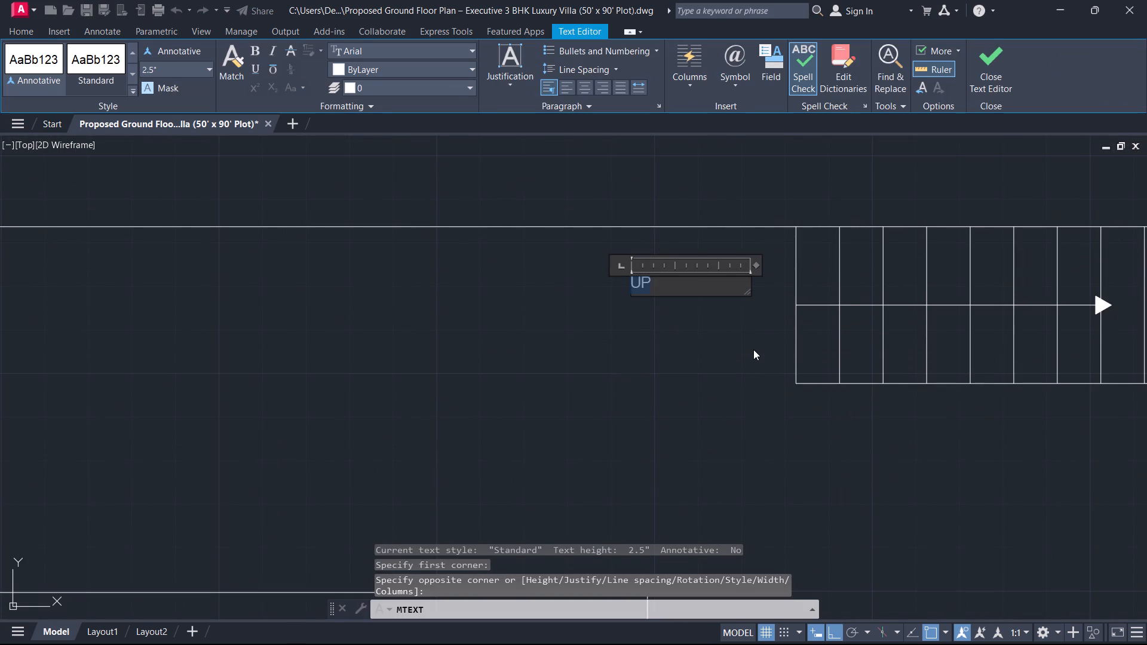
{"action": "left_click", "coordinate": [185, 72]}
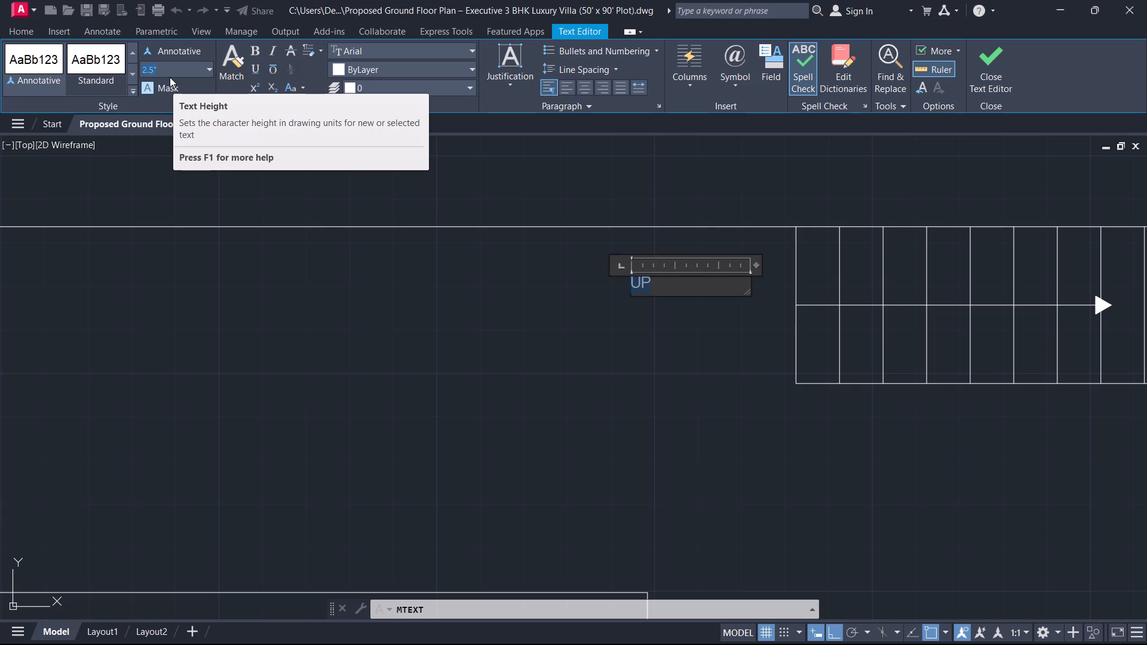
{"action": "key", "text": "6"}
{"action": "key", "text": "Return"}
{"action": "left_click", "coordinate": [996, 60]}
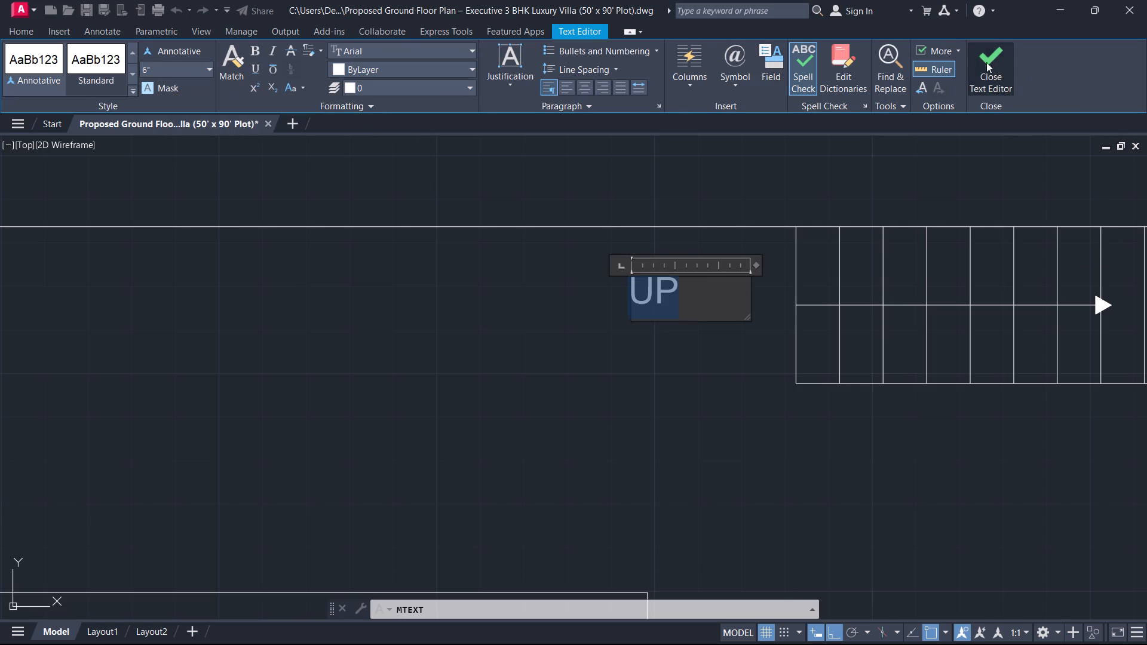
Move the "UP" label beside the west end of the stair direction line, with Ortho off.
{"action": "scroll", "coordinate": [749, 278], "scroll_direction": "up", "scroll_amount": 2}
{"action": "left_click_drag", "start_coordinate": [699, 308], "coordinate": [674, 298]}
{"action": "left_click", "coordinate": [453, 250]}
{"action": "type", "text": "M"}
{"action": "key", "text": "space"}
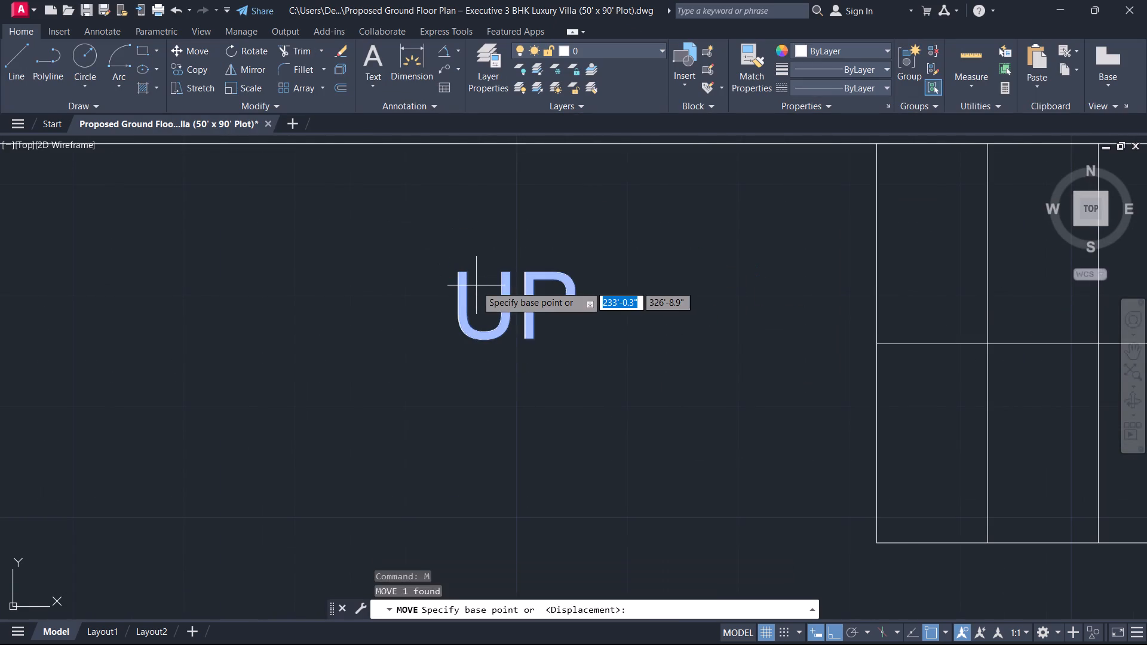
{"action": "scroll", "coordinate": [476, 285], "scroll_direction": "up", "scroll_amount": 1}
{"action": "left_click", "coordinate": [496, 291]}
{"action": "key", "text": "F8"}
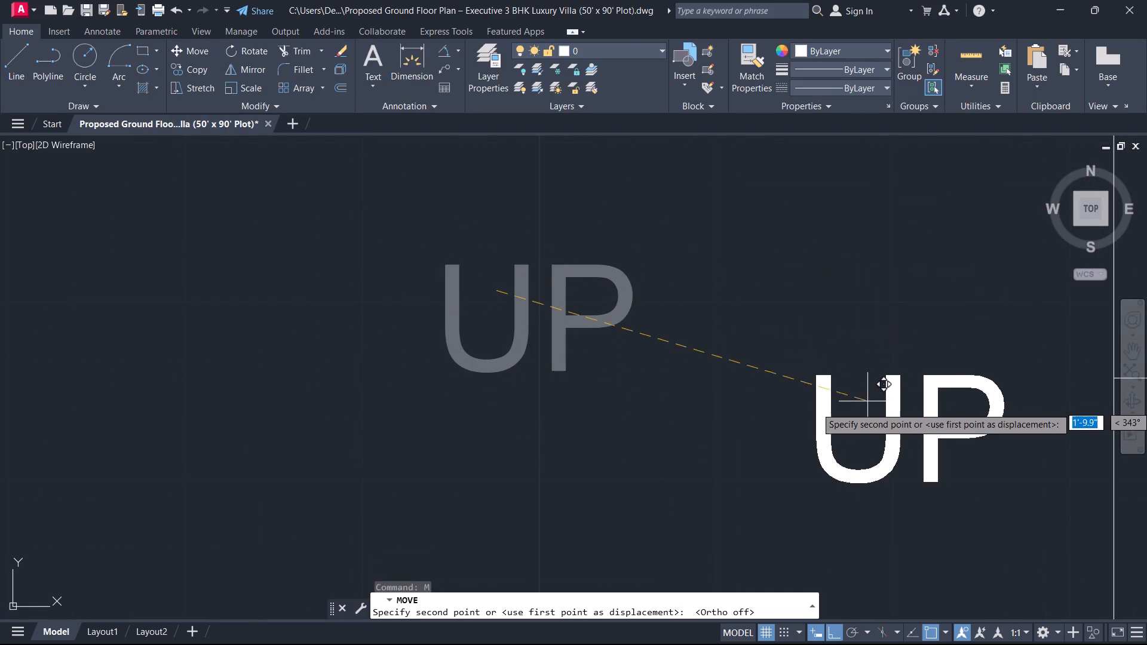
{"action": "left_click", "coordinate": [939, 364]}
{"action": "key", "text": "Escape"}
Add multiline text "PASSAGE 7'-0" WIDE" in the rear passage, north of the two baths.
{"action": "scroll", "coordinate": [891, 391], "scroll_direction": "up", "scroll_amount": 1}
{"action": "scroll", "coordinate": [877, 391], "scroll_direction": "down", "scroll_amount": 4}
{"action": "scroll", "coordinate": [749, 373], "scroll_direction": "down", "scroll_amount": 4}
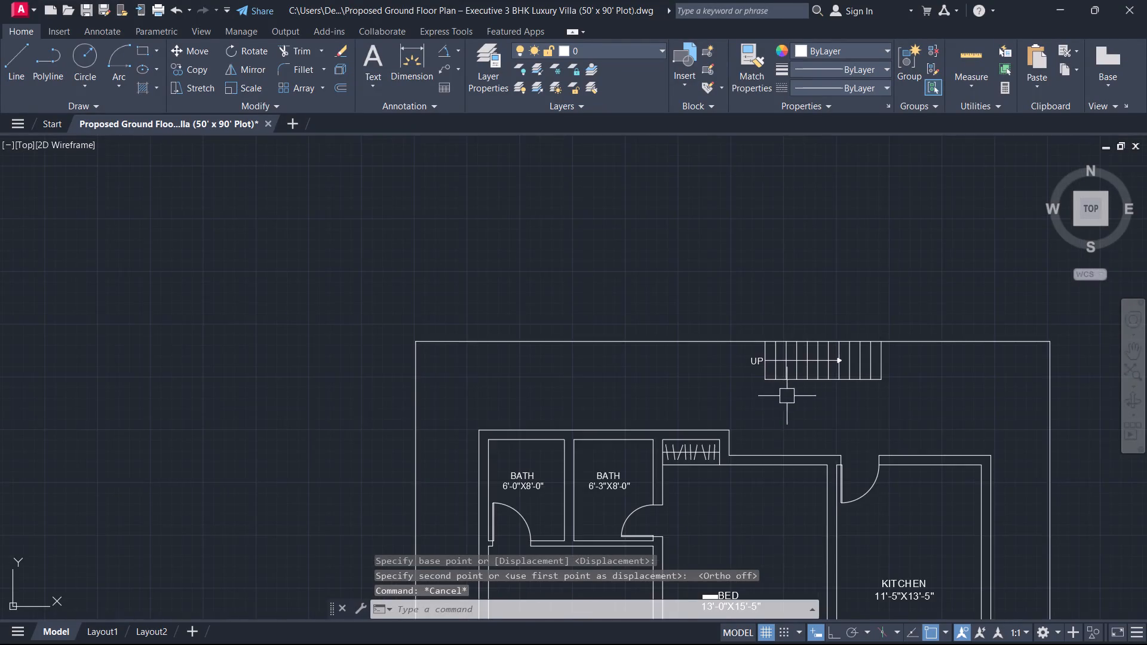
{"action": "middle_click_drag", "start_coordinate": [789, 389], "coordinate": [689, 349]}
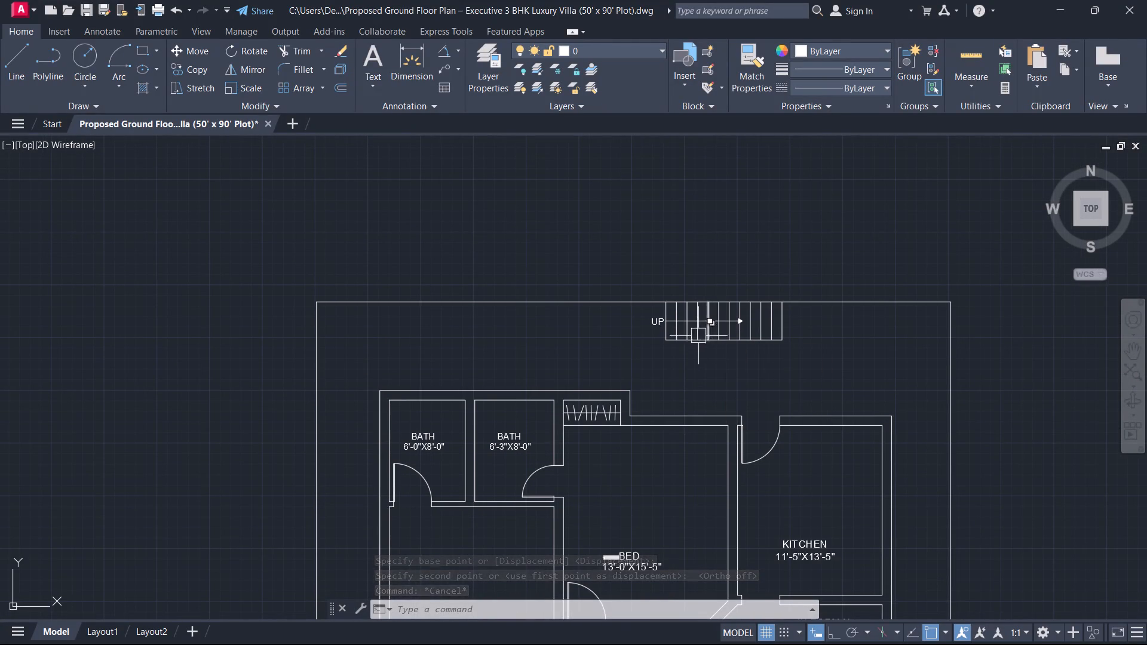
{"action": "scroll", "coordinate": [694, 338], "scroll_direction": "down", "scroll_amount": 1}
{"action": "scroll", "coordinate": [594, 347], "scroll_direction": "down", "scroll_amount": 1}
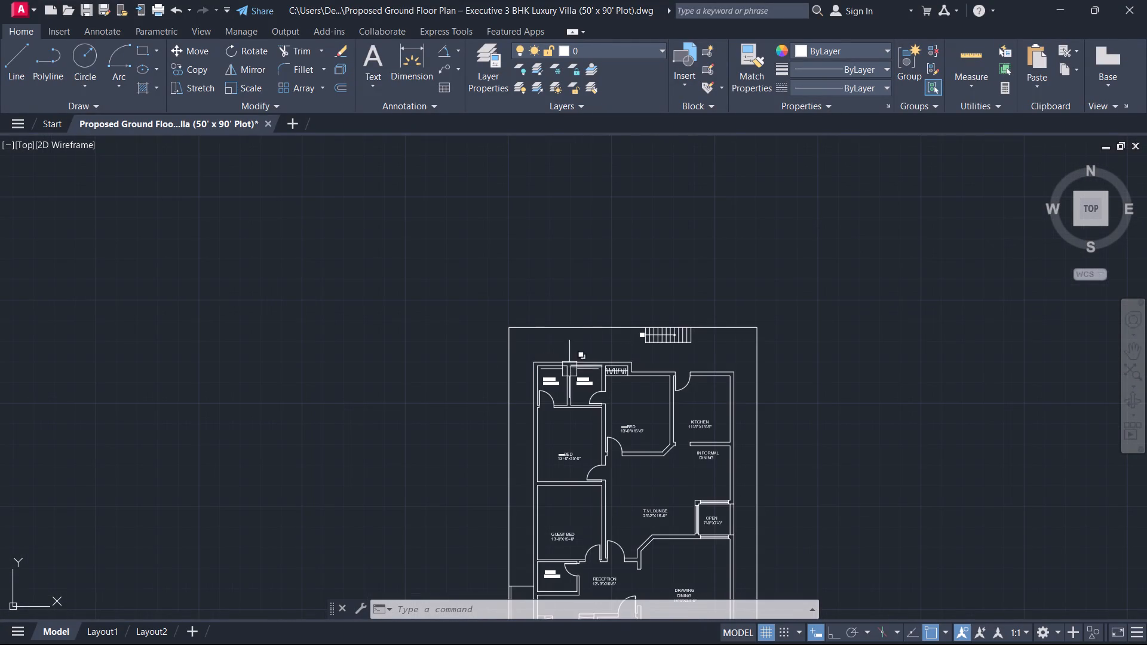
{"action": "middle_click_drag", "start_coordinate": [566, 393], "coordinate": [655, 282]}
{"action": "scroll", "coordinate": [633, 311], "scroll_direction": "up", "scroll_amount": 1}
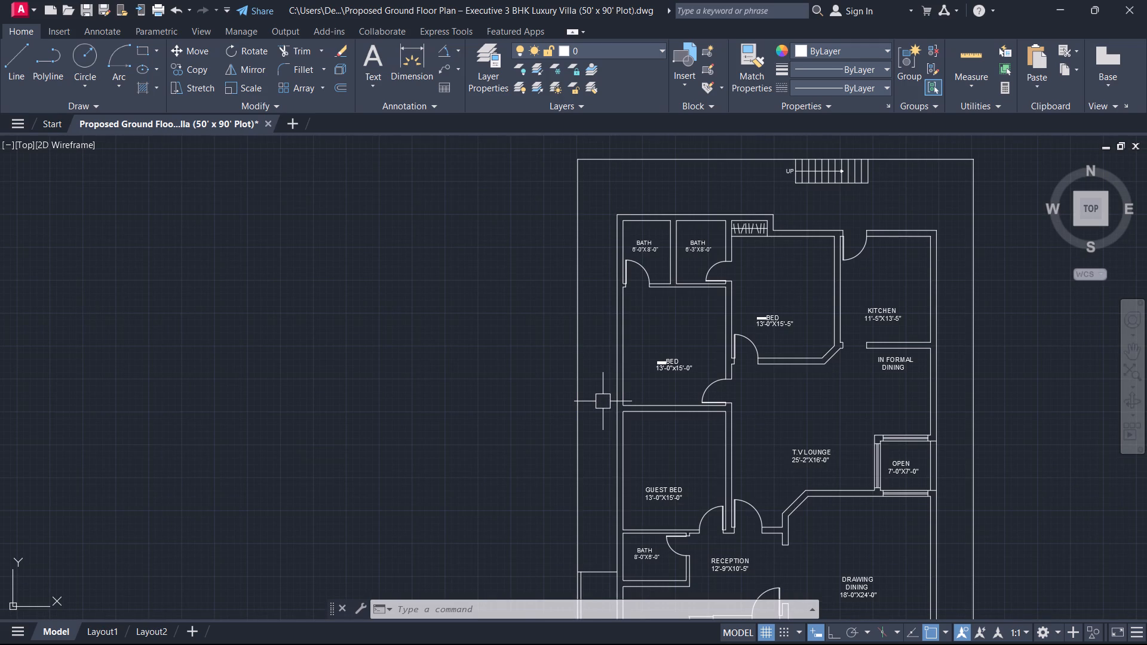
{"action": "type", "text": "T"}
{"action": "key", "text": "space"}
{"action": "scroll", "coordinate": [609, 368], "scroll_direction": "up", "scroll_amount": 1}
{"action": "middle_click_drag", "start_coordinate": [623, 344], "coordinate": [594, 545]}
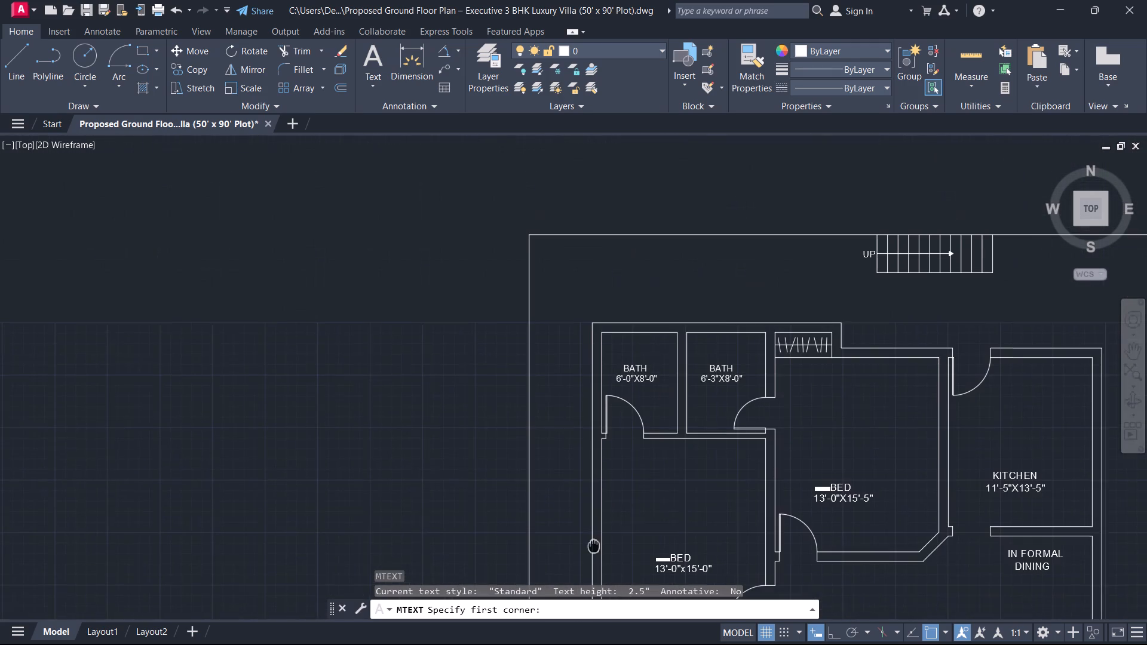
{"action": "middle_click_drag", "start_coordinate": [594, 545], "coordinate": [594, 542]}
{"action": "left_click", "coordinate": [667, 274]}
{"action": "left_click", "coordinate": [781, 302]}
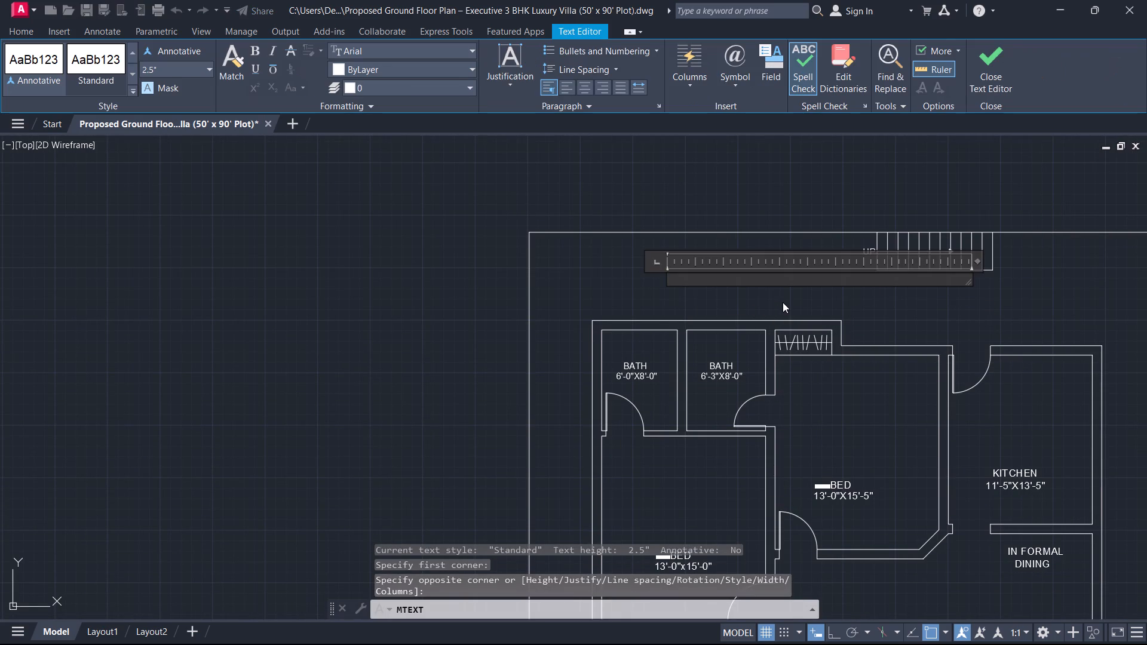
{"action": "type", "text": "PASSAGE"}
{"action": "key", "text": "space"}
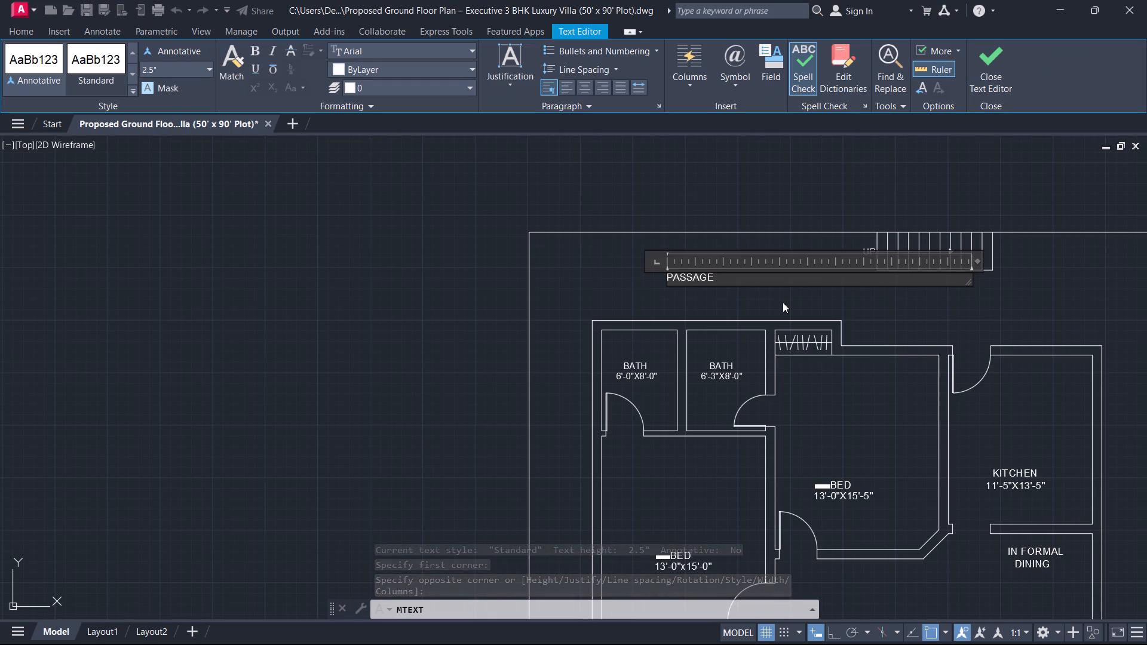
{"action": "type", "text": "7'"}
{"action": "type", "text": "-0\""}
{"action": "key", "text": "space"}
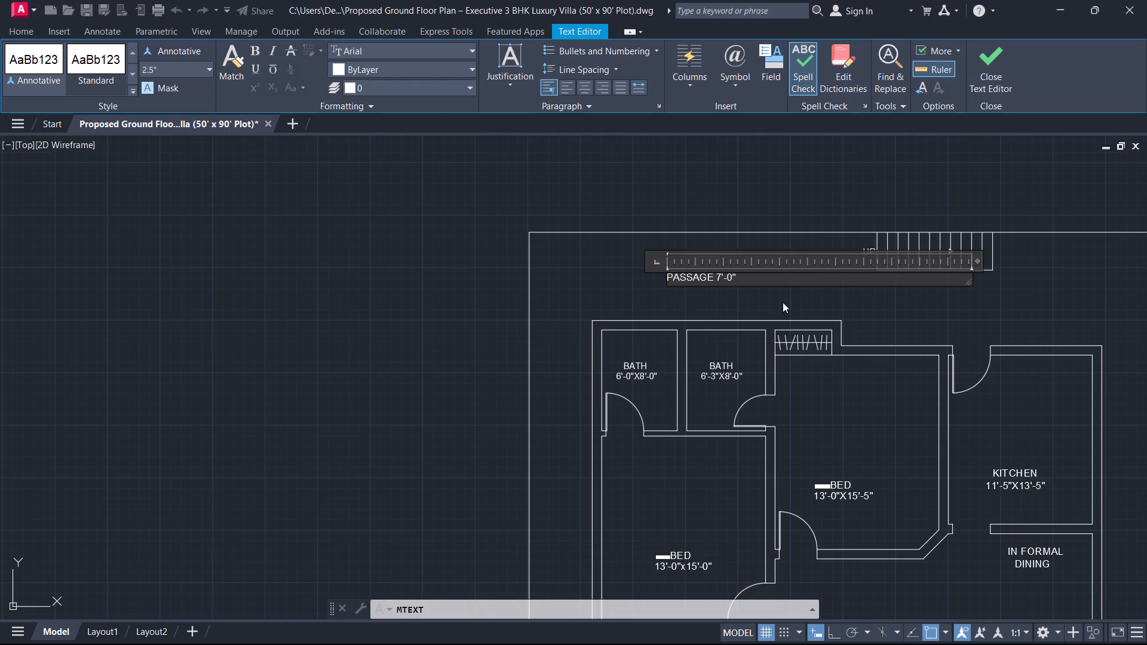
{"action": "type", "text": "WIDE"}
Set the rear passage label's text height to 9" and widen its text box so it fits on one line.
{"action": "key", "text": "ctrl+a"}
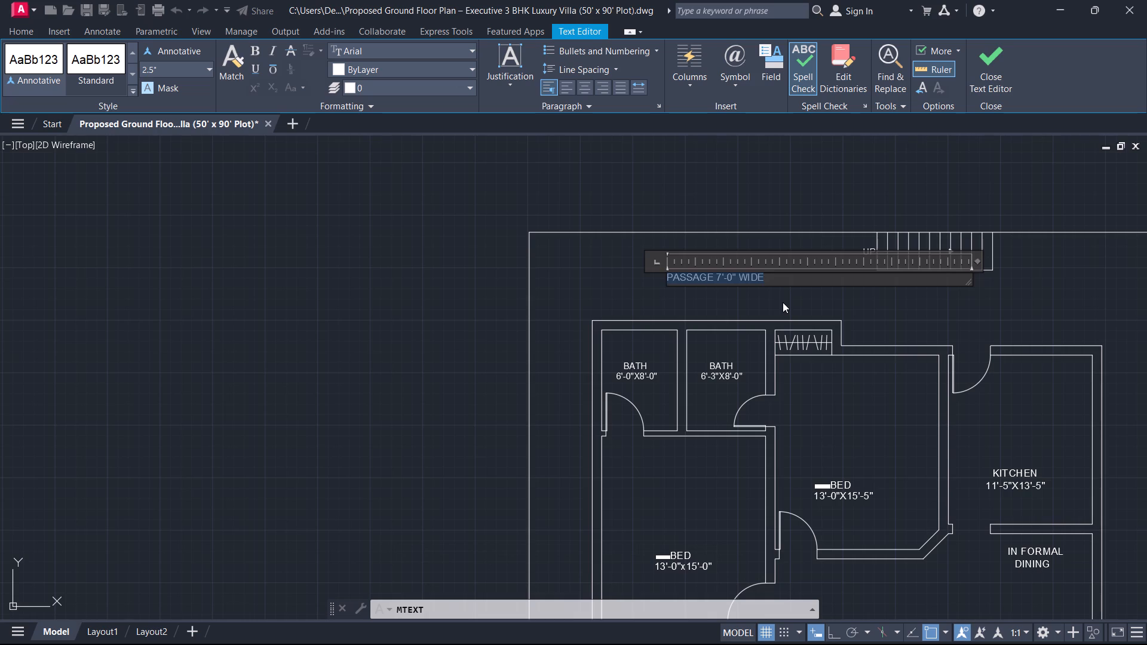
{"action": "left_click", "coordinate": [182, 68]}
{"action": "type", "text": "93"}
{"action": "key", "text": "Return"}
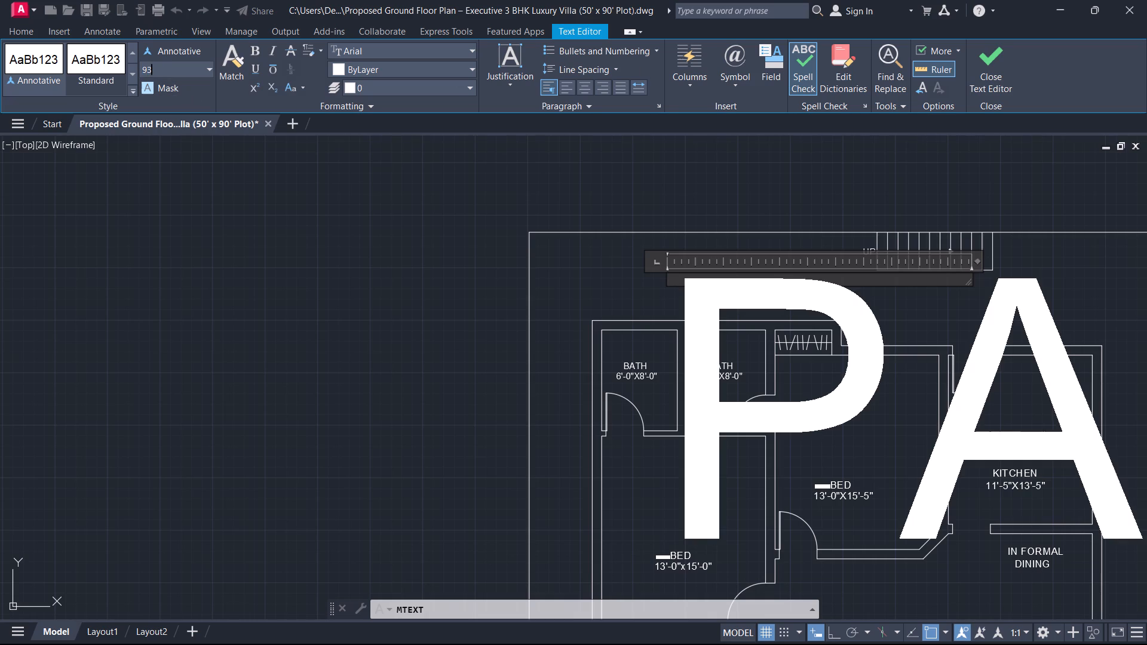
{"action": "left_click", "coordinate": [182, 68]}
{"action": "key", "text": "9"}
{"action": "key", "text": "Return"}
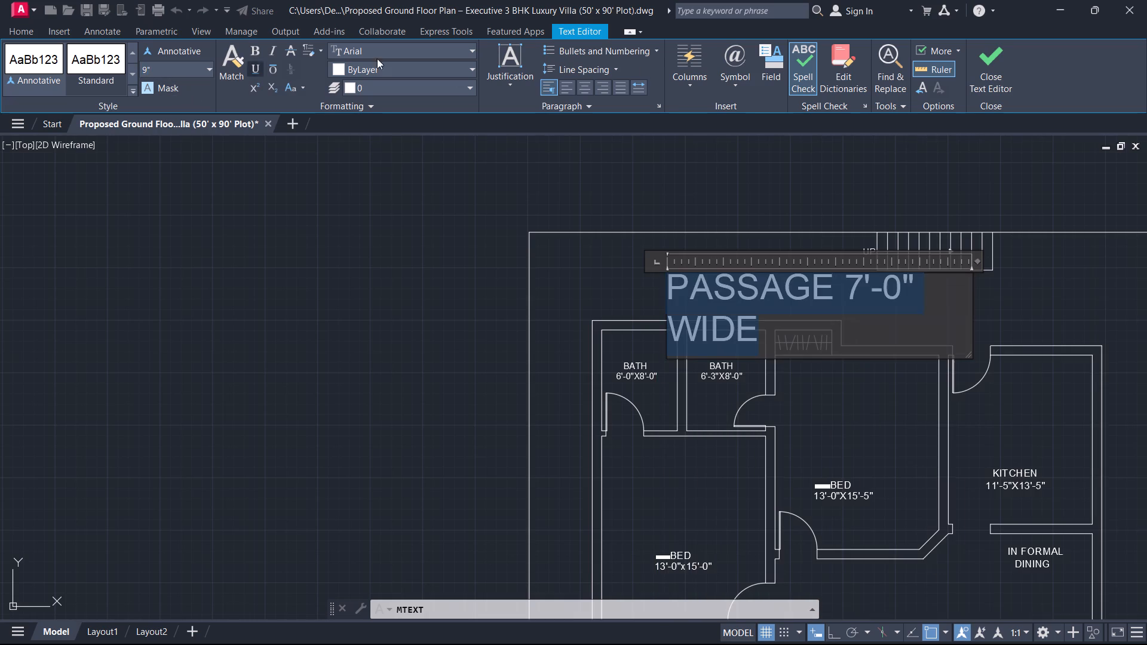
{"action": "left_click_drag", "start_coordinate": [974, 263], "coordinate": [1000, 259]}
{"action": "left_click", "coordinate": [973, 261]}
{"action": "left_click_drag", "start_coordinate": [974, 259], "coordinate": [1035, 256]}
{"action": "left_click", "coordinate": [992, 65]}
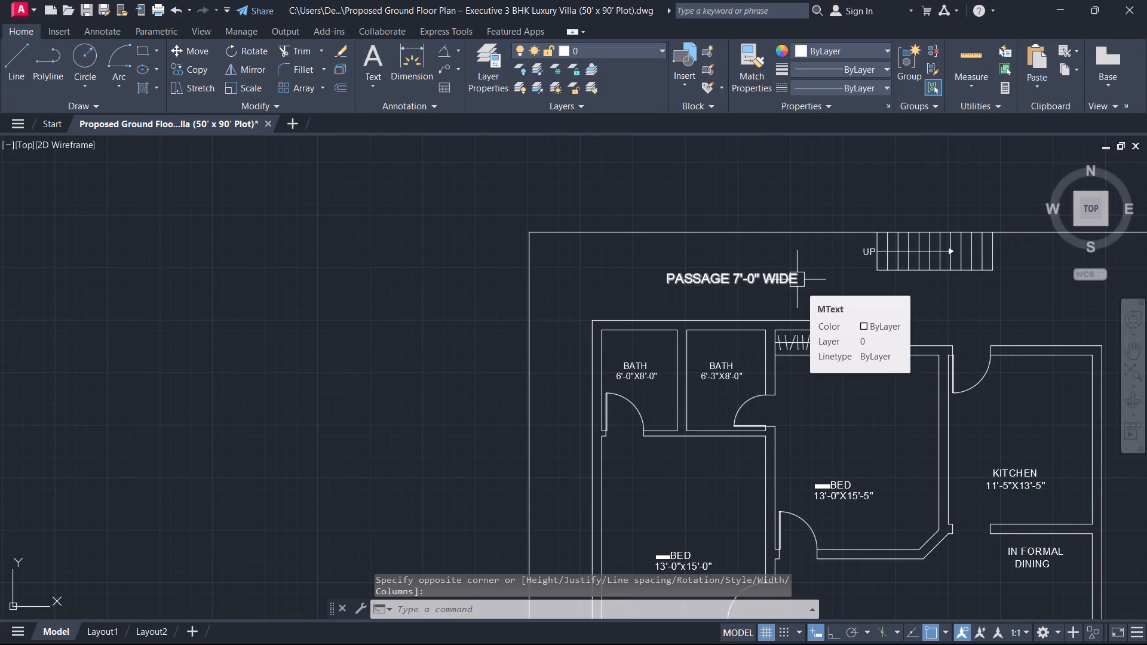
Copy the rear passage label into the west side passage, beside the west bedroom.
{"action": "left_click", "coordinate": [731, 284]}
{"action": "key", "text": "c"}
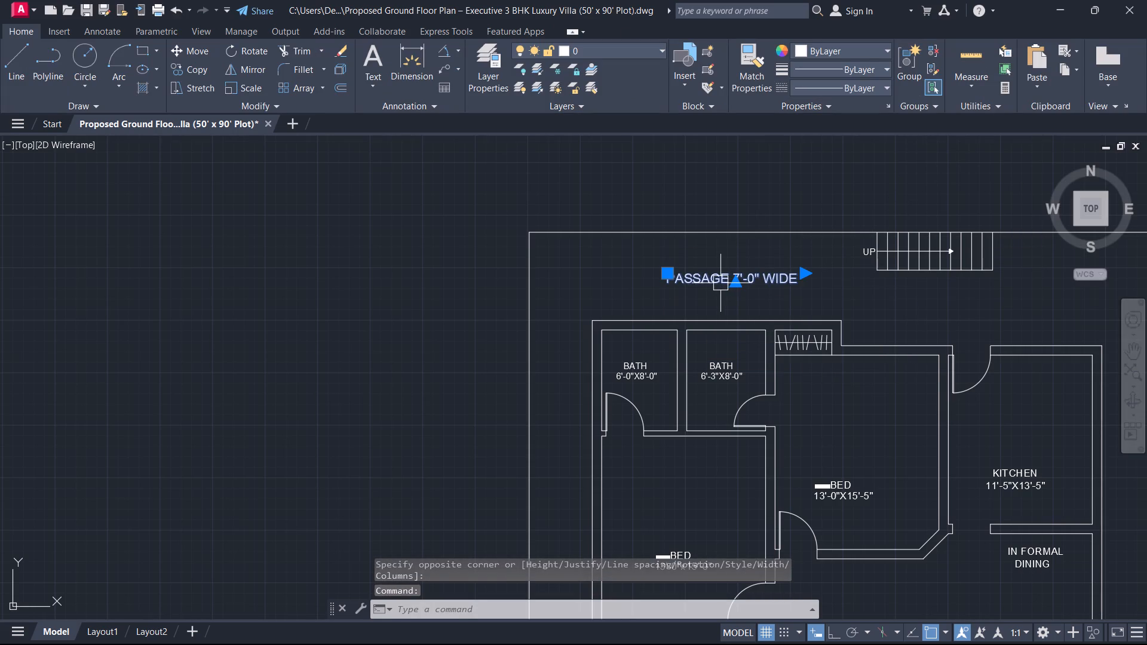
{"action": "key", "text": "o"}
{"action": "key", "text": "space"}
{"action": "left_click", "coordinate": [731, 284]}
{"action": "middle_click_drag", "start_coordinate": [603, 417], "coordinate": [722, 149]}
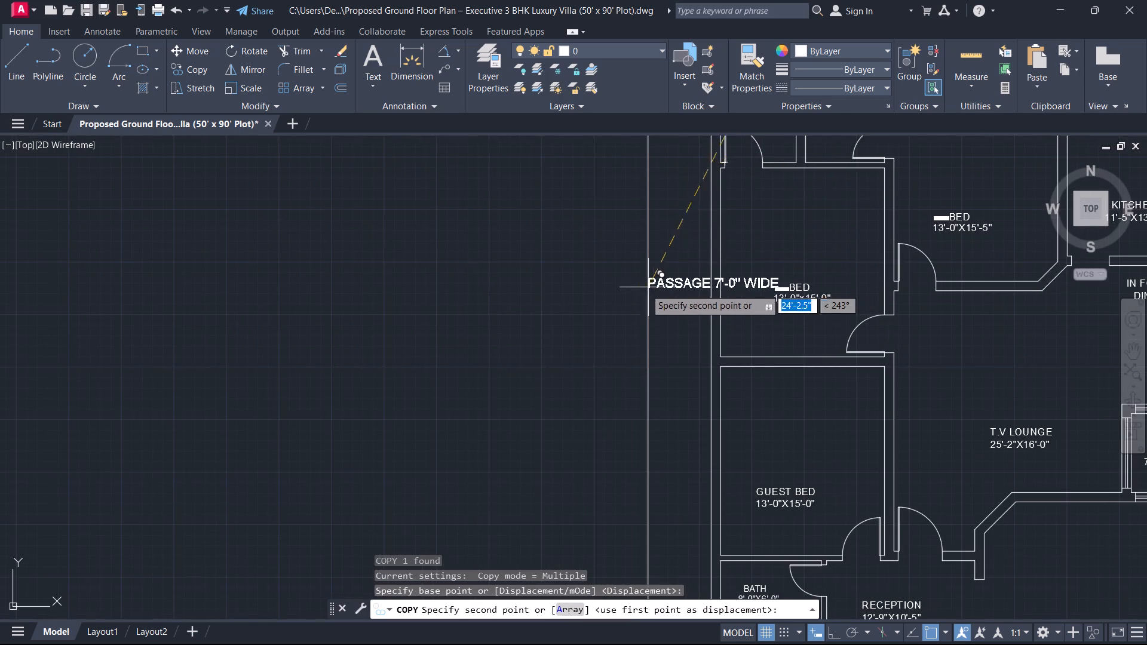
{"action": "scroll", "coordinate": [642, 298], "scroll_direction": "up", "scroll_amount": 1}
{"action": "left_click", "coordinate": [681, 313]}
{"action": "key", "text": "Escape"}
Rotate the copied passage label 90° with Ortho on, so it runs along the west passage.
{"action": "left_click", "coordinate": [722, 308]}
{"action": "type", "text": "RO"}
{"action": "key", "text": "space"}
{"action": "left_click", "coordinate": [681, 288]}
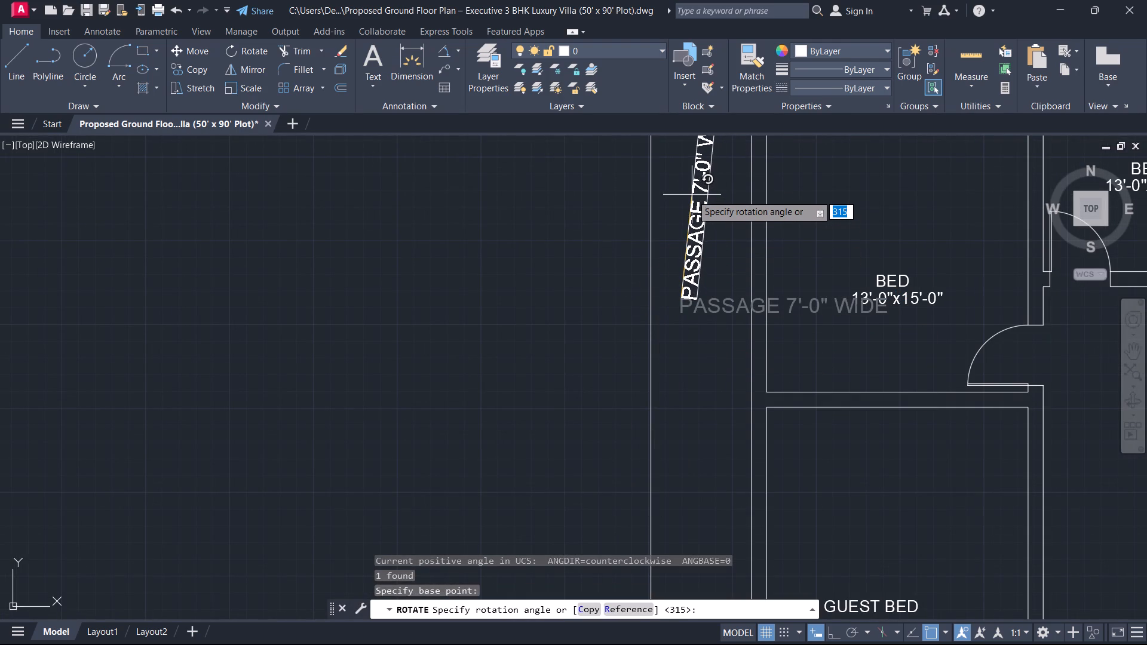
{"action": "key", "text": "F8"}
{"action": "middle_click_drag", "start_coordinate": [697, 171], "coordinate": [662, 351]}
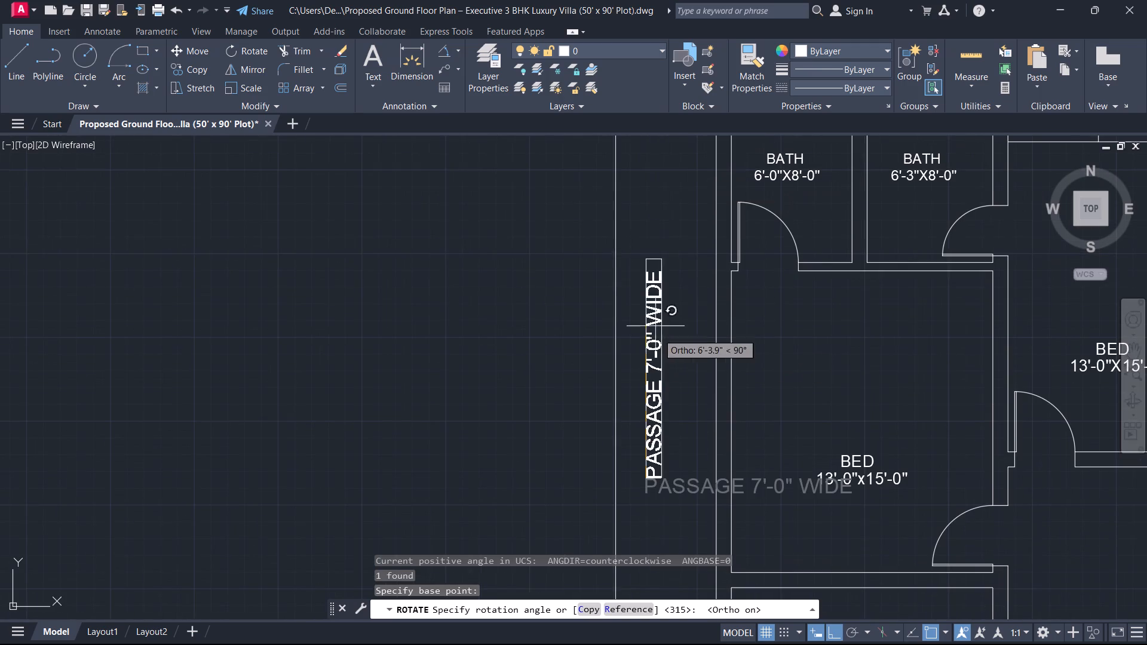
{"action": "left_click", "coordinate": [645, 241]}
{"action": "key", "text": "Escape"}
Change the west passage label's text to "PASSAGE 5'-0" WIDE".
{"action": "scroll", "coordinate": [654, 316], "scroll_direction": "down", "scroll_amount": 2}
{"action": "middle_click_drag", "start_coordinate": [654, 316], "coordinate": [731, 177]}
{"action": "scroll", "coordinate": [732, 216], "scroll_direction": "up", "scroll_amount": 3}
{"action": "double_click", "coordinate": [731, 217]}
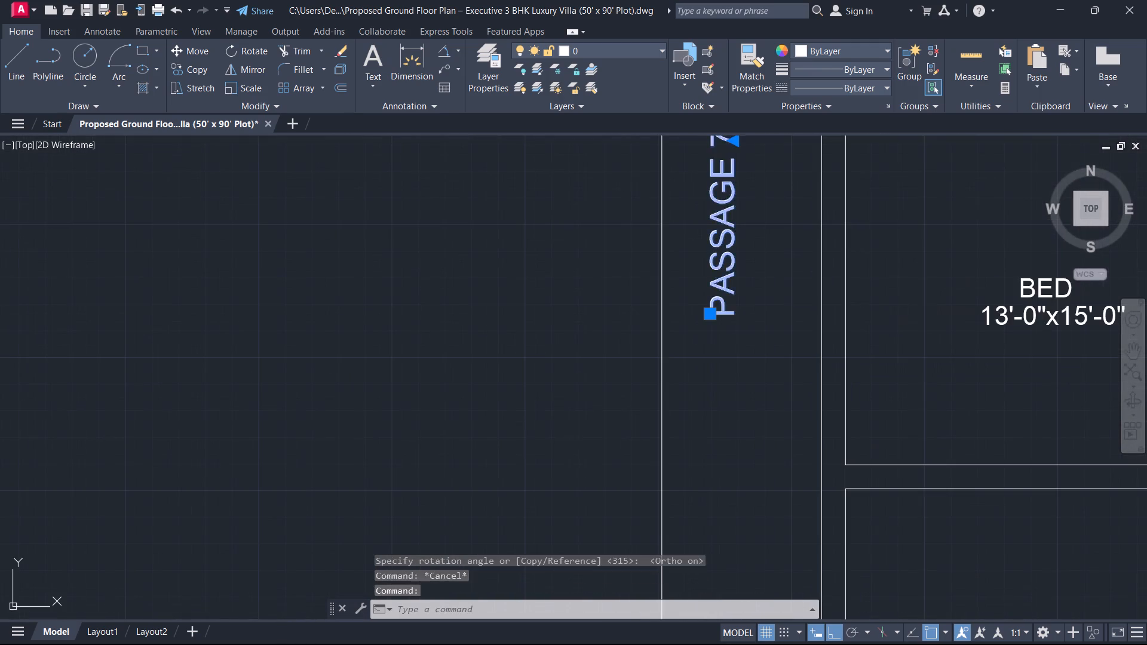
{"action": "middle_click_drag", "start_coordinate": [731, 217], "coordinate": [518, 215]}
{"action": "scroll", "coordinate": [633, 320], "scroll_direction": "up", "scroll_amount": 1}
{"action": "left_click", "coordinate": [704, 329]}
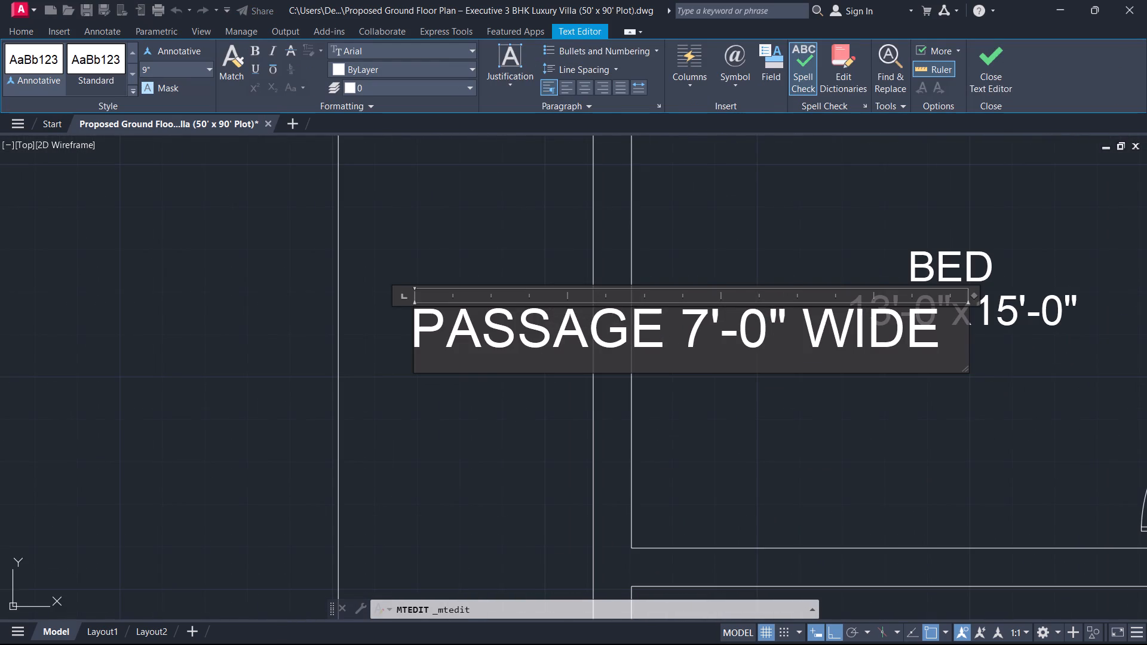
{"action": "key", "text": "BackSpace"}
{"action": "key", "text": "5"}
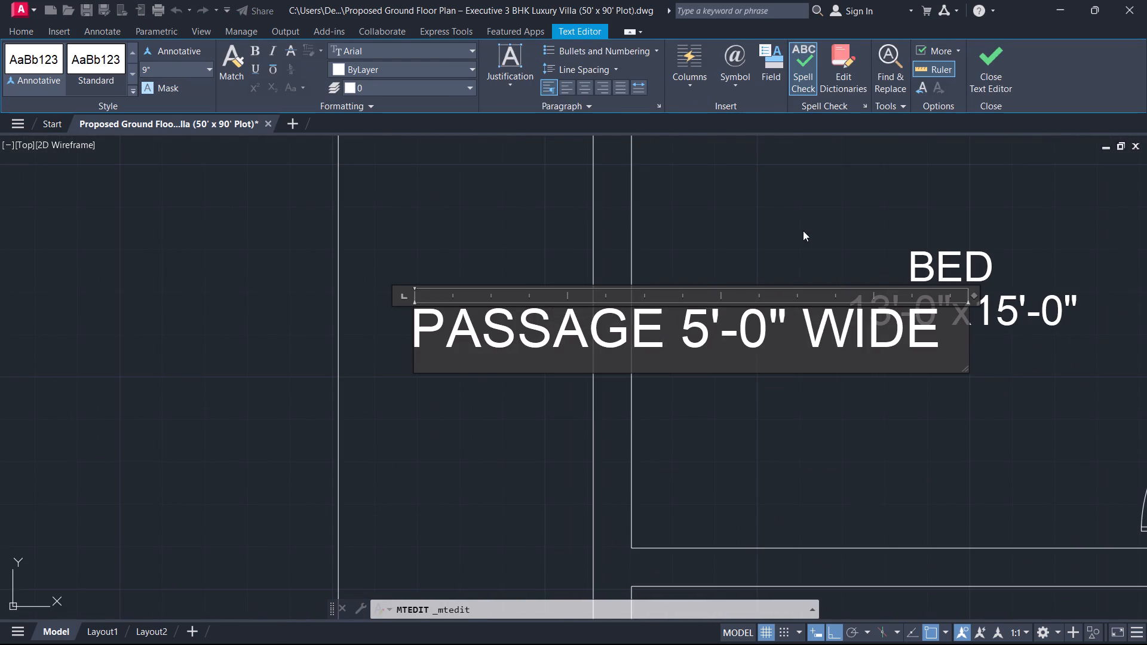
{"action": "left_click", "coordinate": [803, 220]}
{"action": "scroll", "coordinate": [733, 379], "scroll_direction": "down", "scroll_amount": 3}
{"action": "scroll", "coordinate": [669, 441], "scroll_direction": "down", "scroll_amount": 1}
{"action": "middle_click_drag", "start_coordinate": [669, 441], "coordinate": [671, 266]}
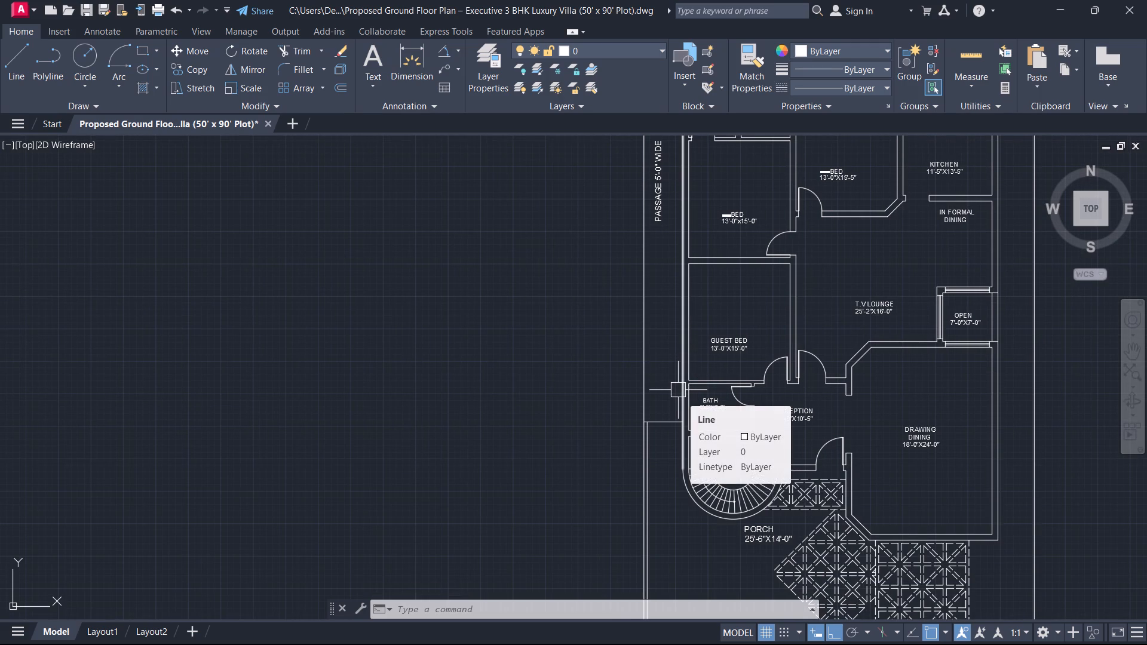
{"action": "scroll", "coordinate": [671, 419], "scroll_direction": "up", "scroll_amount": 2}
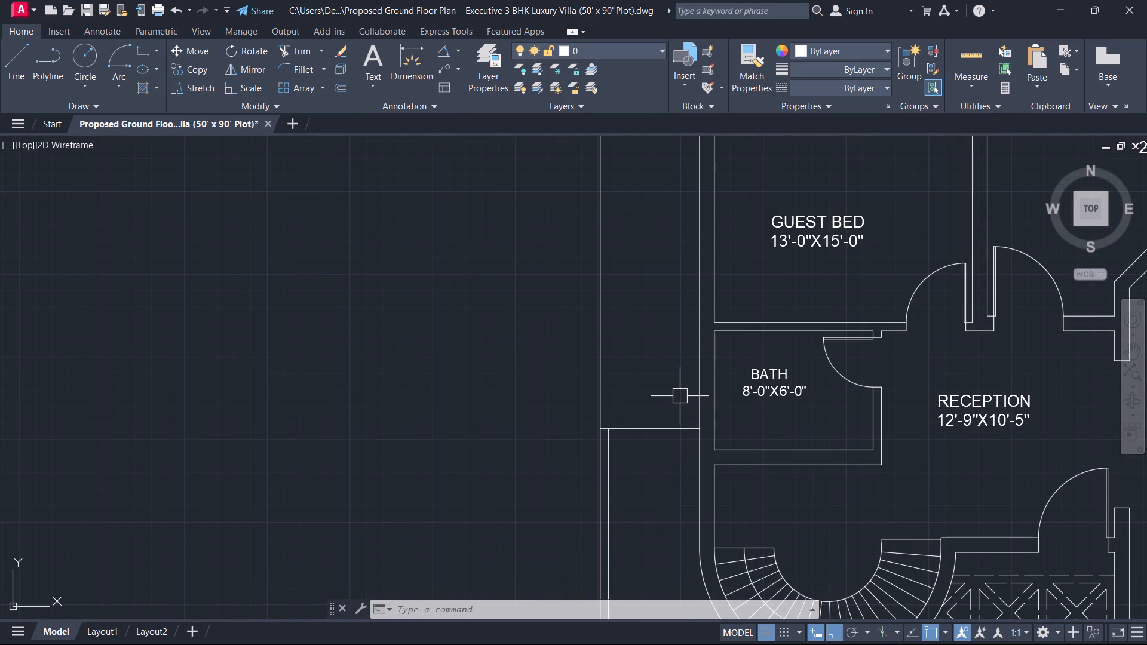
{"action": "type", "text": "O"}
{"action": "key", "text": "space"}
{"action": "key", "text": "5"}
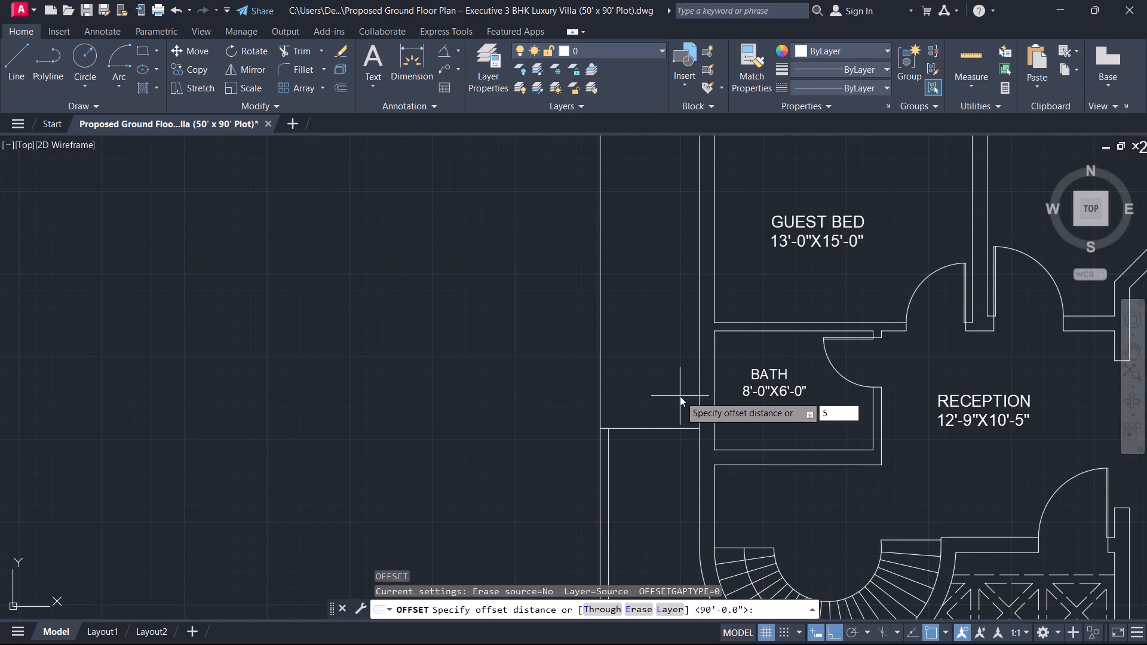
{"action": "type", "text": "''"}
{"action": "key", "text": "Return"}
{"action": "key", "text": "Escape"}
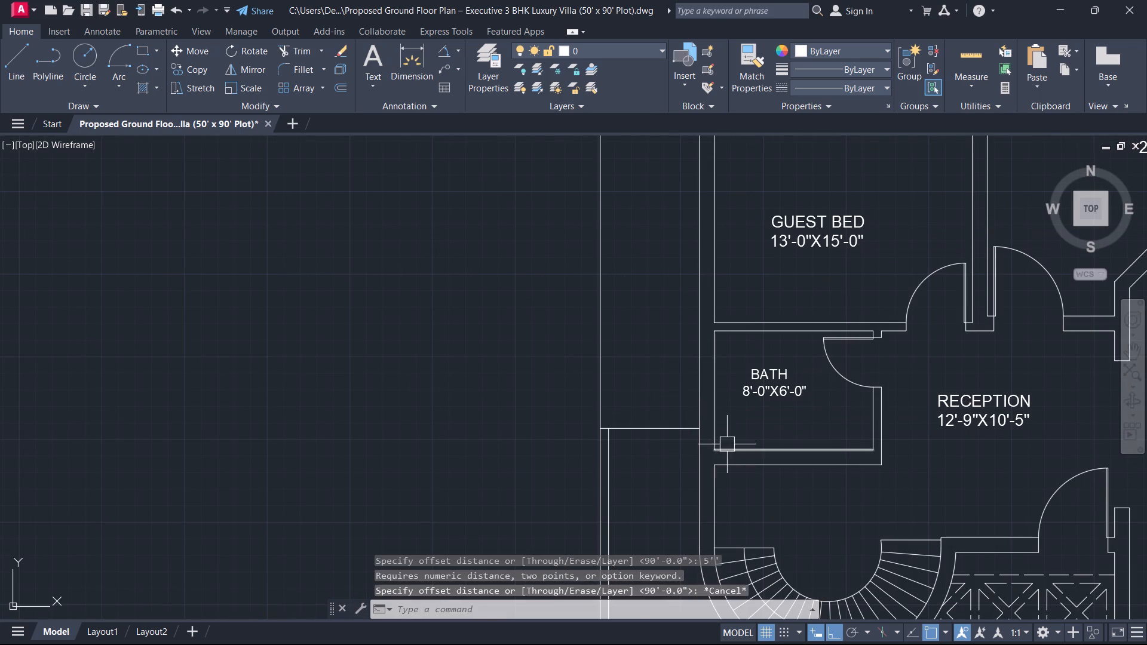
Offset the line crossing the west passage beside the 8'-0"X6'-0" bath 5' to the south.
{"action": "type", "text": "O 5'"}
{"action": "key", "text": "Return"}
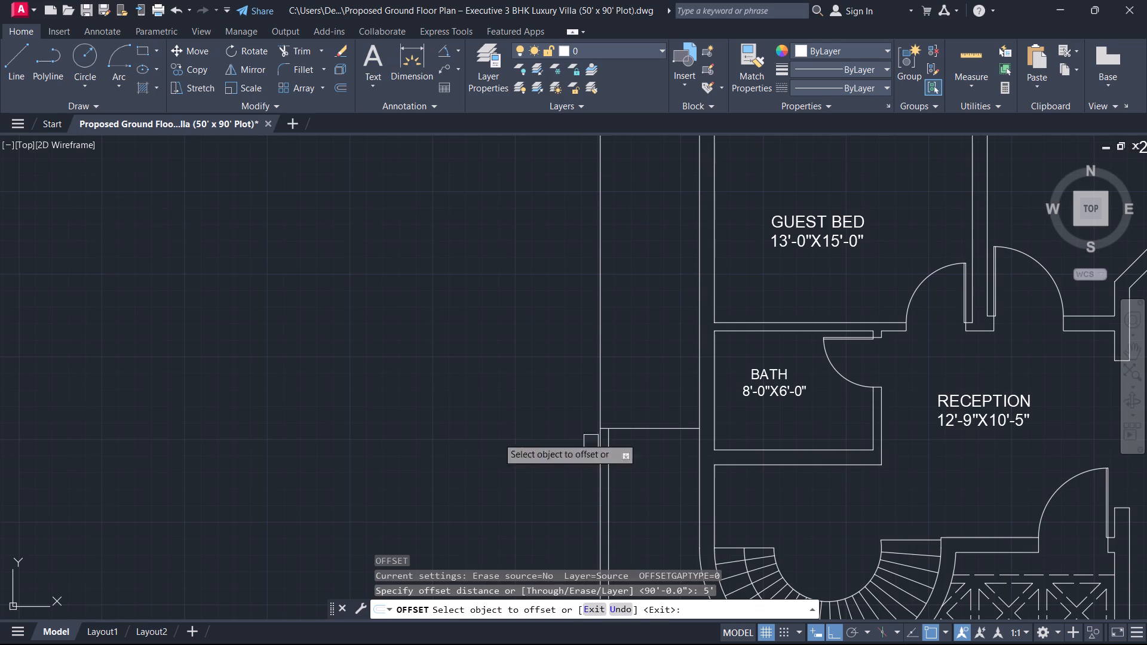
{"action": "left_click", "coordinate": [646, 429]}
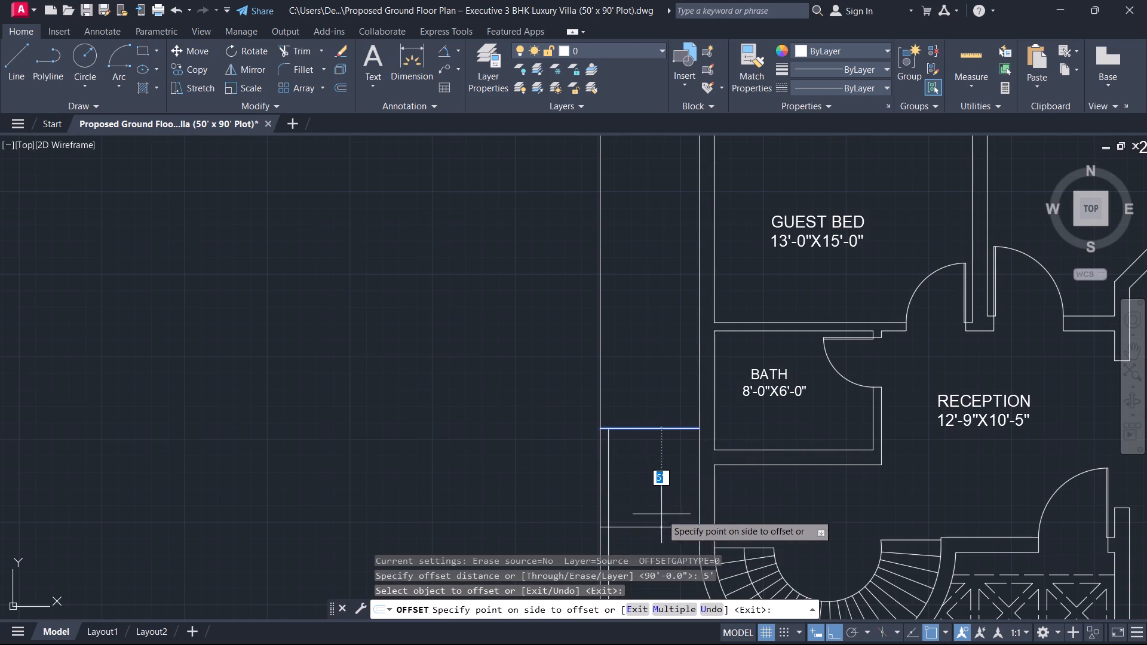
{"action": "middle_click_drag", "start_coordinate": [661, 514], "coordinate": [696, 348]}
{"action": "left_click", "coordinate": [687, 383]}
{"action": "key", "text": "Escape"}
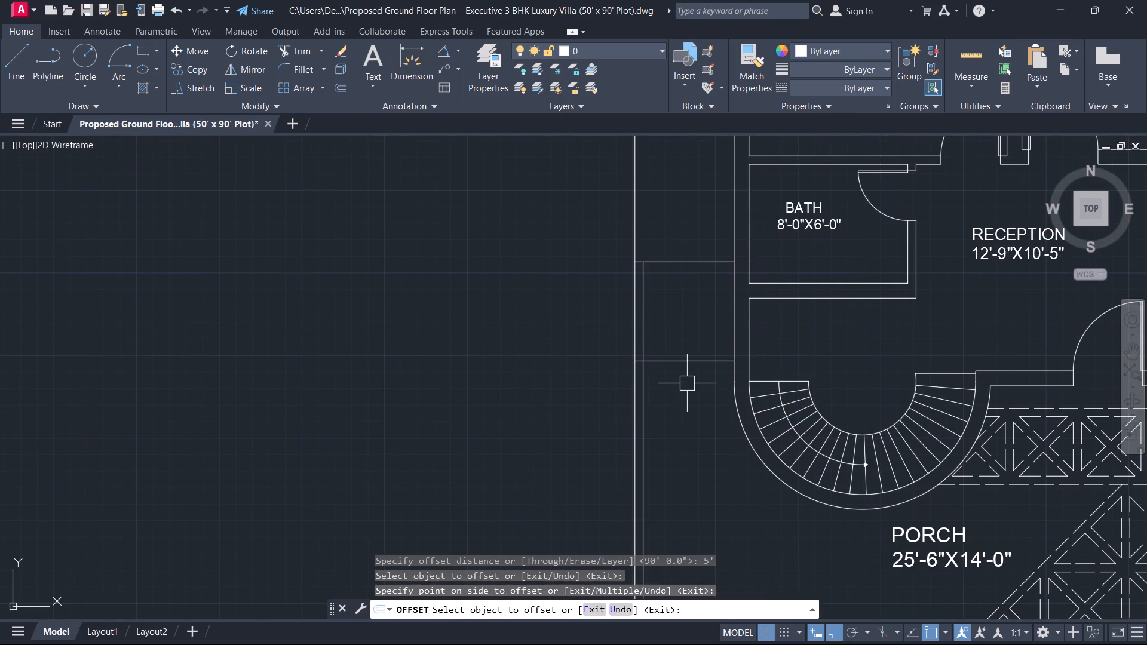
Offset the new southern cross line in the west passage 10" further south.
{"action": "type", "text": "O"}
{"action": "key", "text": "space"}
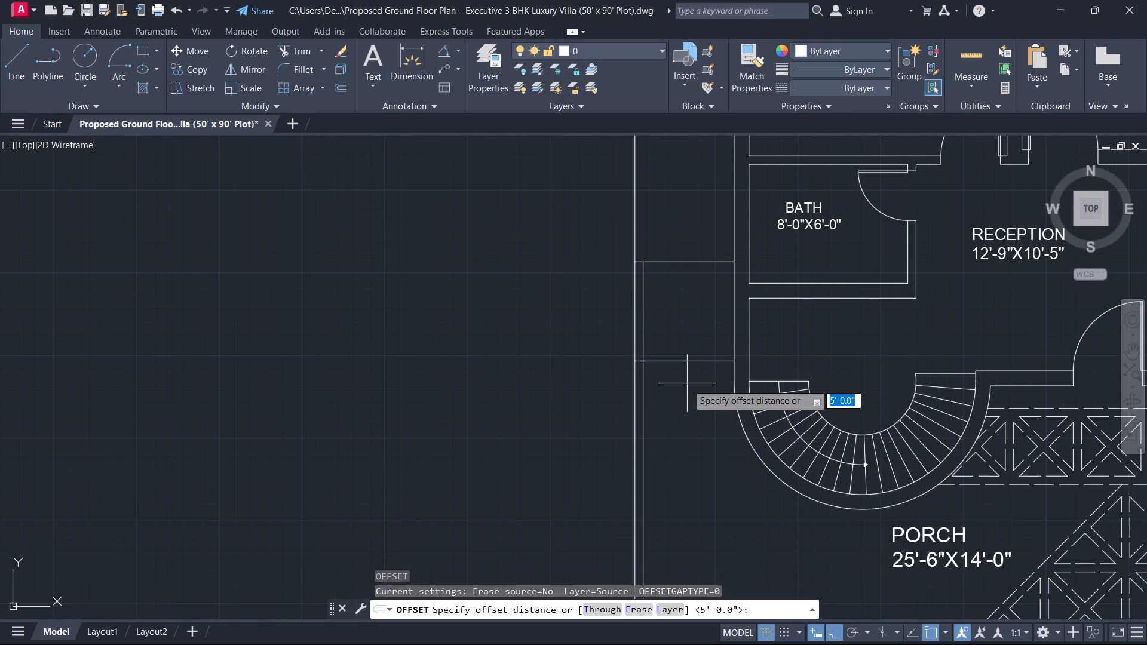
{"action": "type", "text": "10"}
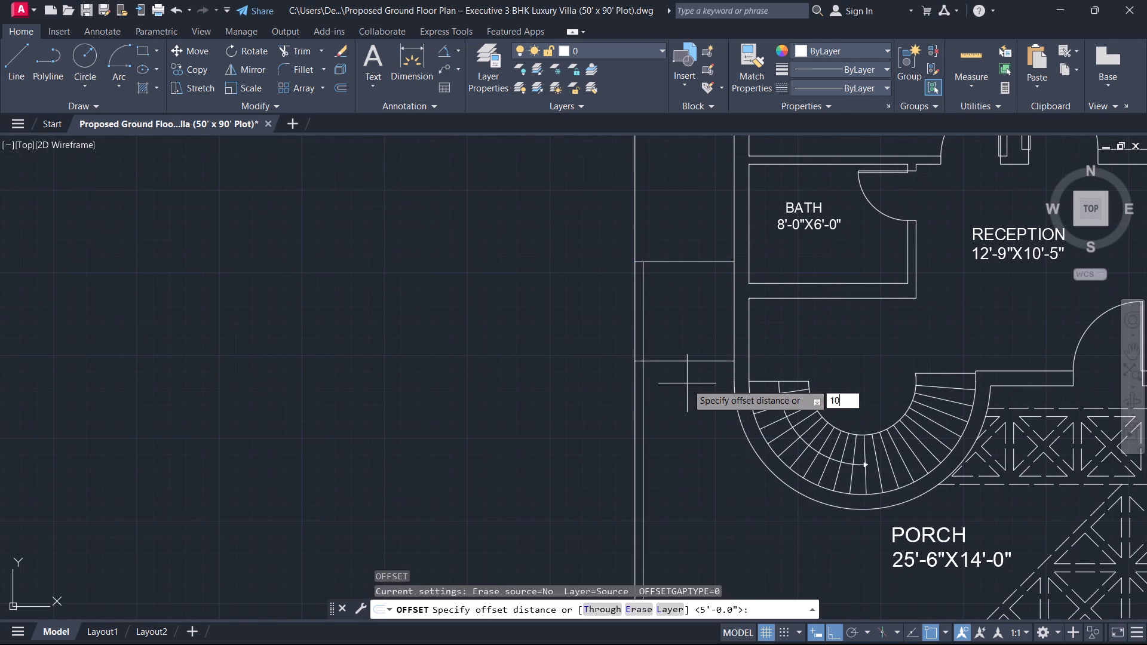
{"action": "key", "text": "Return"}
{"action": "left_click", "coordinate": [696, 364]}
{"action": "left_click", "coordinate": [697, 410]}
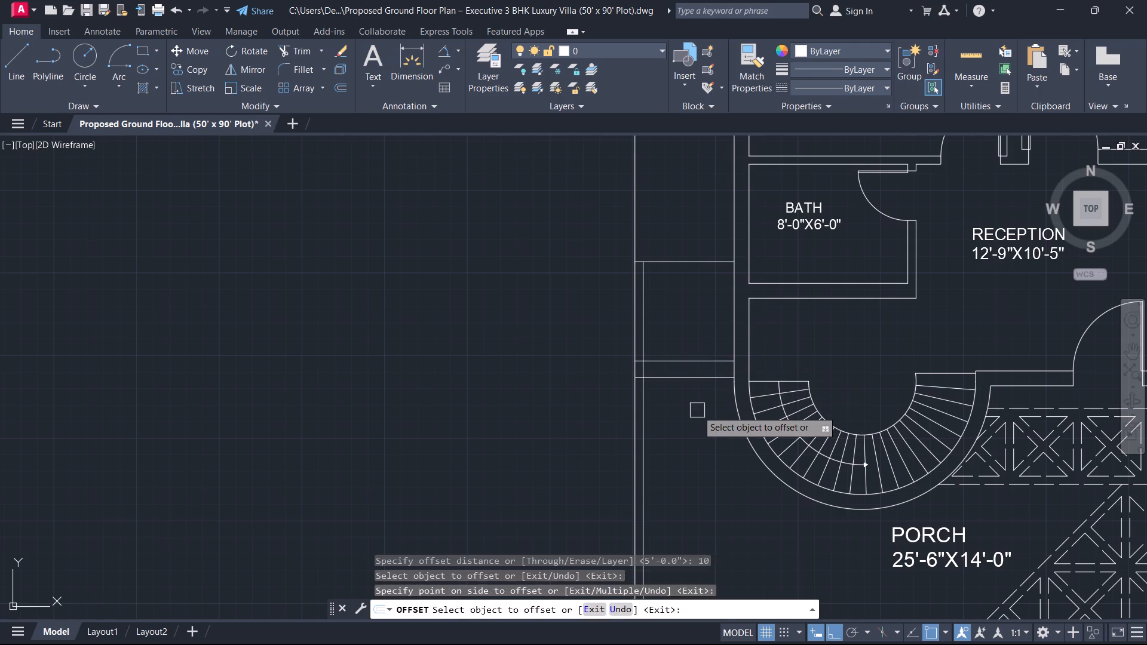
{"action": "key", "text": "Escape"}
Offset the southernmost cross line in the west passage another 10" south.
{"action": "scroll", "coordinate": [688, 411], "scroll_direction": "up", "scroll_amount": 4}
{"action": "middle_click", "coordinate": [737, 364]}
{"action": "scroll", "coordinate": [680, 356], "scroll_direction": "down", "scroll_amount": 2}
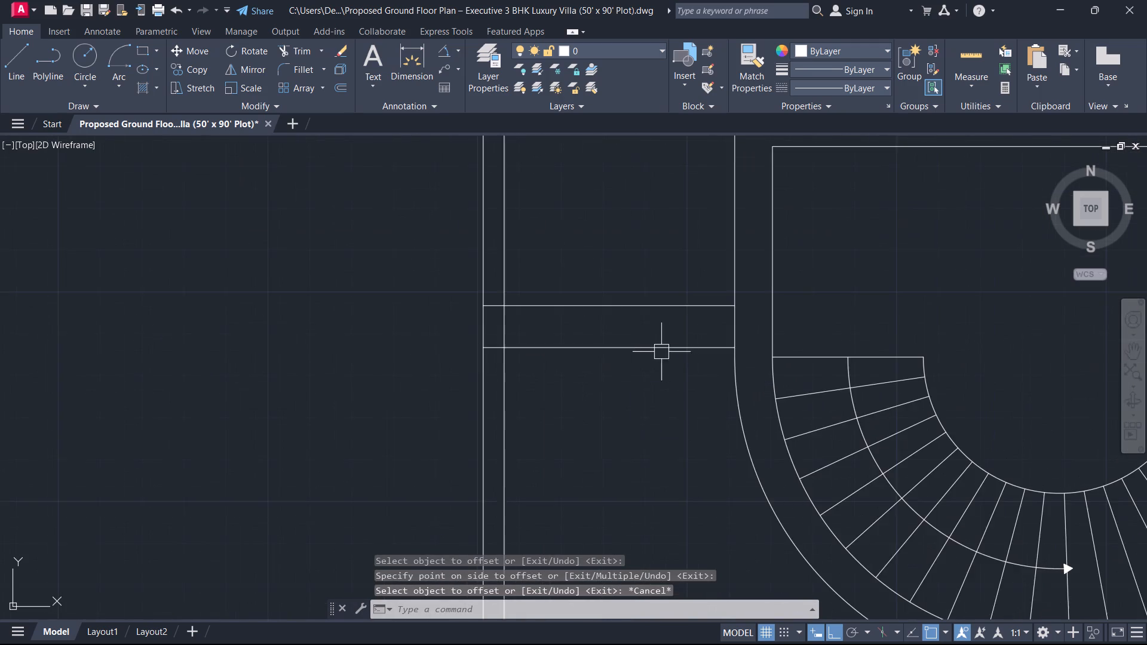
{"action": "middle_click_drag", "start_coordinate": [652, 358], "coordinate": [769, 380]}
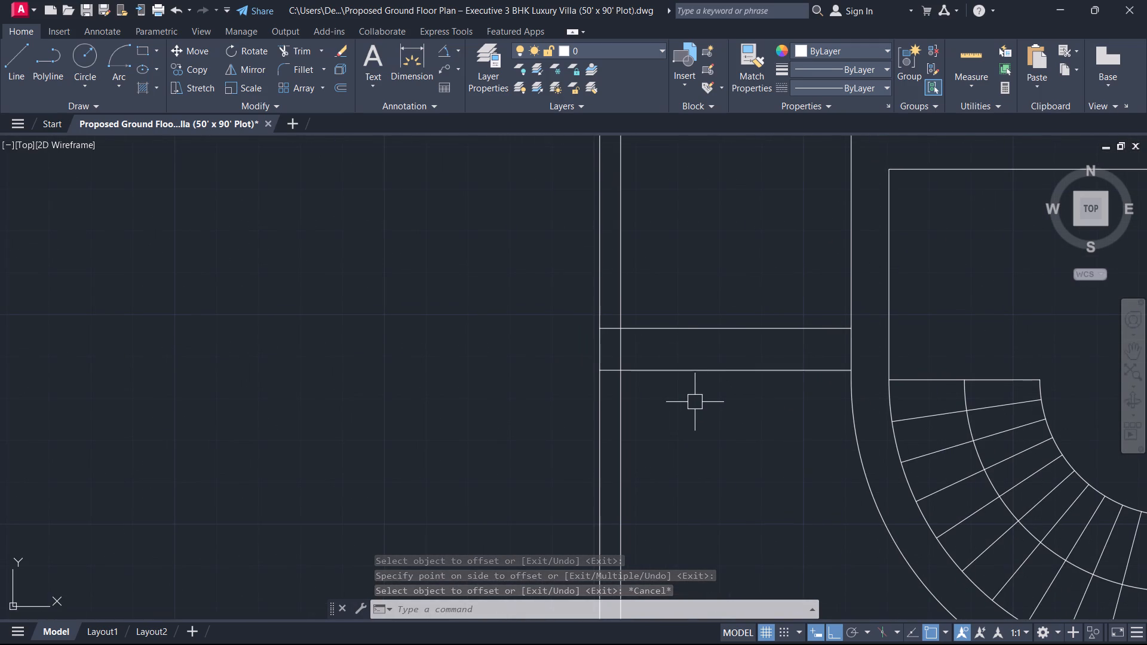
{"action": "type", "text": "O"}
{"action": "key", "text": "space"}
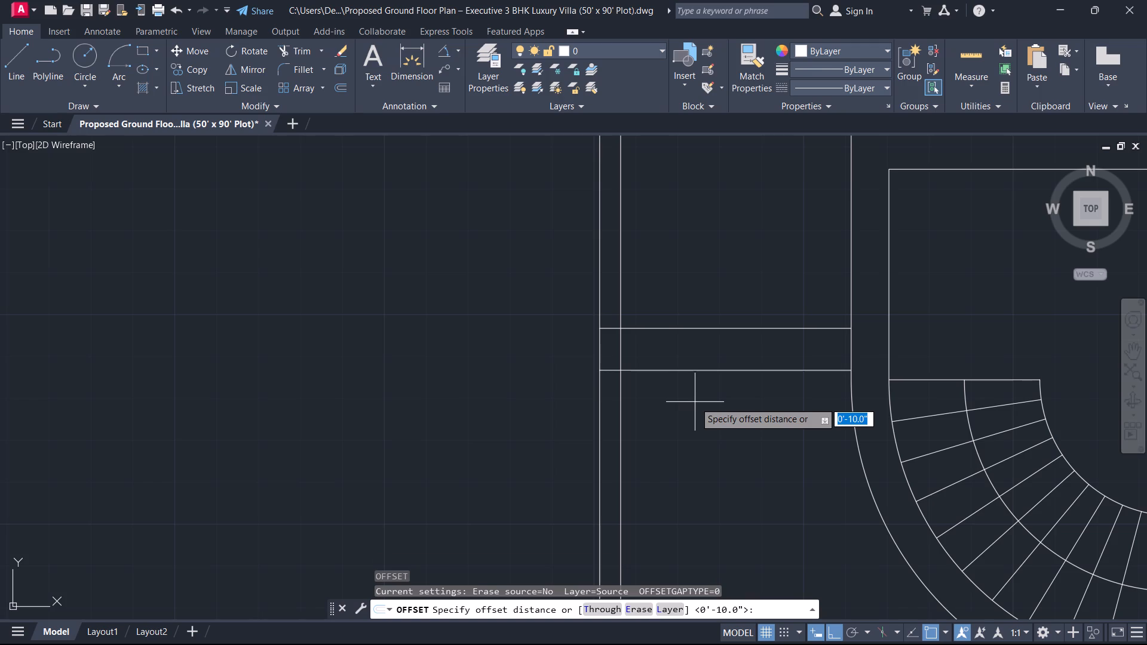
{"action": "type", "text": "10"}
{"action": "key", "text": "Return"}
{"action": "left_click", "coordinate": [747, 360]}
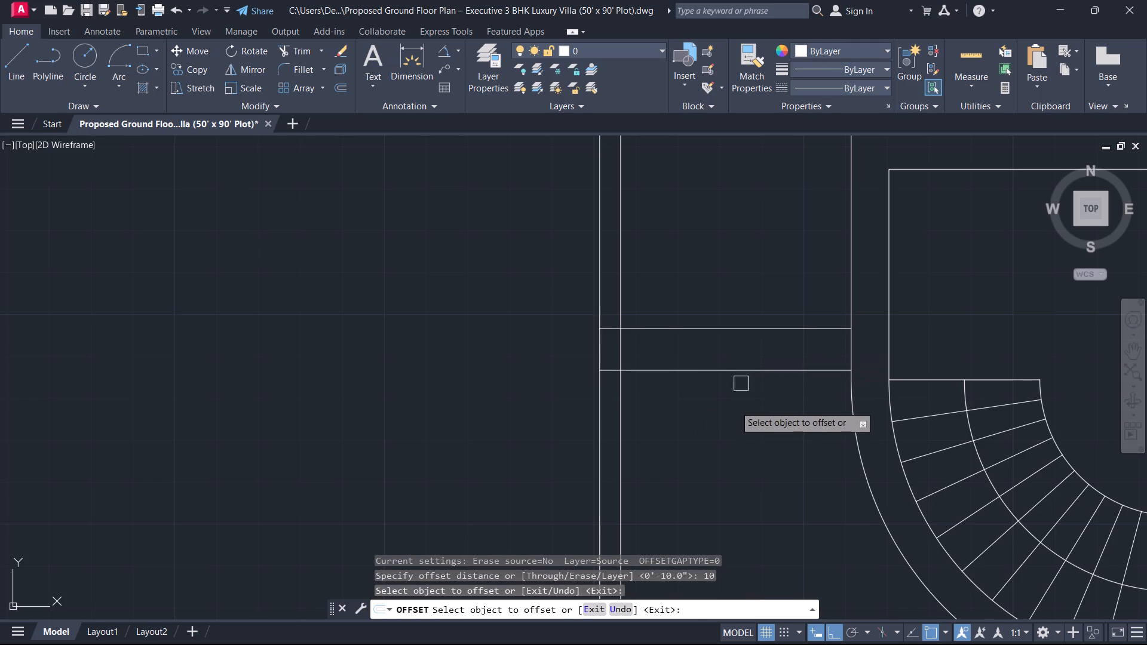
{"action": "left_click", "coordinate": [750, 369]}
{"action": "left_click", "coordinate": [731, 415]}
{"action": "key", "text": "Escape"}
Extend the two southernmost cross lines in the west passage east to the walls beside the curved stair.
{"action": "type", "text": "EX"}
{"action": "left_click", "coordinate": [737, 438]}
{"action": "key", "text": "Escape"}
{"action": "key", "text": "e"}
{"action": "key", "text": "x"}
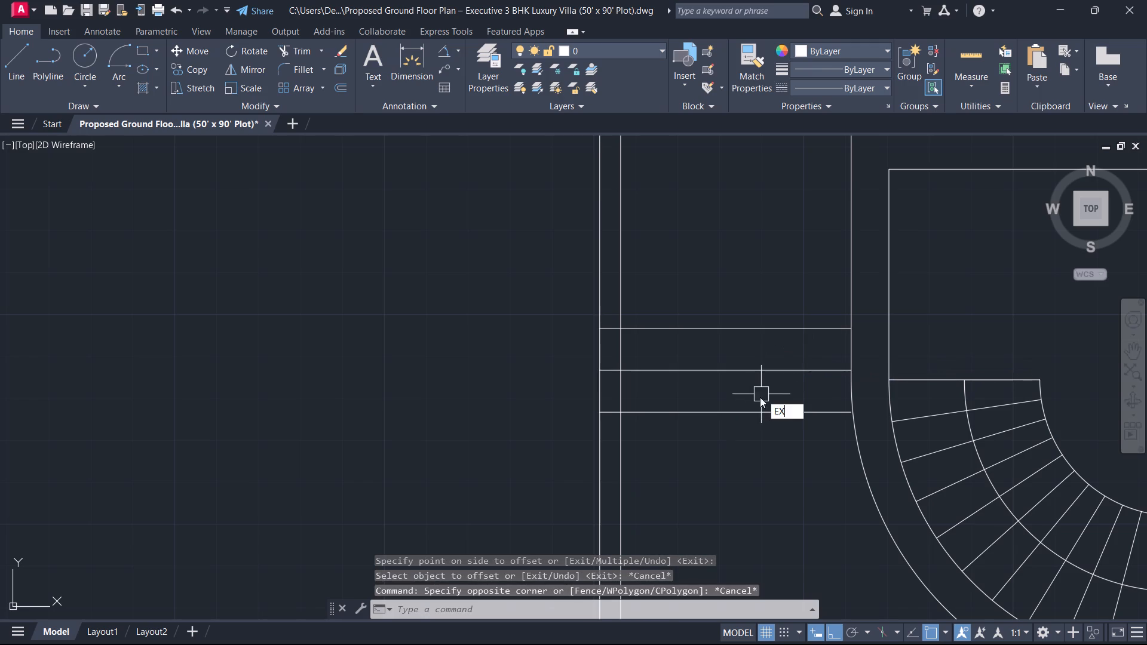
{"action": "key", "text": "space"}
{"action": "left_click", "coordinate": [749, 441]}
{"action": "left_click", "coordinate": [811, 349]}
{"action": "key", "text": "Escape"}
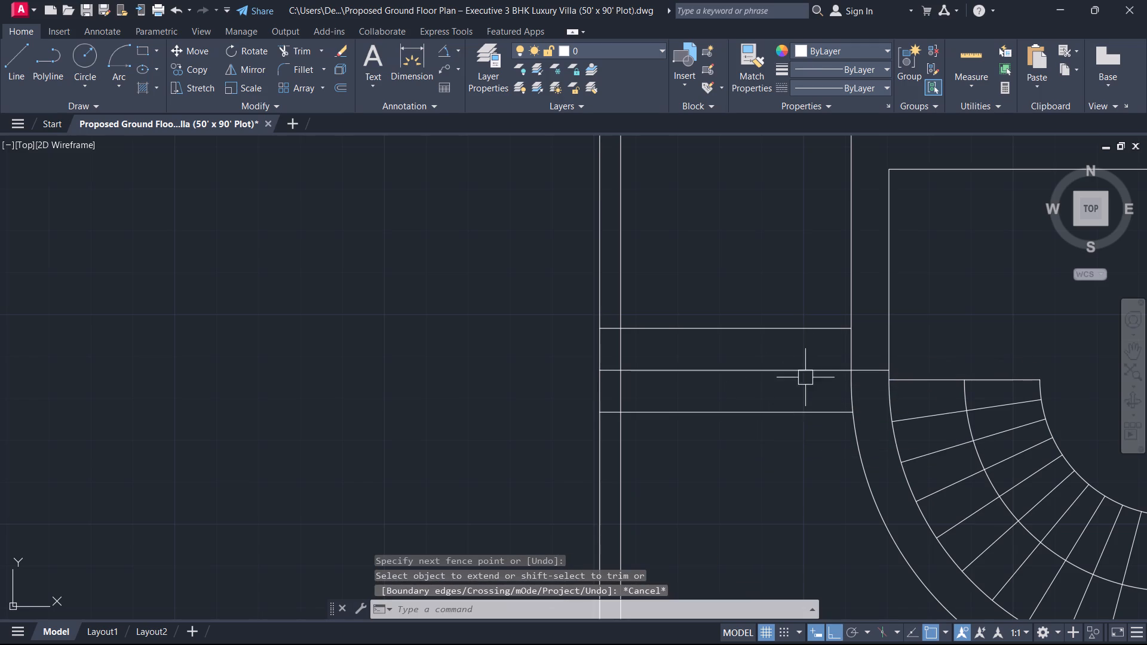
Trim the part of the middle southern cross line that runs through the wall beside the curved stair.
{"action": "key", "text": "t"}
{"action": "key", "text": "r"}
{"action": "key", "text": "space"}
{"action": "left_click", "coordinate": [873, 371]}
{"action": "key", "text": "Escape"}
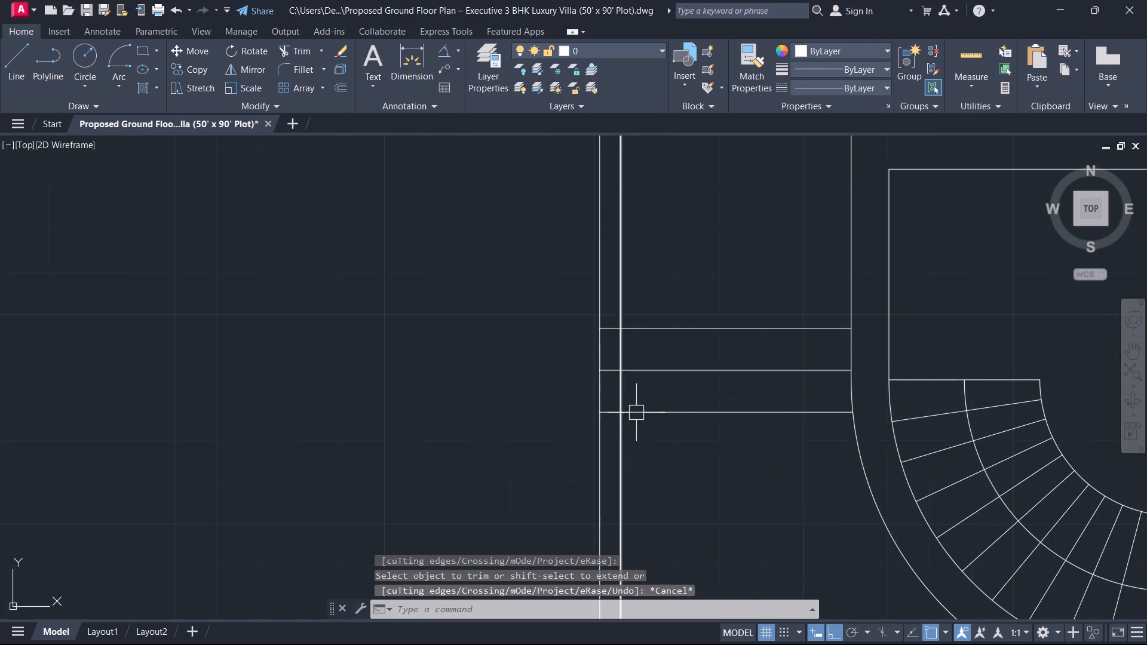
Trim the west ends of the three southern cross lines where they pass between the two boundary wall lines.
{"action": "key", "text": "space"}
{"action": "left_click", "coordinate": [611, 425]}
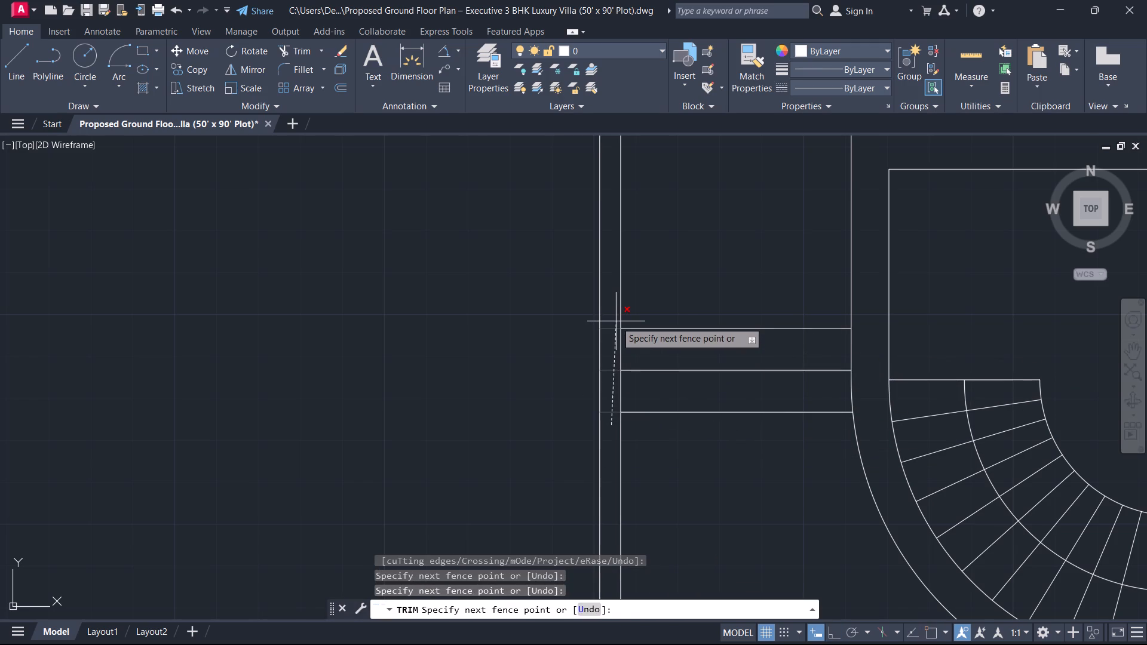
{"action": "left_click", "coordinate": [614, 321]}
{"action": "key", "text": "Escape"}
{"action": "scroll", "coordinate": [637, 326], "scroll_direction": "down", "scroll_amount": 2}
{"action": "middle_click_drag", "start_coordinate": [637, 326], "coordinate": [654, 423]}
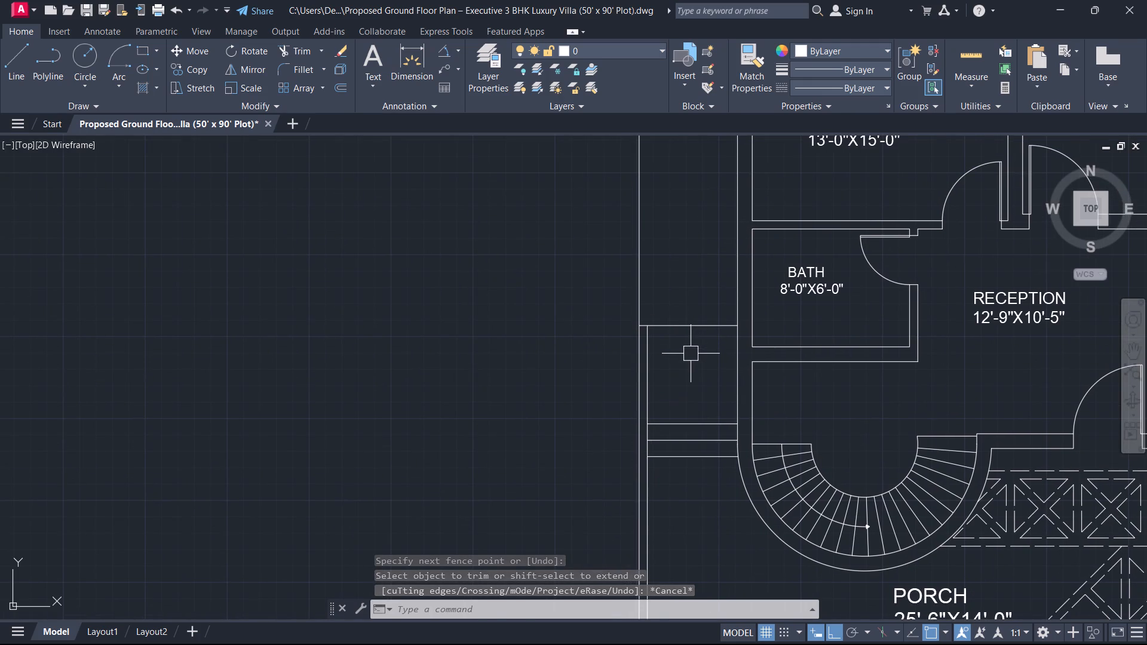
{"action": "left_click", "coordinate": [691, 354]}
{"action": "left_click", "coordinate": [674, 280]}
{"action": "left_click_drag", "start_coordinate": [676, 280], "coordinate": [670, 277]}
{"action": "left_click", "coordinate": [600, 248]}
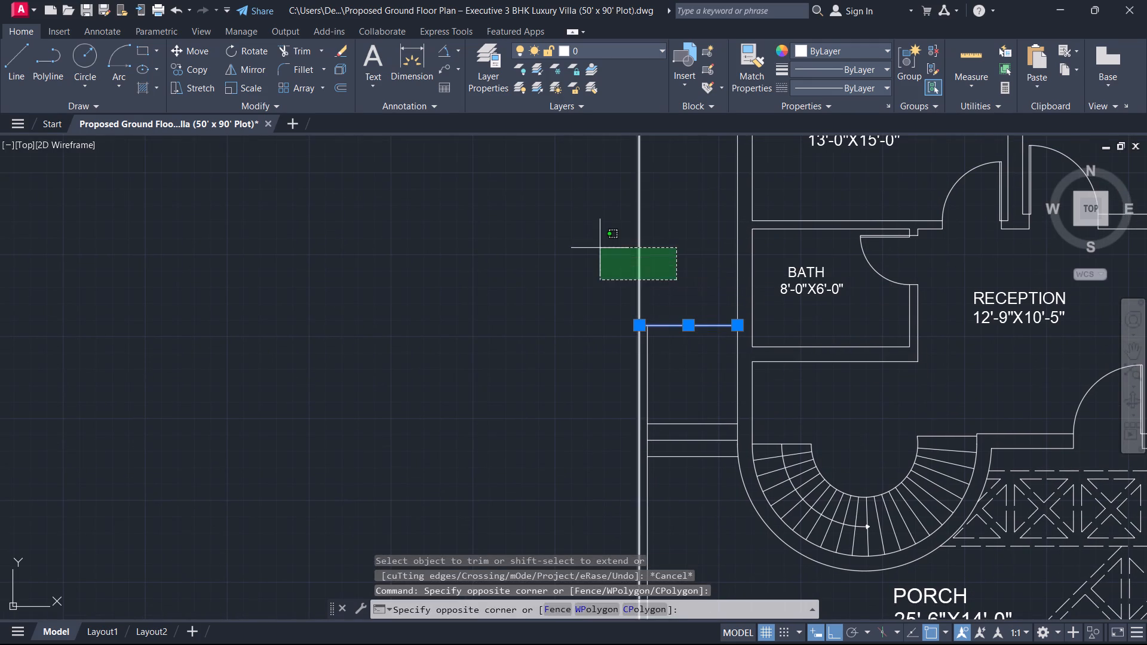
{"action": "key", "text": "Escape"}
Open the linetype loading list for acadiso.lin and examine the available linetypes for a suitable line pattern.
{"action": "scroll", "coordinate": [625, 264], "scroll_direction": "down", "scroll_amount": 2}
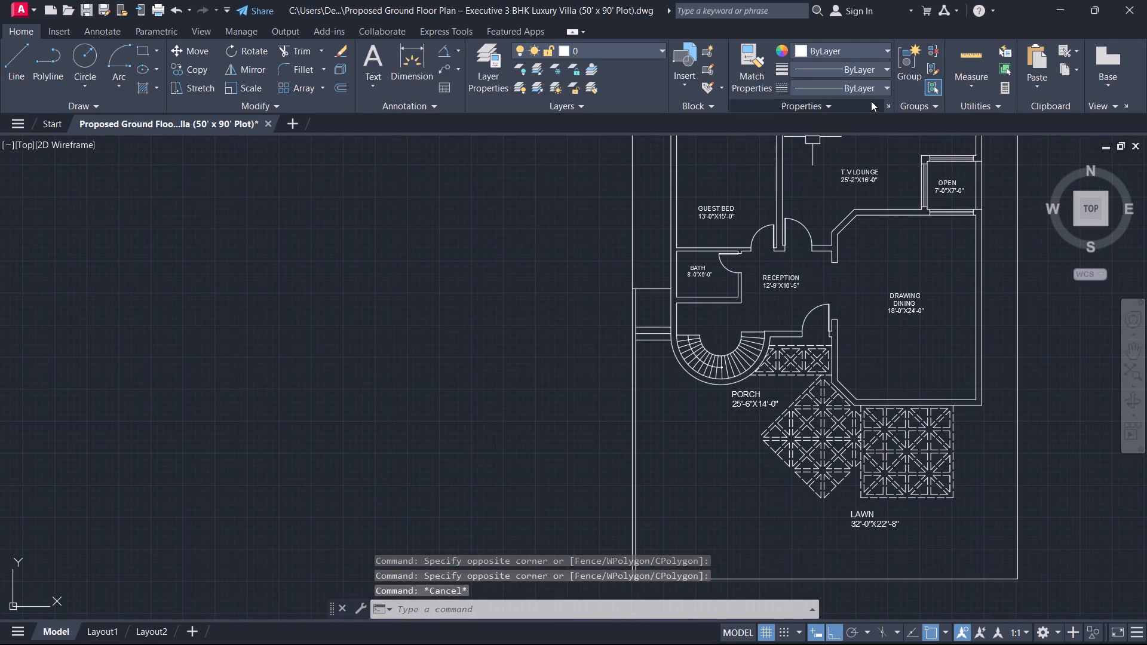
{"action": "left_click", "coordinate": [841, 90]}
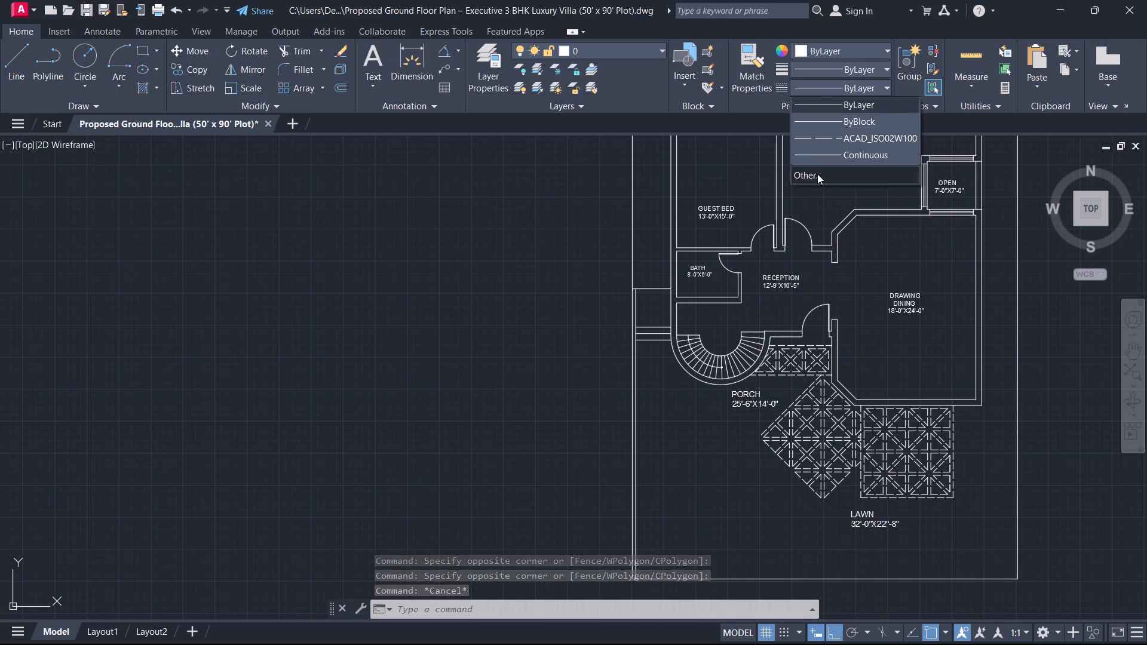
{"action": "left_click", "coordinate": [812, 180]}
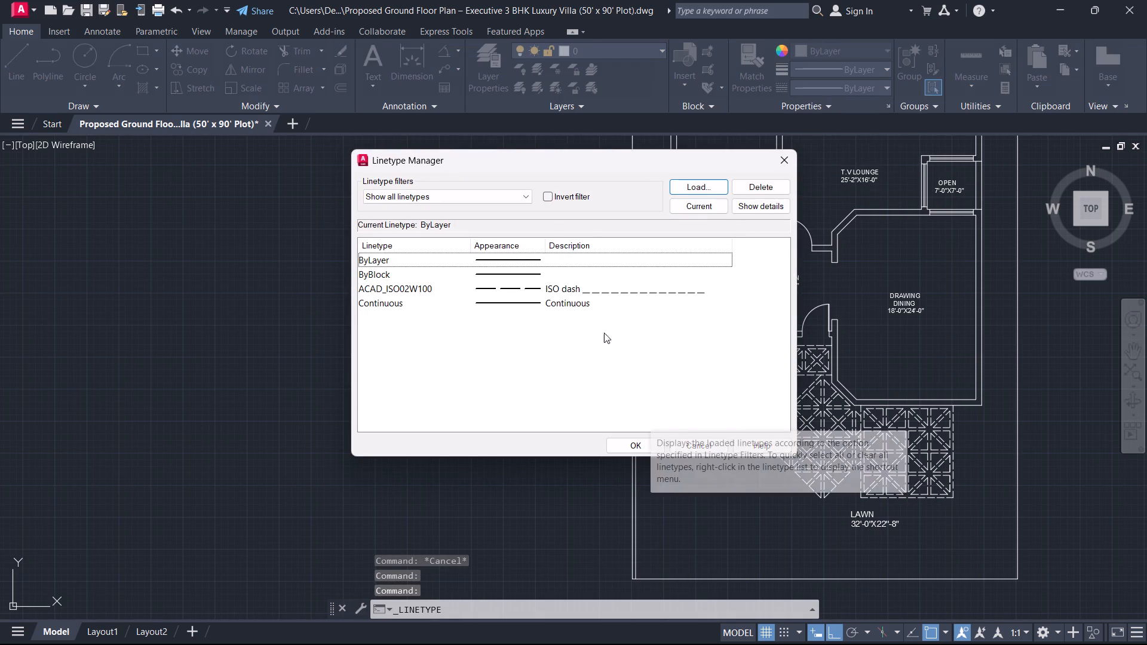
{"action": "left_click", "coordinate": [680, 188]}
{"action": "scroll", "coordinate": [604, 332], "scroll_direction": "down", "scroll_amount": 1}
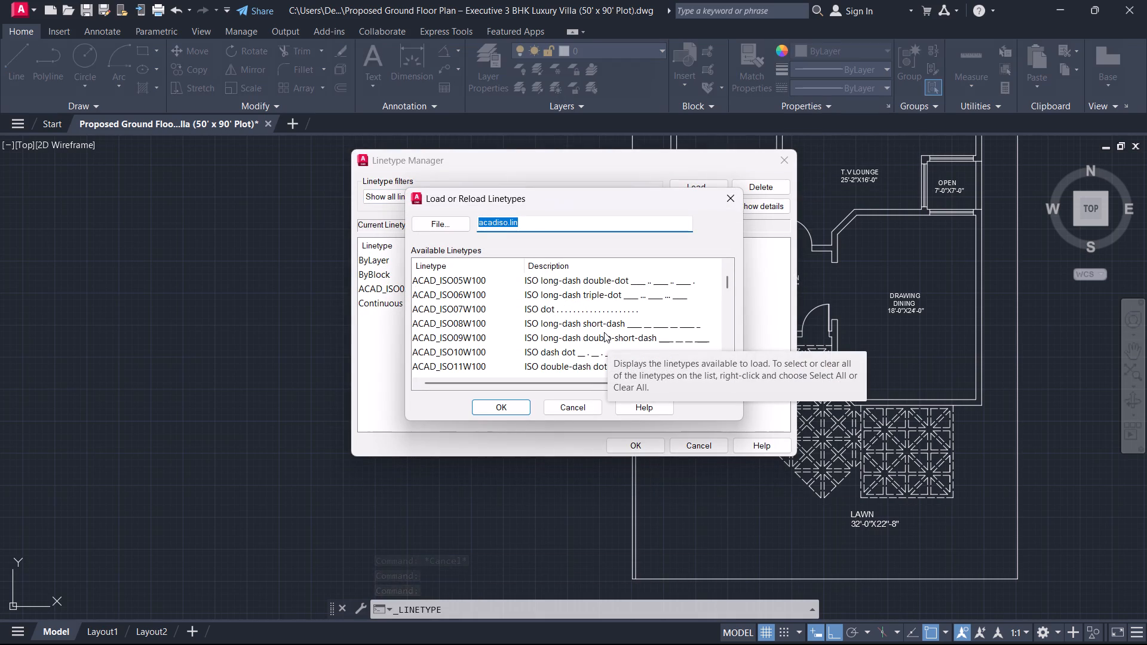
{"action": "scroll", "coordinate": [604, 332], "scroll_direction": "down", "scroll_amount": 2}
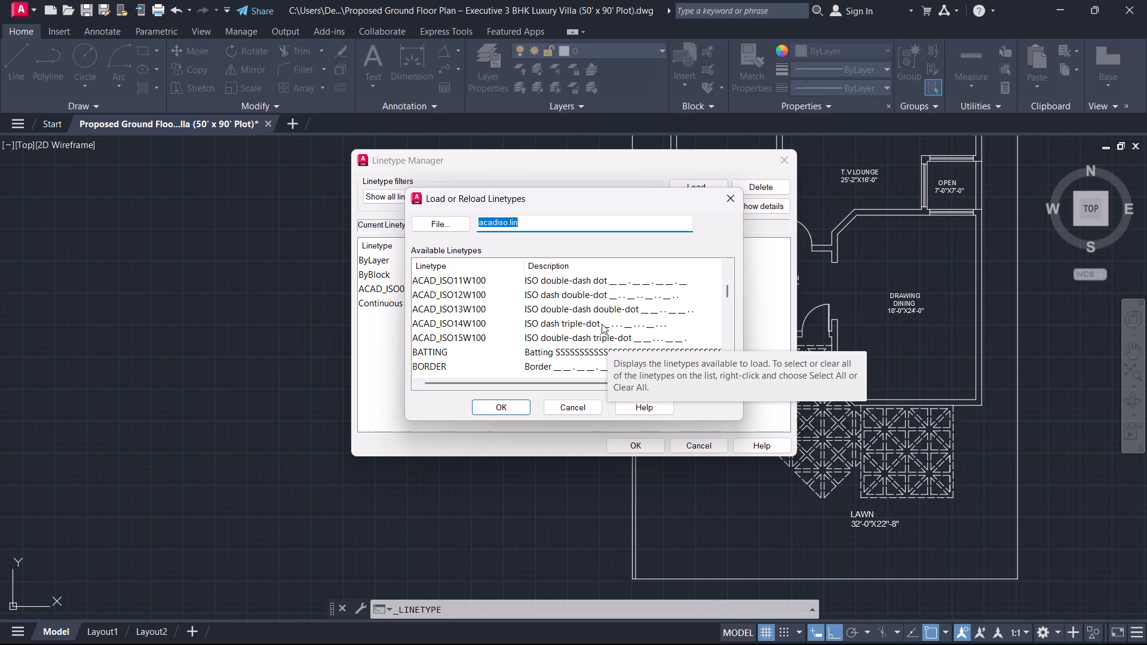
{"action": "scroll", "coordinate": [590, 324], "scroll_direction": "down", "scroll_amount": 2}
{"action": "scroll", "coordinate": [590, 324], "scroll_direction": "up", "scroll_amount": 1}
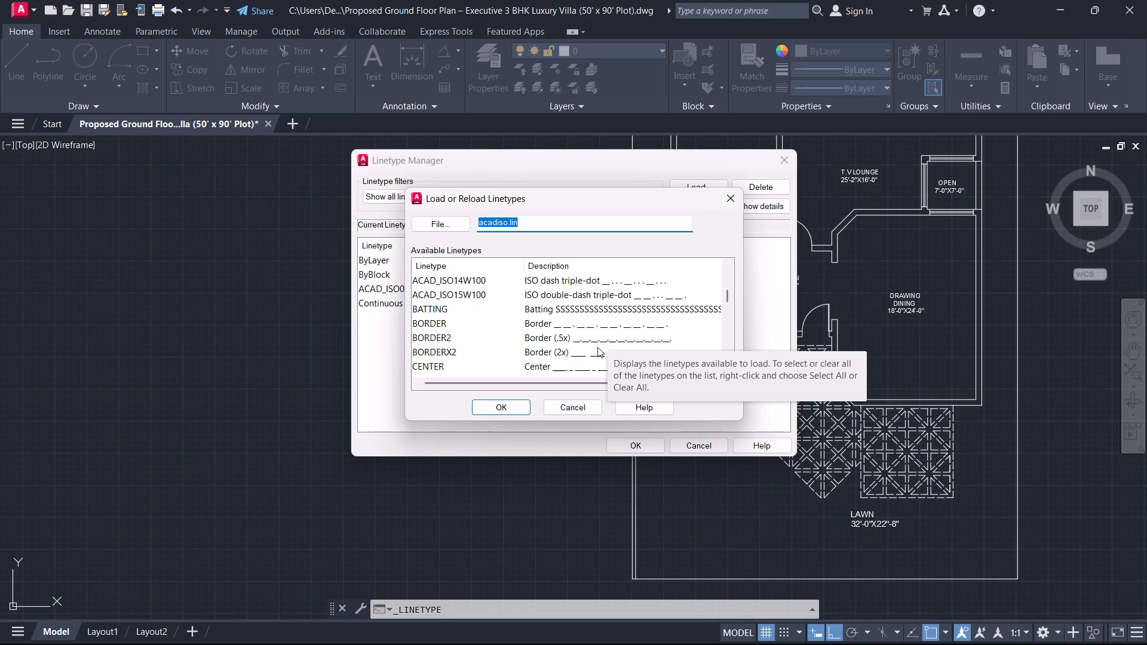
{"action": "scroll", "coordinate": [597, 348], "scroll_direction": "down", "scroll_amount": 5}
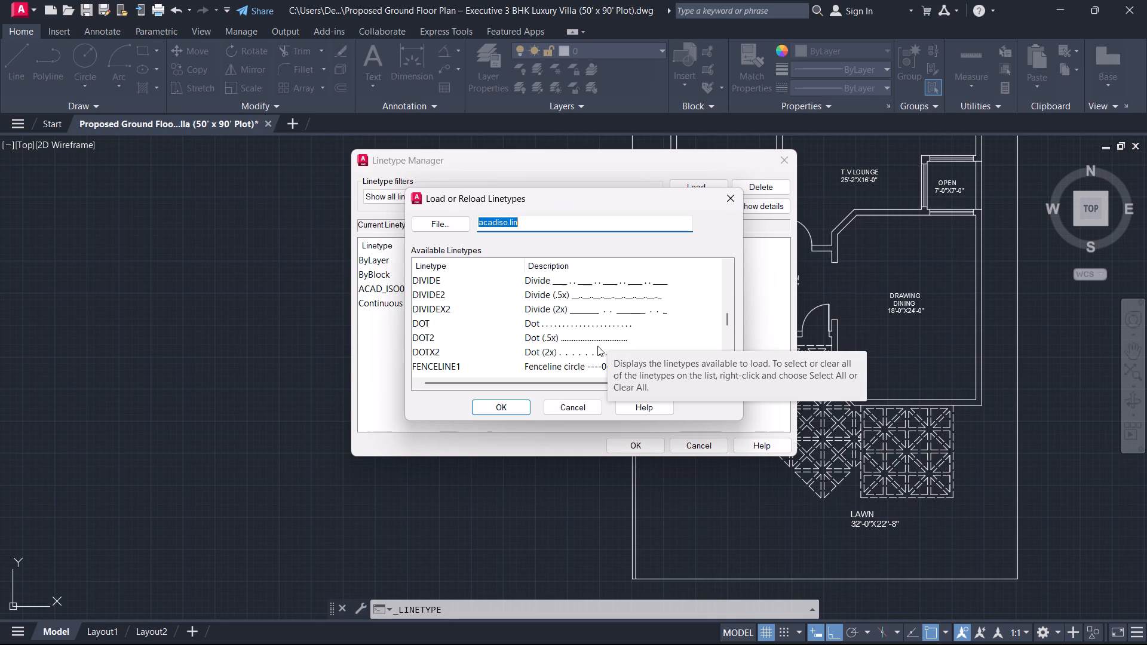
{"action": "scroll", "coordinate": [597, 346], "scroll_direction": "down", "scroll_amount": 3}
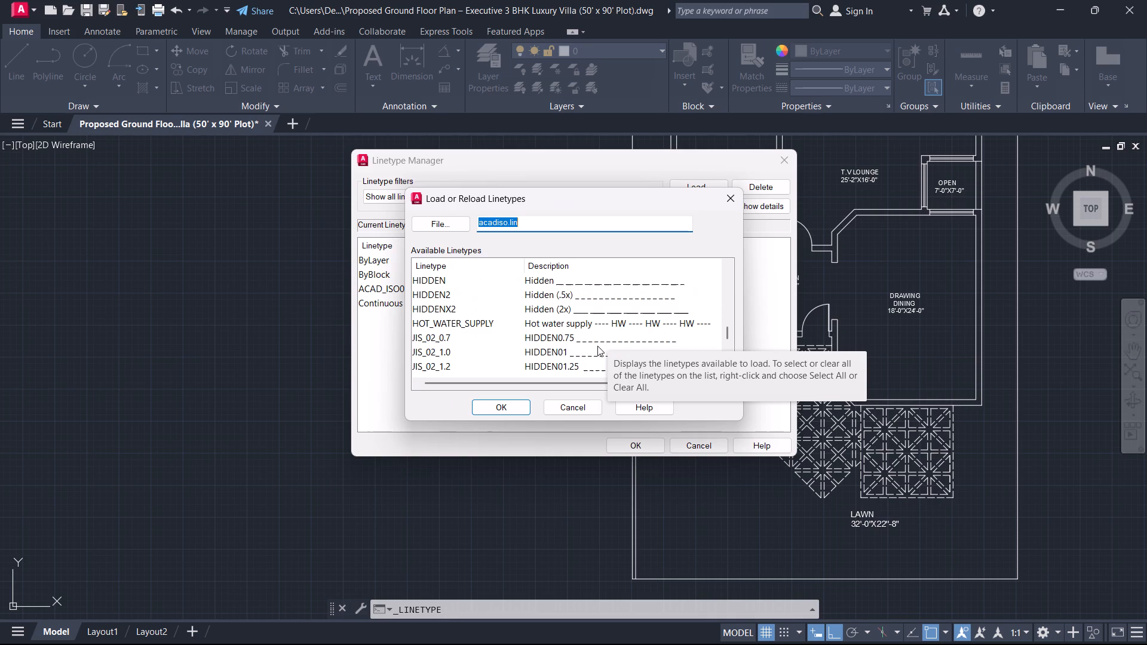
{"action": "scroll", "coordinate": [597, 346], "scroll_direction": "down", "scroll_amount": 8}
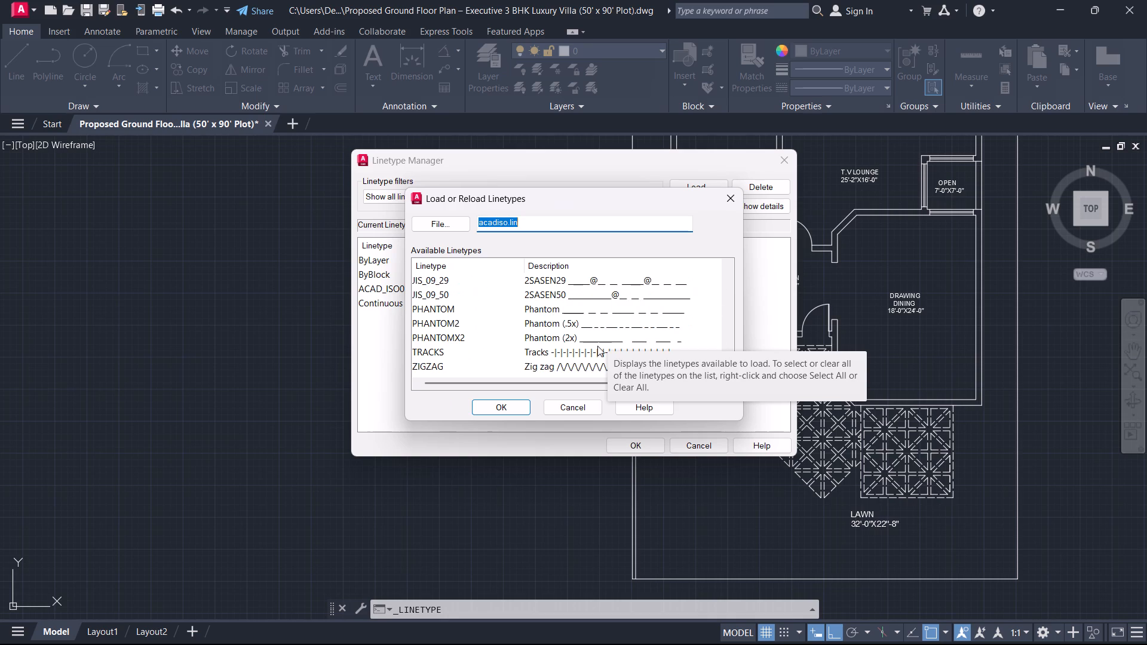
{"action": "scroll", "coordinate": [597, 346], "scroll_direction": "up", "scroll_amount": 2}
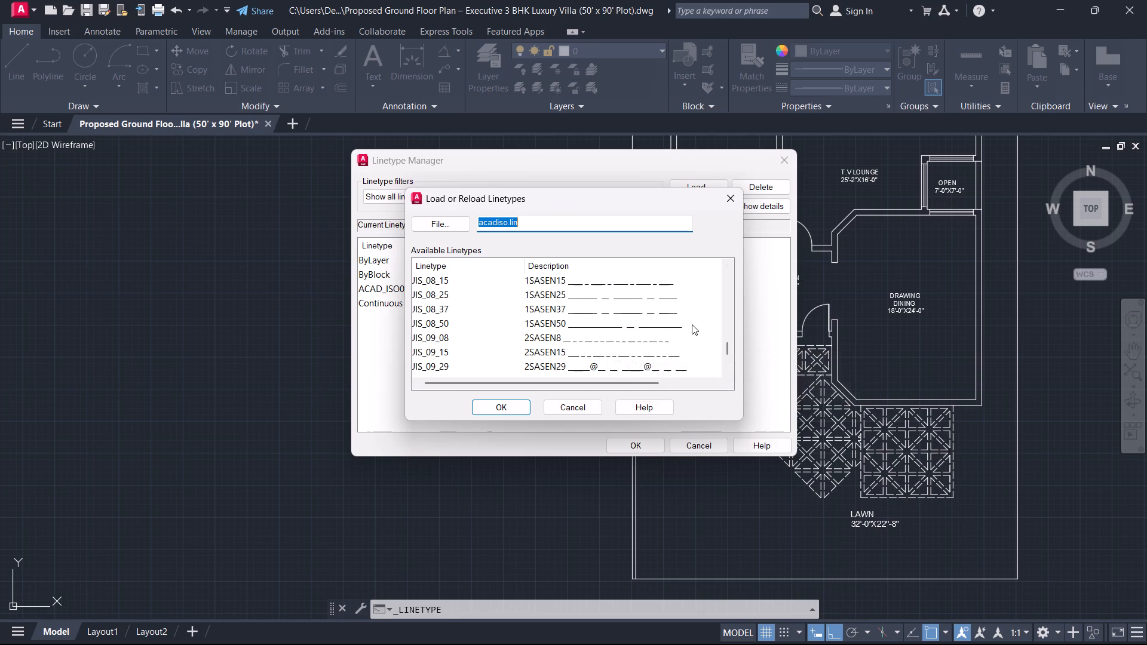
{"action": "scroll", "coordinate": [692, 324], "scroll_direction": "up", "scroll_amount": 4}
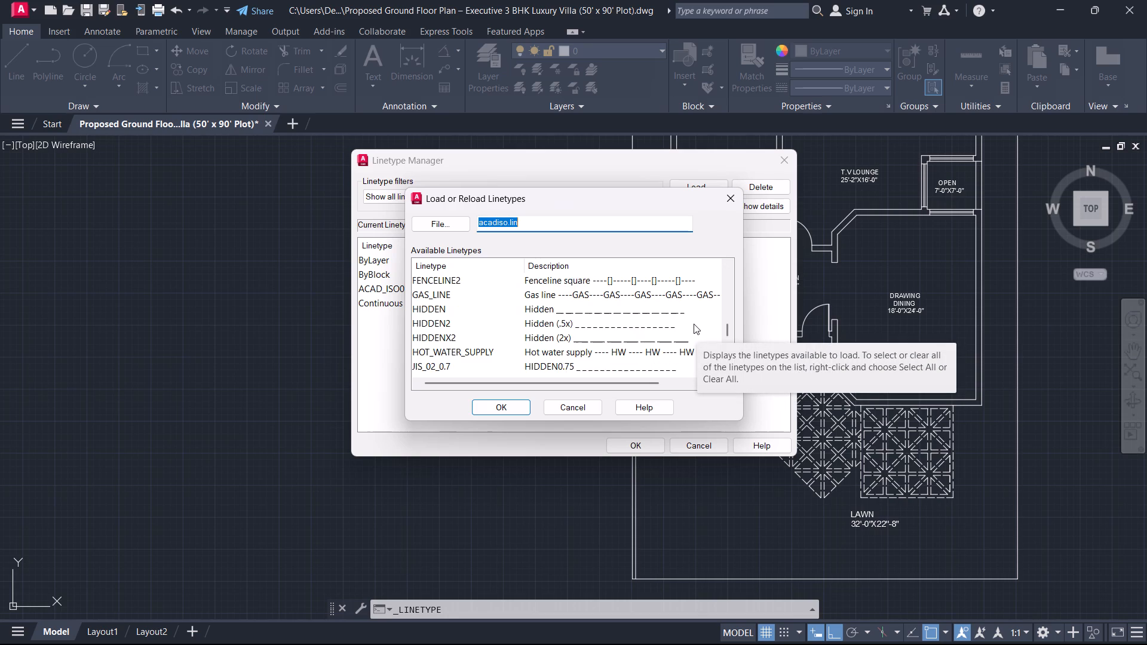
{"action": "scroll", "coordinate": [694, 324], "scroll_direction": "up", "scroll_amount": 4}
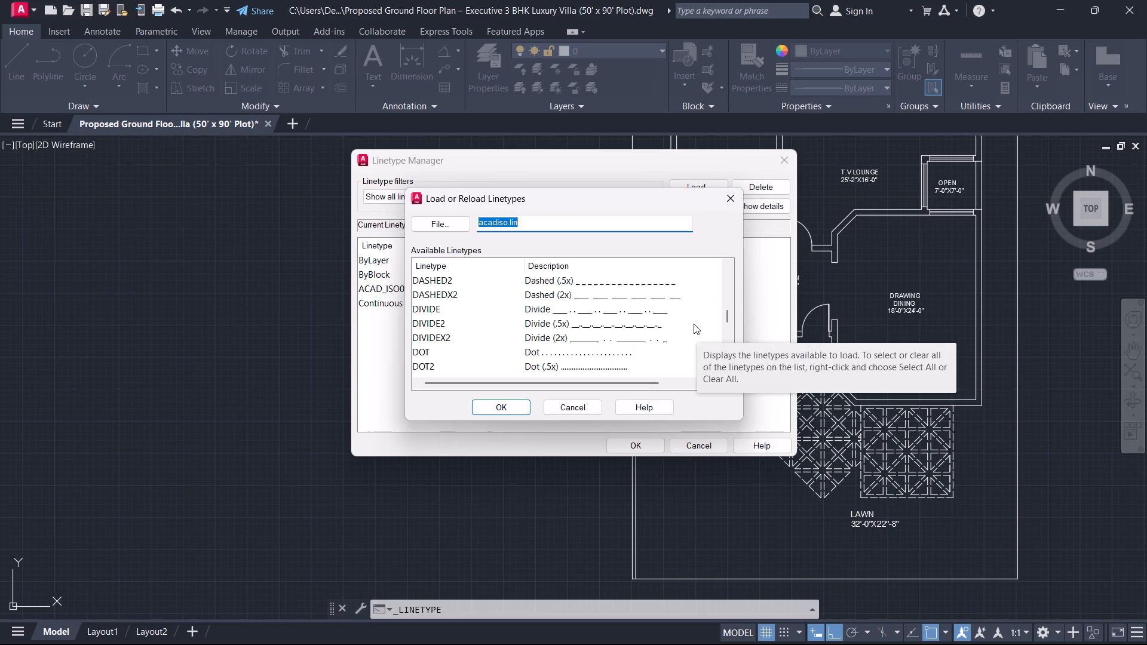
{"action": "scroll", "coordinate": [651, 294], "scroll_direction": "up", "scroll_amount": 1}
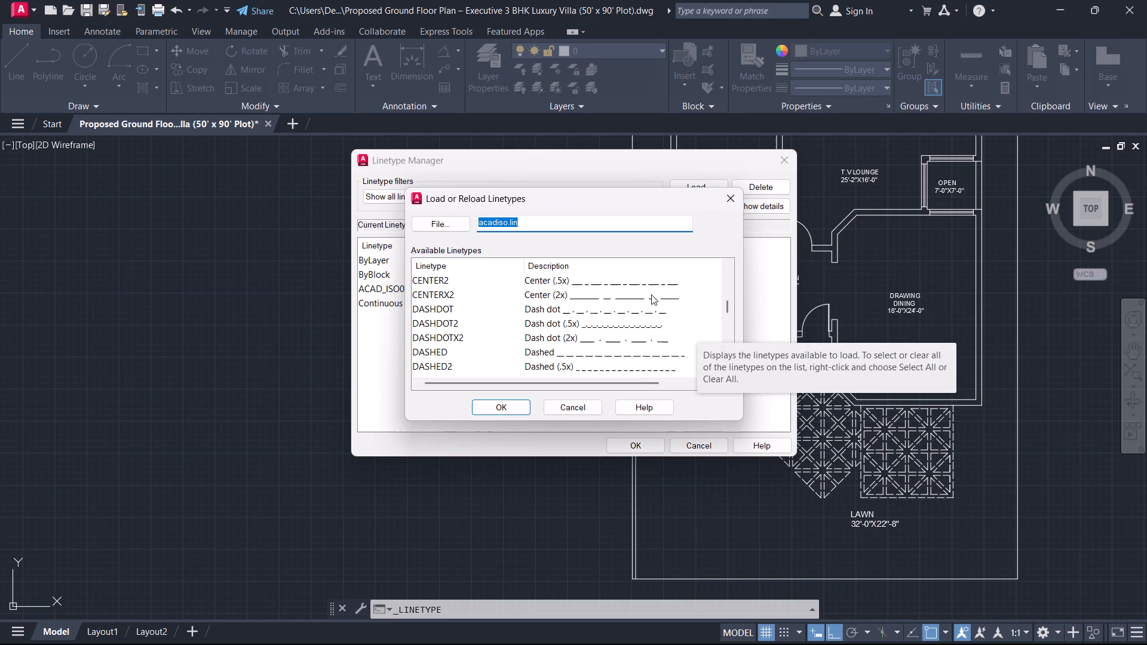
{"action": "scroll", "coordinate": [642, 297], "scroll_direction": "up", "scroll_amount": 3}
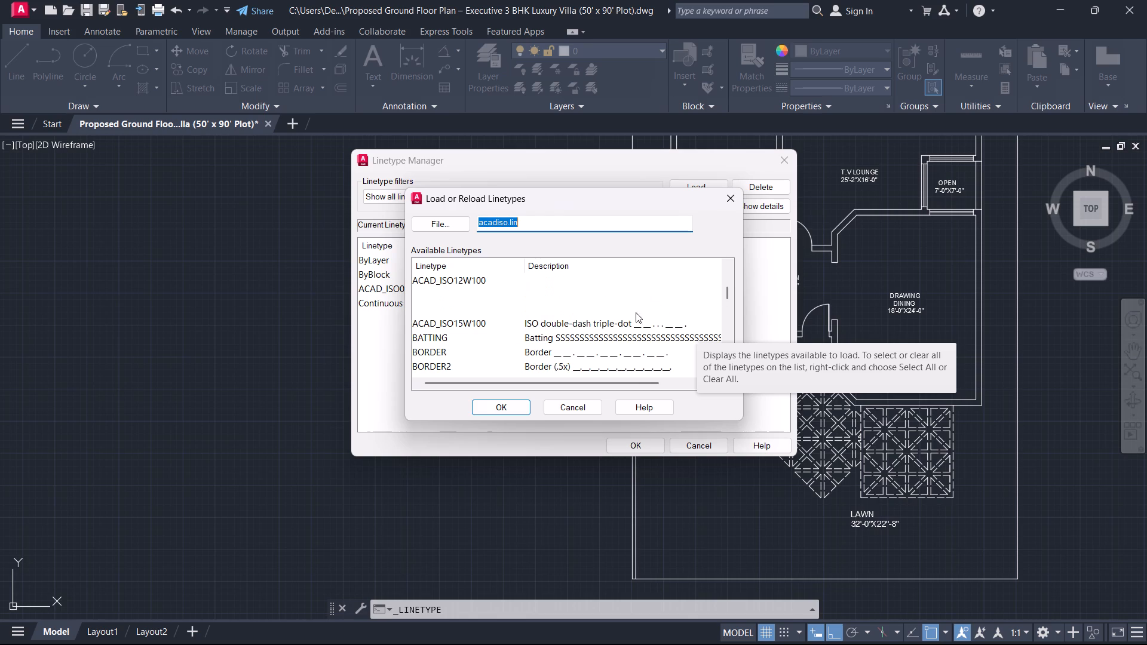
{"action": "scroll", "coordinate": [612, 348], "scroll_direction": "up", "scroll_amount": 1}
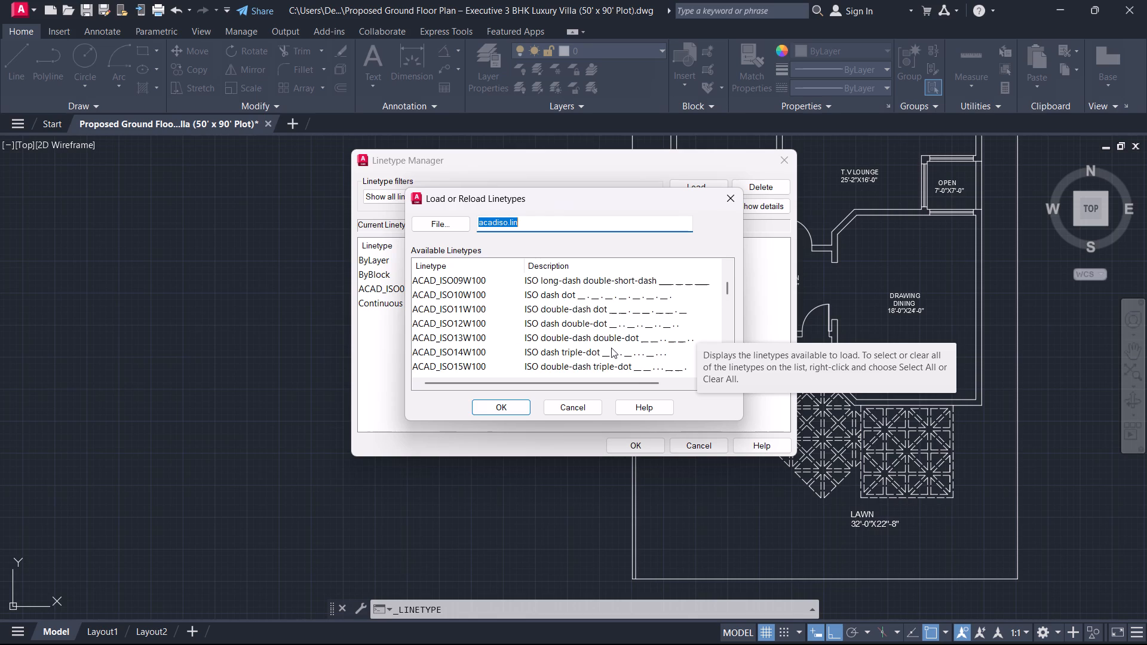
{"action": "scroll", "coordinate": [608, 301], "scroll_direction": "up", "scroll_amount": 2}
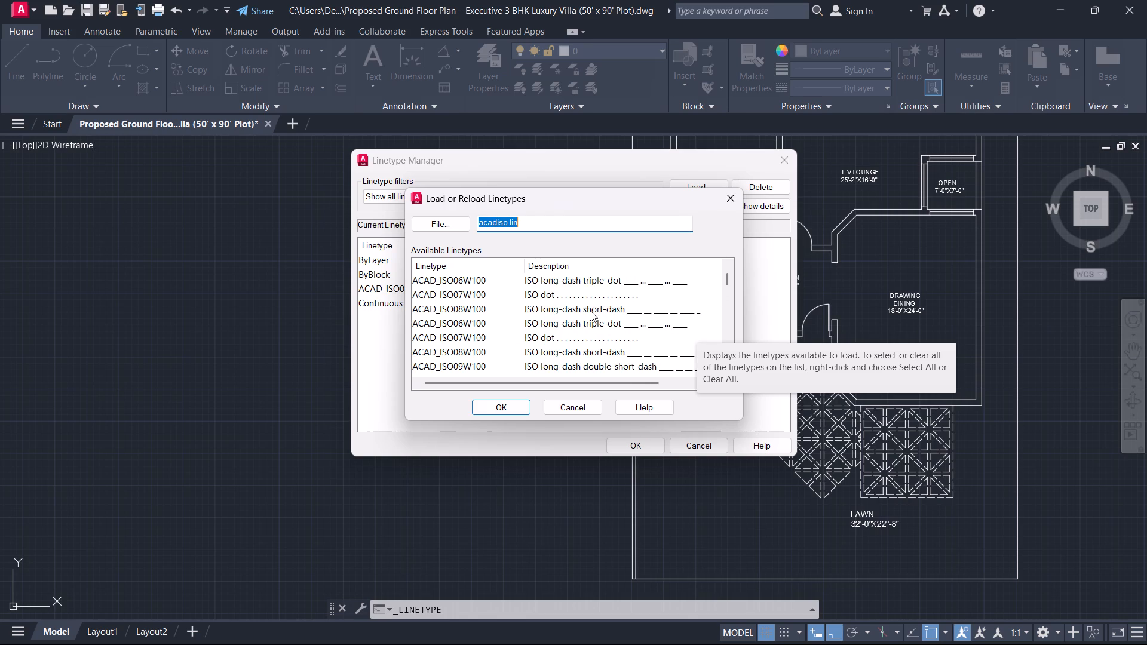
{"action": "scroll", "coordinate": [640, 309], "scroll_direction": "up", "scroll_amount": 2}
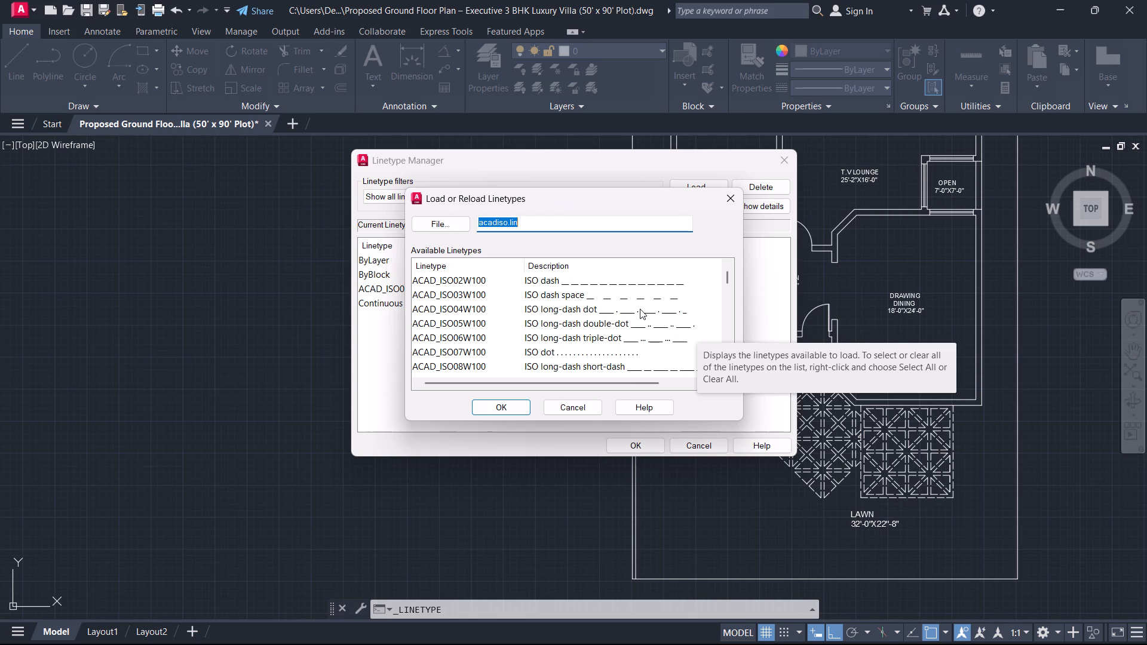
{"action": "scroll", "coordinate": [640, 309], "scroll_direction": "up", "scroll_amount": 1}
{"action": "scroll", "coordinate": [640, 309], "scroll_direction": "down", "scroll_amount": 2}
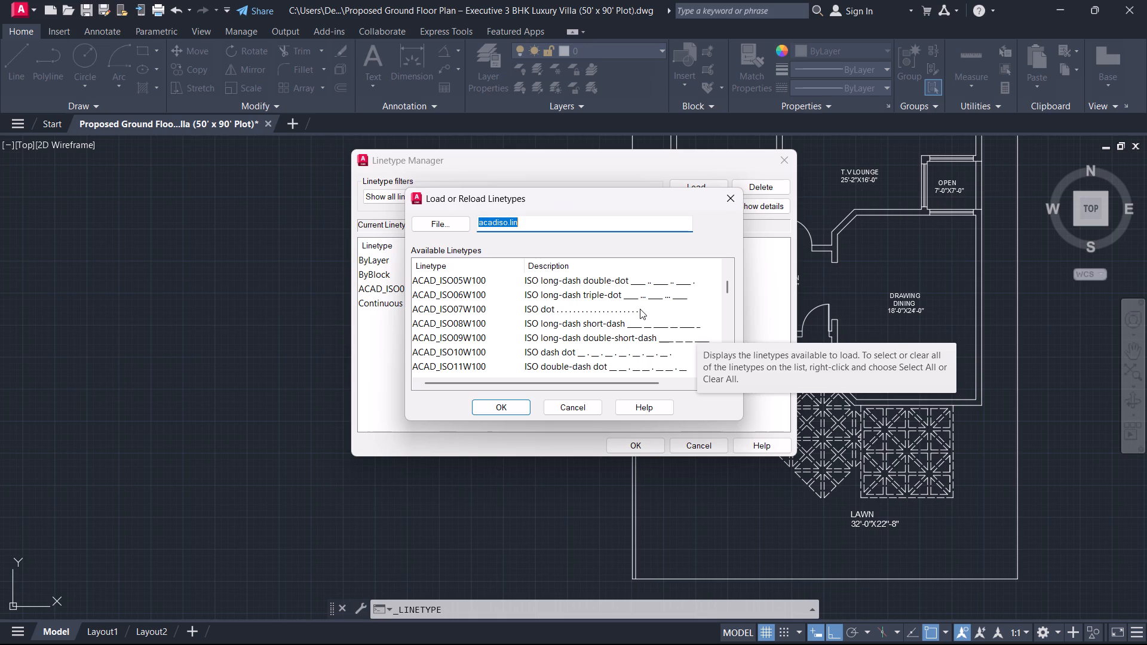
{"action": "scroll", "coordinate": [640, 309], "scroll_direction": "down", "scroll_amount": 1}
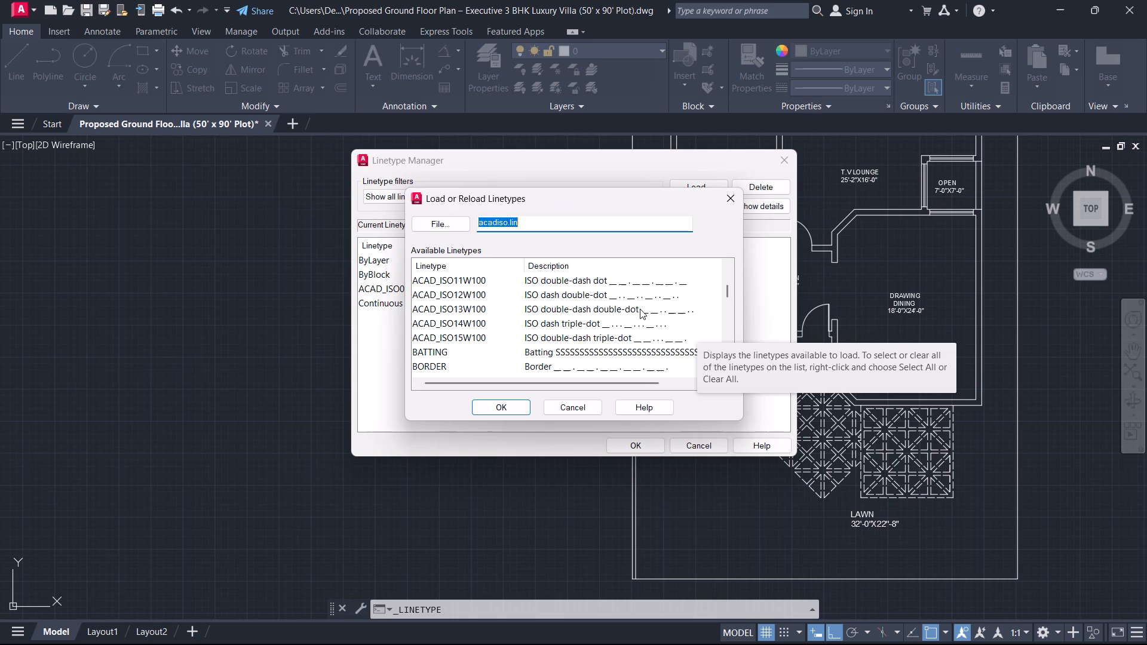
{"action": "scroll", "coordinate": [640, 309], "scroll_direction": "down", "scroll_amount": 2}
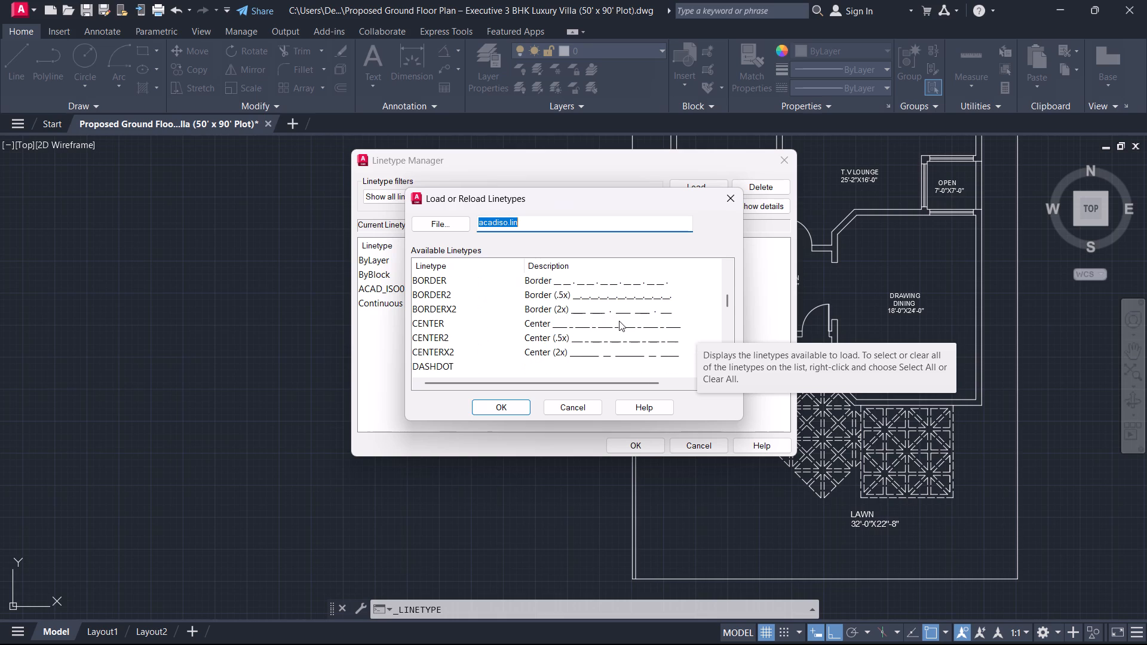
{"action": "scroll", "coordinate": [619, 321], "scroll_direction": "down", "scroll_amount": 1}
{"action": "scroll", "coordinate": [619, 321], "scroll_direction": "up", "scroll_amount": 1}
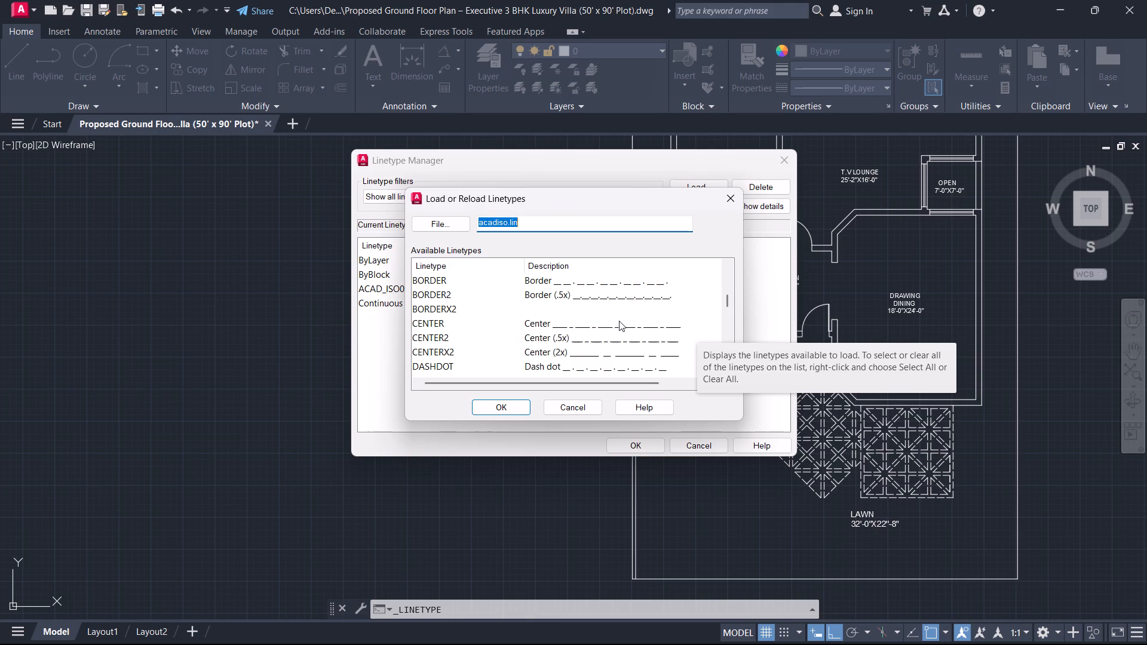
{"action": "scroll", "coordinate": [619, 321], "scroll_direction": "up", "scroll_amount": 1}
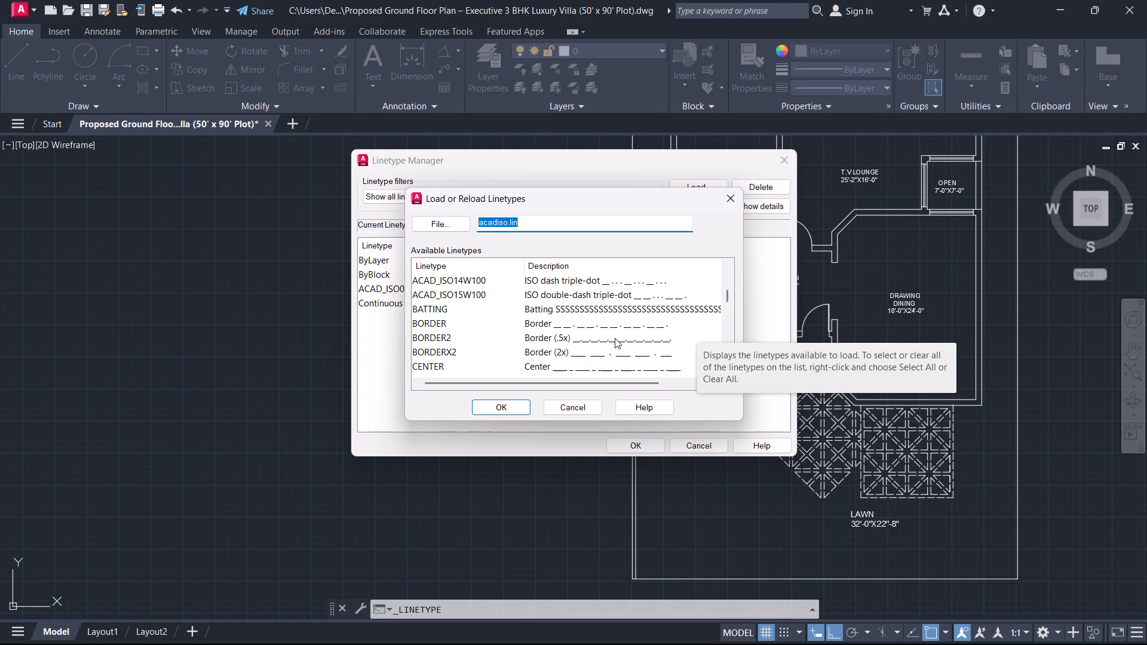
{"action": "scroll", "coordinate": [615, 338], "scroll_direction": "down", "scroll_amount": 4}
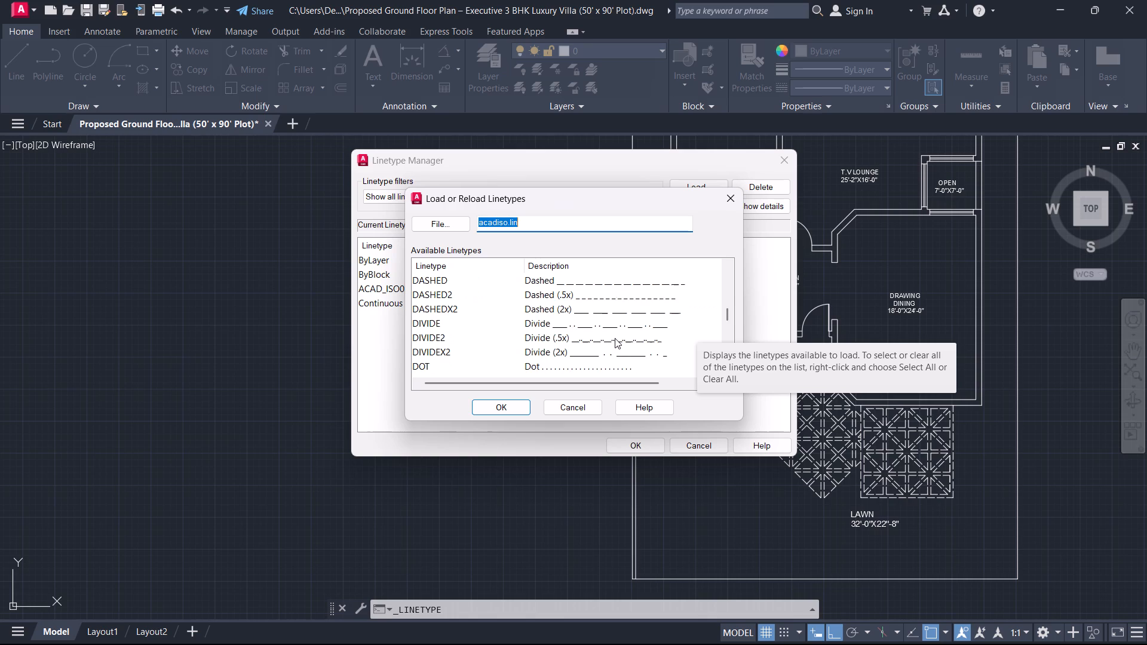
{"action": "scroll", "coordinate": [615, 338], "scroll_direction": "down", "scroll_amount": 3}
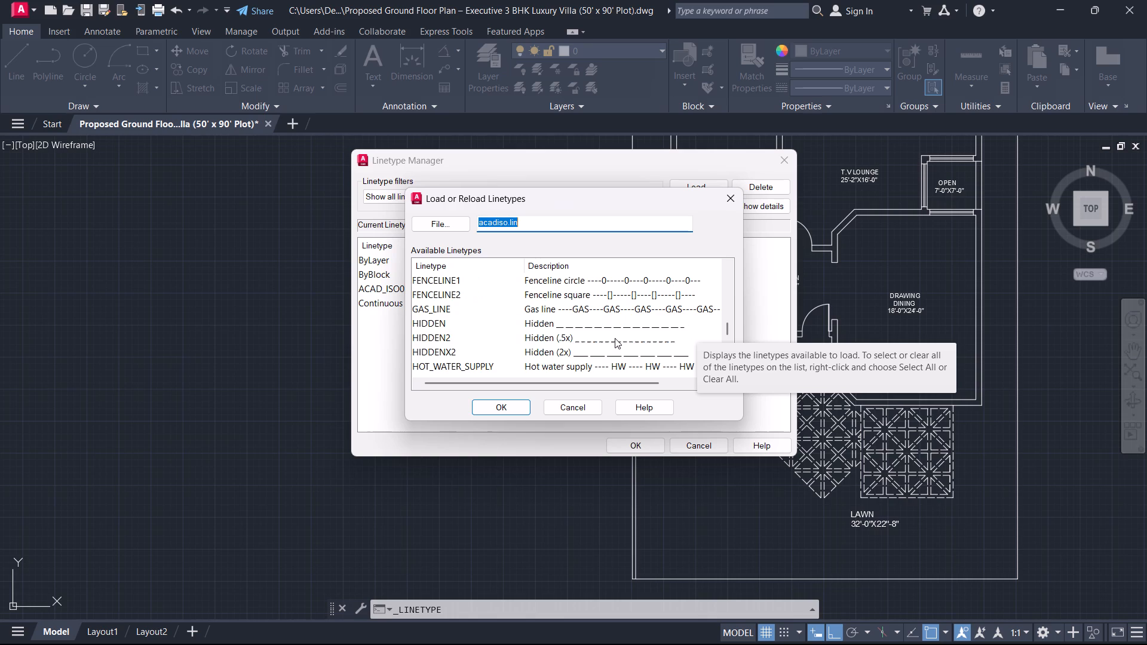
{"action": "scroll", "coordinate": [615, 338], "scroll_direction": "down", "scroll_amount": 2}
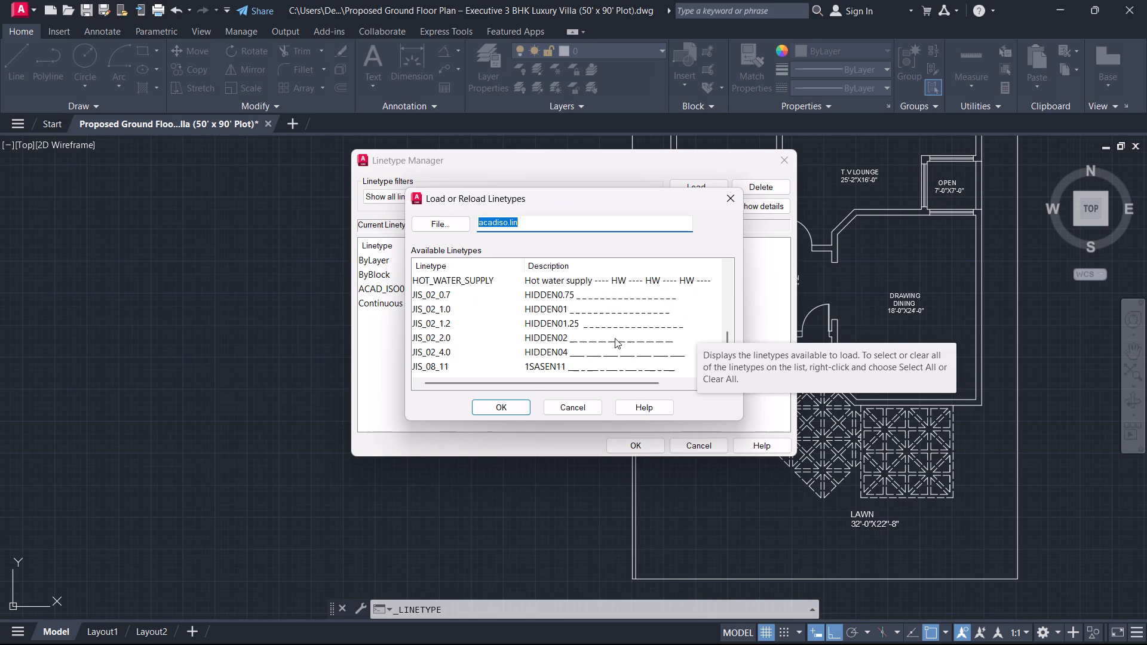
{"action": "scroll", "coordinate": [615, 338], "scroll_direction": "down", "scroll_amount": 11}
Load the DASHDOTX2 linetype from acadiso.lin into the drawing and accept the linetype settings.
{"action": "scroll", "coordinate": [615, 338], "scroll_direction": "up", "scroll_amount": 1}
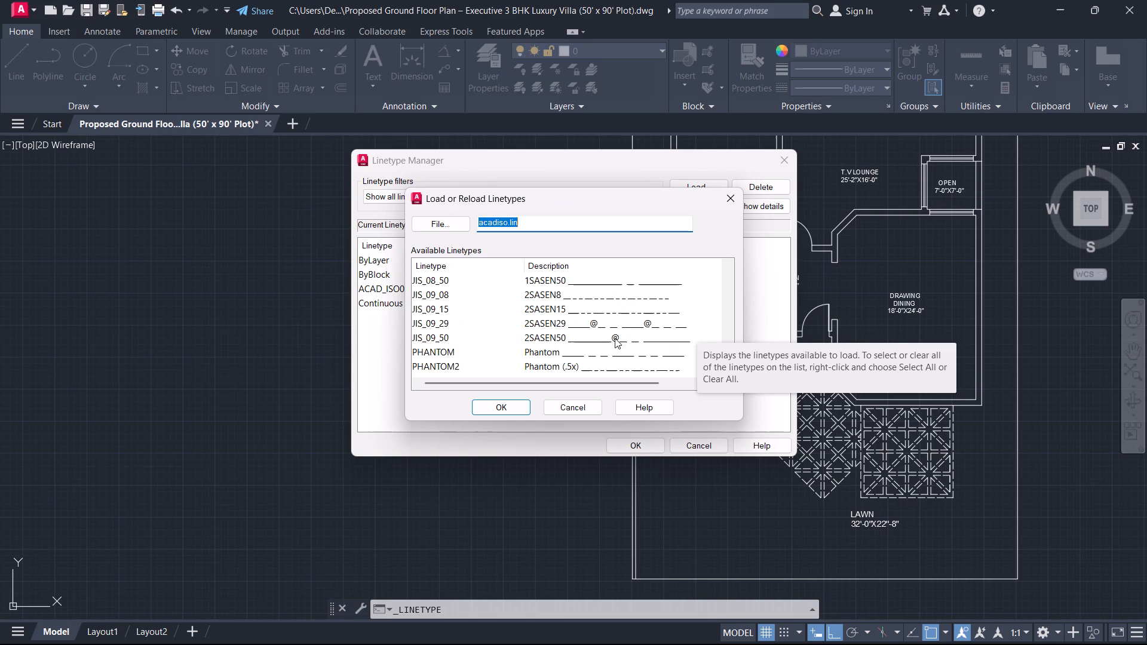
{"action": "scroll", "coordinate": [615, 338], "scroll_direction": "up", "scroll_amount": 6}
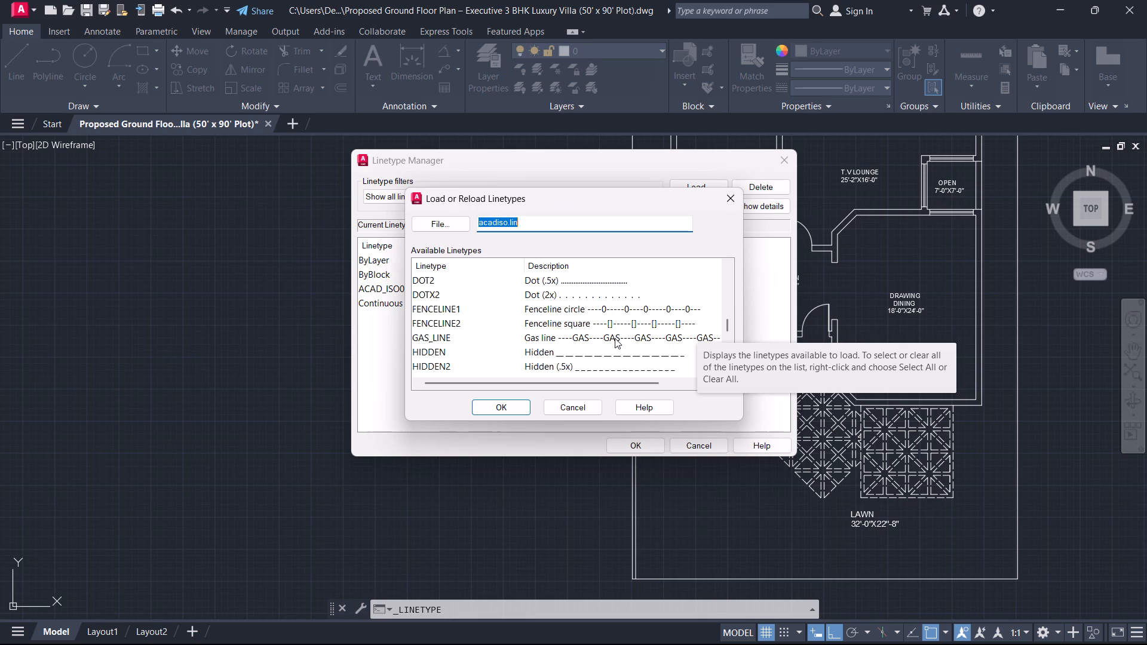
{"action": "scroll", "coordinate": [615, 338], "scroll_direction": "up", "scroll_amount": 2}
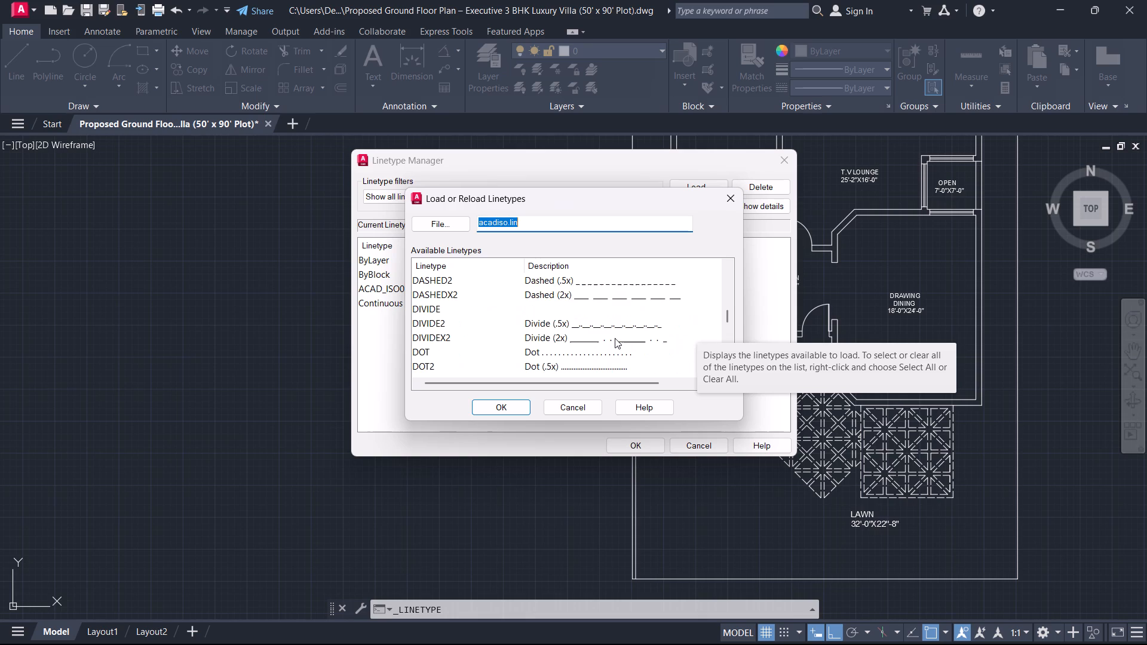
{"action": "scroll", "coordinate": [615, 338], "scroll_direction": "up", "scroll_amount": 1}
{"action": "left_click", "coordinate": [631, 297]}
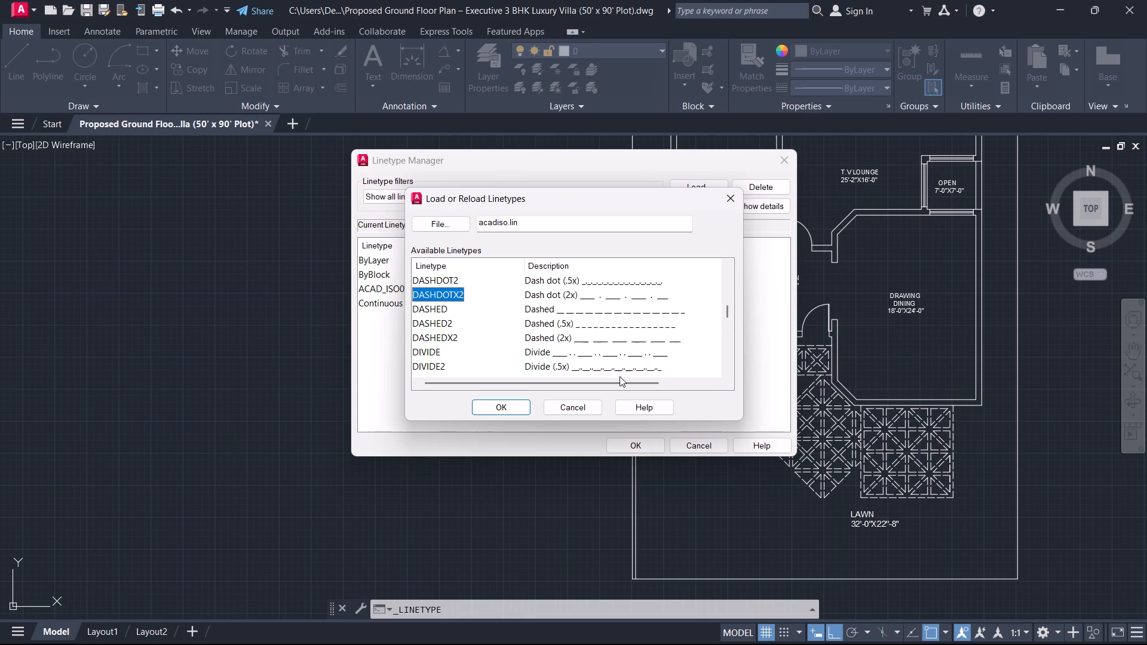
{"action": "left_click", "coordinate": [494, 403]}
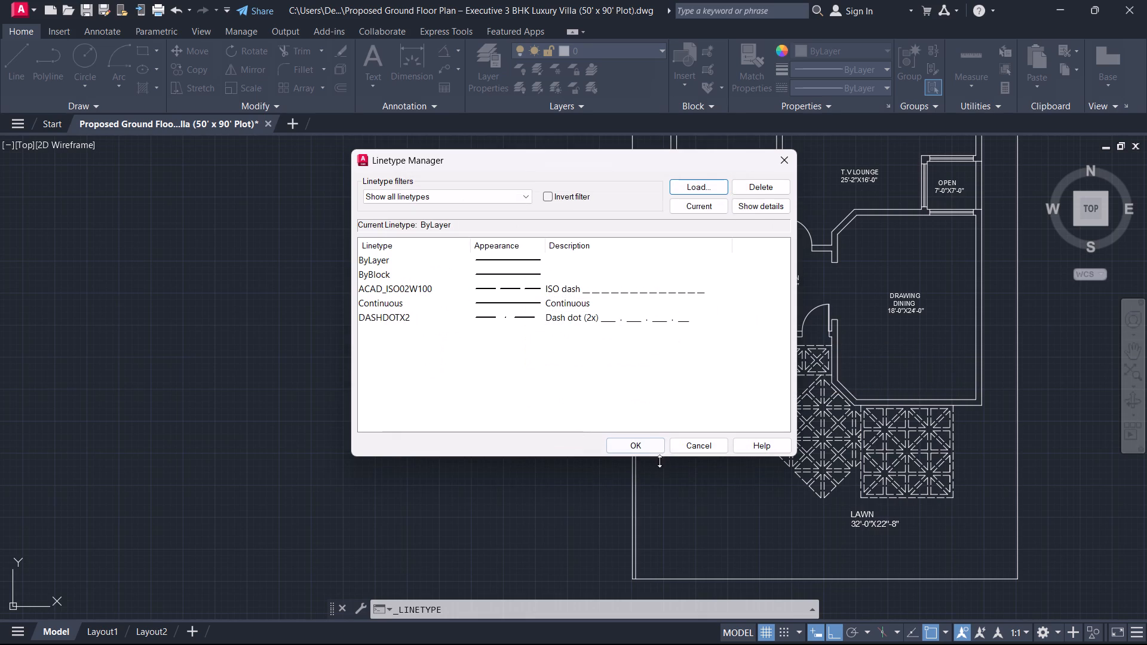
{"action": "left_click", "coordinate": [646, 456]}
{"action": "left_click", "coordinate": [633, 443]}
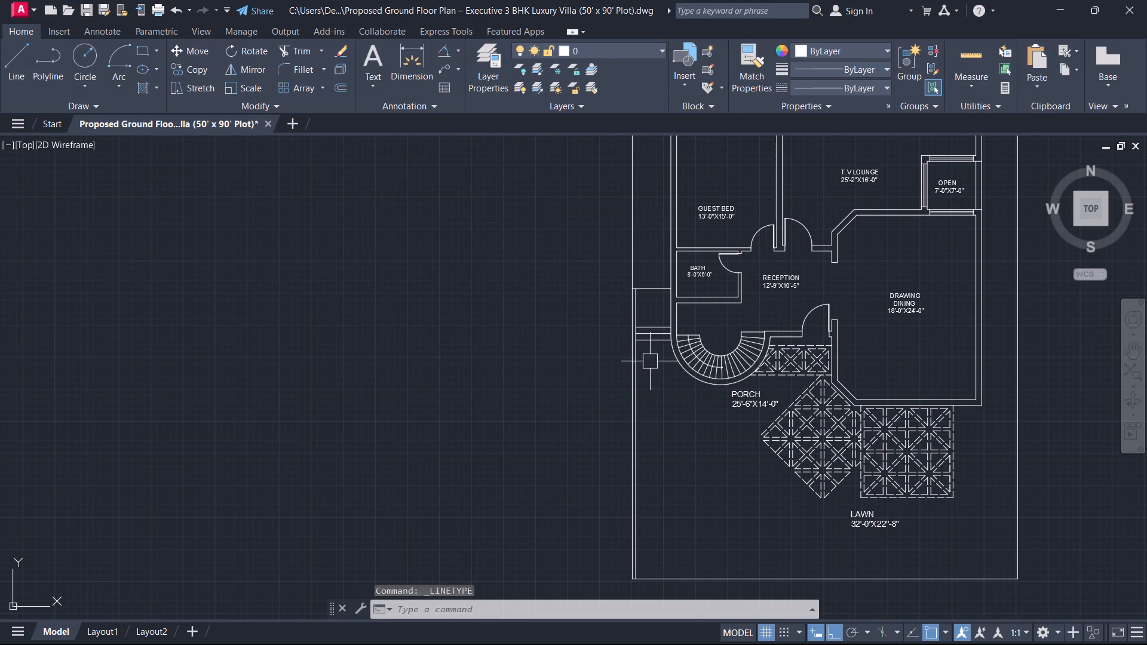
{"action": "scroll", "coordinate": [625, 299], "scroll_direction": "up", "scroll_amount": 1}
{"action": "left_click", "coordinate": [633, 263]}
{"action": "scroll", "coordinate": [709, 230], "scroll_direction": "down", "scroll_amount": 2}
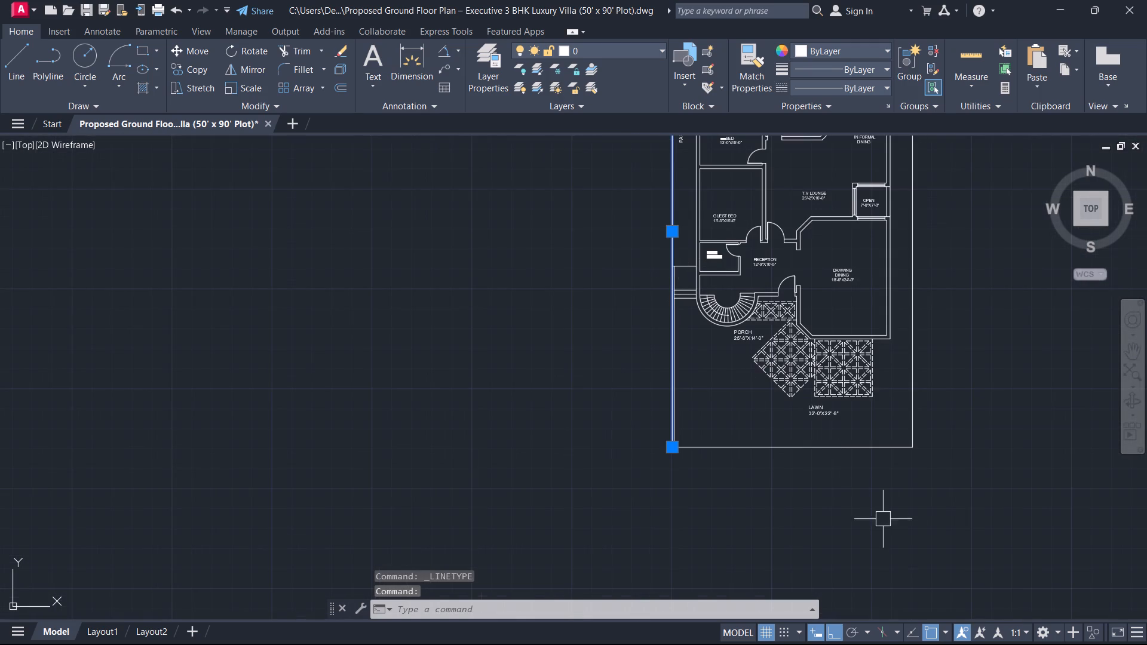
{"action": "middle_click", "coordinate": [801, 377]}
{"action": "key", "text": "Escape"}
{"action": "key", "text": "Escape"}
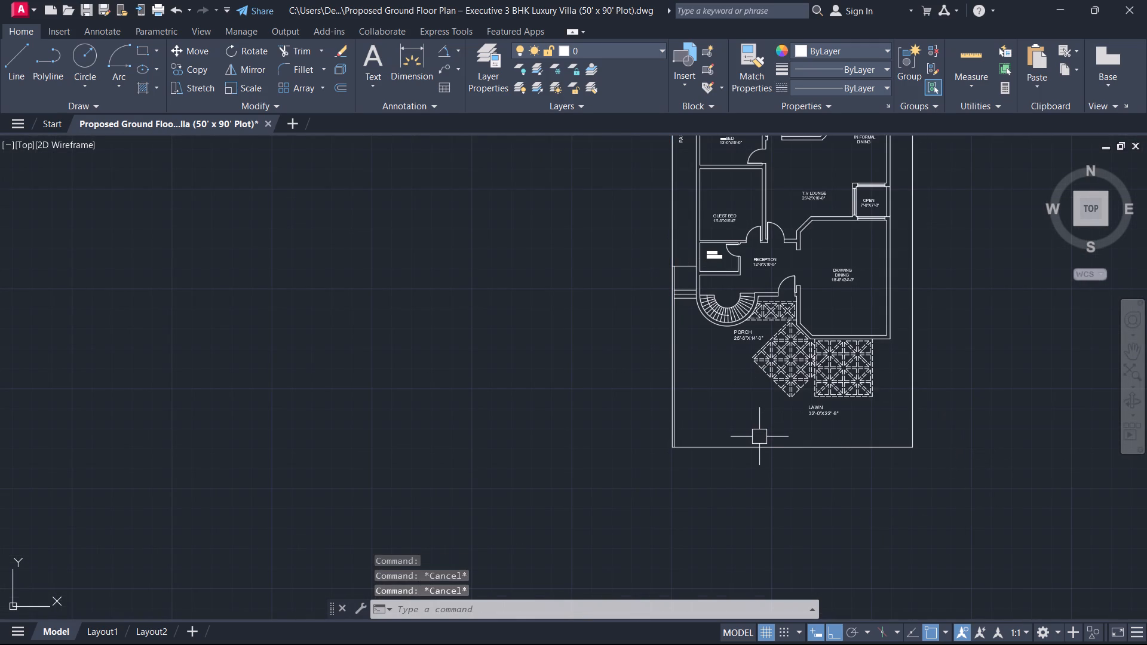
Draw two lines across the 9" west wall between the curved stair and the bath as the ends of a window opening.
{"action": "scroll", "coordinate": [695, 294], "scroll_direction": "up", "scroll_amount": 4}
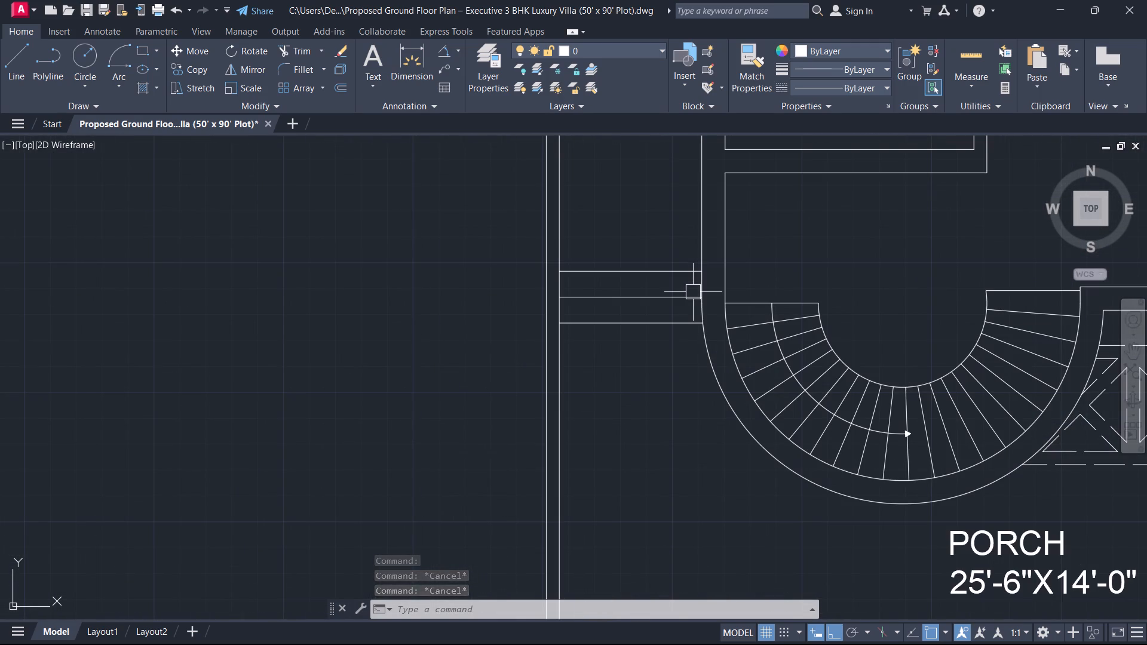
{"action": "type", "text": "L"}
{"action": "key", "text": "space"}
{"action": "scroll", "coordinate": [732, 256], "scroll_direction": "up", "scroll_amount": 1}
{"action": "left_click", "coordinate": [723, 306]}
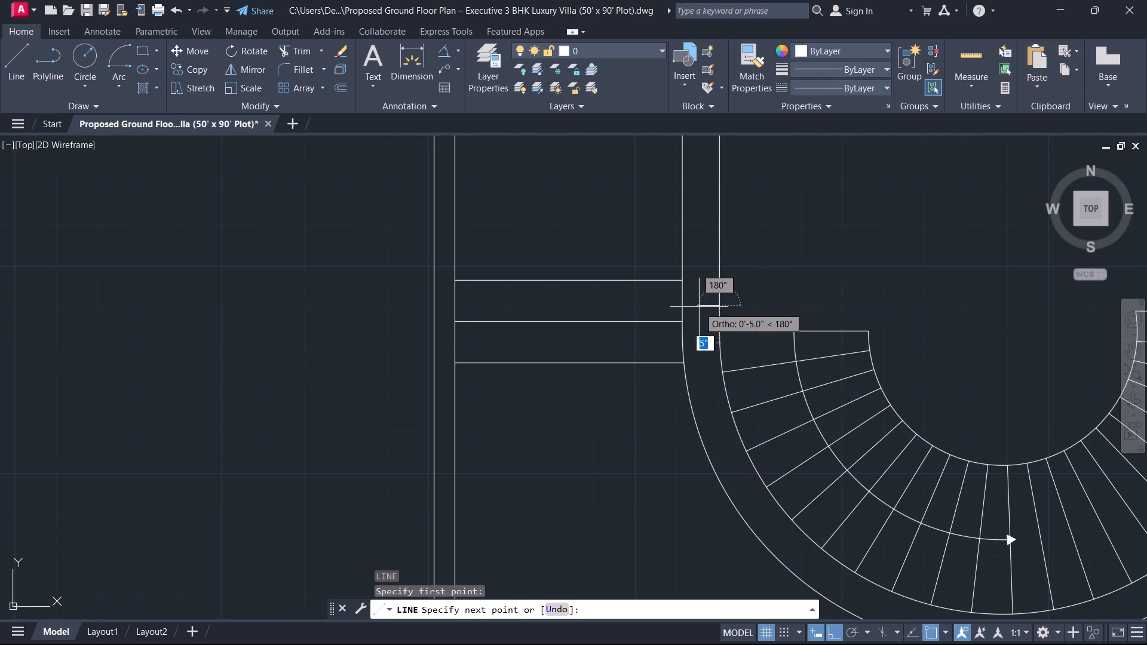
{"action": "left_click", "coordinate": [685, 305]}
{"action": "key", "text": "Escape"}
{"action": "middle_click_drag", "start_coordinate": [690, 304], "coordinate": [694, 398]}
{"action": "scroll", "coordinate": [690, 304], "scroll_direction": "down", "scroll_amount": 1}
{"action": "key", "text": "space"}
{"action": "scroll", "coordinate": [711, 292], "scroll_direction": "up", "scroll_amount": 1}
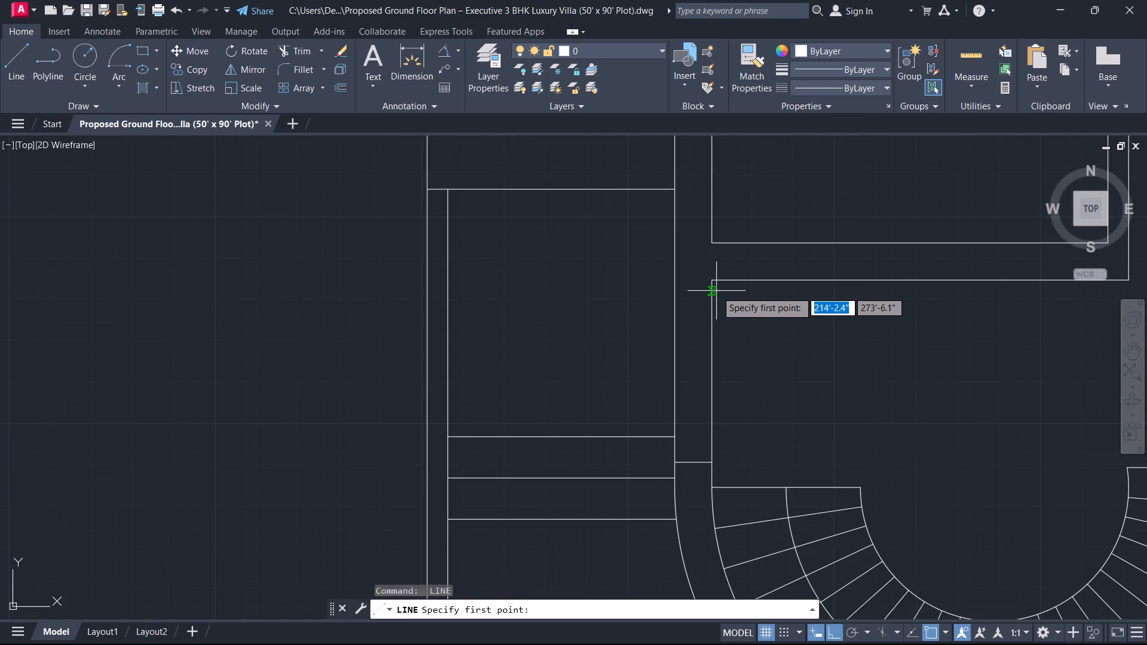
{"action": "left_click", "coordinate": [711, 292]}
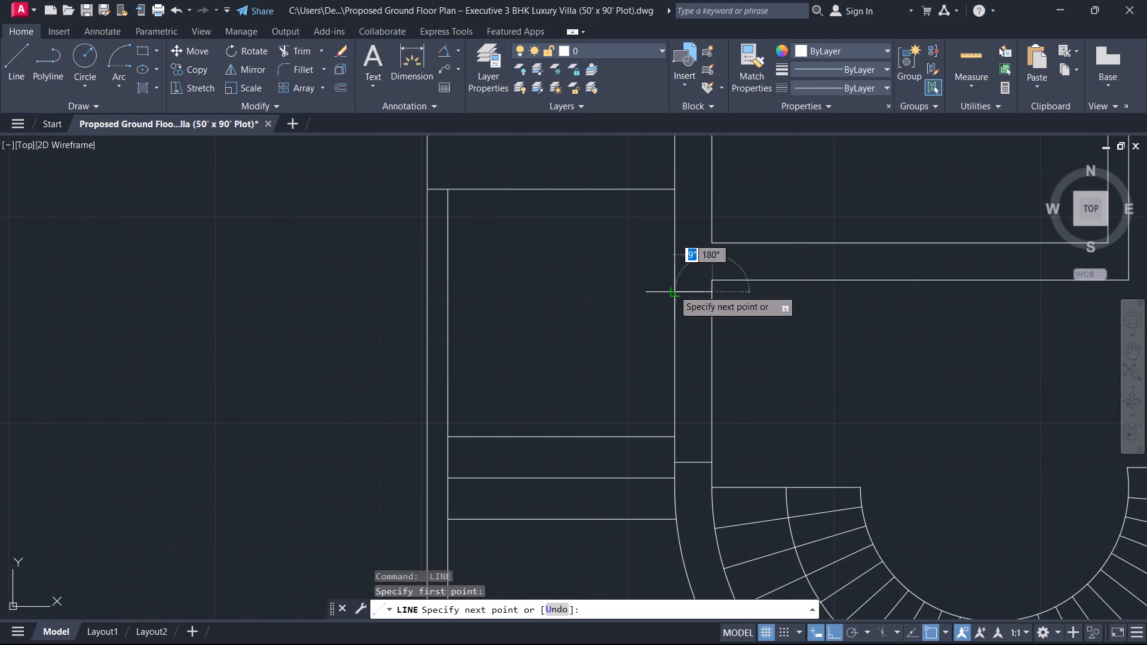
{"action": "left_click", "coordinate": [673, 290]}
{"action": "key", "text": "Escape"}
Draw a vertical centre line between the midpoints of the two window end lines in the wall north of the curved stair.
{"action": "type", "text": "L"}
{"action": "key", "text": "space"}
{"action": "left_click", "coordinate": [697, 294]}
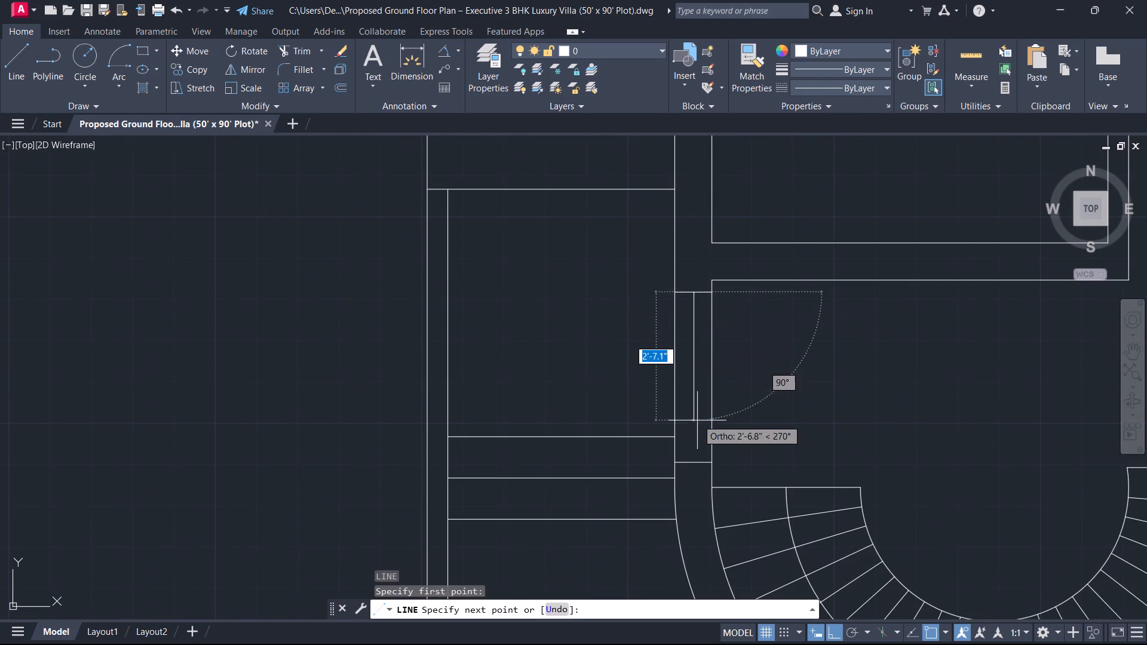
{"action": "left_click", "coordinate": [693, 462]}
{"action": "key", "text": "Escape"}
Offset the stair window's centre line 1" to both sides and erase the original centre line.
{"action": "type", "text": "O"}
{"action": "key", "text": "space"}
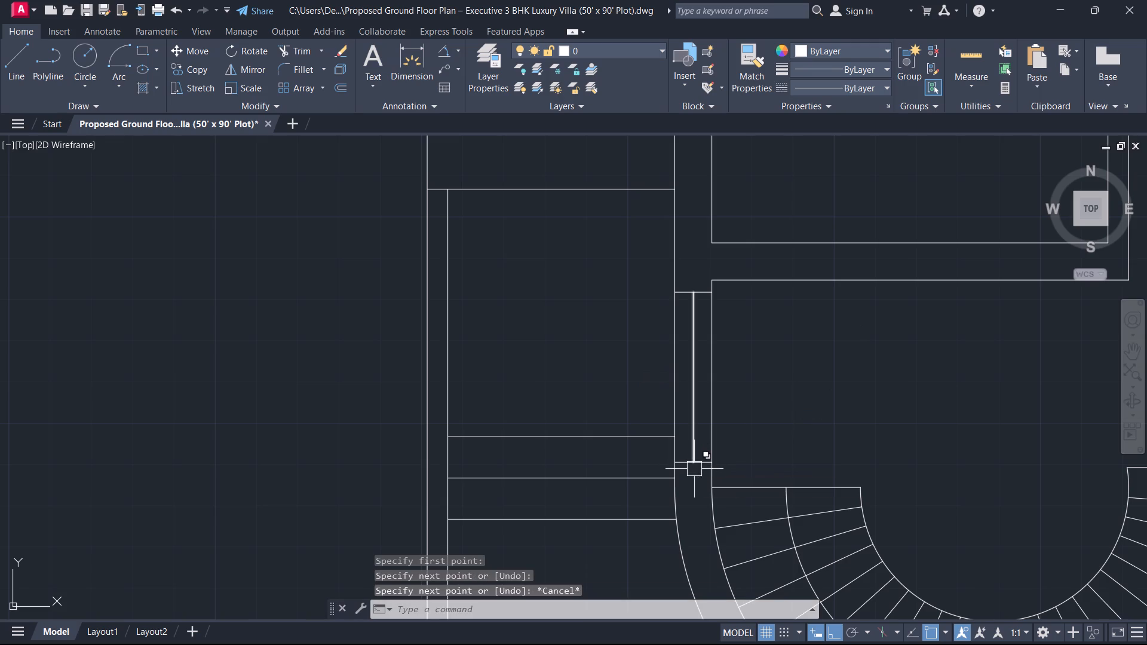
{"action": "key", "text": "1"}
{"action": "key", "text": "Return"}
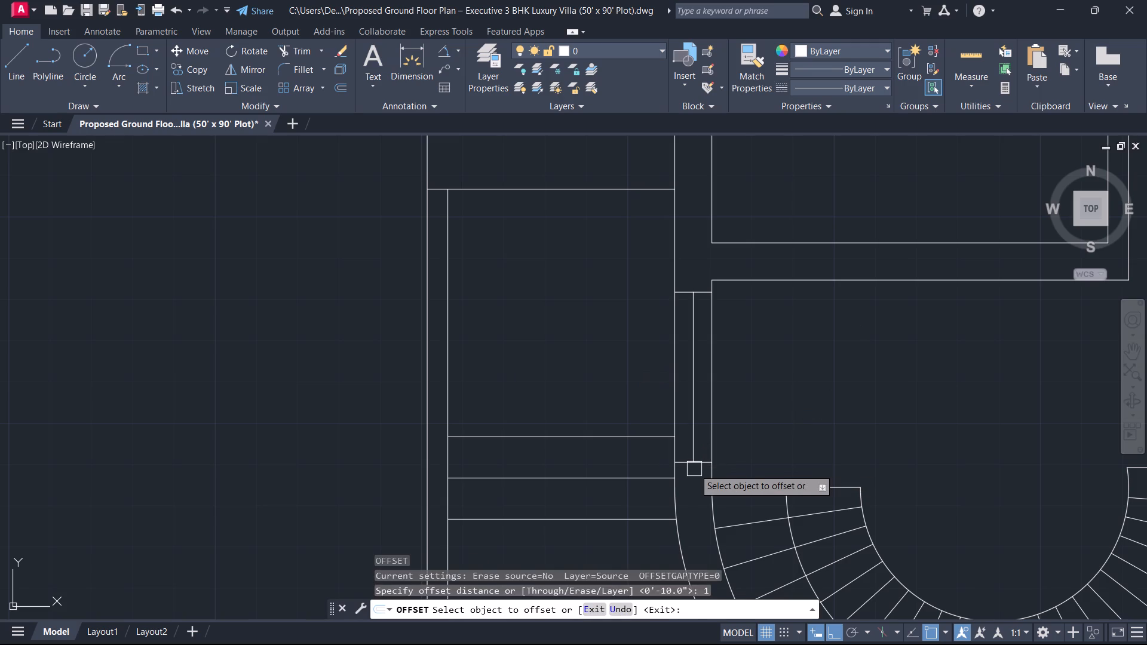
{"action": "scroll", "coordinate": [694, 469], "scroll_direction": "up", "scroll_amount": 3}
{"action": "left_click", "coordinate": [686, 440]}
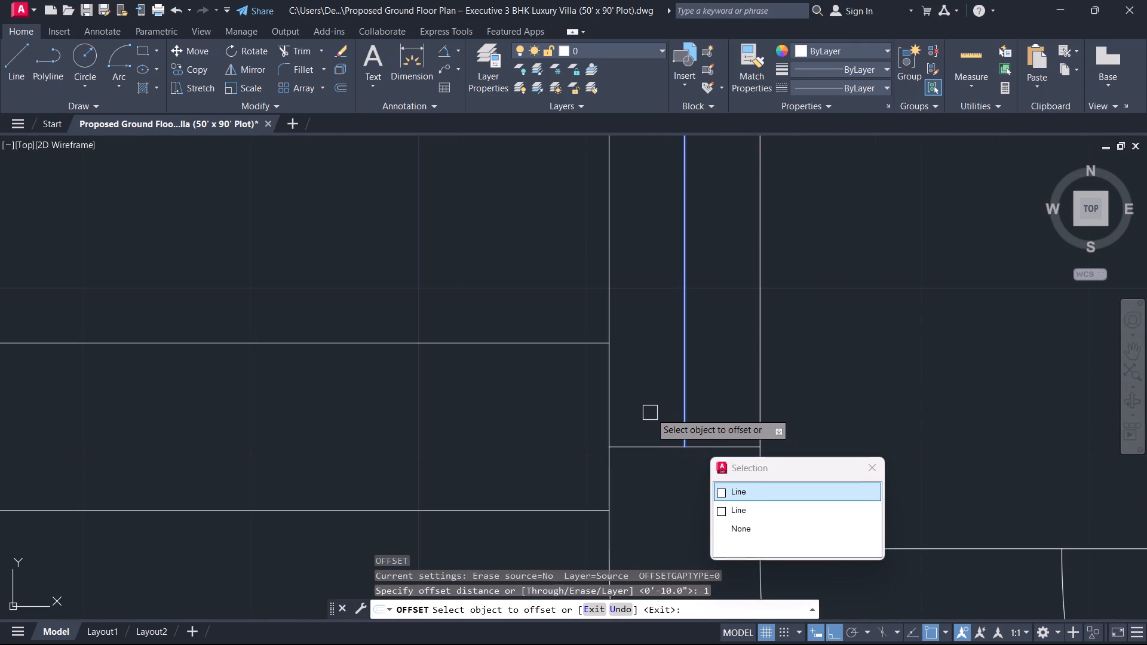
{"action": "left_click", "coordinate": [651, 413]}
{"action": "left_click", "coordinate": [685, 408]}
{"action": "left_click", "coordinate": [740, 404]}
{"action": "key", "text": "Escape"}
{"action": "left_click_drag", "start_coordinate": [686, 396], "coordinate": [697, 402]}
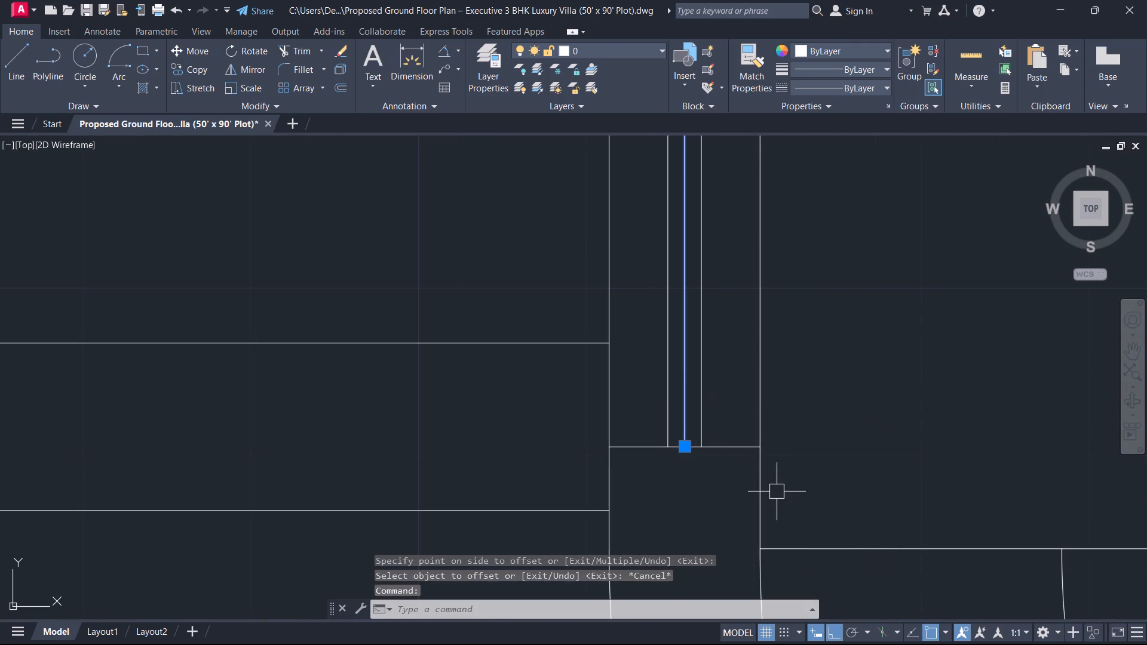
{"action": "key", "text": "Delete"}
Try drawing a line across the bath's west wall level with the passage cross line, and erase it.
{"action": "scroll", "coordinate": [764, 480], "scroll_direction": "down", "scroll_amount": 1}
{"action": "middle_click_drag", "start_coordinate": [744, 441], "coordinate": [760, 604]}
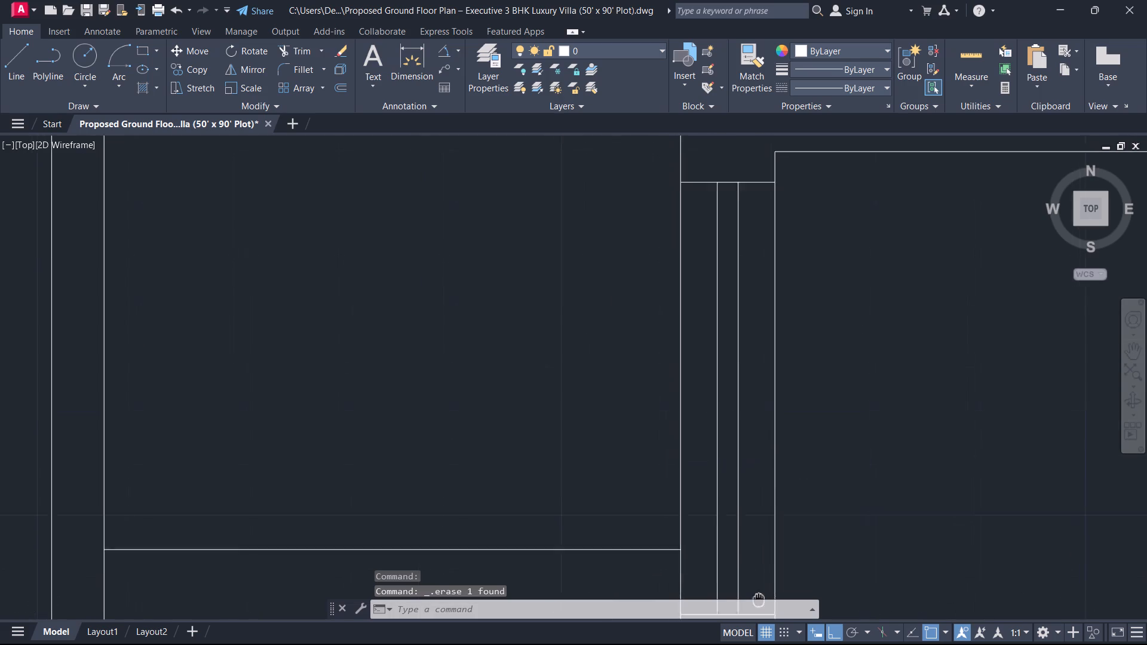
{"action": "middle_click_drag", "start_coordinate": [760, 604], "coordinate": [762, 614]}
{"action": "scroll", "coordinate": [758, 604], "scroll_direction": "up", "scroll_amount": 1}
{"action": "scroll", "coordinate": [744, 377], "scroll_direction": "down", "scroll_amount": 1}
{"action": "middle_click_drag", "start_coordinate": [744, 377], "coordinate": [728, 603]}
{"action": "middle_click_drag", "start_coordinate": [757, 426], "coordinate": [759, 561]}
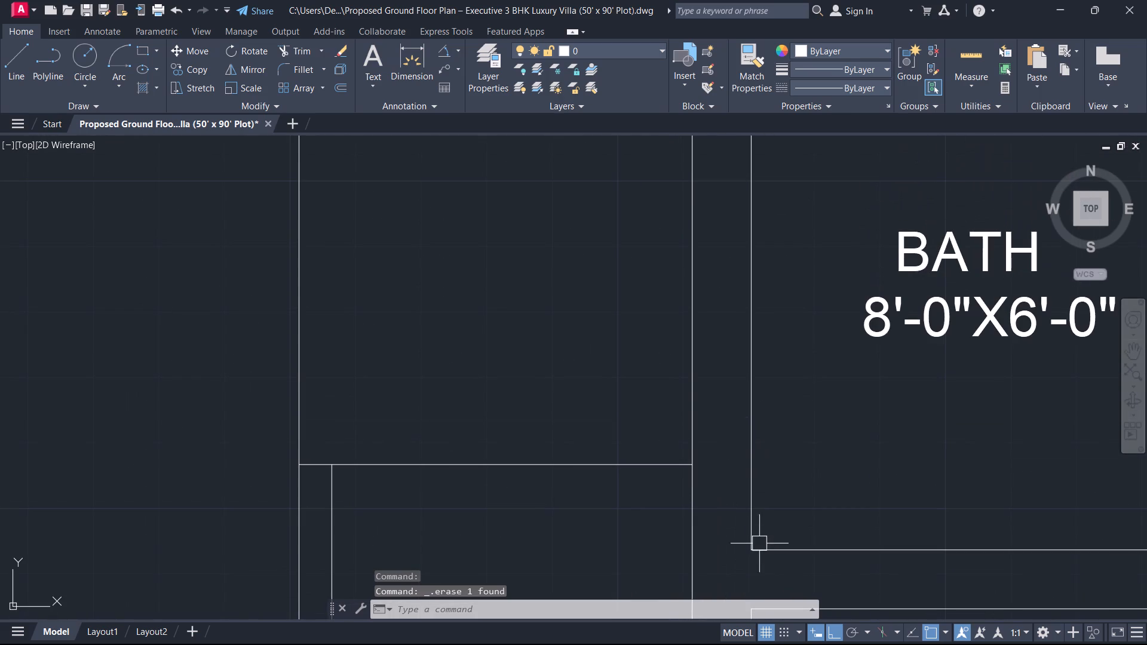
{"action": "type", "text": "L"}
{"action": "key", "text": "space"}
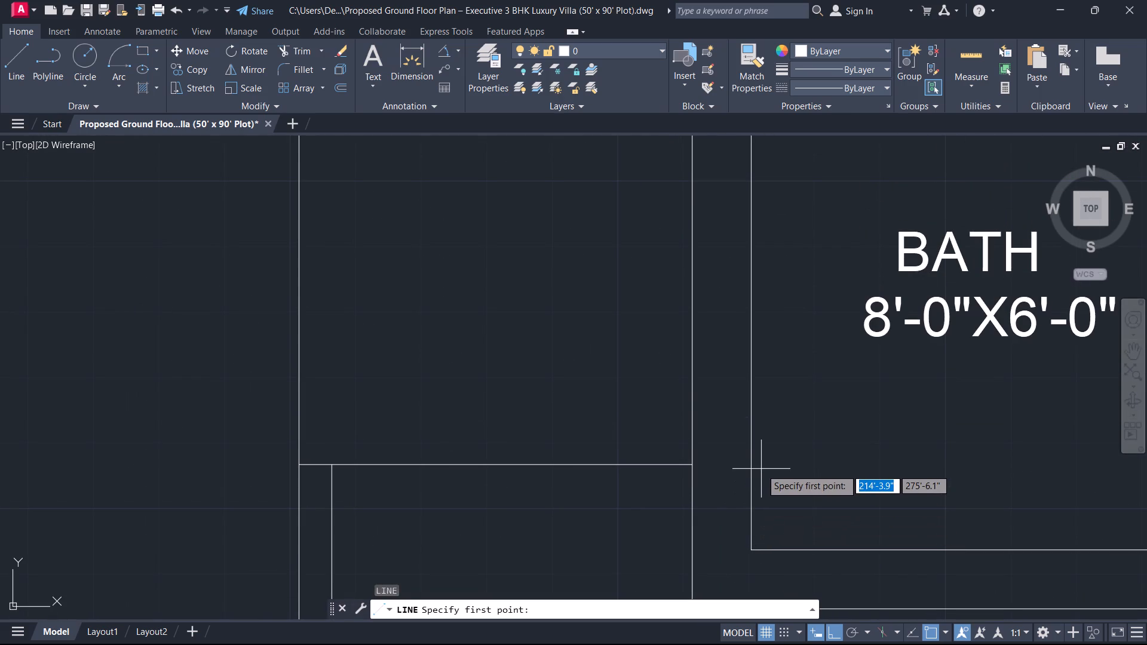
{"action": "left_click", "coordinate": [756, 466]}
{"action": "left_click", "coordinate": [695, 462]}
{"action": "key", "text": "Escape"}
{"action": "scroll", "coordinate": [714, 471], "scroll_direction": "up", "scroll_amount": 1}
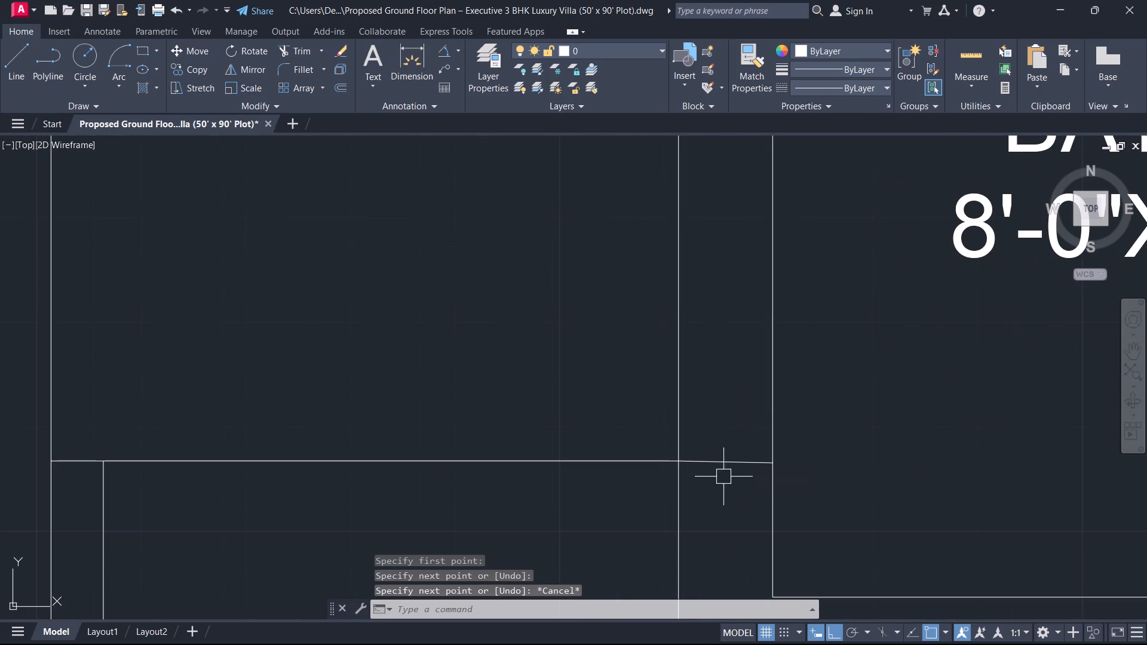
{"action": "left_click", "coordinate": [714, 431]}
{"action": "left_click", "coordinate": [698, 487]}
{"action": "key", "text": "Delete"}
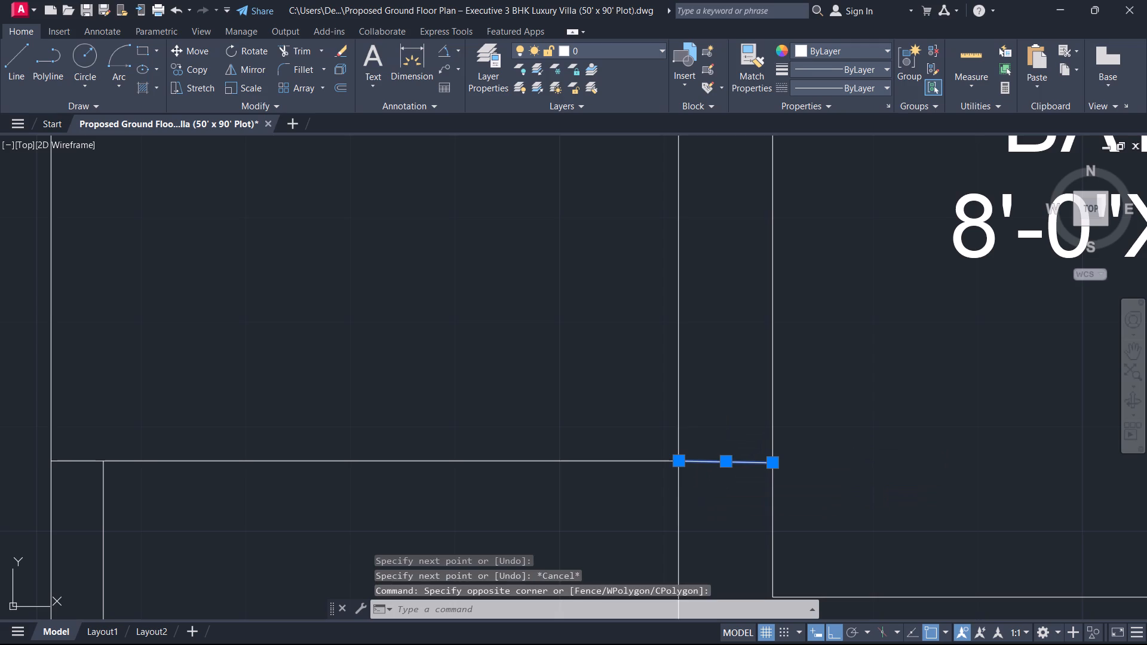
Draw a straight line across the bath's west wall just north of the passage cross line and offset it 2' north.
{"action": "type", "text": "L"}
{"action": "key", "text": "space"}
{"action": "left_click", "coordinate": [680, 449]}
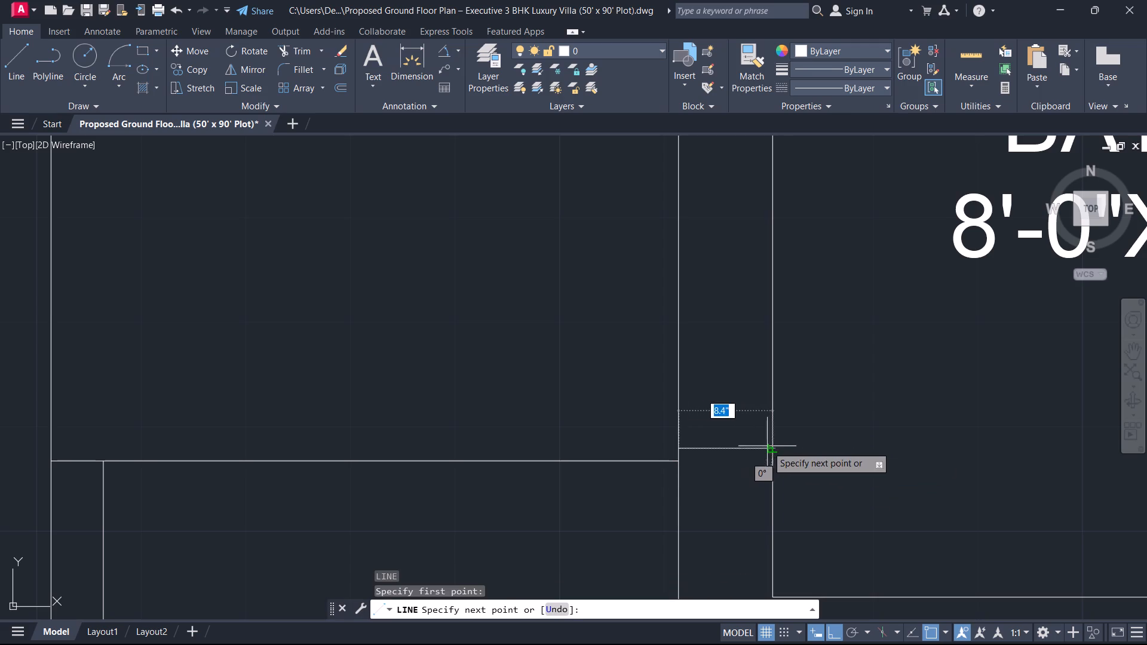
{"action": "left_click", "coordinate": [775, 447]}
{"action": "key", "text": "Escape"}
{"action": "scroll", "coordinate": [697, 460], "scroll_direction": "down", "scroll_amount": 5}
{"action": "middle_click_drag", "start_coordinate": [697, 460], "coordinate": [696, 537]}
{"action": "scroll", "coordinate": [696, 537], "scroll_direction": "up", "scroll_amount": 1}
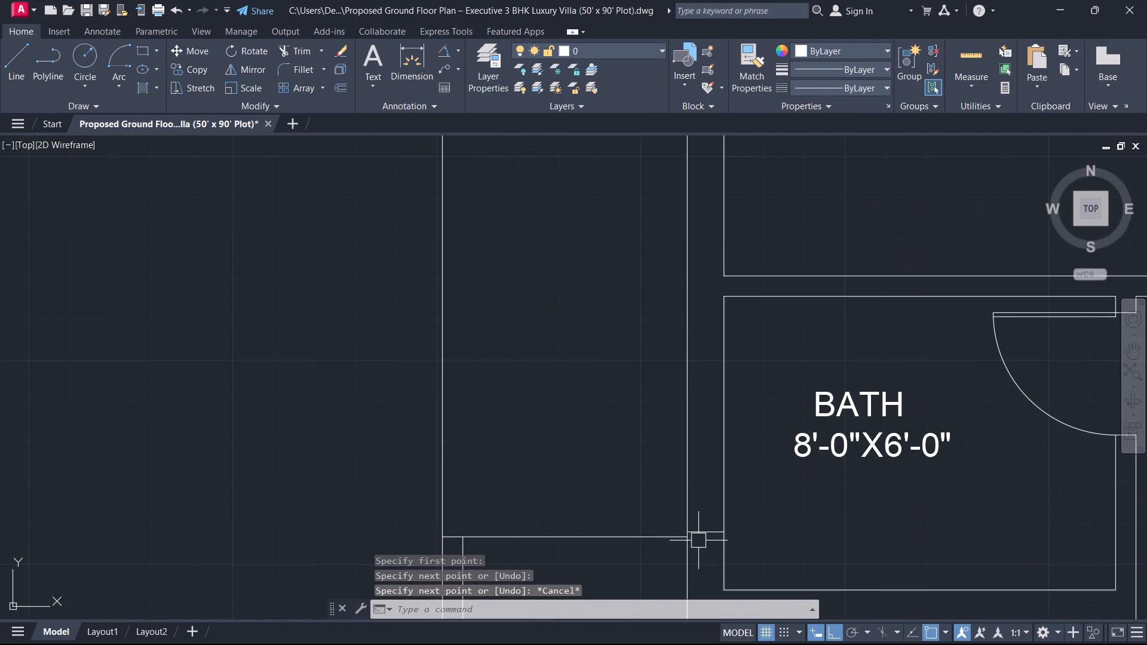
{"action": "type", "text": "O"}
{"action": "key", "text": "space"}
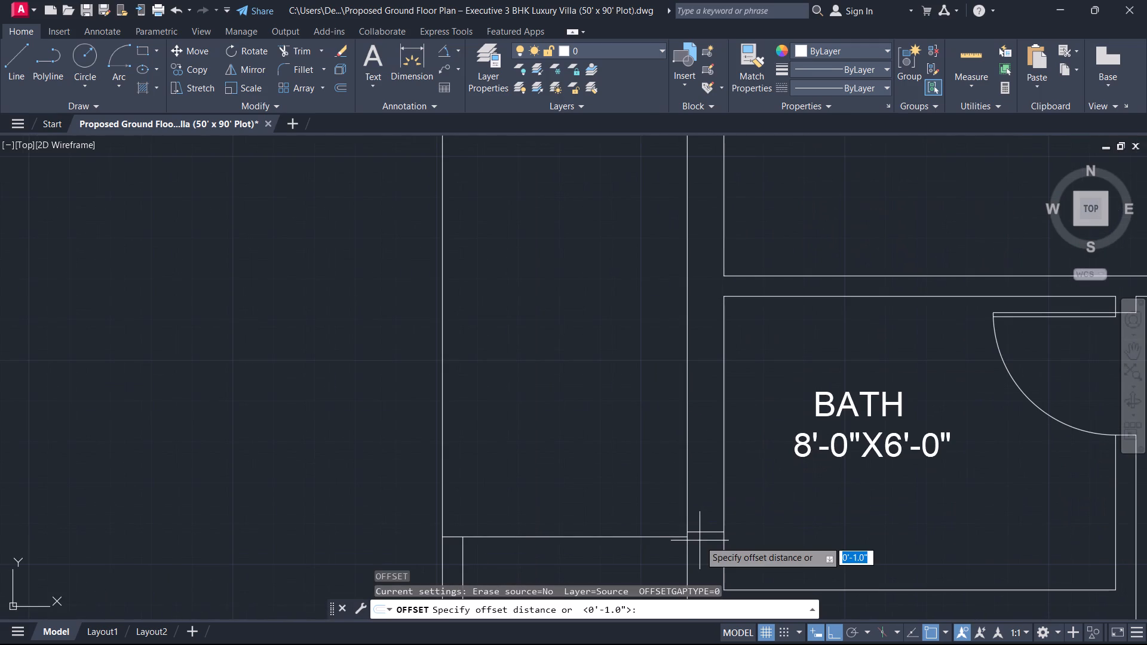
{"action": "type", "text": "2'"}
{"action": "key", "text": "Return"}
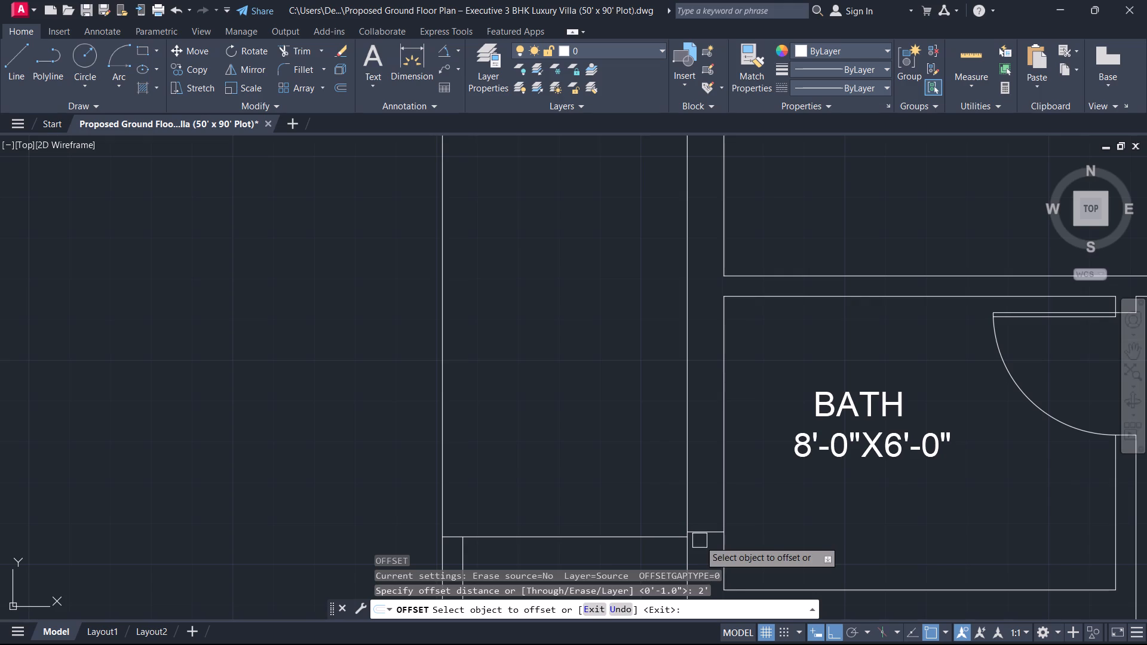
{"action": "left_click", "coordinate": [707, 526]}
{"action": "left_click", "coordinate": [695, 496]}
{"action": "key", "text": "Escape"}
Draw a vertical centre line between the midpoints of the two window end lines in the bath's west wall.
{"action": "type", "text": "L"}
{"action": "key", "text": "space"}
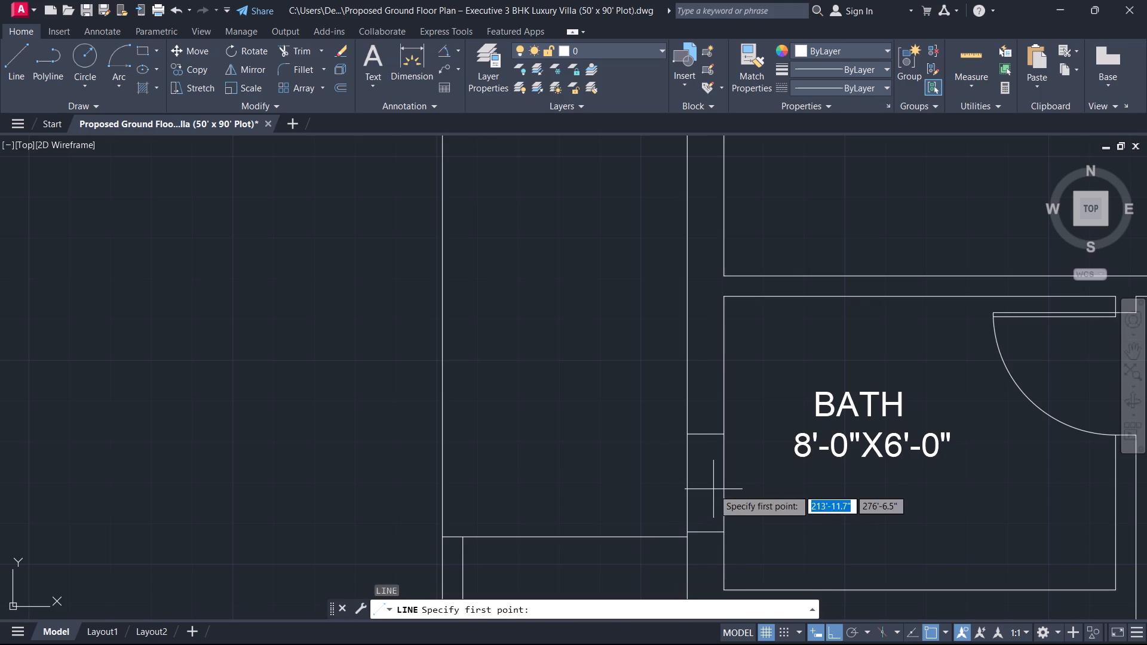
{"action": "left_click", "coordinate": [707, 535]}
{"action": "left_click", "coordinate": [704, 432]}
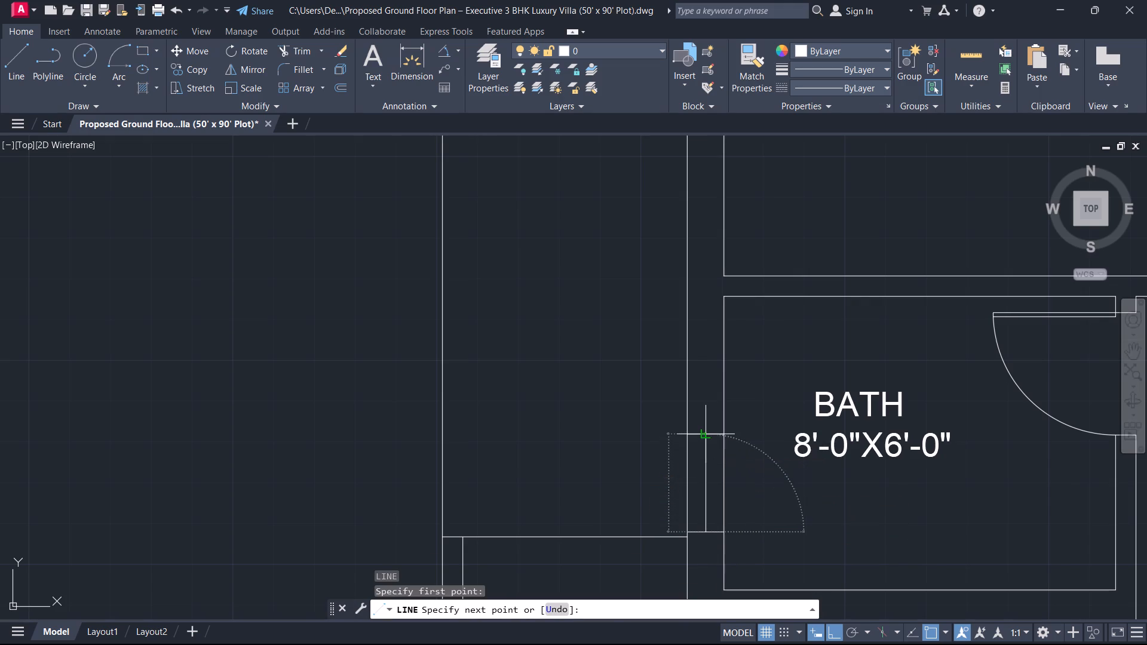
{"action": "key", "text": "Escape"}
Offset the bath window's centre line 1" to both sides and erase the original centre line.
{"action": "type", "text": "O 1"}
{"action": "key", "text": "Return"}
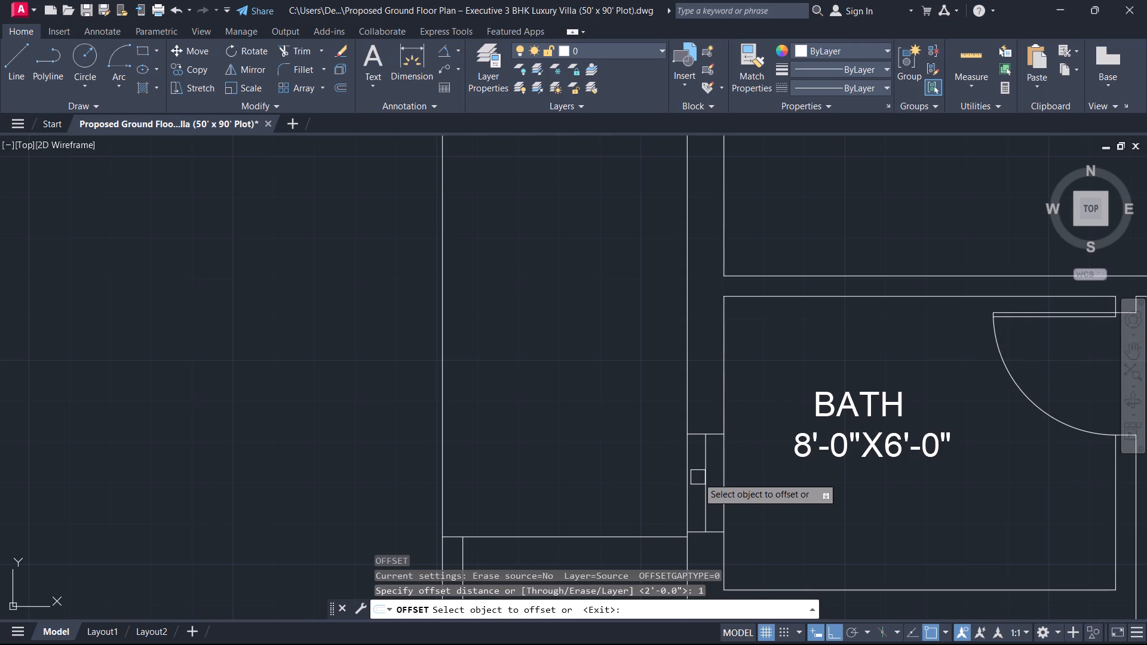
{"action": "scroll", "coordinate": [698, 477], "scroll_direction": "up", "scroll_amount": 4}
{"action": "left_click", "coordinate": [734, 497]}
{"action": "left_click", "coordinate": [697, 505]}
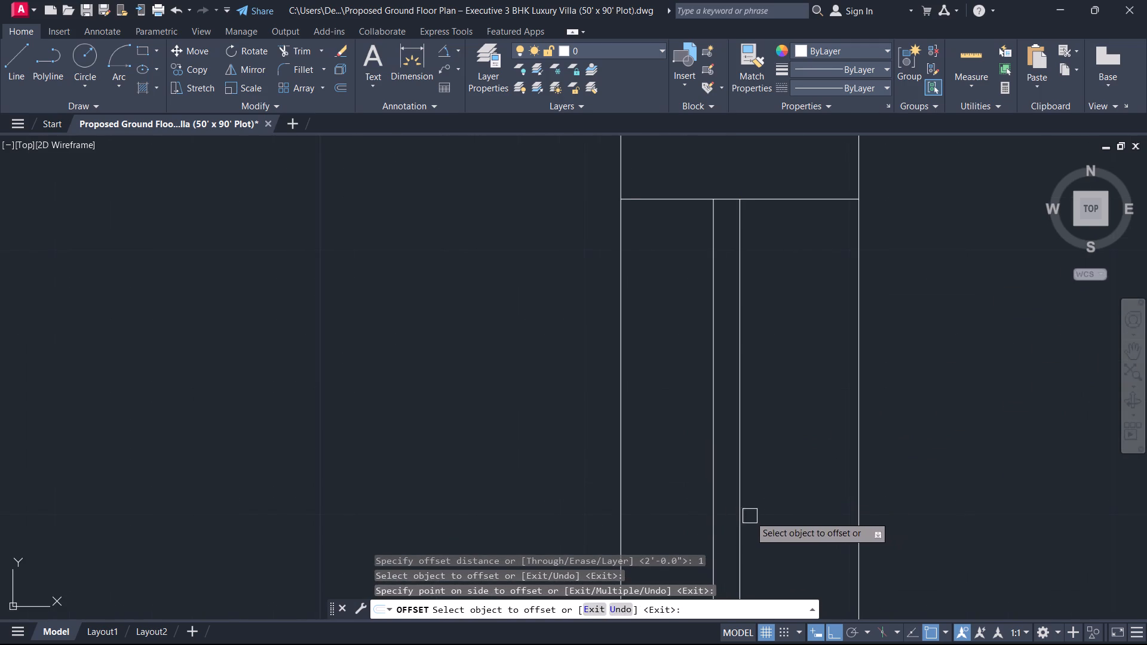
{"action": "left_click_drag", "start_coordinate": [744, 515], "coordinate": [772, 516]}
{"action": "left_click", "coordinate": [802, 511]}
{"action": "key", "text": "Escape"}
{"action": "left_click", "coordinate": [745, 493]}
{"action": "key", "text": "Delete"}
{"action": "scroll", "coordinate": [701, 493], "scroll_direction": "down", "scroll_amount": 5}
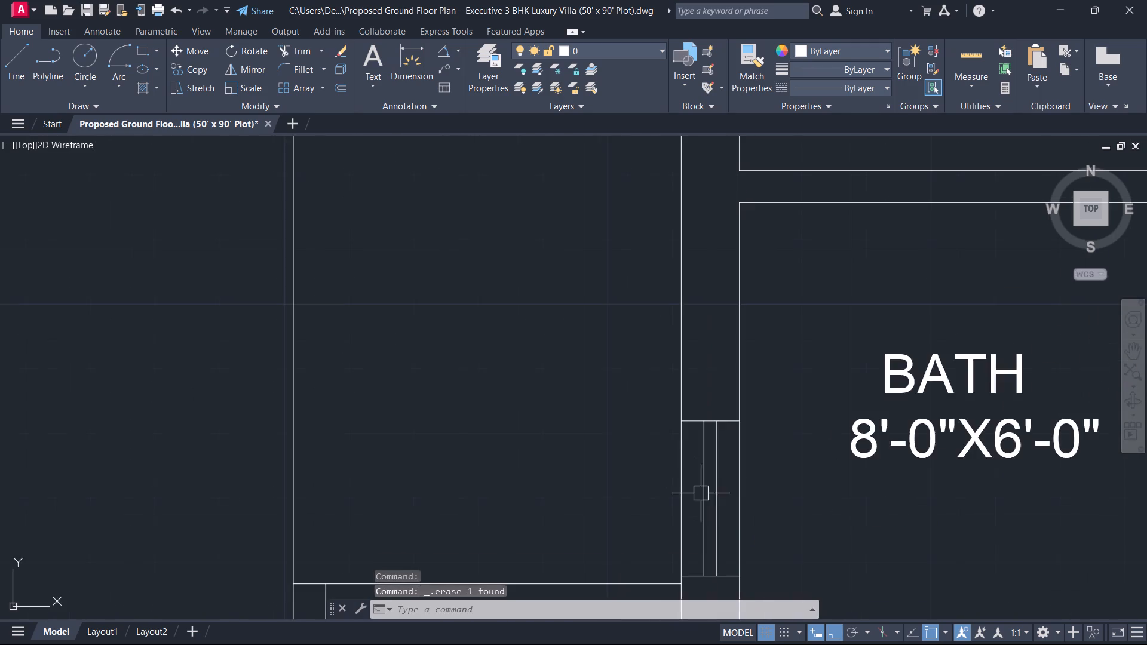
Draw a straight line across the guest bed's west wall at the wall's midpoint.
{"action": "scroll", "coordinate": [738, 490], "scroll_direction": "down", "scroll_amount": 4}
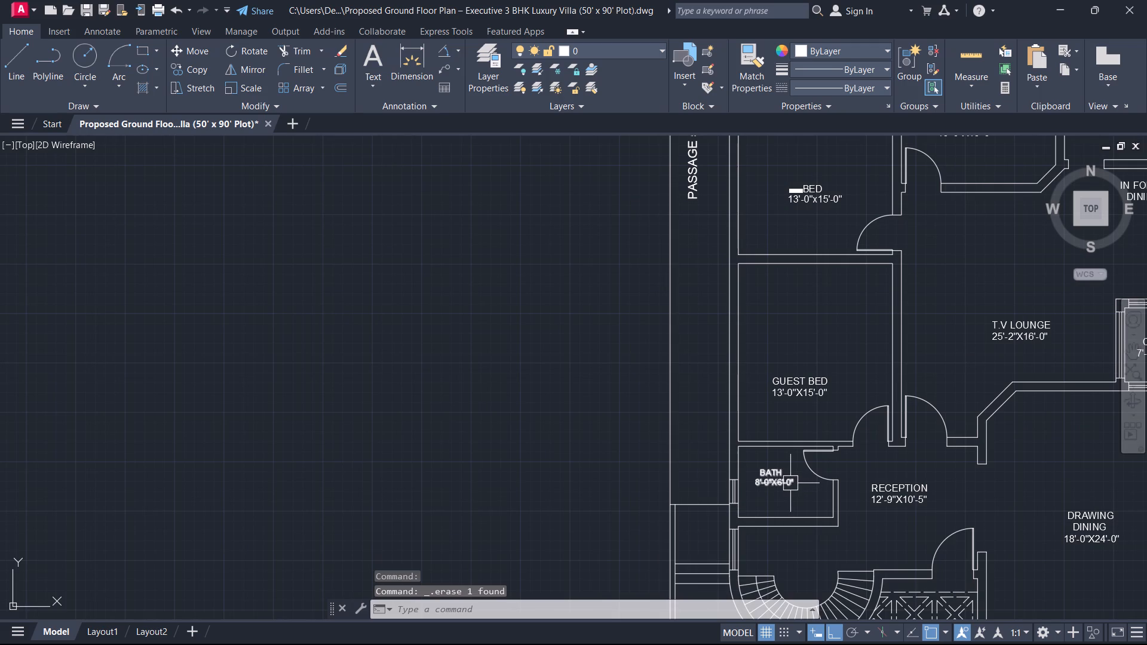
{"action": "type", "text": "L"}
{"action": "key", "text": "space"}
{"action": "left_click", "coordinate": [740, 354]}
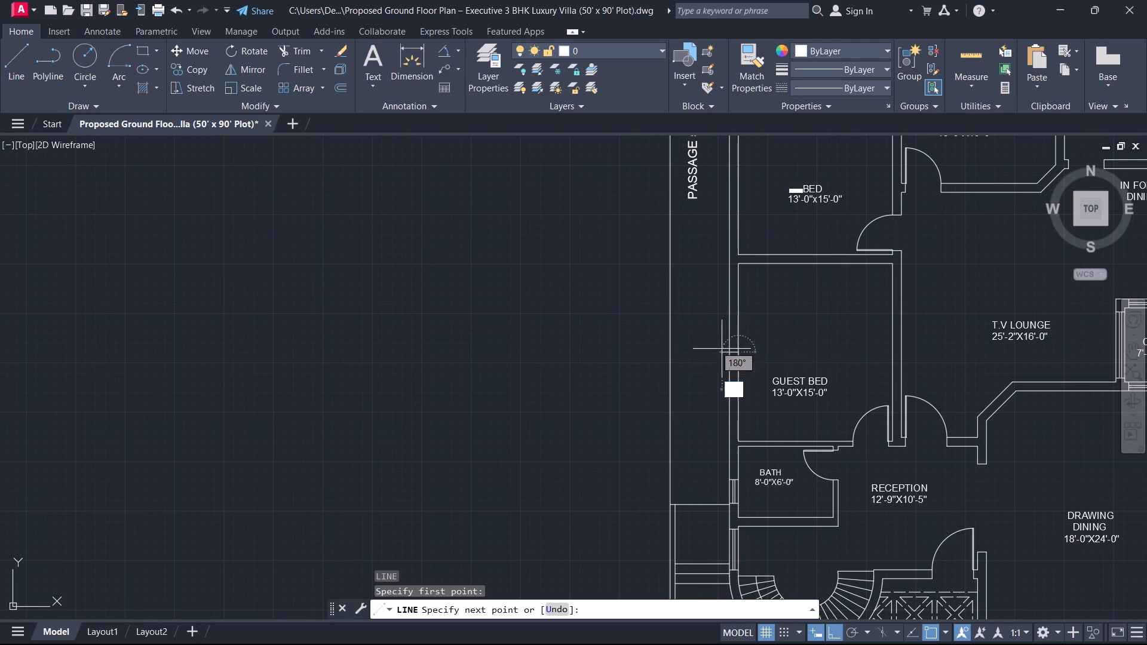
{"action": "left_click", "coordinate": [732, 354]}
{"action": "key", "text": "Escape"}
Offset the guest bed wall's cross line 4' to the north and south, and erase the original middle line.
{"action": "scroll", "coordinate": [749, 395], "scroll_direction": "up", "scroll_amount": 1}
{"action": "type", "text": "O 4'"}
{"action": "key", "text": "Return"}
{"action": "scroll", "coordinate": [703, 328], "scroll_direction": "up", "scroll_amount": 1}
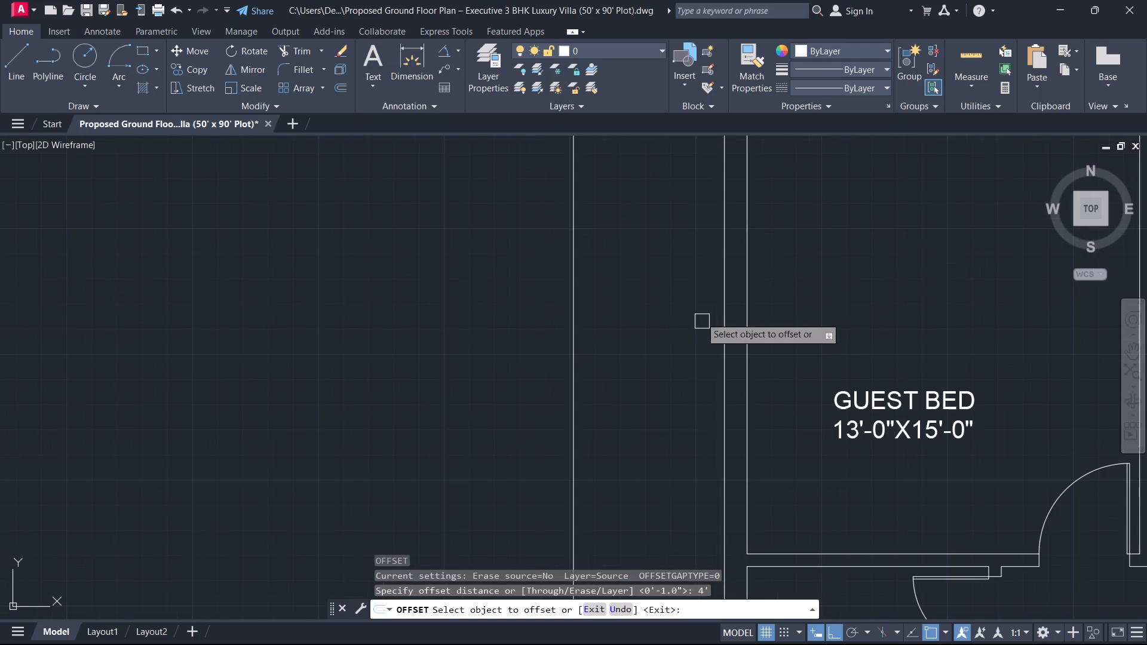
{"action": "left_click", "coordinate": [733, 327]}
{"action": "left_click", "coordinate": [737, 350]}
{"action": "left_click", "coordinate": [738, 328]}
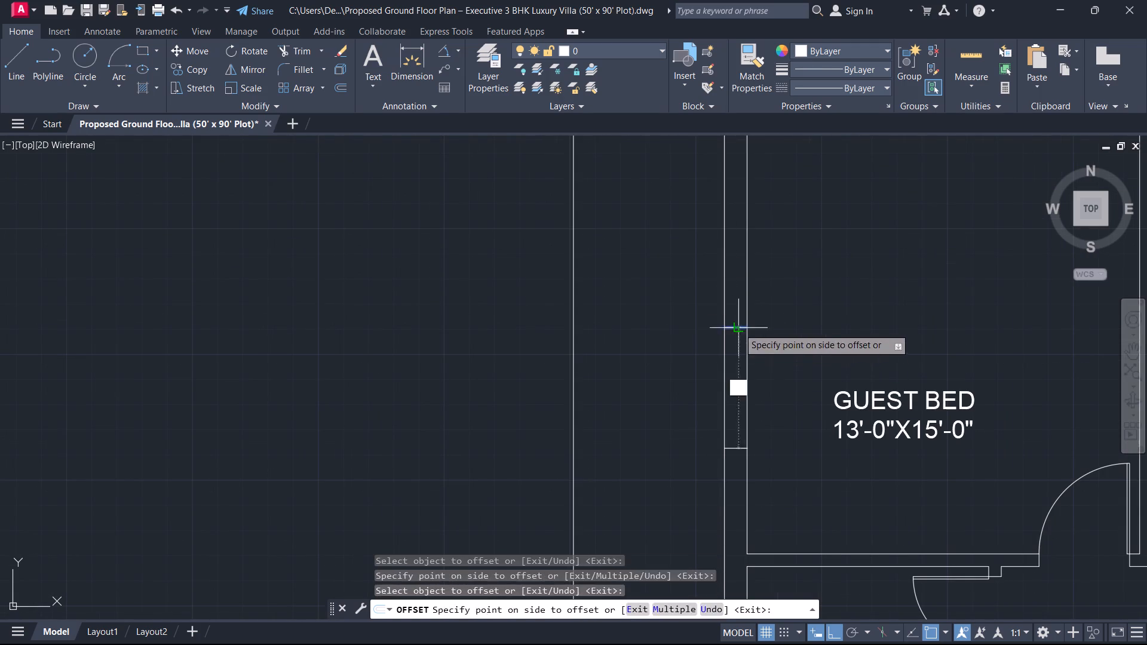
{"action": "left_click", "coordinate": [730, 288]}
{"action": "key", "text": "Escape"}
{"action": "left_click_drag", "start_coordinate": [734, 330], "coordinate": [734, 339]}
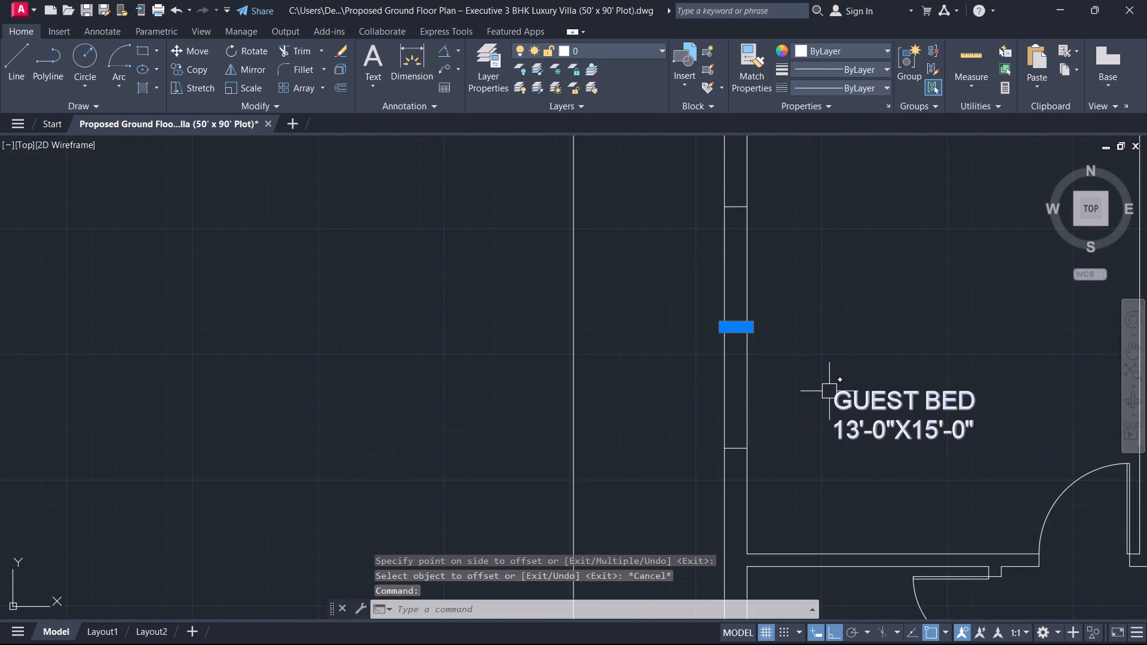
{"action": "key", "text": "Delete"}
Draw a vertical centre line between the midpoints of the two window end lines in the guest bed's west wall.
{"action": "type", "text": "L"}
{"action": "key", "text": "space"}
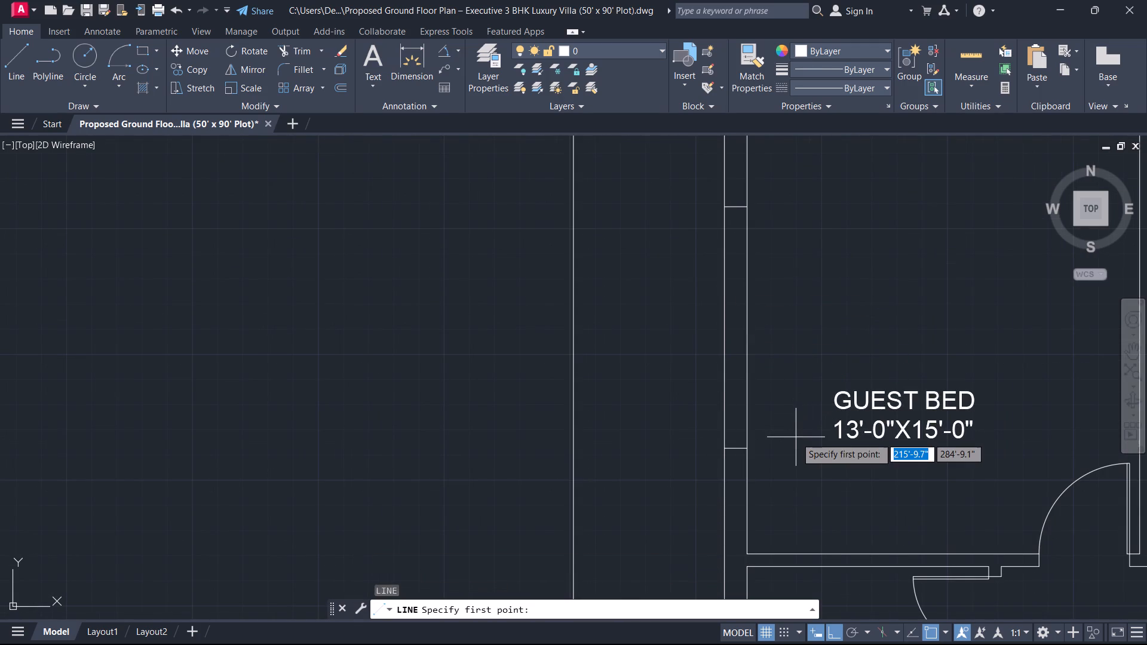
{"action": "scroll", "coordinate": [796, 437], "scroll_direction": "up", "scroll_amount": 1}
{"action": "scroll", "coordinate": [703, 446], "scroll_direction": "up", "scroll_amount": 1}
{"action": "left_click", "coordinate": [703, 465]}
{"action": "middle_click_drag", "start_coordinate": [695, 407], "coordinate": [658, 644]}
{"action": "scroll", "coordinate": [695, 407], "scroll_direction": "down", "scroll_amount": 1}
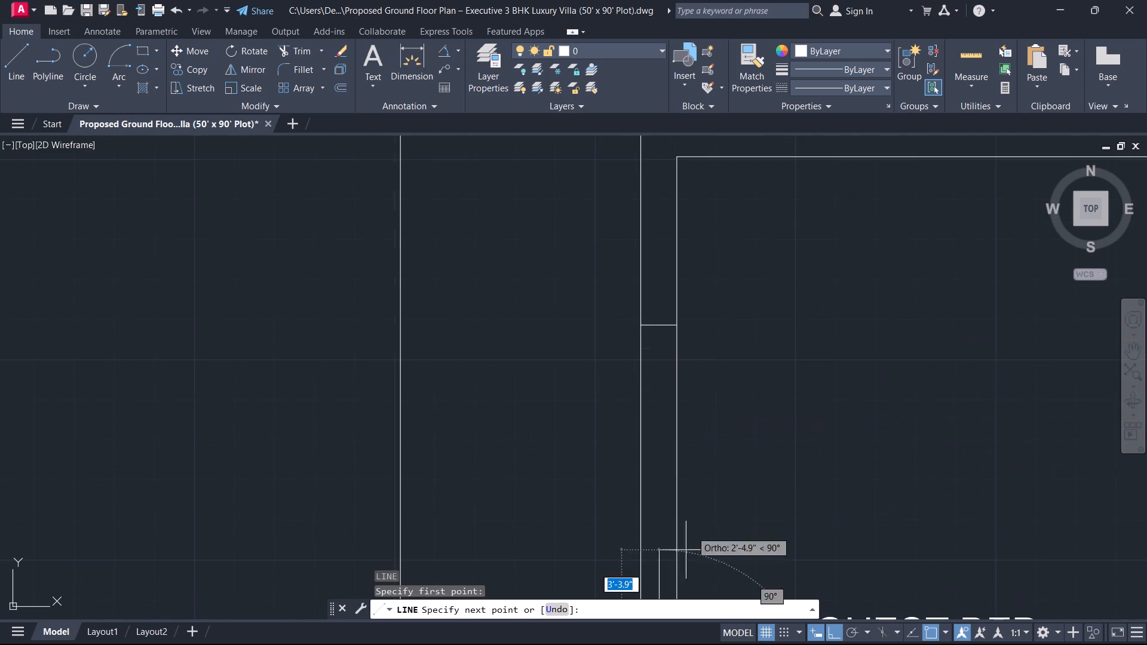
{"action": "left_click", "coordinate": [663, 326]}
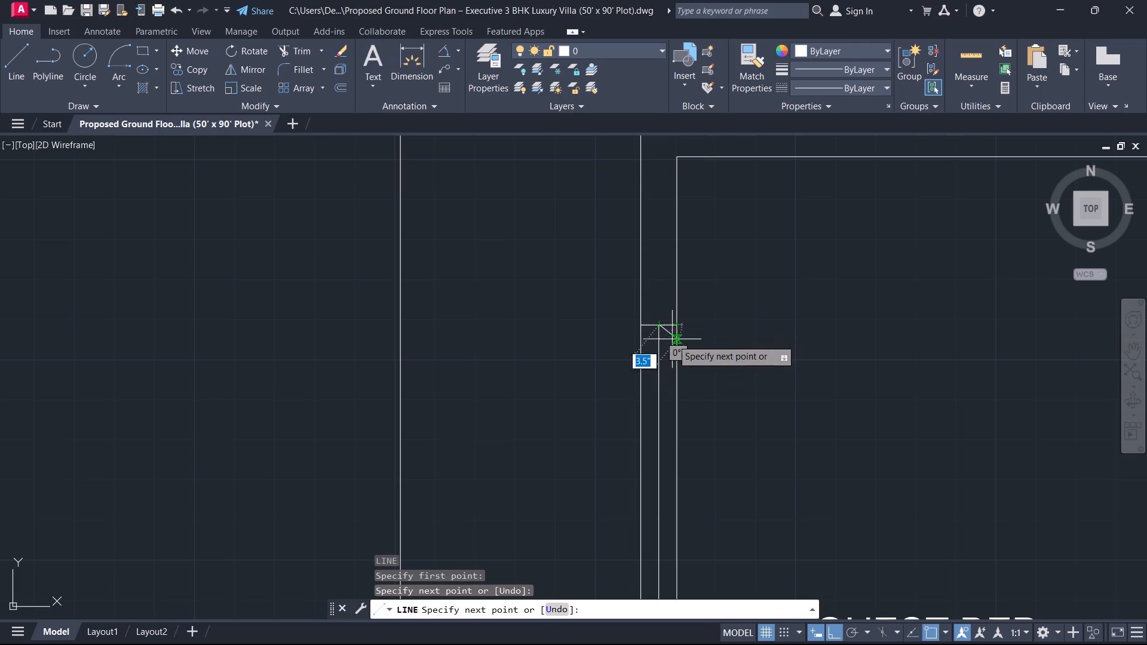
{"action": "key", "text": "Escape"}
Offset the guest bed window's centre line 1" to both sides and erase the original centre line.
{"action": "scroll", "coordinate": [667, 342], "scroll_direction": "down", "scroll_amount": 1}
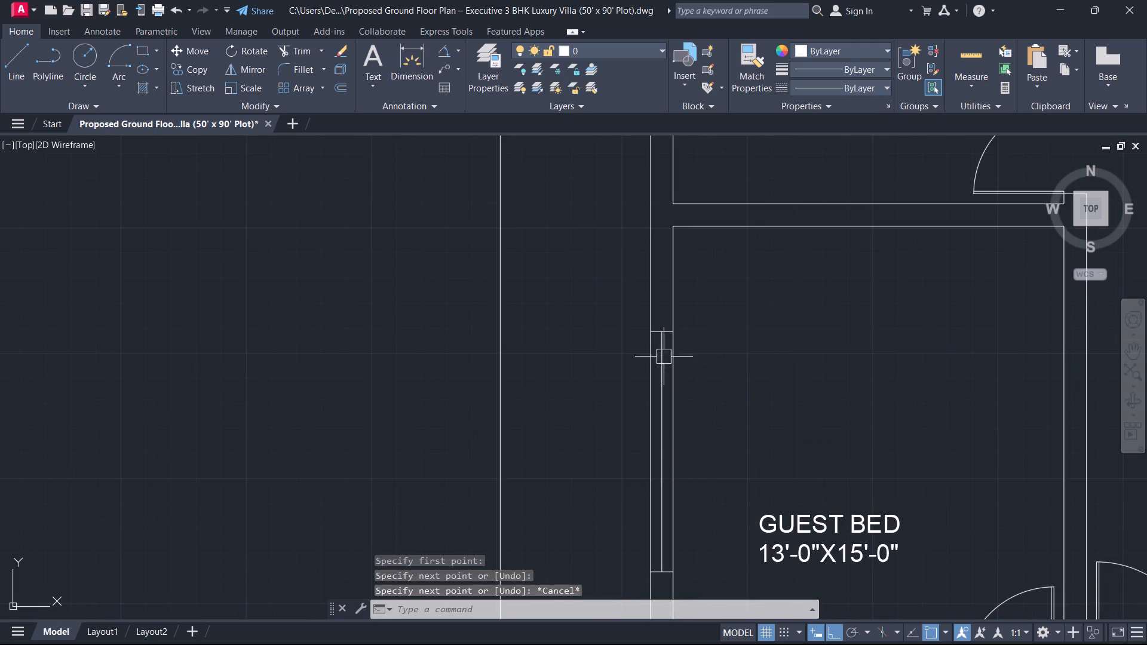
{"action": "middle_click_drag", "start_coordinate": [657, 369], "coordinate": [675, 269]}
{"action": "type", "text": "O"}
{"action": "key", "text": "space"}
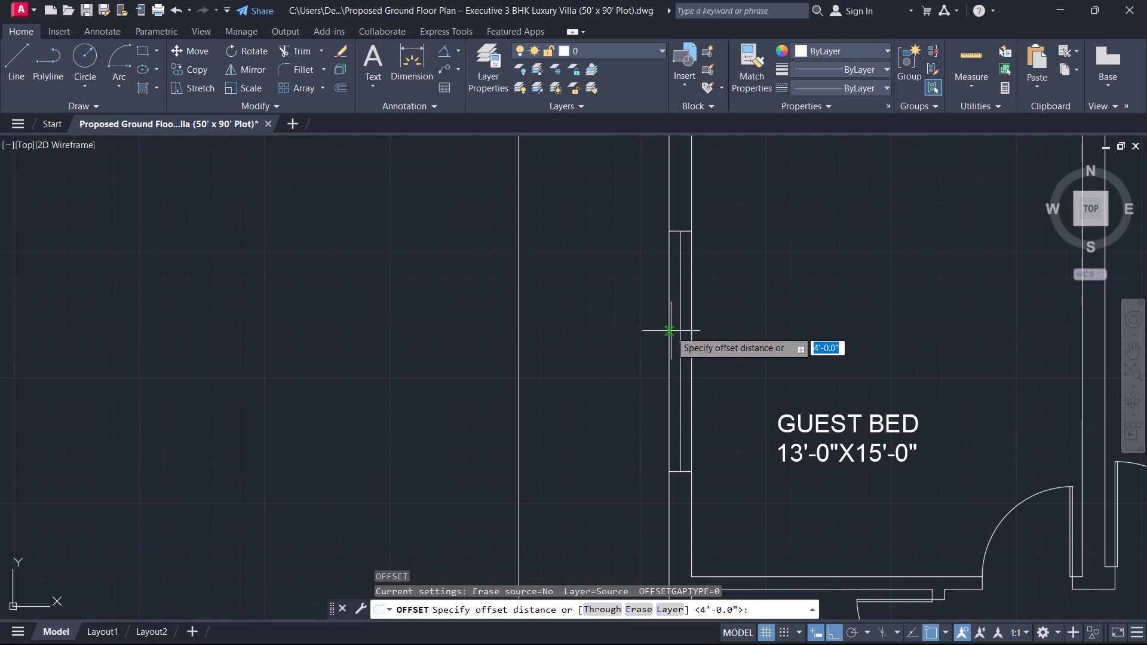
{"action": "key", "text": "1"}
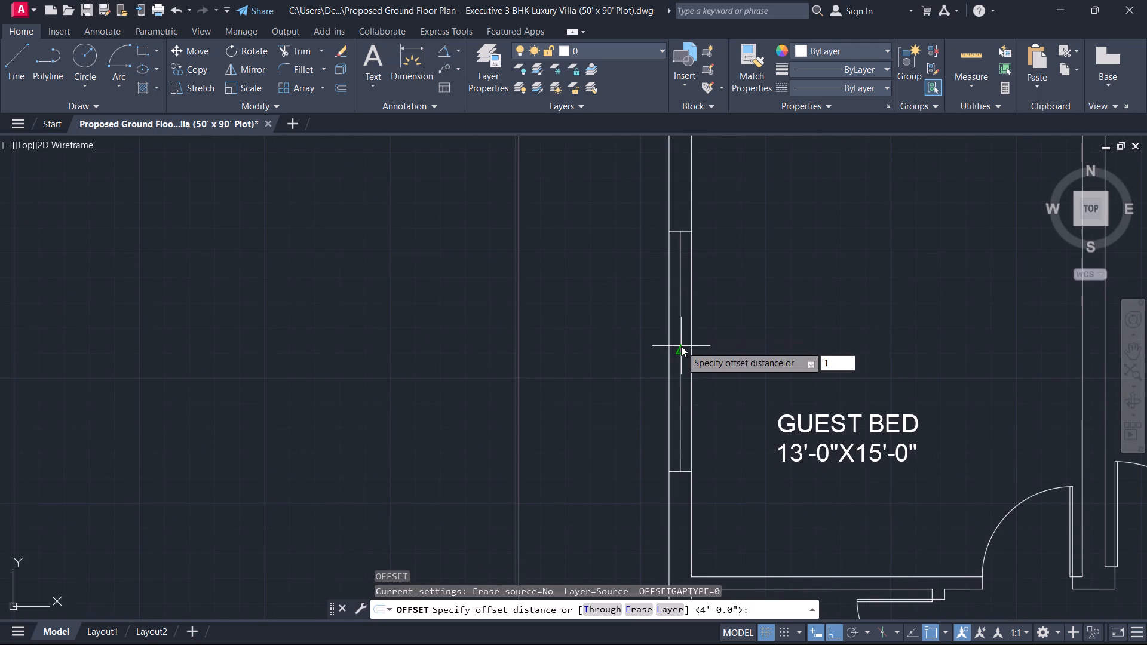
{"action": "key", "text": "space"}
{"action": "left_click", "coordinate": [681, 346]}
{"action": "left_click", "coordinate": [594, 371]}
{"action": "scroll", "coordinate": [633, 374], "scroll_direction": "up", "scroll_amount": 4}
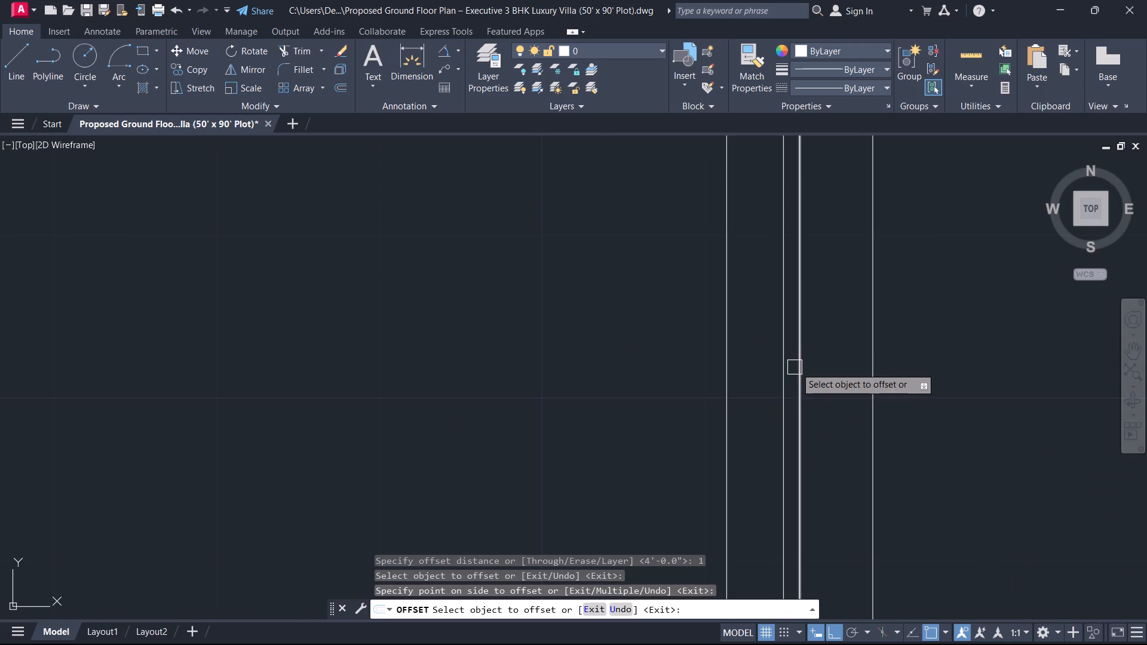
{"action": "left_click_drag", "start_coordinate": [801, 370], "coordinate": [808, 373]}
{"action": "left_click", "coordinate": [847, 366]}
{"action": "key", "text": "Escape"}
{"action": "scroll", "coordinate": [805, 374], "scroll_direction": "up", "scroll_amount": 1}
{"action": "left_click_drag", "start_coordinate": [804, 374], "coordinate": [798, 374]}
{"action": "left_click", "coordinate": [784, 368]}
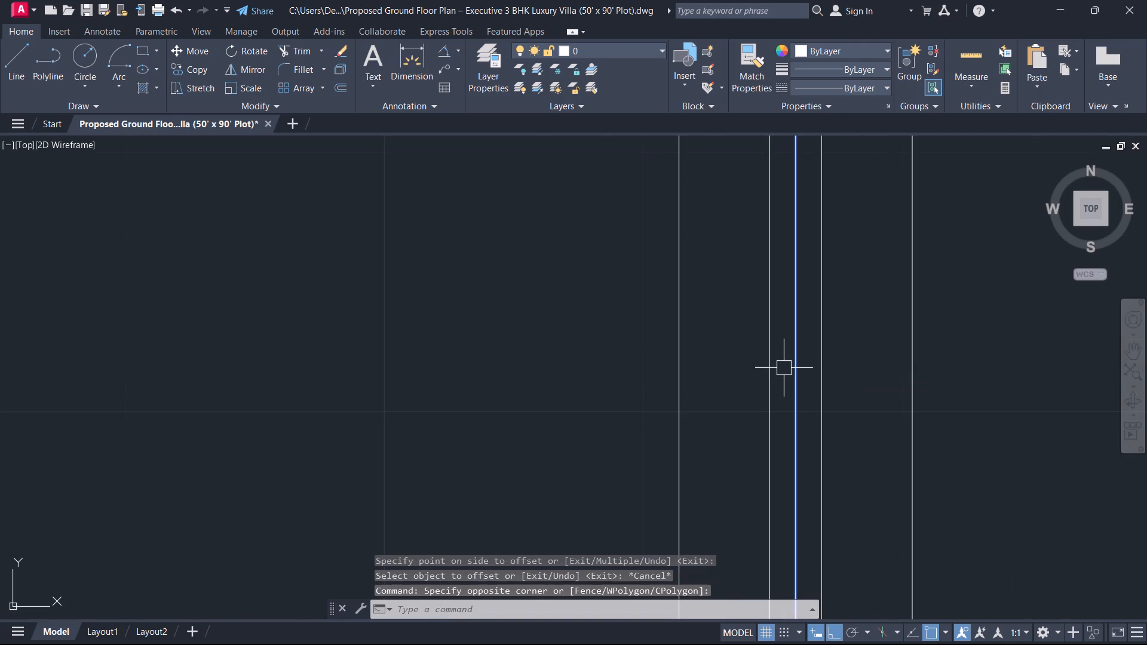
{"action": "key", "text": "Delete"}
Draw a straight line across the west wall of the 13'-0"x15'-0" bed north of the guest bed, near mid-wall.
{"action": "scroll", "coordinate": [784, 368], "scroll_direction": "down", "scroll_amount": 5}
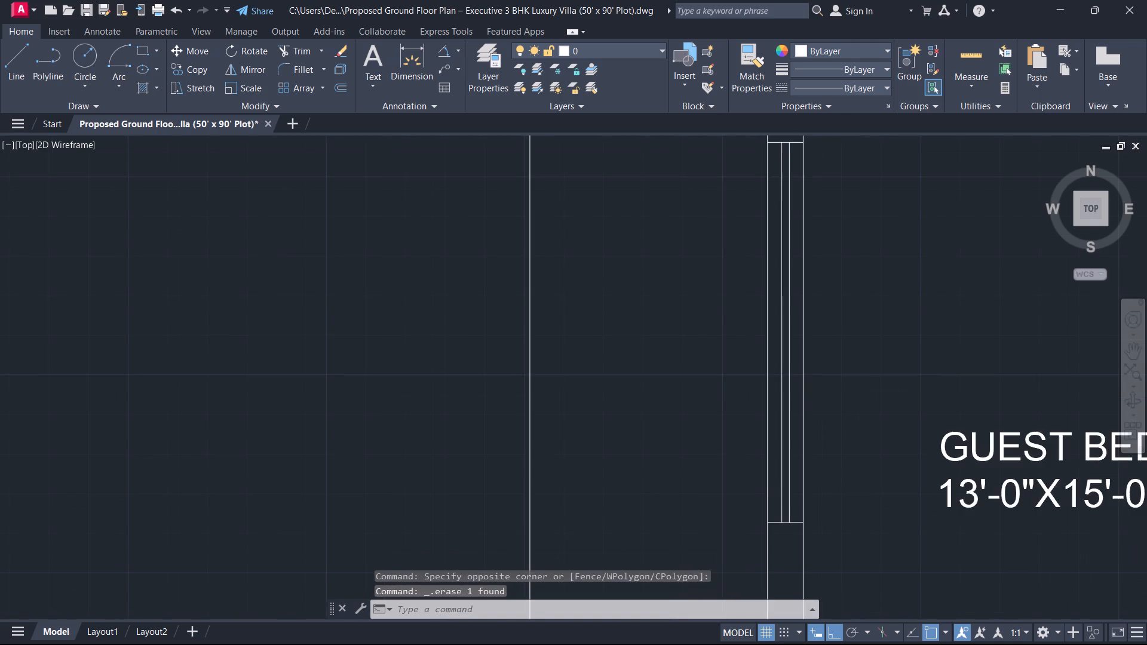
{"action": "scroll", "coordinate": [795, 375], "scroll_direction": "down", "scroll_amount": 2}
{"action": "middle_click_drag", "start_coordinate": [795, 378], "coordinate": [732, 491]}
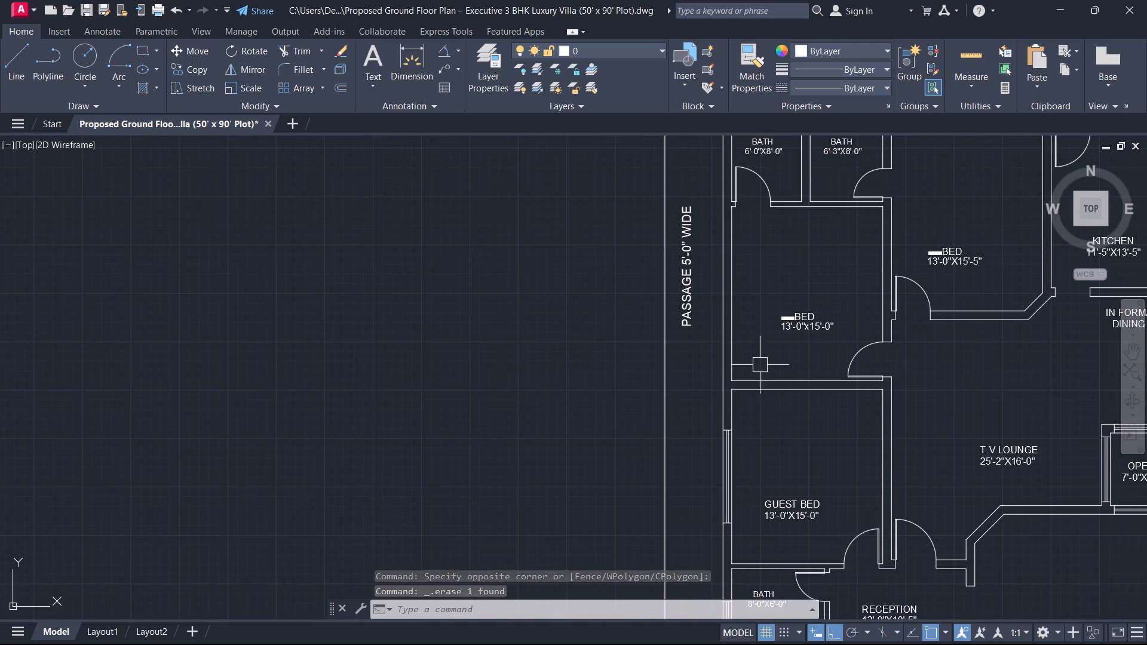
{"action": "scroll", "coordinate": [759, 361], "scroll_direction": "up", "scroll_amount": 3}
{"action": "middle_click_drag", "start_coordinate": [750, 355], "coordinate": [784, 406]}
{"action": "scroll", "coordinate": [782, 430], "scroll_direction": "down", "scroll_amount": 2}
{"action": "middle_click_drag", "start_coordinate": [781, 434], "coordinate": [811, 514]}
{"action": "key", "text": "l"}
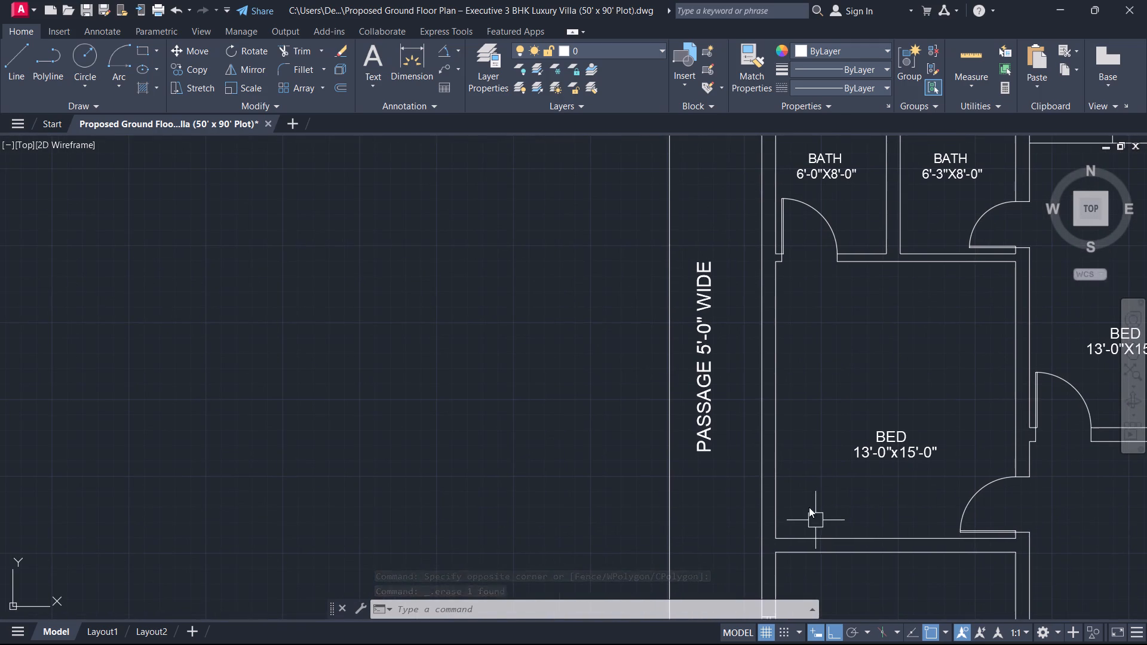
{"action": "key", "text": "space"}
{"action": "left_click", "coordinate": [781, 422]}
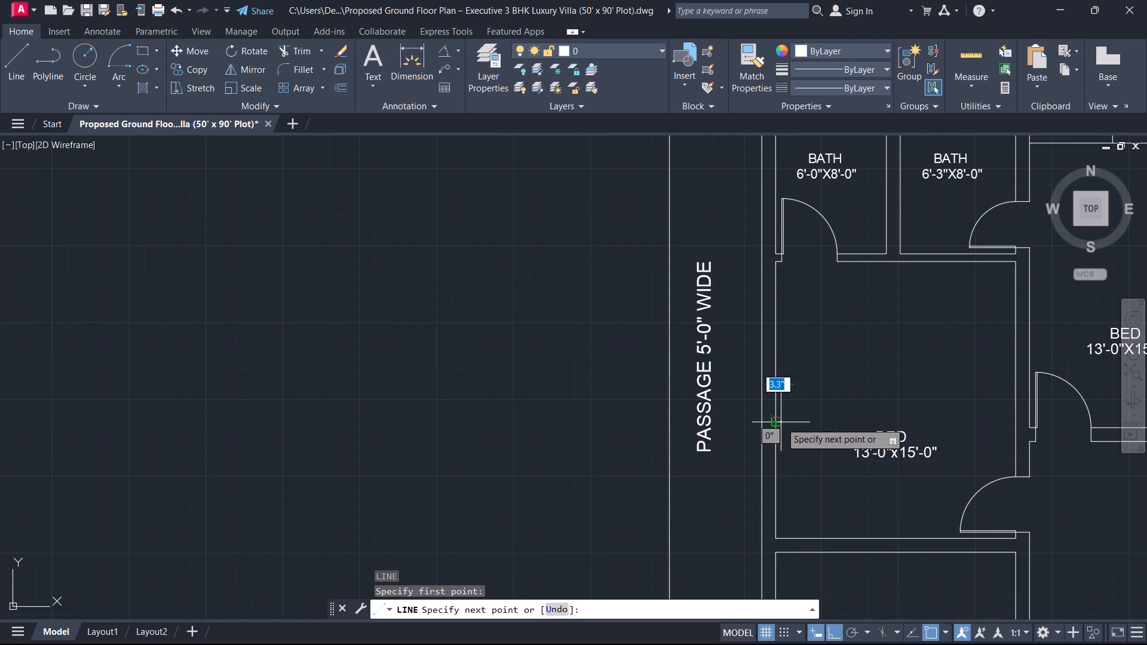
{"action": "left_click", "coordinate": [762, 422]}
{"action": "key", "text": "Escape"}
Offset the bed wall's cross line 3' to the north and south, and erase the original middle line.
{"action": "type", "text": "O"}
{"action": "key", "text": "space"}
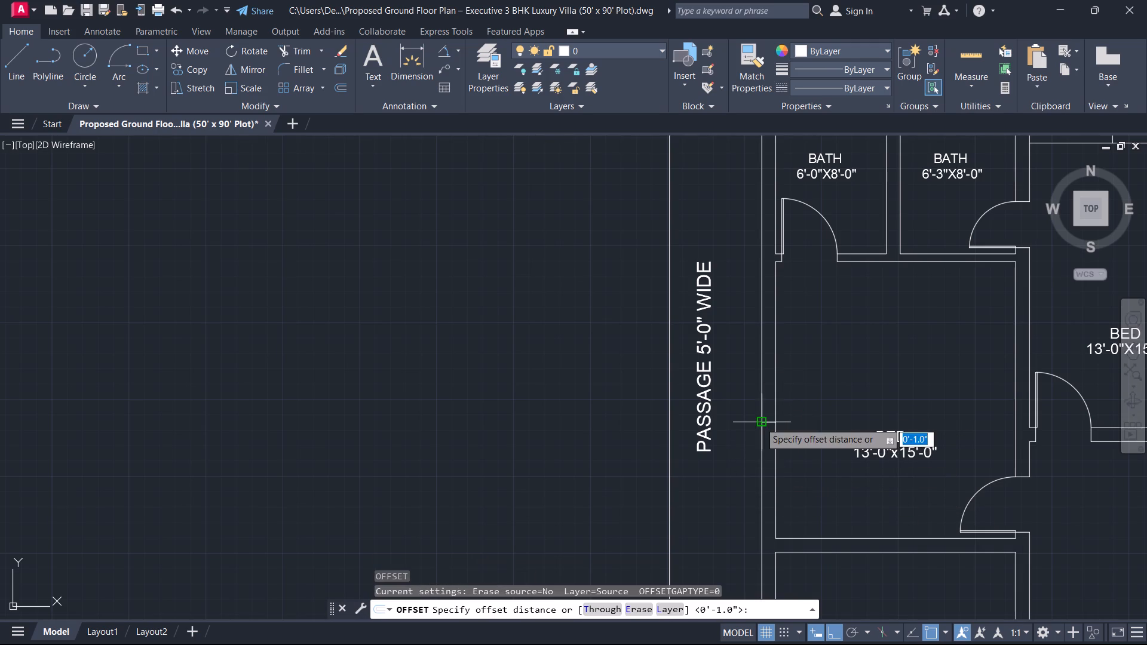
{"action": "scroll", "coordinate": [793, 456], "scroll_direction": "up", "scroll_amount": 1}
{"action": "type", "text": "3'"}
{"action": "key", "text": "Return"}
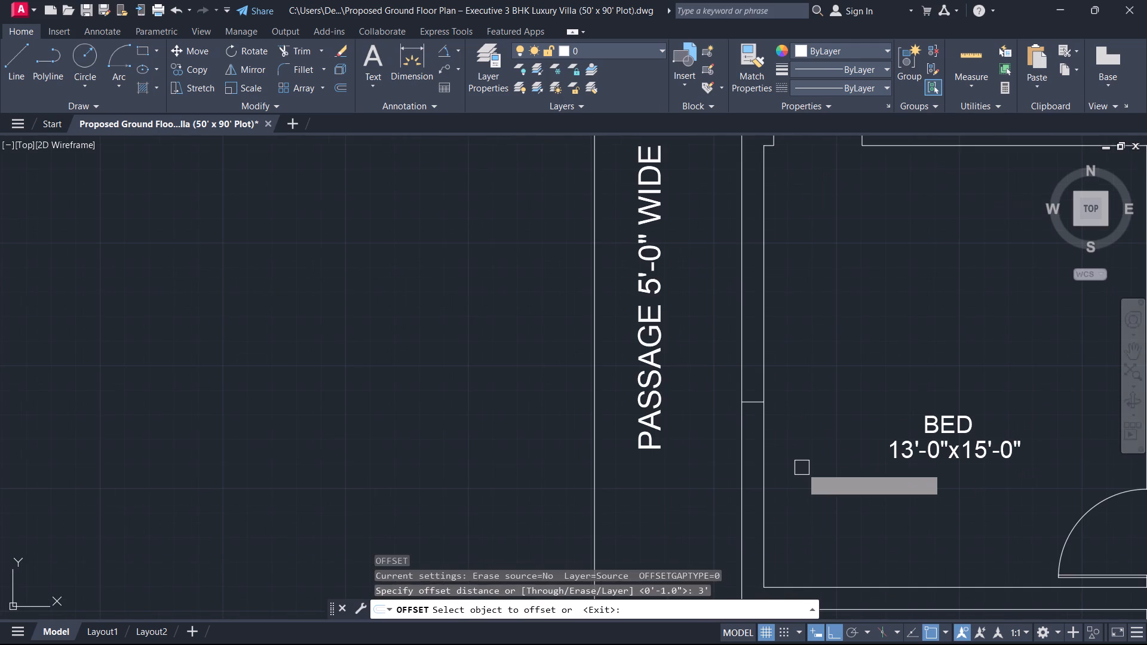
{"action": "scroll", "coordinate": [802, 468], "scroll_direction": "up", "scroll_amount": 2}
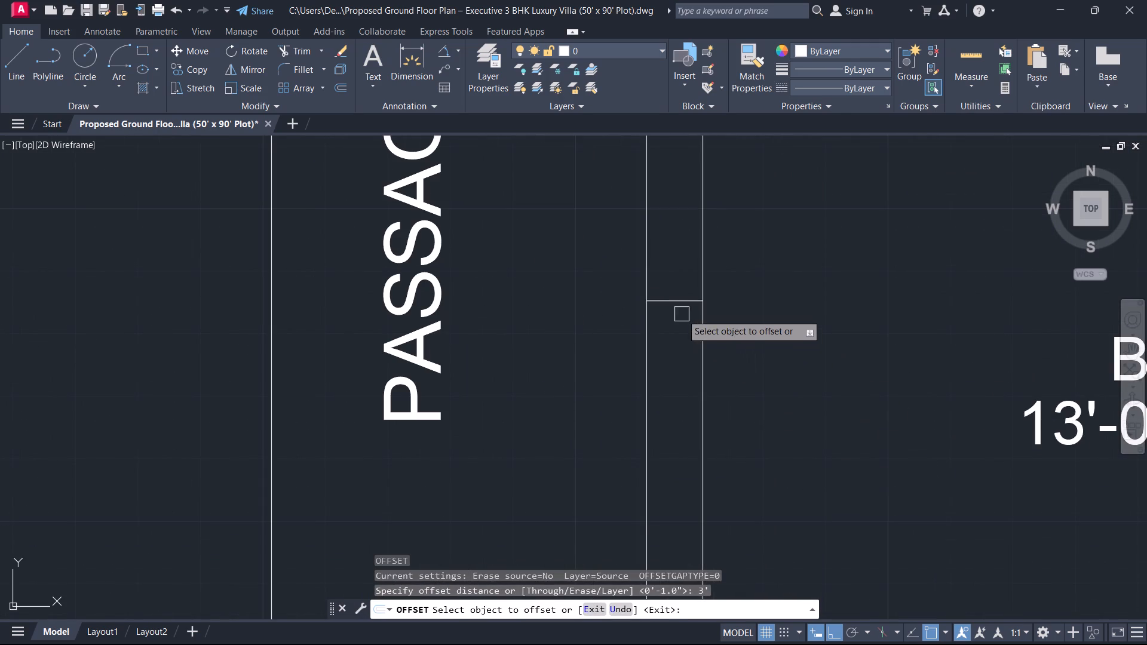
{"action": "left_click", "coordinate": [674, 306]}
{"action": "left_click", "coordinate": [689, 367]}
{"action": "left_click", "coordinate": [680, 303]}
{"action": "left_click", "coordinate": [674, 251]}
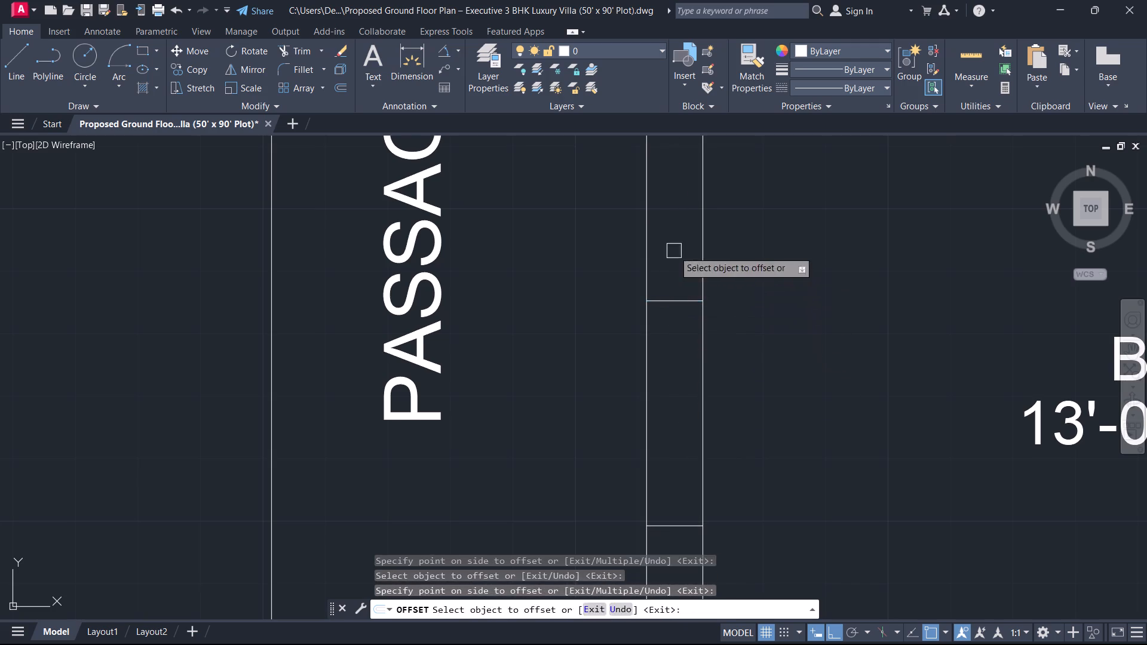
{"action": "key", "text": "Escape"}
{"action": "left_click", "coordinate": [679, 309]}
{"action": "left_click", "coordinate": [668, 284]}
{"action": "scroll", "coordinate": [668, 319], "scroll_direction": "down", "scroll_amount": 2}
{"action": "middle_click_drag", "start_coordinate": [664, 338], "coordinate": [668, 438]}
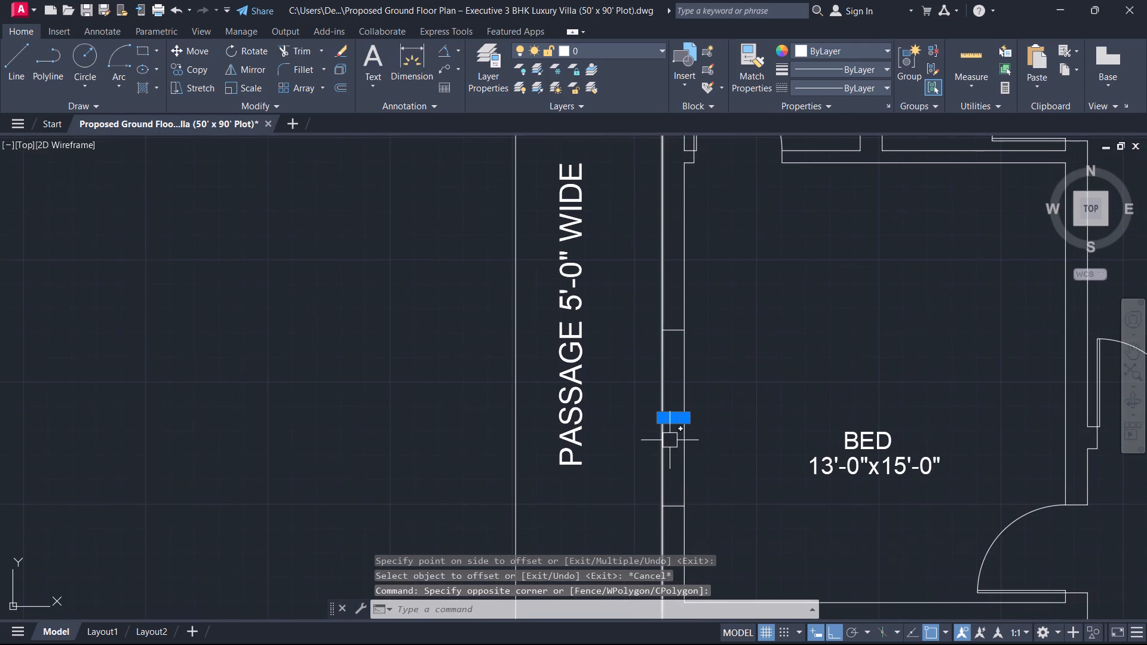
{"action": "key", "text": "Delete"}
Draw a vertical centre line between the midpoints of the two window end lines in the bed's west wall.
{"action": "type", "text": "L"}
{"action": "key", "text": "space"}
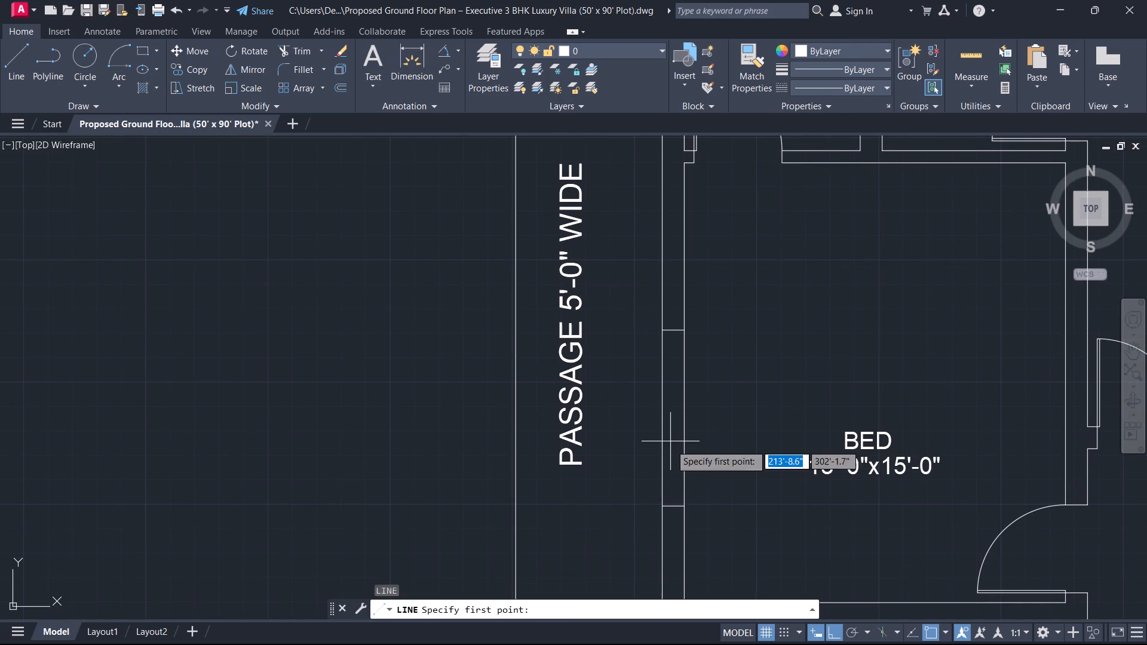
{"action": "scroll", "coordinate": [660, 506], "scroll_direction": "up", "scroll_amount": 1}
{"action": "left_click_drag", "start_coordinate": [680, 506], "coordinate": [682, 493]}
{"action": "left_click", "coordinate": [682, 228]}
{"action": "key", "text": "Escape"}
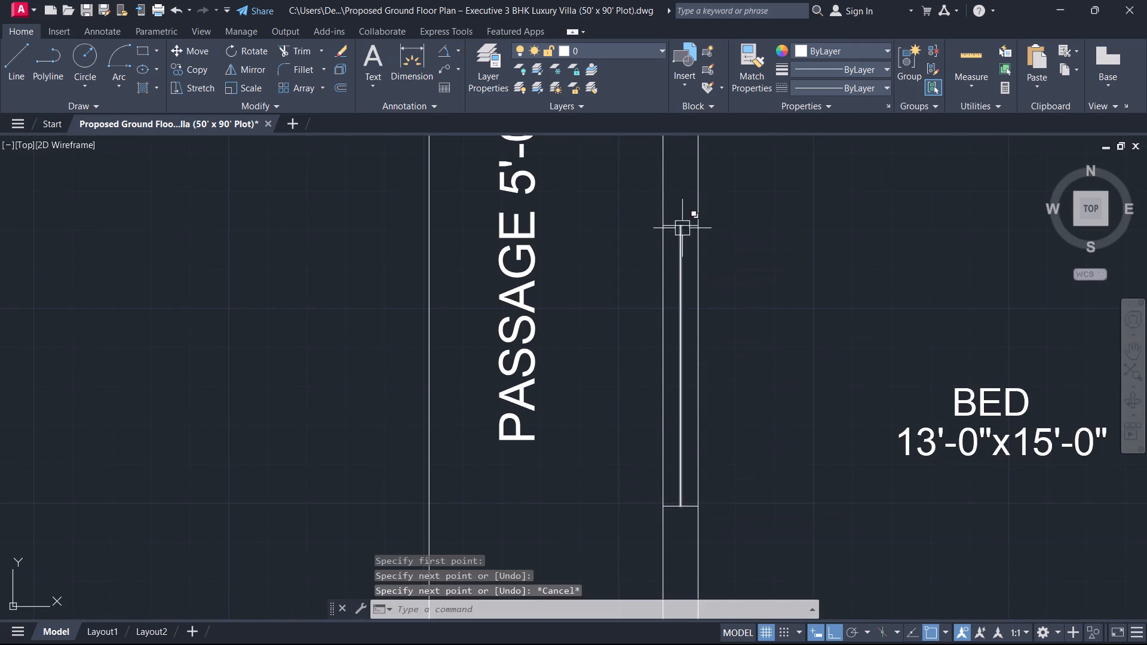
Offset the bed window's centre line 1" to both sides and erase the original centre line.
{"action": "type", "text": "O 13"}
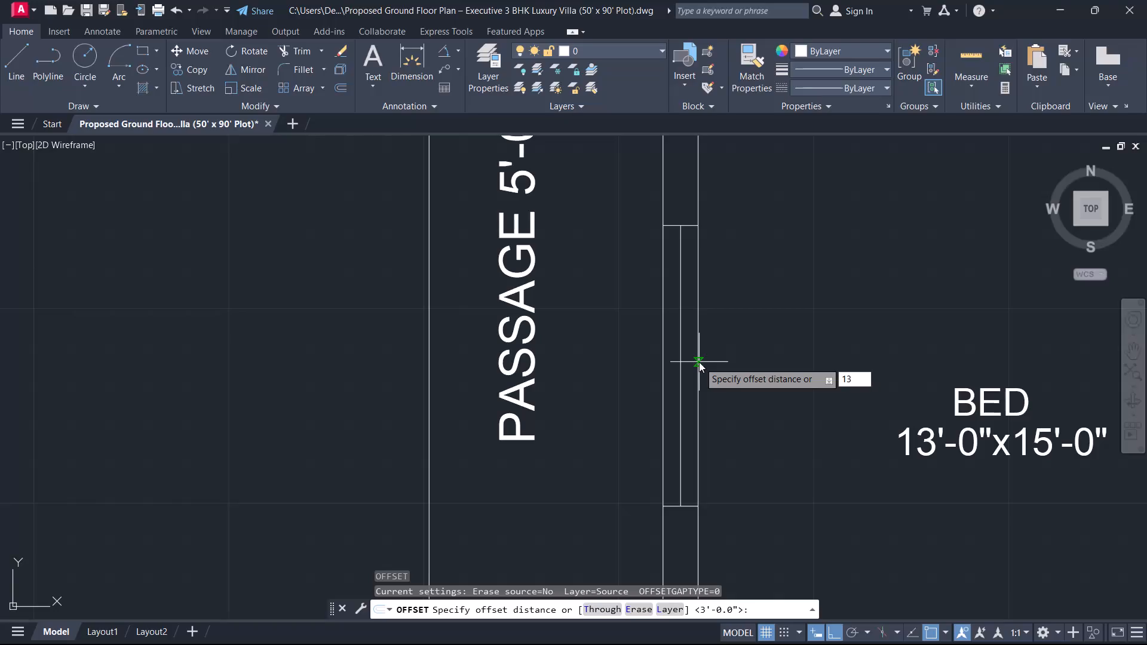
{"action": "key", "text": "Escape"}
{"action": "type", "text": "O 1"}
{"action": "key", "text": "Return"}
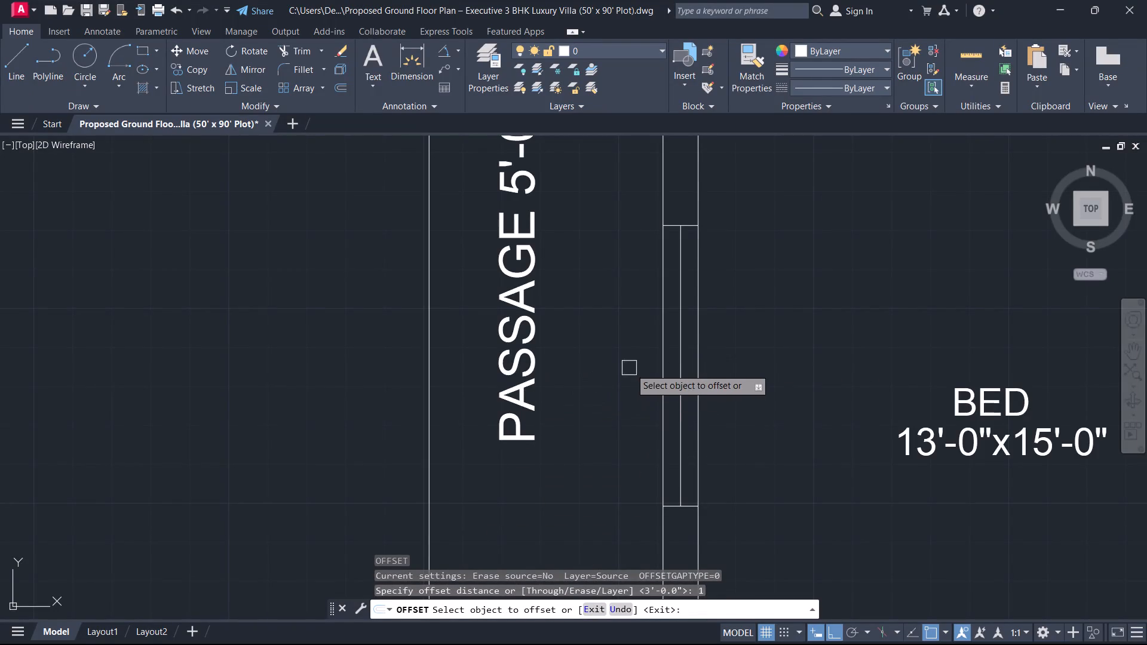
{"action": "scroll", "coordinate": [655, 391], "scroll_direction": "up", "scroll_amount": 2}
{"action": "left_click", "coordinate": [717, 408]}
{"action": "left_click", "coordinate": [674, 397]}
{"action": "left_click", "coordinate": [720, 414]}
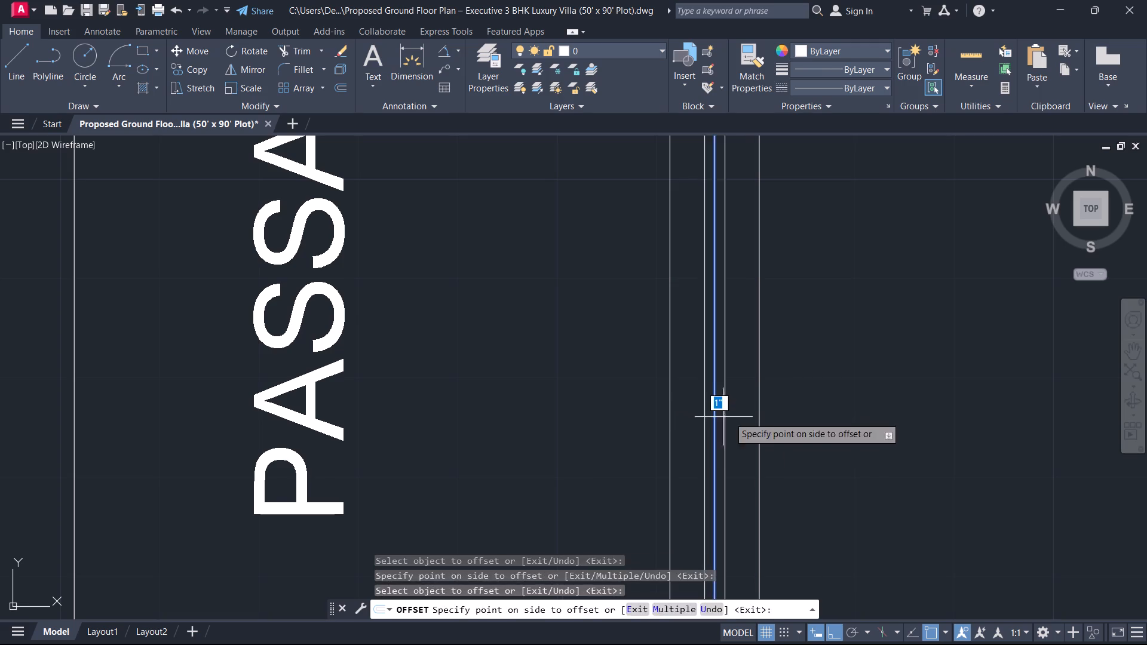
{"action": "left_click", "coordinate": [771, 410]}
{"action": "key", "text": "Escape"}
{"action": "scroll", "coordinate": [728, 410], "scroll_direction": "up", "scroll_amount": 2}
{"action": "left_click", "coordinate": [698, 417]}
{"action": "scroll", "coordinate": [682, 403], "scroll_direction": "down", "scroll_amount": 2}
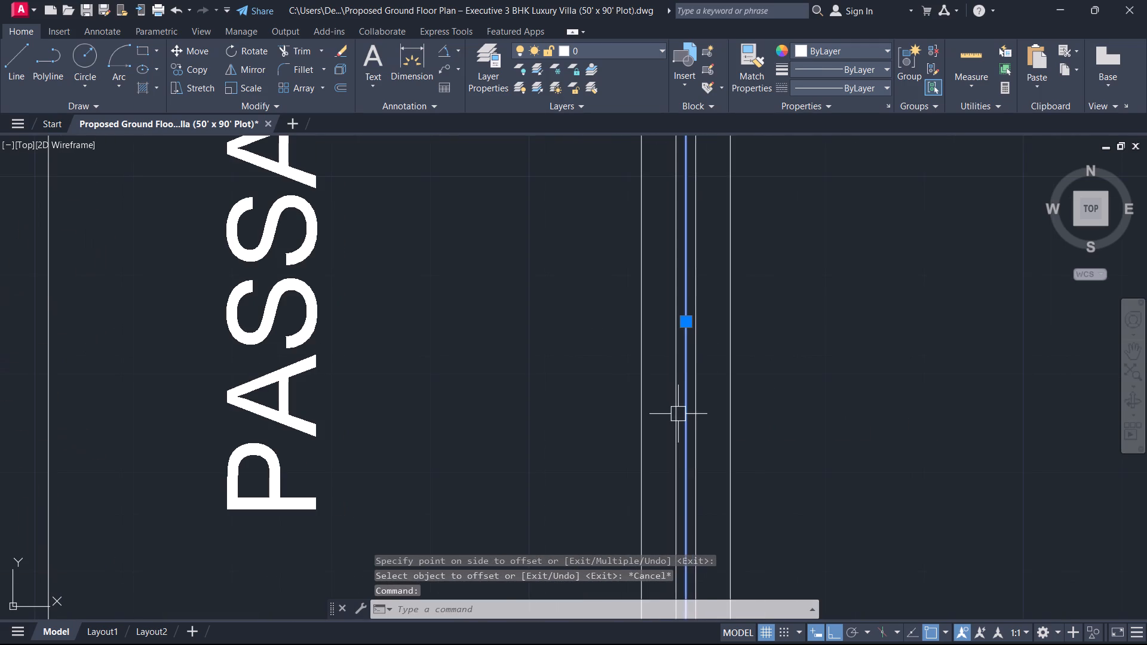
{"action": "key", "text": "Delete"}
Offset the 6'-0"X8'-0" bath's east wall line and the 6'-3"X8'-0" bath's west wall line 4" into their baths.
{"action": "scroll", "coordinate": [678, 414], "scroll_direction": "down", "scroll_amount": 4}
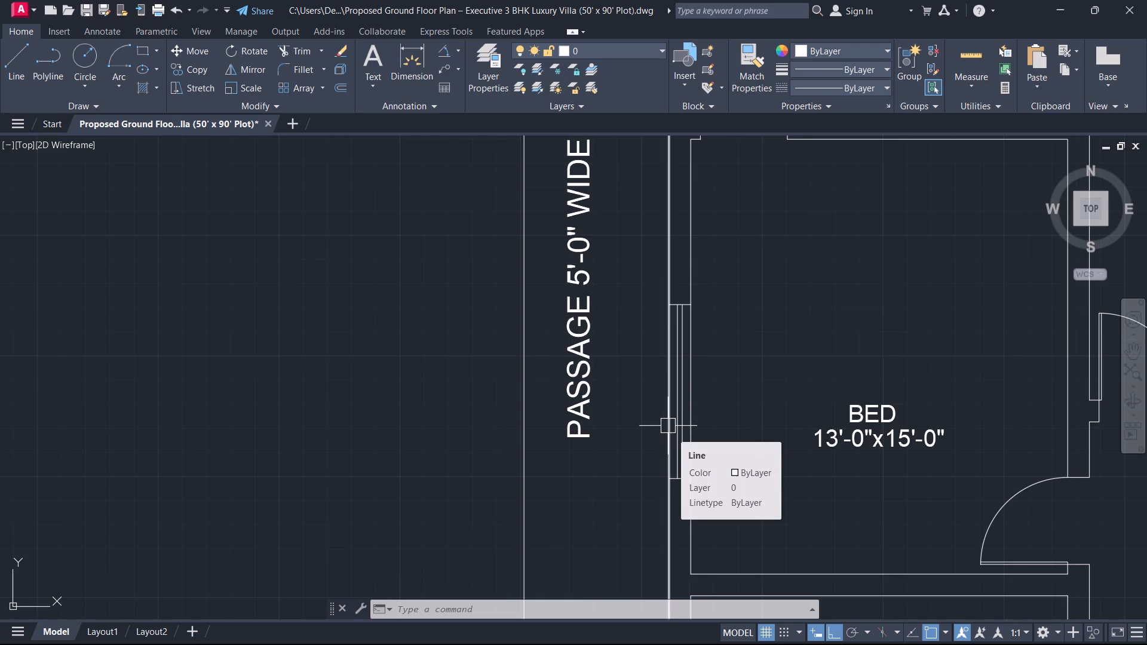
{"action": "scroll", "coordinate": [668, 419], "scroll_direction": "up", "scroll_amount": 1}
{"action": "middle_click_drag", "start_coordinate": [668, 419], "coordinate": [556, 590]}
{"action": "scroll", "coordinate": [593, 543], "scroll_direction": "down", "scroll_amount": 4}
{"action": "middle_click_drag", "start_coordinate": [683, 312], "coordinate": [694, 336]}
{"action": "scroll", "coordinate": [685, 311], "scroll_direction": "up", "scroll_amount": 1}
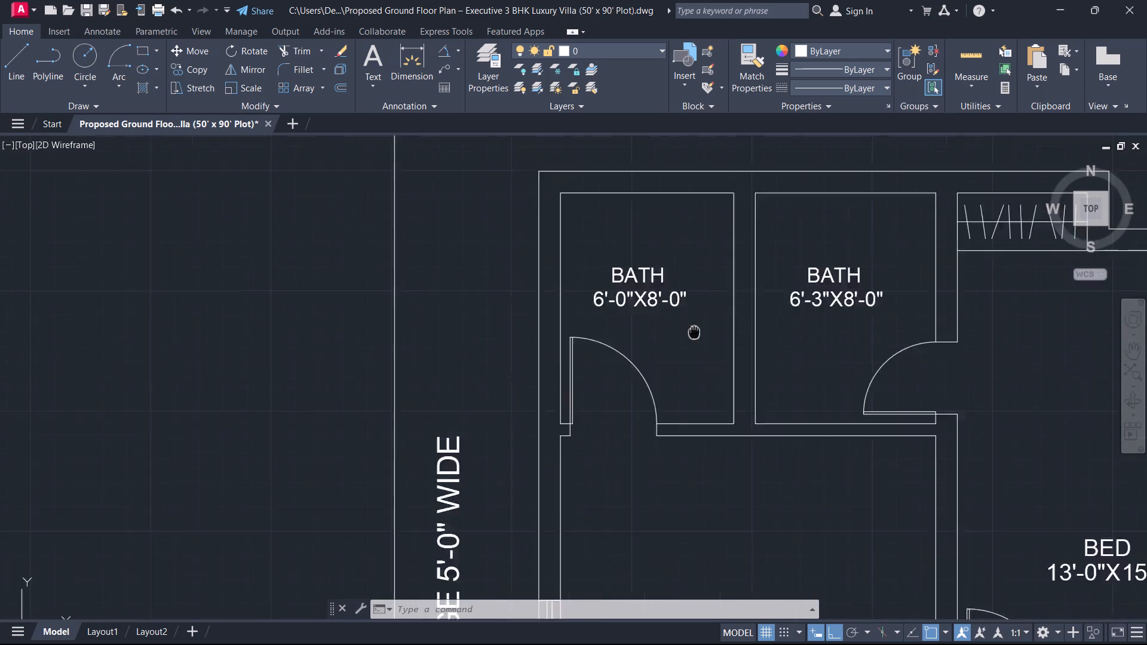
{"action": "middle_click_drag", "start_coordinate": [694, 336], "coordinate": [677, 412]}
{"action": "key", "text": "o"}
{"action": "key", "text": "space"}
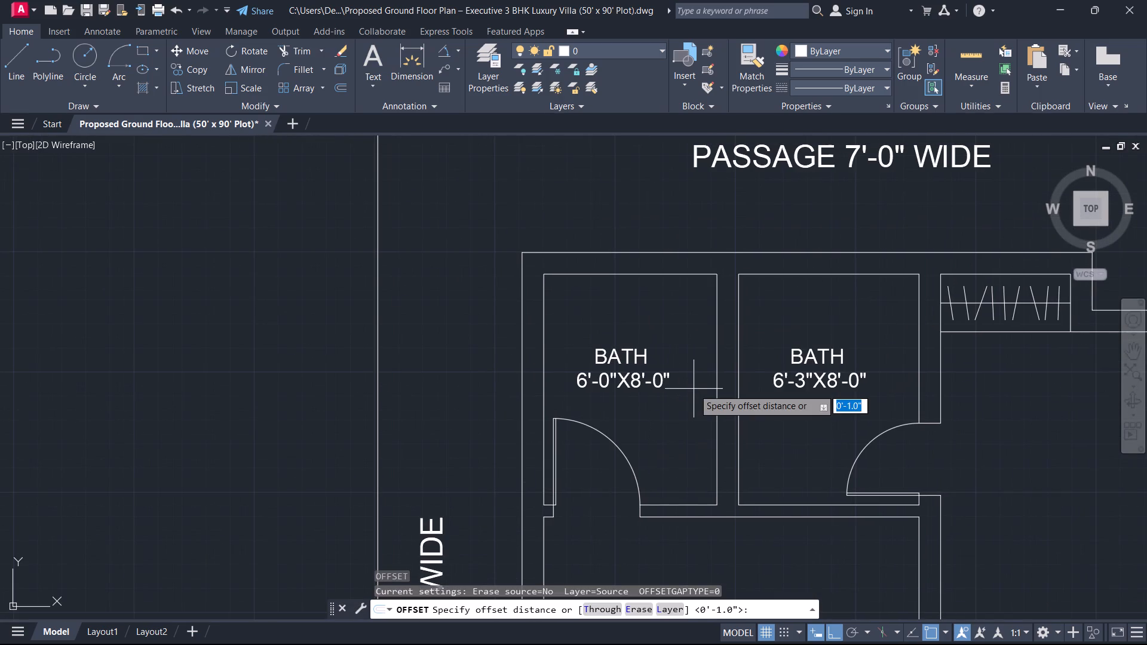
{"action": "key", "text": "4"}
{"action": "key", "text": "Return"}
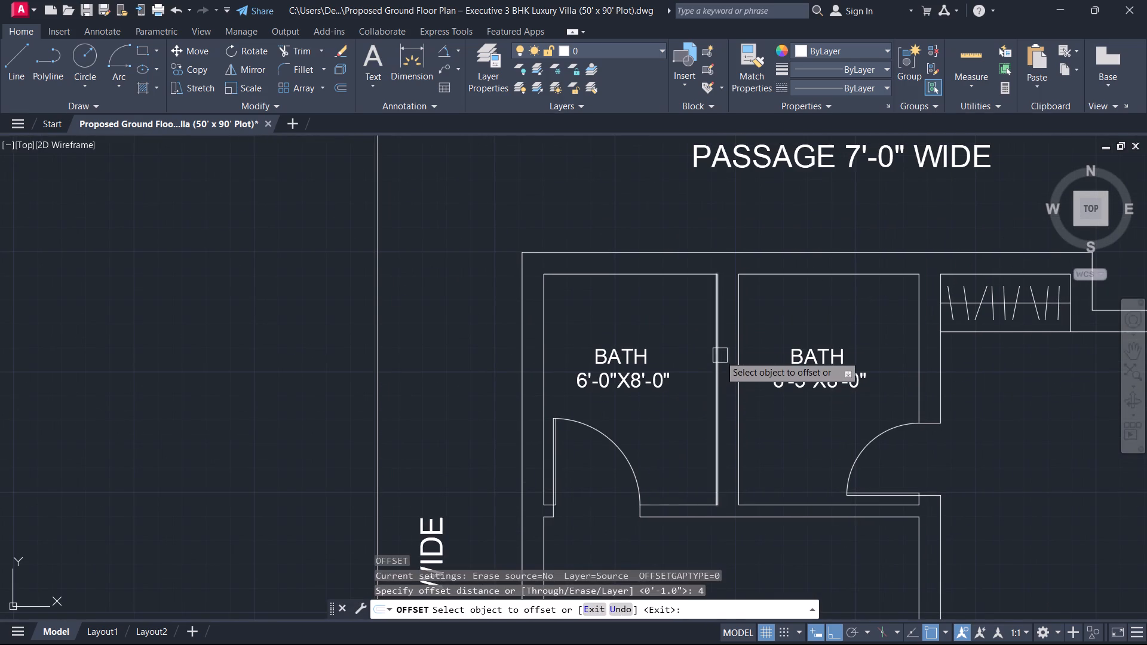
{"action": "left_click", "coordinate": [720, 337]}
{"action": "left_click_drag", "start_coordinate": [695, 331], "coordinate": [703, 334]}
{"action": "left_click_drag", "start_coordinate": [738, 342], "coordinate": [747, 341]}
{"action": "left_click", "coordinate": [762, 337]}
{"action": "key", "text": "Escape"}
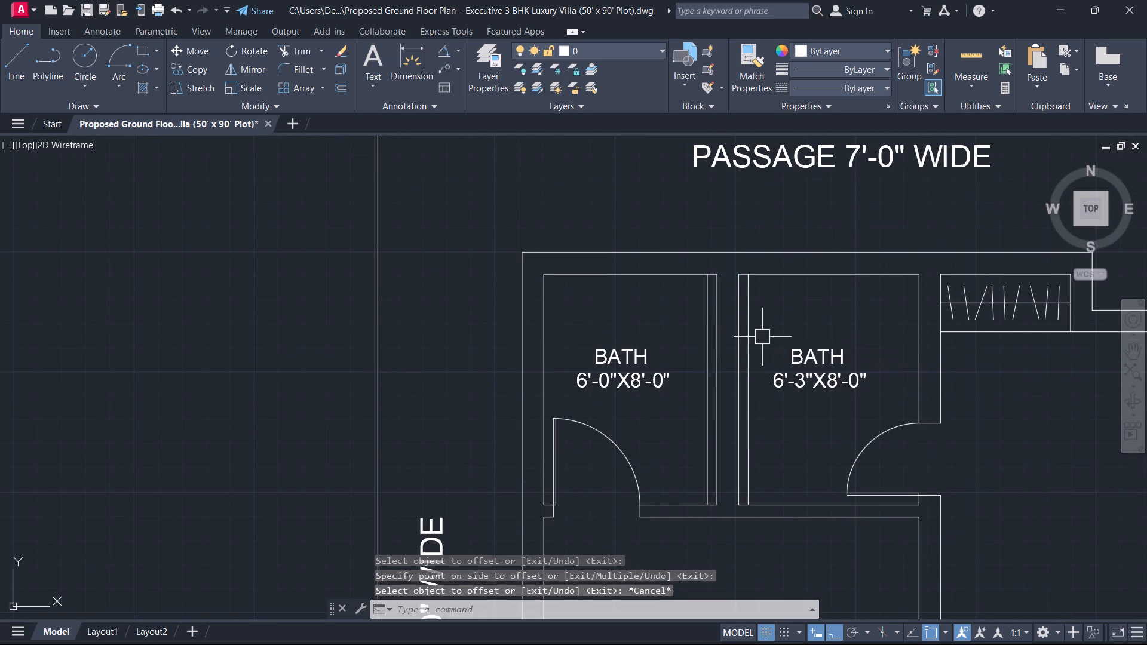
Extend the 4" offset lines in both baths north to the outer wall line.
{"action": "key", "text": "r"}
{"action": "key", "text": "Escape"}
{"action": "type", "text": "EX"}
{"action": "key", "text": "space"}
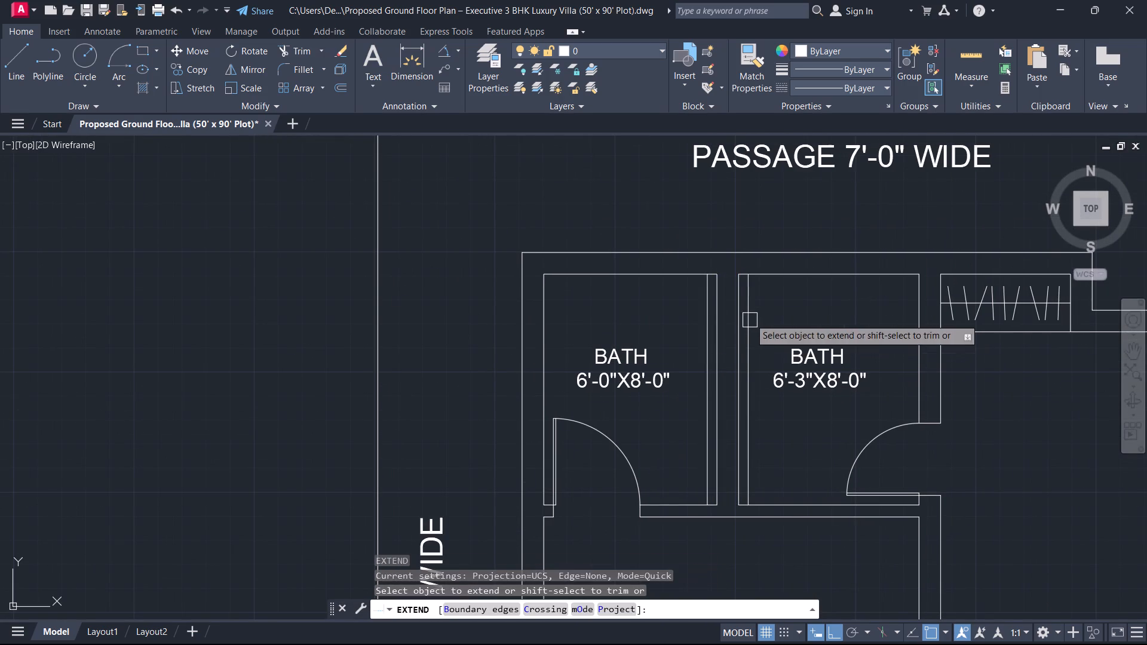
{"action": "left_click", "coordinate": [749, 318]}
{"action": "left_click", "coordinate": [710, 308]}
{"action": "key", "text": "Escape"}
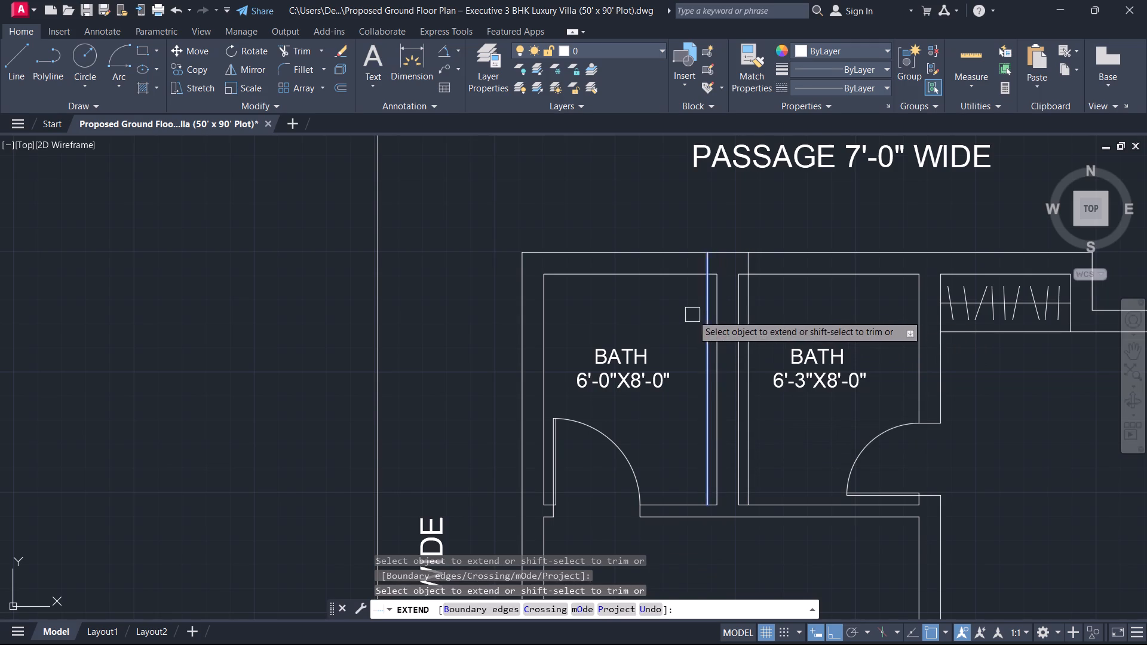
{"action": "left_click", "coordinate": [703, 318]}
{"action": "key", "text": "Escape"}
Trim the extended lines inside both baths, keeping only the short segments across the north wall.
{"action": "type", "text": "TR"}
{"action": "key", "text": "space"}
{"action": "left_click", "coordinate": [704, 320]}
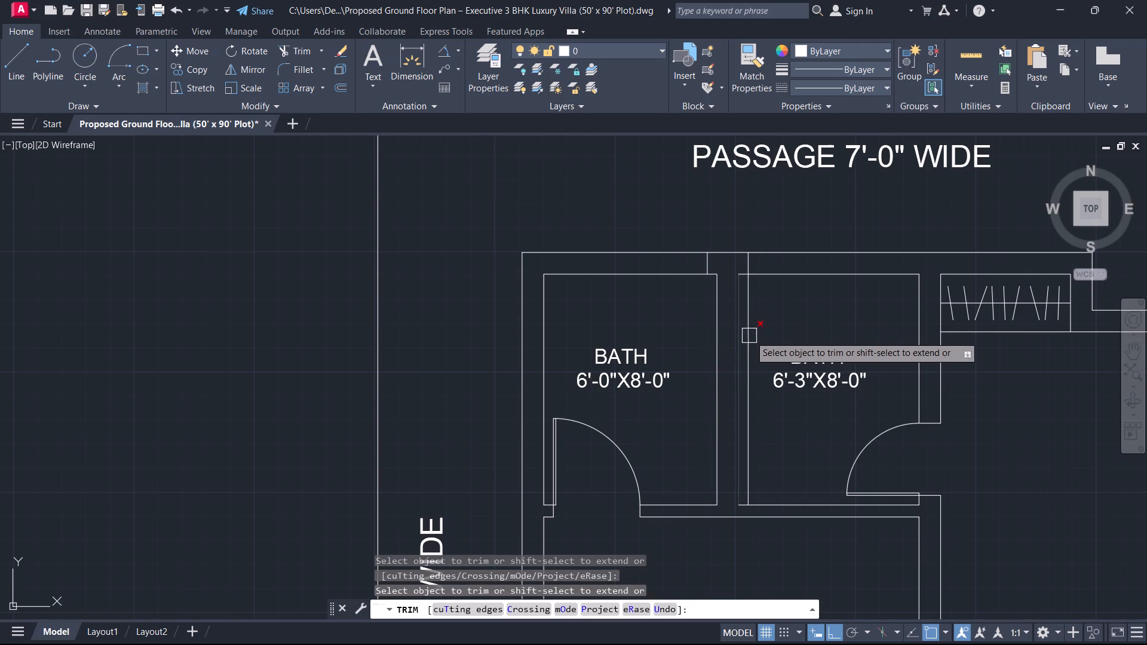
{"action": "left_click", "coordinate": [752, 335]}
{"action": "key", "text": "Escape"}
Offset the two short cross lines in the baths' north wall 2', one westward and the other eastward, as the windows' far ends.
{"action": "type", "text": "O 2'"}
{"action": "key", "text": "Return"}
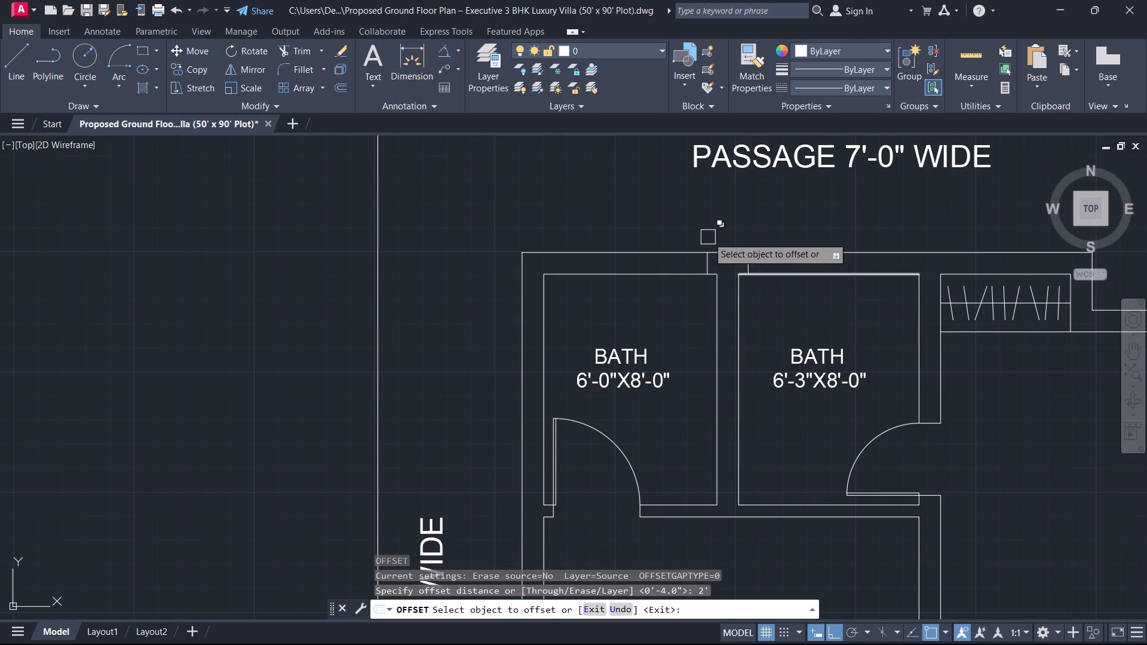
{"action": "scroll", "coordinate": [708, 266], "scroll_direction": "up", "scroll_amount": 2}
{"action": "left_click_drag", "start_coordinate": [708, 266], "coordinate": [702, 265]}
{"action": "left_click", "coordinate": [631, 262]}
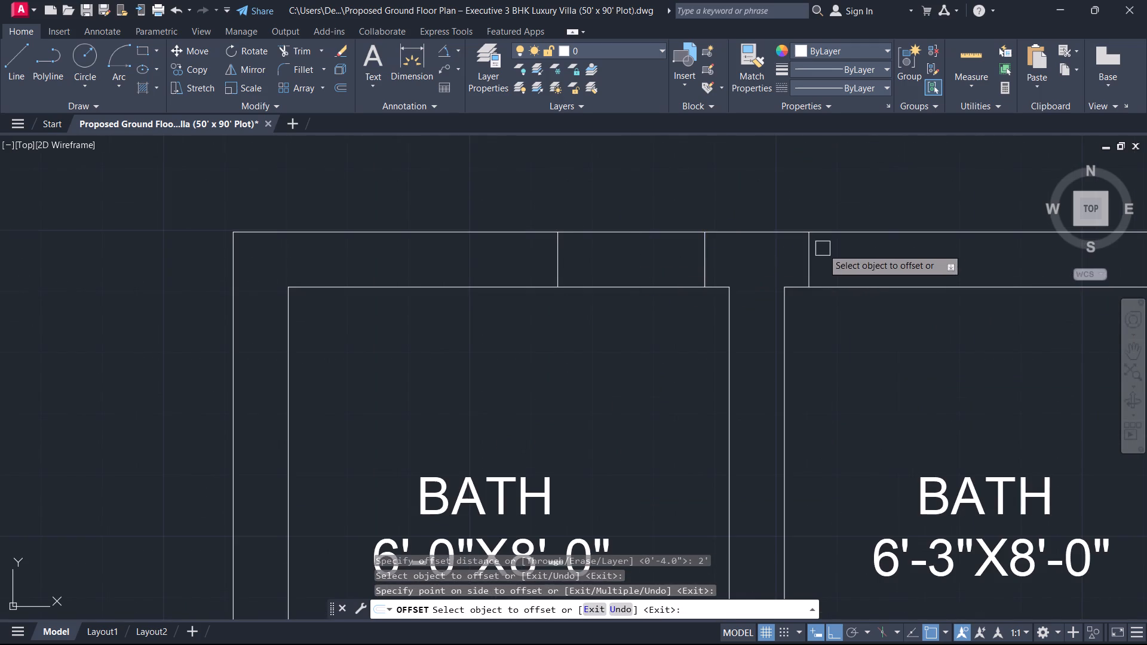
{"action": "left_click_drag", "start_coordinate": [805, 253], "coordinate": [811, 256]}
{"action": "left_click", "coordinate": [841, 259]}
{"action": "key", "text": "Escape"}
Draw one horizontal centre line through both bath windows, between the midpoints of their outermost end lines.
{"action": "key", "text": "l"}
{"action": "key", "text": "space"}
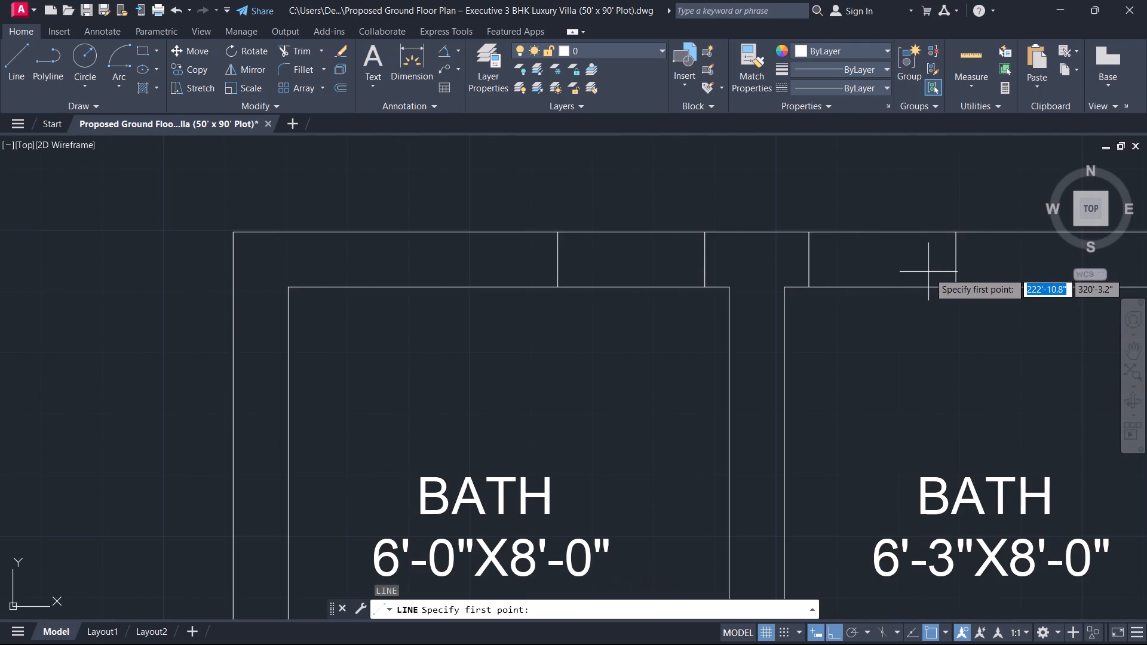
{"action": "left_click", "coordinate": [956, 259]}
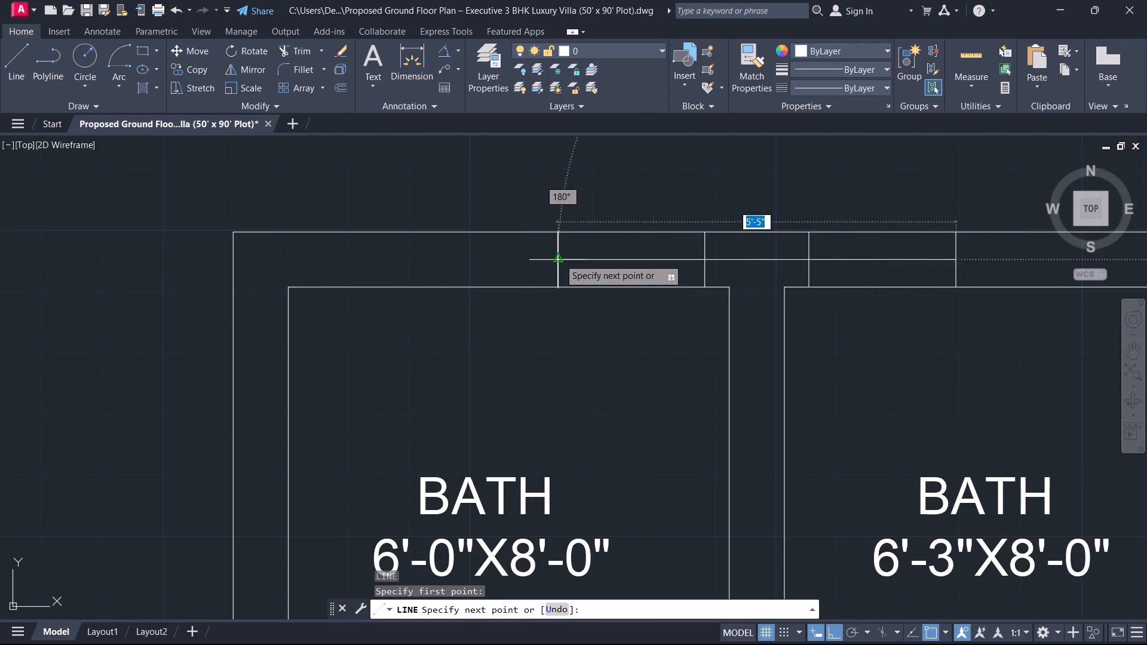
{"action": "left_click", "coordinate": [559, 259]}
{"action": "key", "text": "Escape"}
Offset the bath windows' centre line 1" to both sides and erase the original centre line.
{"action": "type", "text": "O 1"}
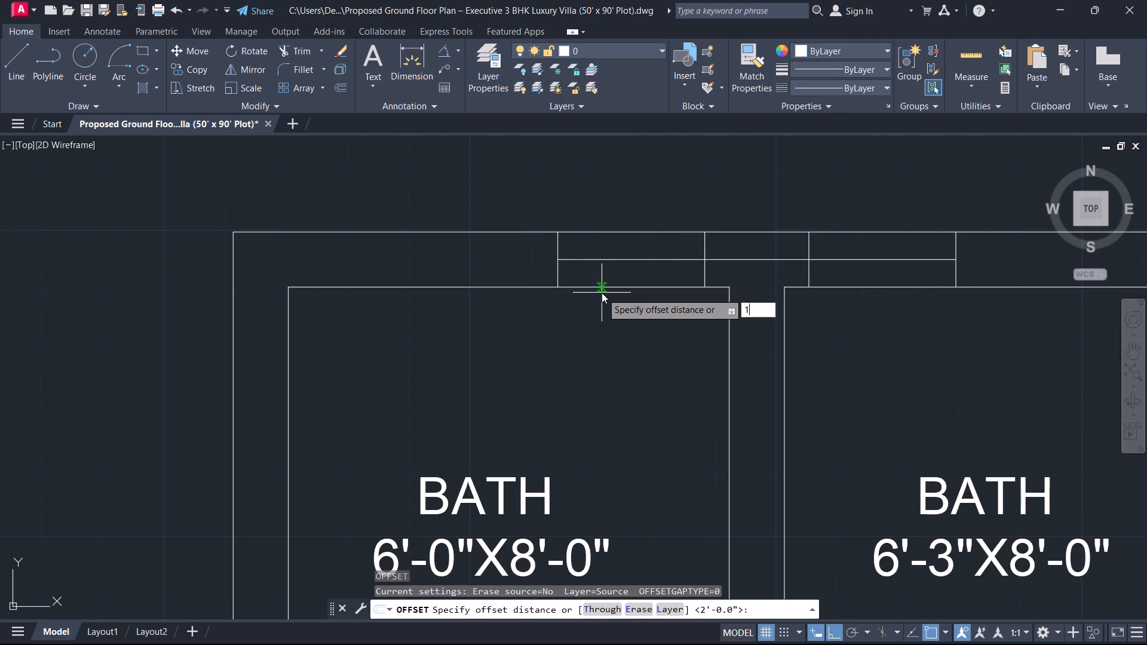
{"action": "key", "text": "Return"}
{"action": "scroll", "coordinate": [765, 284], "scroll_direction": "up", "scroll_amount": 2}
{"action": "left_click", "coordinate": [734, 214]}
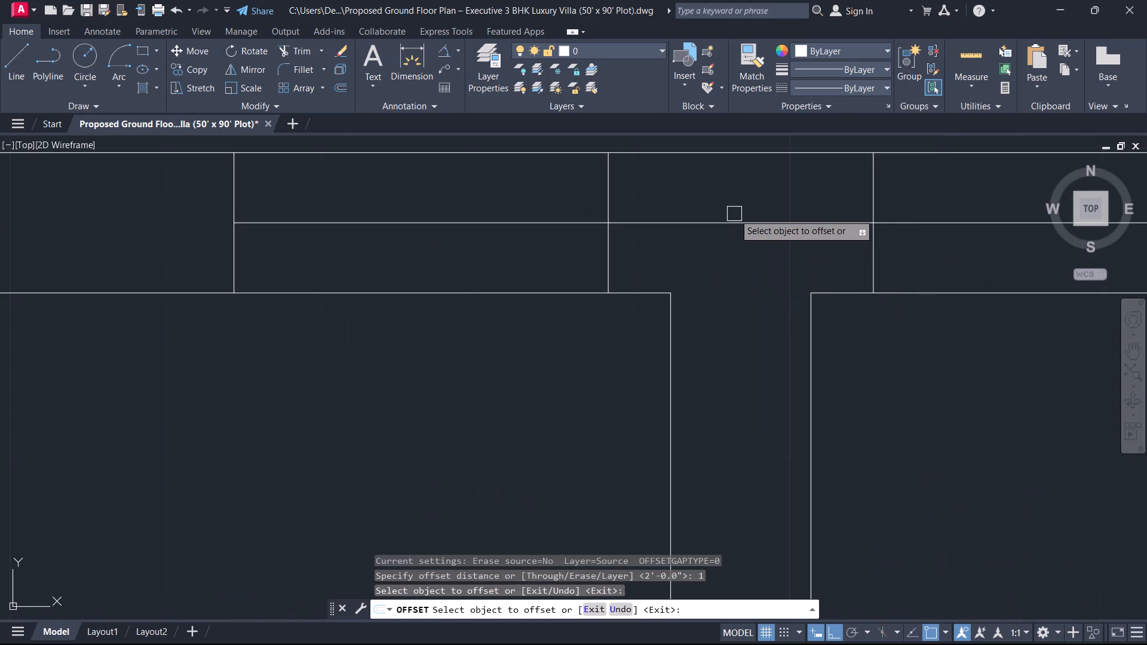
{"action": "left_click", "coordinate": [738, 225]}
{"action": "left_click", "coordinate": [732, 171]}
{"action": "left_click", "coordinate": [749, 226]}
{"action": "left_click", "coordinate": [750, 259]}
{"action": "key", "text": "Escape"}
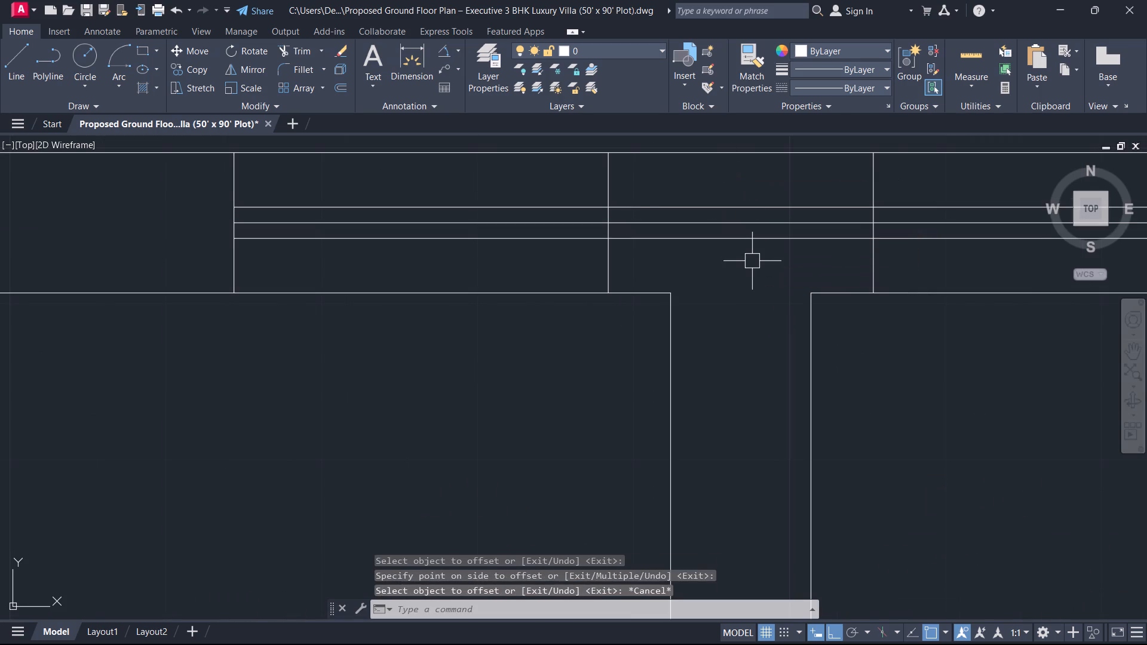
{"action": "key", "text": "t"}
{"action": "key", "text": "Escape"}
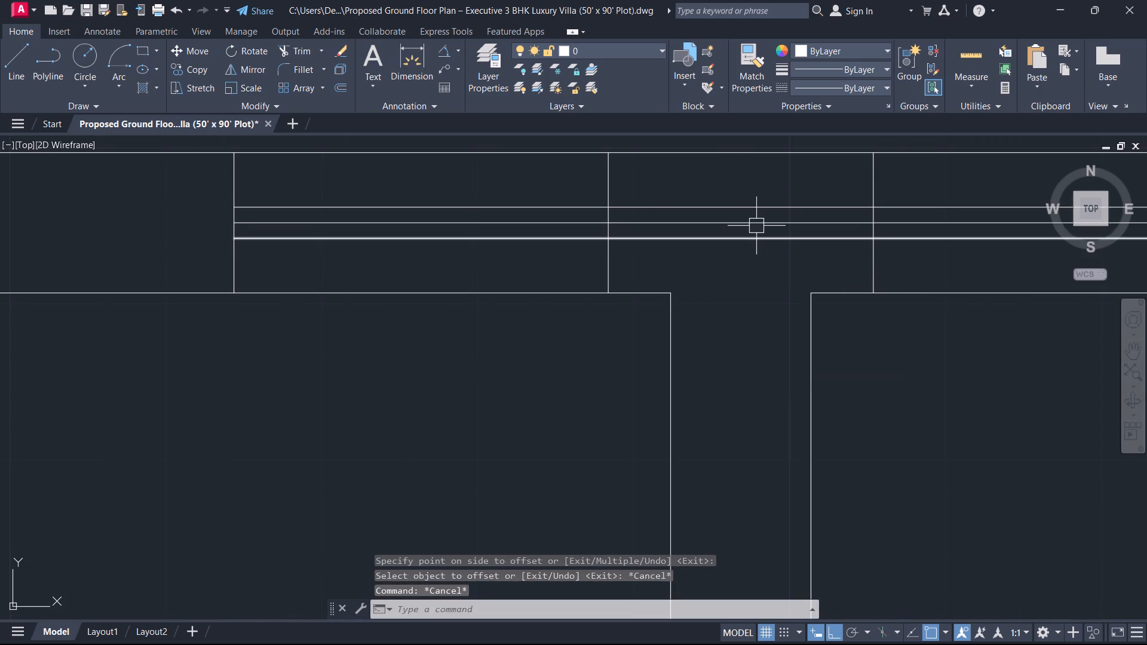
{"action": "left_click", "coordinate": [756, 226]}
{"action": "key", "text": "Delete"}
Trim the two window lines in the wall stretch between the bath windows.
{"action": "type", "text": "TR"}
{"action": "key", "text": "space"}
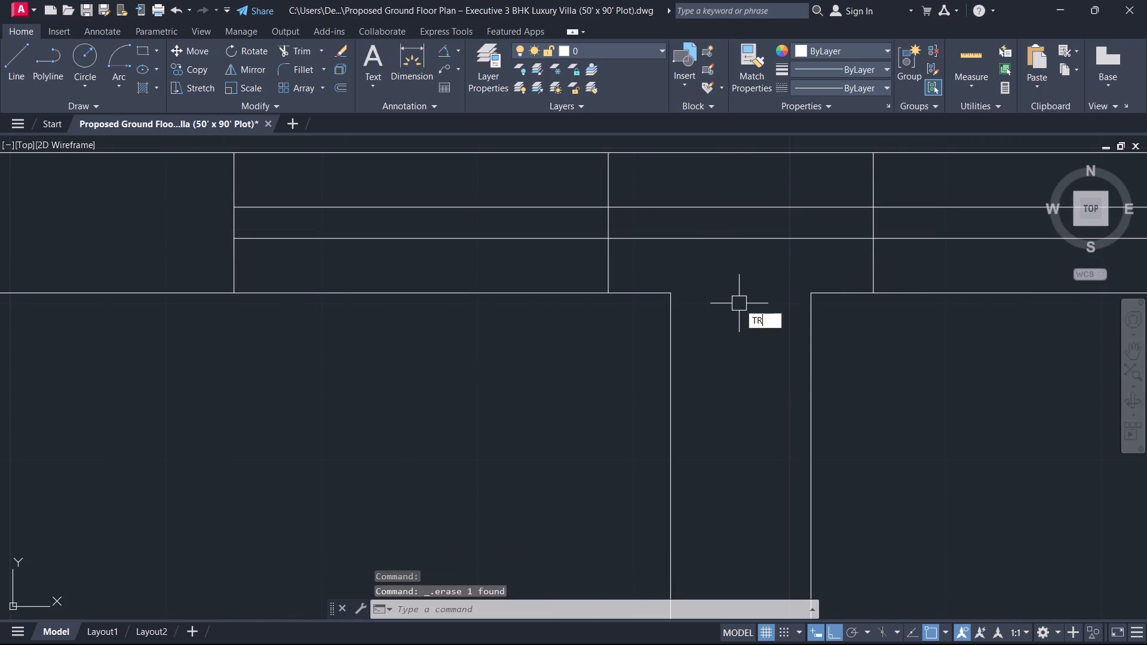
{"action": "left_click", "coordinate": [739, 303]}
{"action": "left_click", "coordinate": [719, 177]}
{"action": "key", "text": "Escape"}
Extend the short outer wall line beside the wardrobe south to the 13'-0"X15'-5" bed's inner north wall line.
{"action": "scroll", "coordinate": [713, 219], "scroll_direction": "up", "scroll_amount": 1}
{"action": "scroll", "coordinate": [713, 227], "scroll_direction": "down", "scroll_amount": 3}
{"action": "scroll", "coordinate": [710, 259], "scroll_direction": "up", "scroll_amount": 1}
{"action": "scroll", "coordinate": [722, 325], "scroll_direction": "down", "scroll_amount": 3}
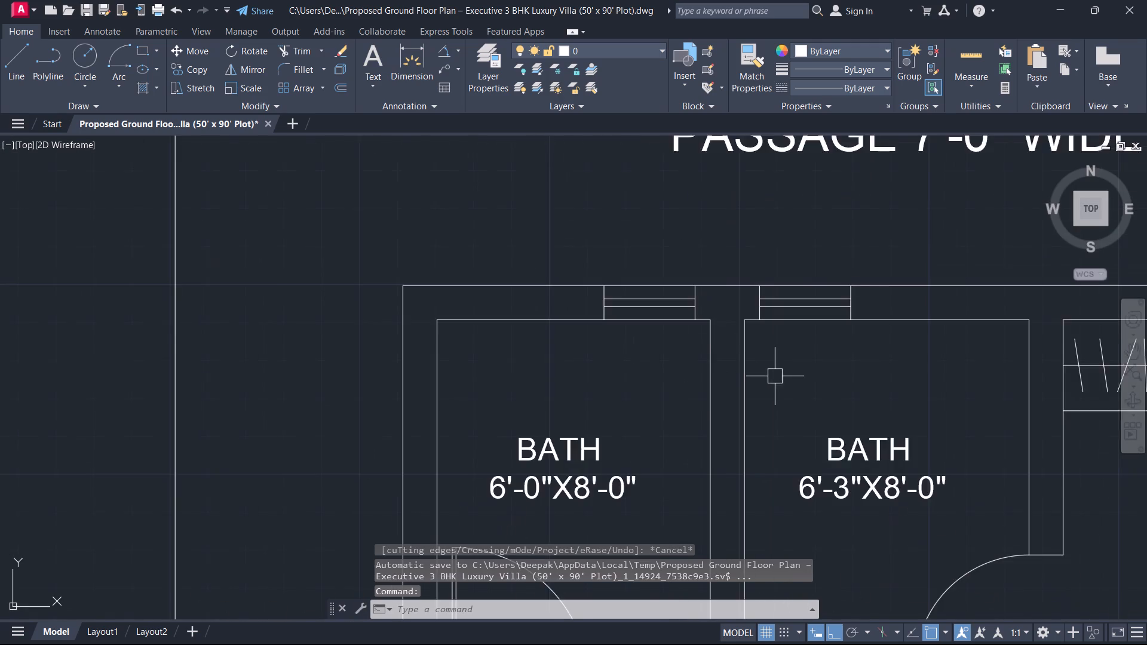
{"action": "scroll", "coordinate": [782, 382], "scroll_direction": "down", "scroll_amount": 2}
{"action": "middle_click_drag", "start_coordinate": [503, 294], "coordinate": [479, 287]}
{"action": "scroll", "coordinate": [479, 287], "scroll_direction": "down", "scroll_amount": 3}
{"action": "scroll", "coordinate": [740, 358], "scroll_direction": "up", "scroll_amount": 2}
{"action": "middle_click_drag", "start_coordinate": [740, 358], "coordinate": [717, 347]}
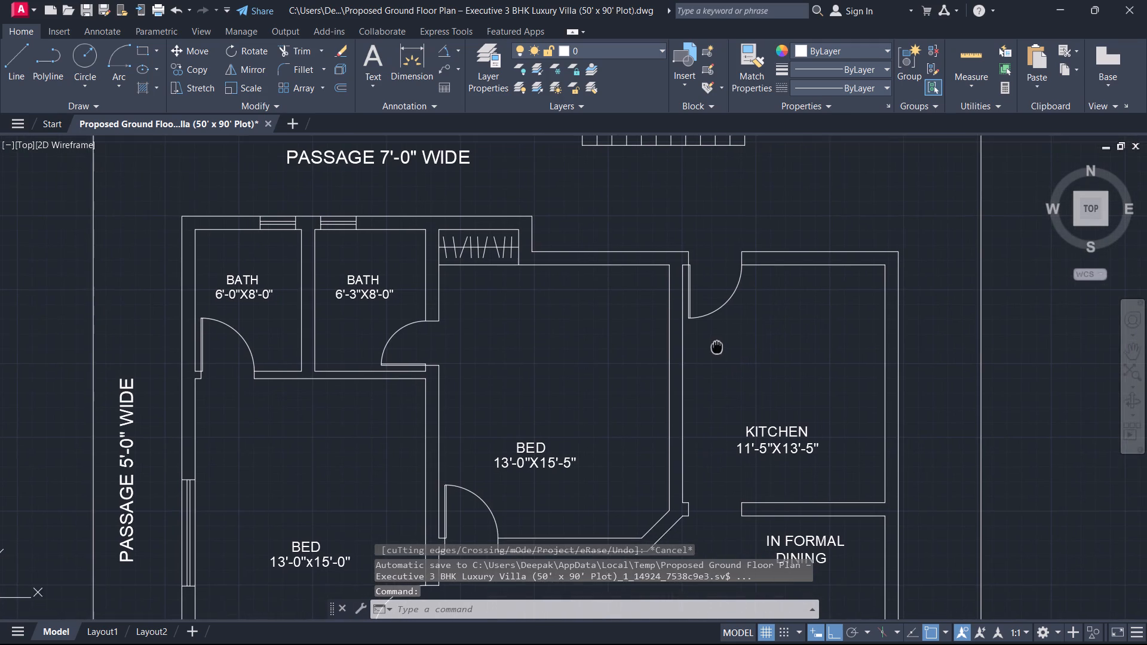
{"action": "middle_click_drag", "start_coordinate": [717, 347], "coordinate": [715, 346]}
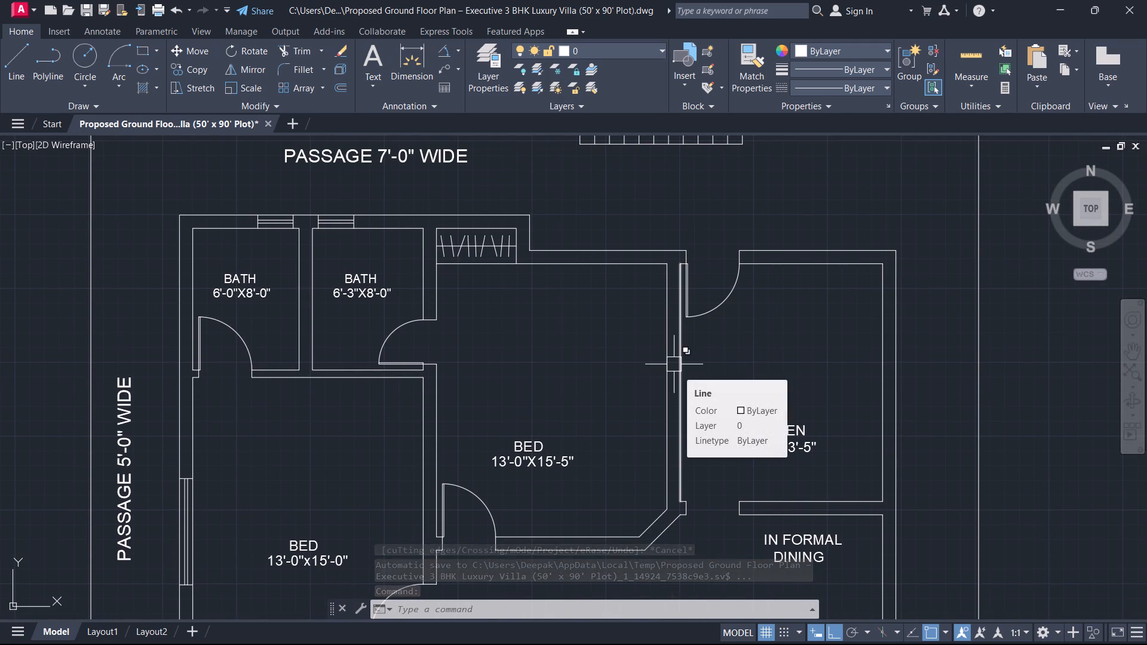
{"action": "scroll", "coordinate": [430, 227], "scroll_direction": "up", "scroll_amount": 1}
{"action": "scroll", "coordinate": [612, 245], "scroll_direction": "up", "scroll_amount": 1}
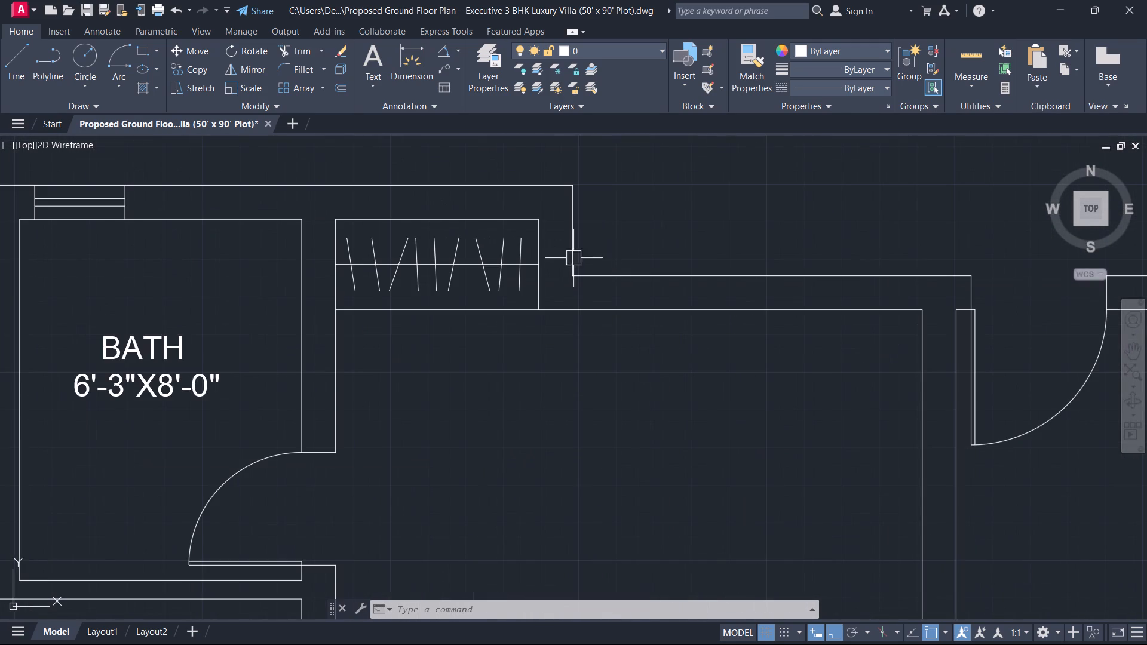
{"action": "scroll", "coordinate": [570, 259], "scroll_direction": "up", "scroll_amount": 1}
{"action": "type", "text": "EX"}
{"action": "key", "text": "space"}
{"action": "left_click", "coordinate": [568, 254]}
{"action": "key", "text": "Escape"}
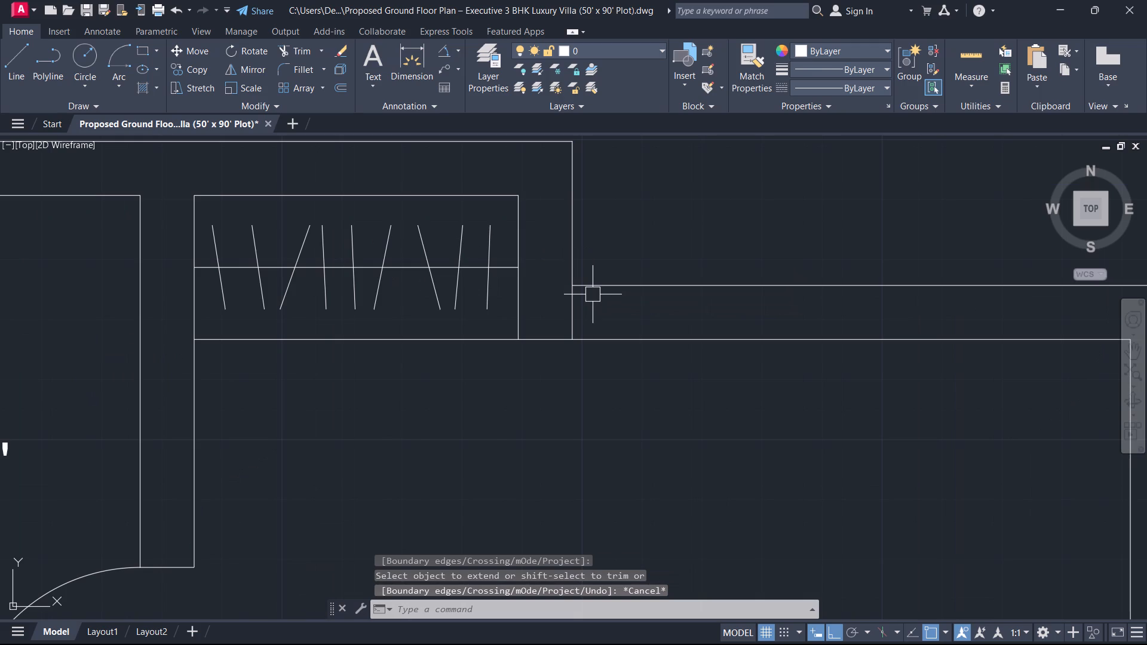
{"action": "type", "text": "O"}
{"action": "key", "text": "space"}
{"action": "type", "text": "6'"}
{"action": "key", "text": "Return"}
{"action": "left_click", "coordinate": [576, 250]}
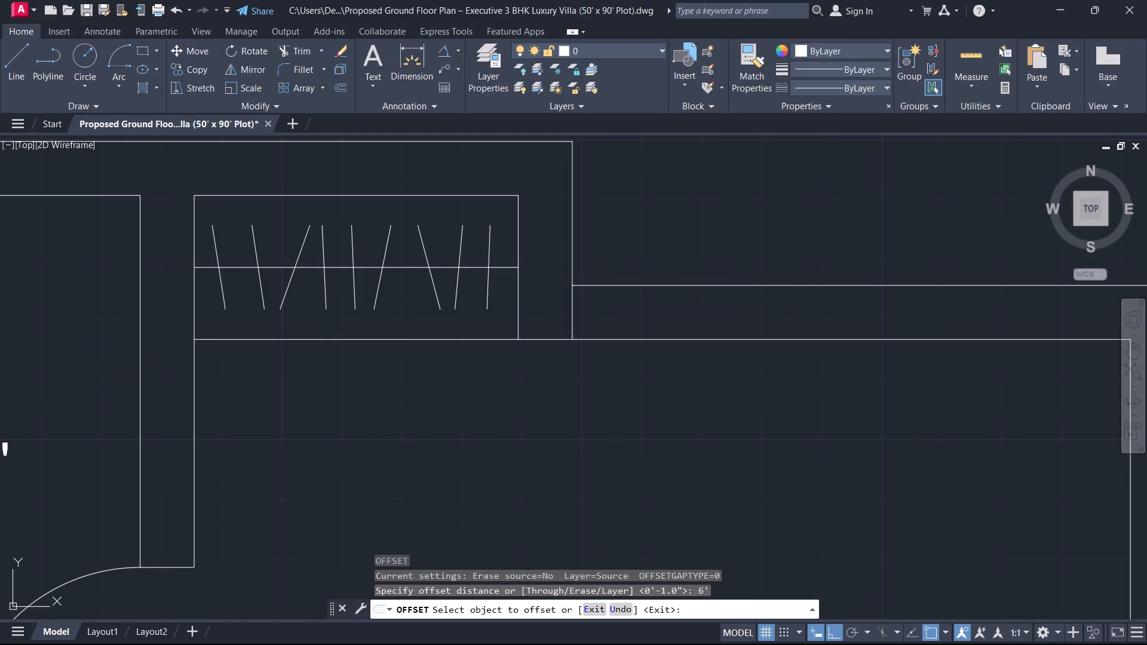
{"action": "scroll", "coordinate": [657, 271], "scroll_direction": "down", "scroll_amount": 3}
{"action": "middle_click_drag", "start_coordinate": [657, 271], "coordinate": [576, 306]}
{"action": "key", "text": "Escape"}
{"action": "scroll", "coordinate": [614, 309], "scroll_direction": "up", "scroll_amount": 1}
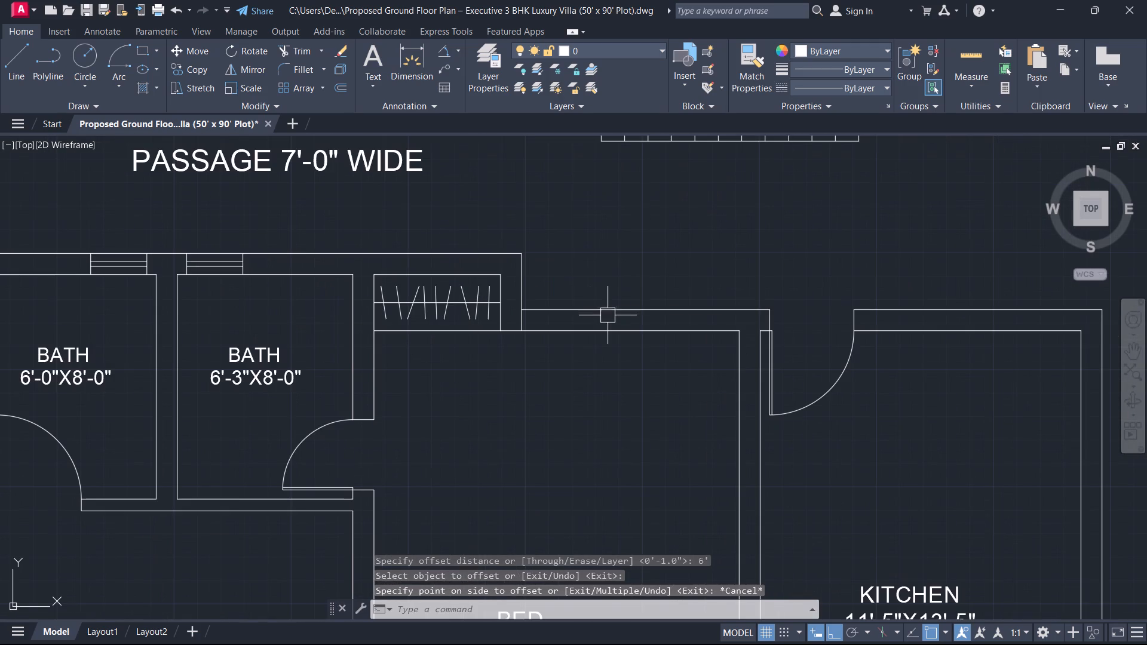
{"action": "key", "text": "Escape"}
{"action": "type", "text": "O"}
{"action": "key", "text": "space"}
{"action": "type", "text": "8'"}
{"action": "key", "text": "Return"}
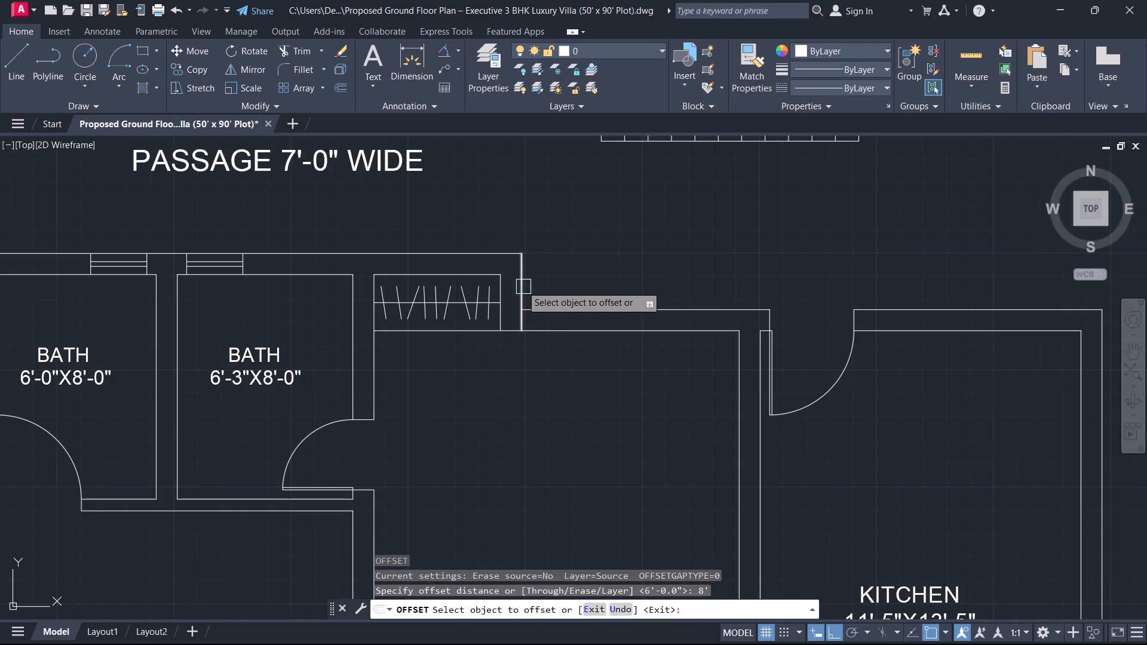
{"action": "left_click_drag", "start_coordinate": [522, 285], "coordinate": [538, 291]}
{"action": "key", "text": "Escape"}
Offset the extended wall line beside the wardrobe 7' to the east as the bed window's other end.
{"action": "type", "text": "O"}
{"action": "key", "text": "space"}
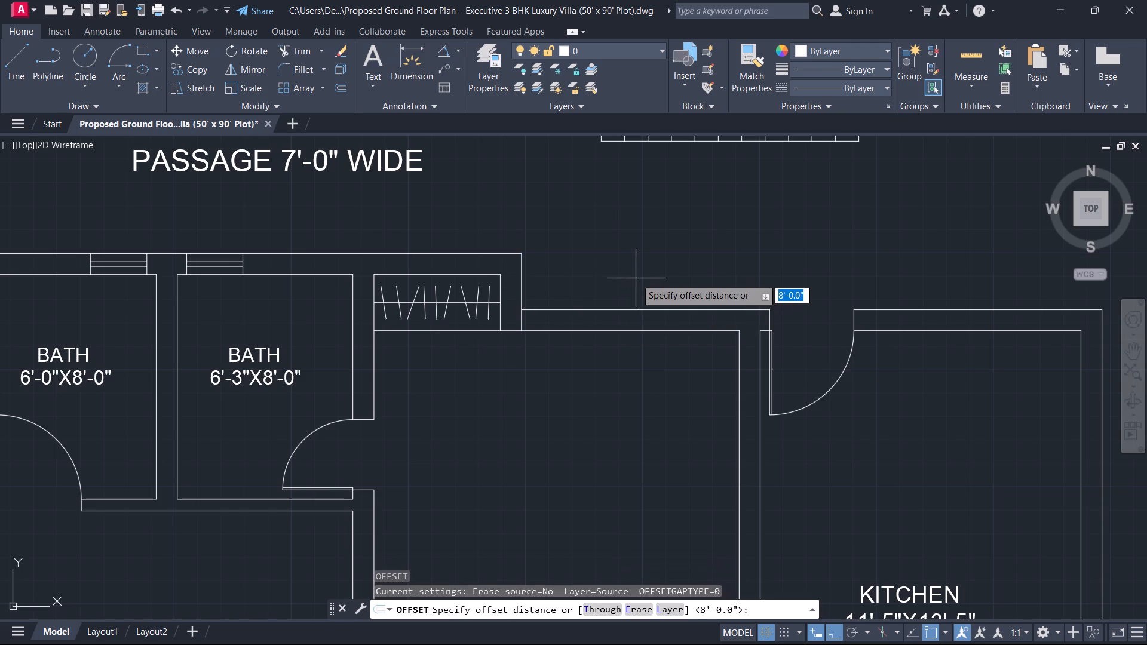
{"action": "type", "text": "7'"}
{"action": "key", "text": "Return"}
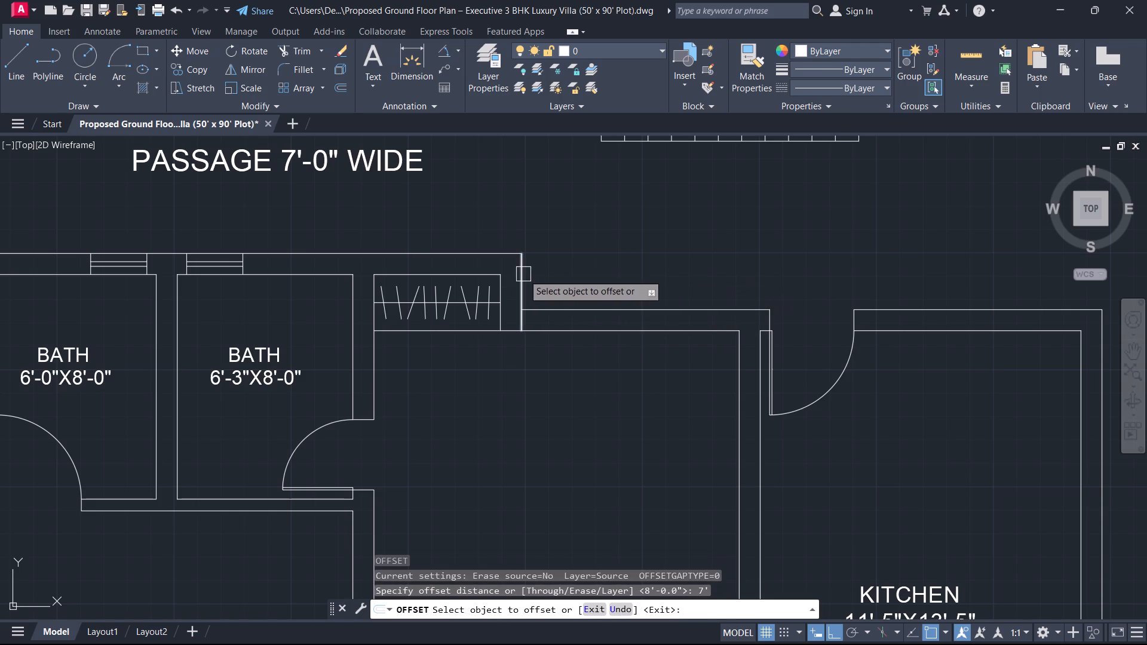
{"action": "left_click_drag", "start_coordinate": [523, 274], "coordinate": [544, 280]}
{"action": "left_click", "coordinate": [611, 292]}
{"action": "key", "text": "Escape"}
Trim the part of the 7' offset line that projects north of the bed's outer wall line.
{"action": "type", "text": "TR"}
{"action": "key", "text": "space"}
{"action": "left_click", "coordinate": [755, 262]}
{"action": "left_click", "coordinate": [686, 271]}
{"action": "key", "text": "Escape"}
Draw a horizontal centre line for the bed's north window from its east end line's midpoint to its west end line.
{"action": "scroll", "coordinate": [716, 333], "scroll_direction": "up", "scroll_amount": 2}
{"action": "scroll", "coordinate": [722, 281], "scroll_direction": "up", "scroll_amount": 1}
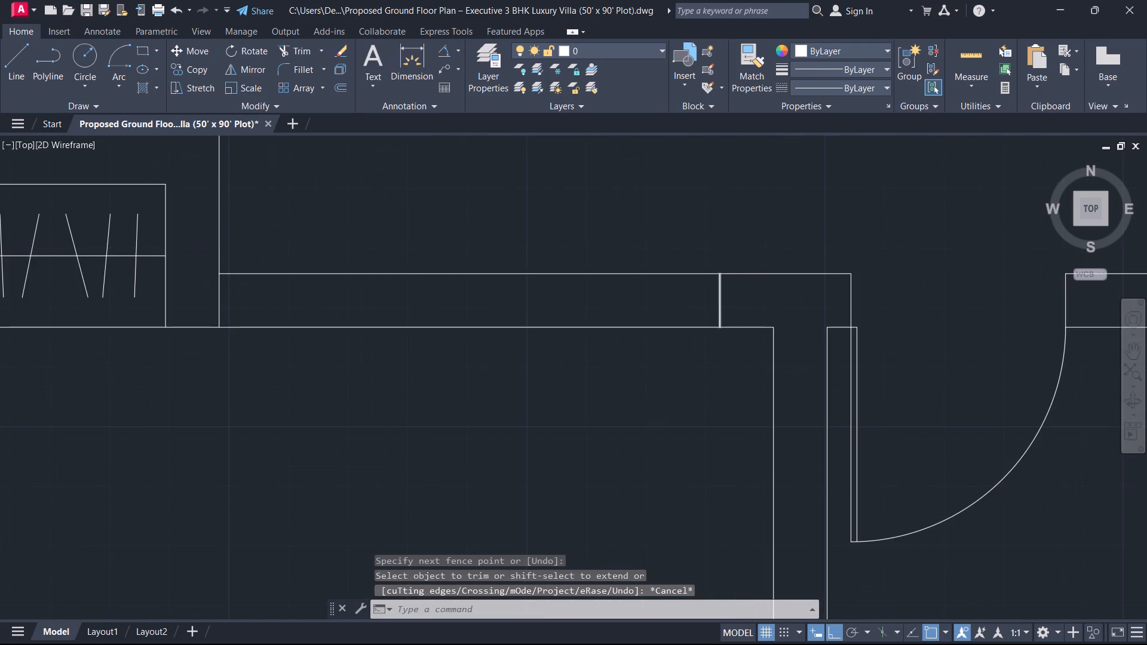
{"action": "key", "text": "k"}
{"action": "key", "text": "BackSpace"}
{"action": "type", "text": "L"}
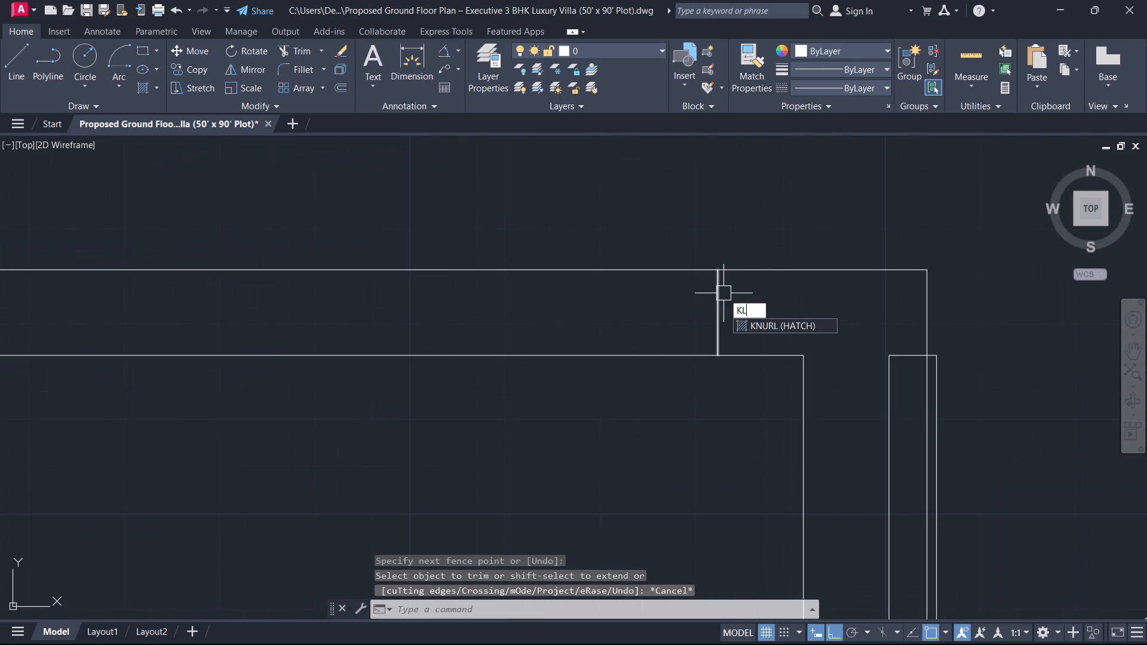
{"action": "key", "text": "space"}
{"action": "key", "text": "Escape"}
{"action": "type", "text": "L"}
{"action": "key", "text": "space"}
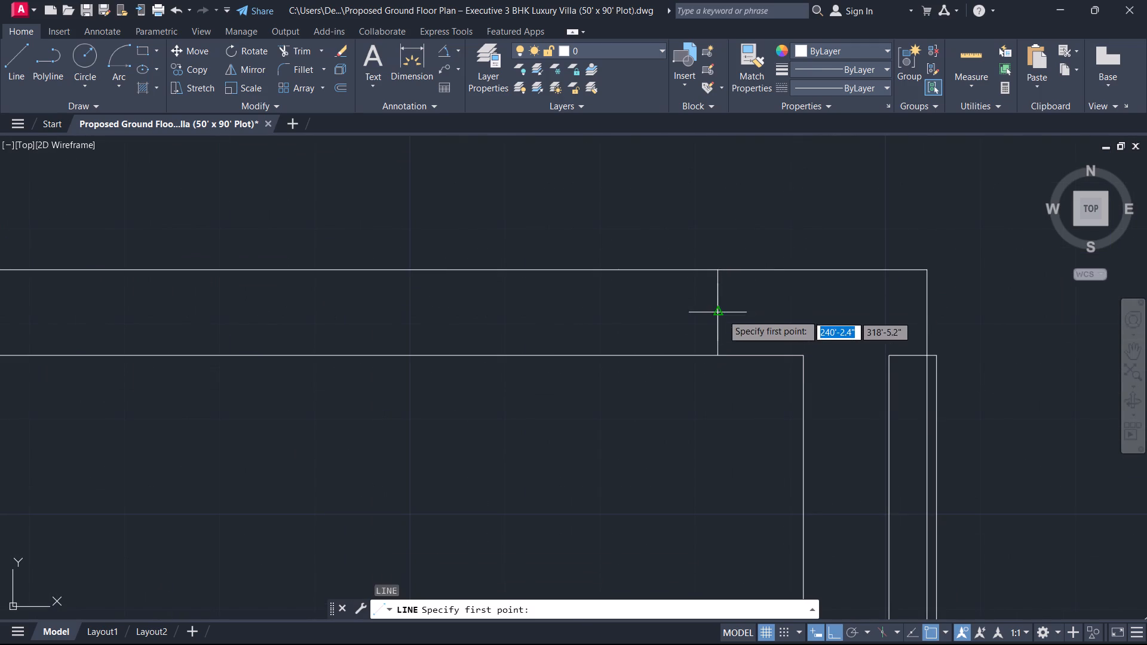
{"action": "left_click", "coordinate": [722, 314]}
{"action": "middle_click_drag", "start_coordinate": [649, 322], "coordinate": [1097, 277]}
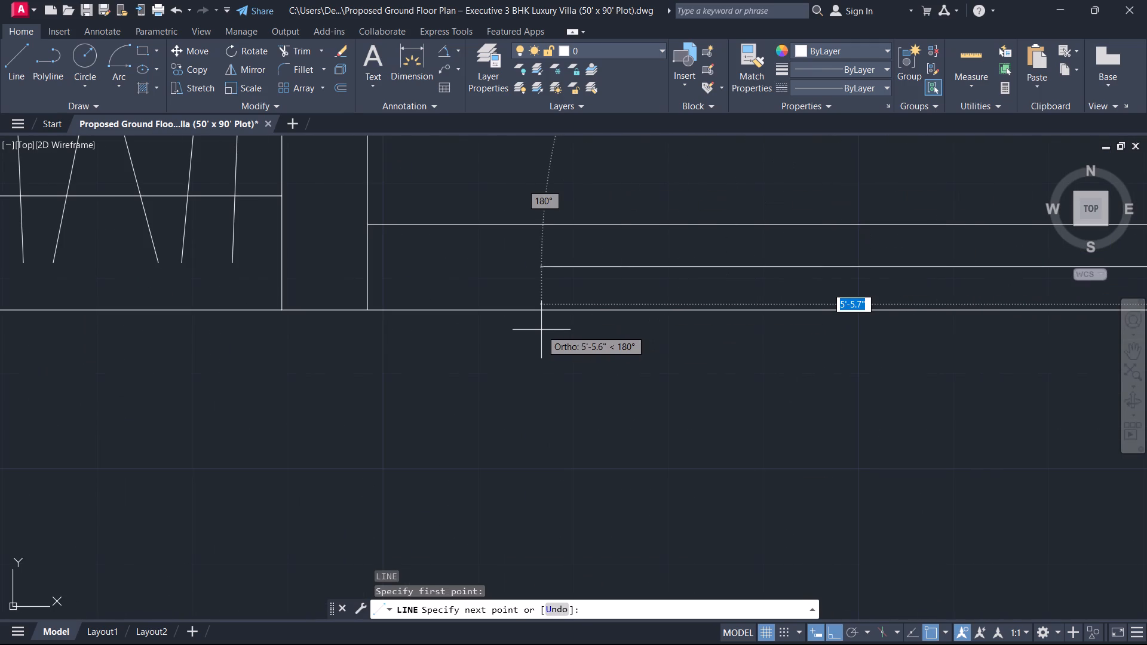
{"action": "left_click", "coordinate": [366, 267]}
{"action": "key", "text": "Escape"}
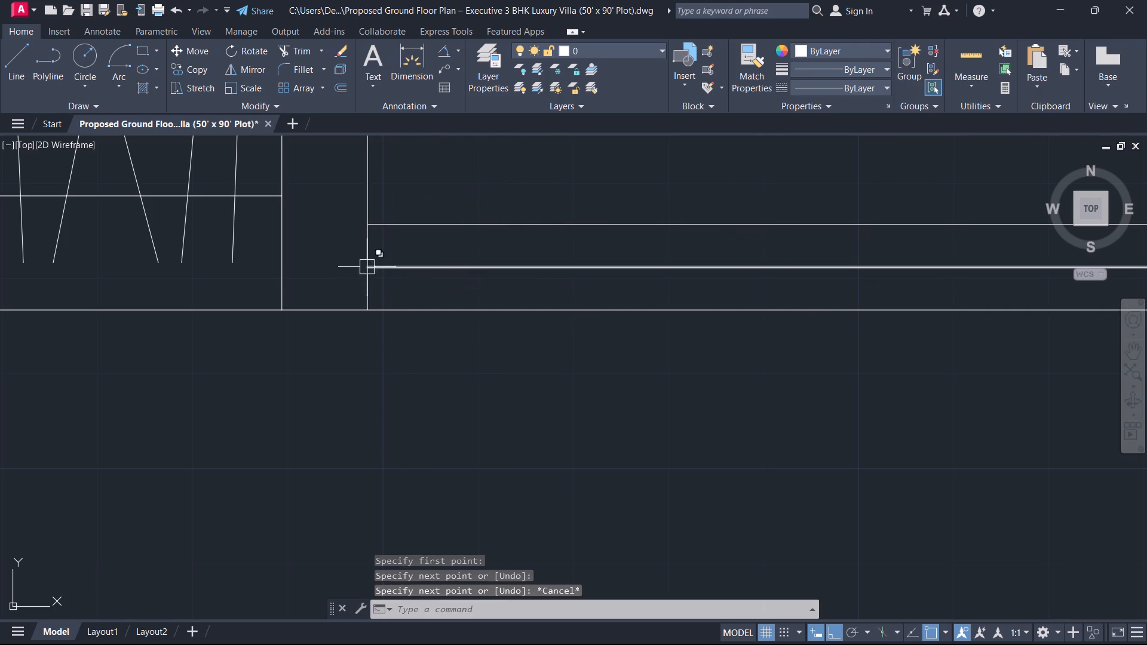
Offset the bed's north window centre line 1" to both sides and erase the original centre line.
{"action": "type", "text": "O 1"}
{"action": "key", "text": "Return"}
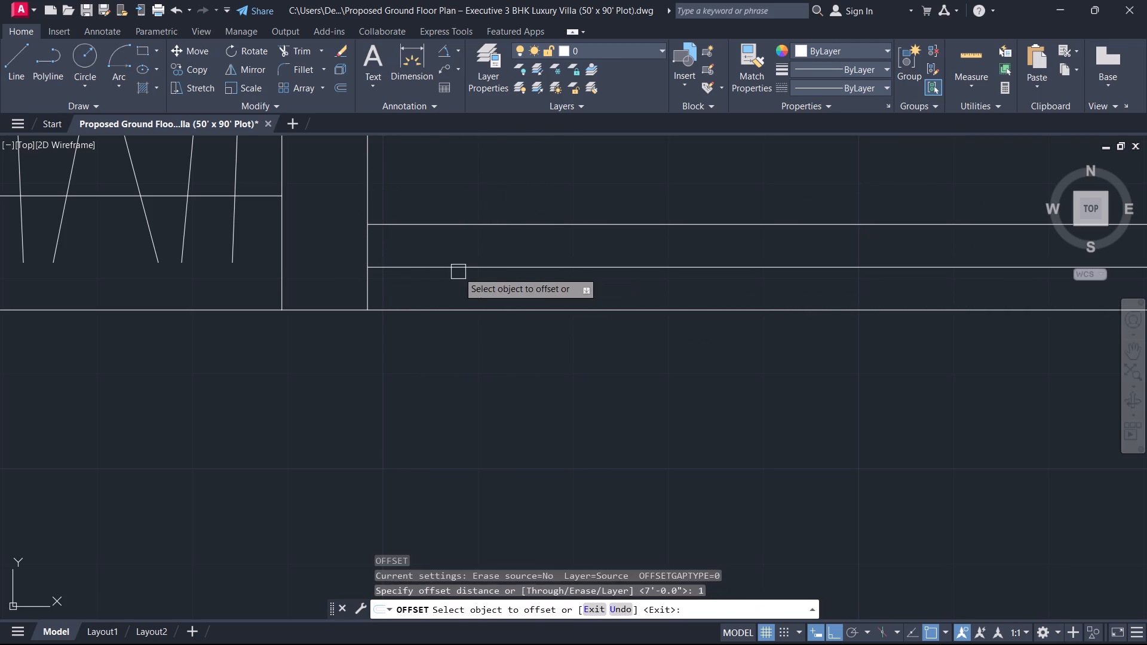
{"action": "scroll", "coordinate": [501, 275], "scroll_direction": "up", "scroll_amount": 1}
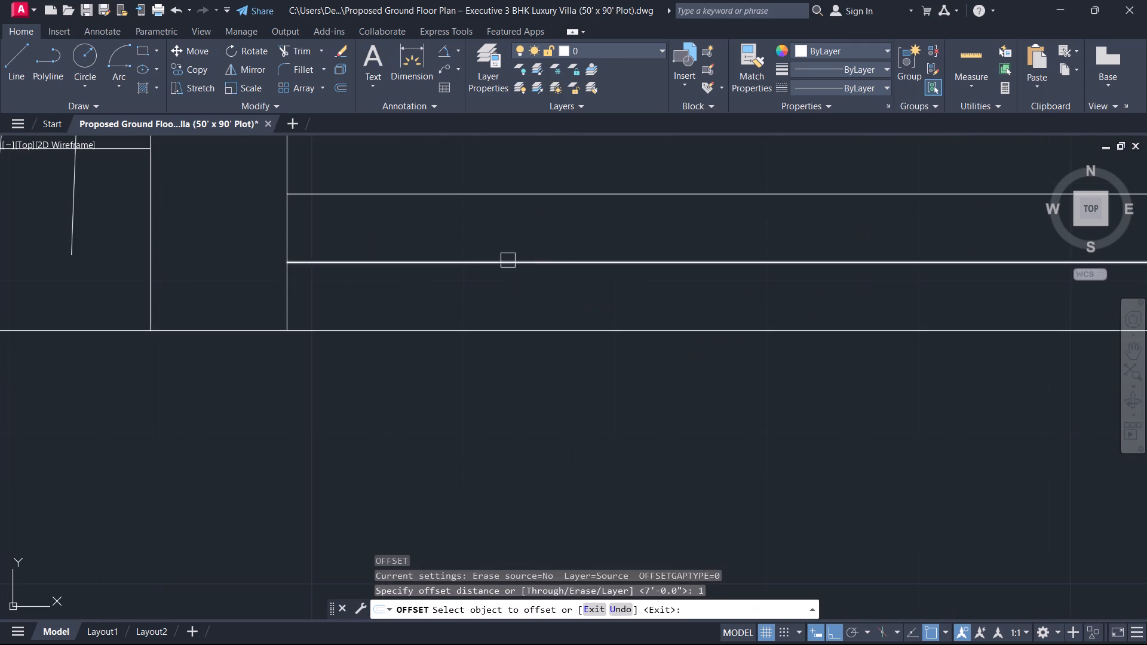
{"action": "left_click", "coordinate": [508, 260]}
{"action": "left_click", "coordinate": [508, 228]}
{"action": "left_click_drag", "start_coordinate": [498, 259], "coordinate": [498, 265]}
{"action": "left_click", "coordinate": [493, 277]}
{"action": "key", "text": "Escape"}
{"action": "left_click", "coordinate": [504, 253]}
{"action": "key", "text": "Escape"}
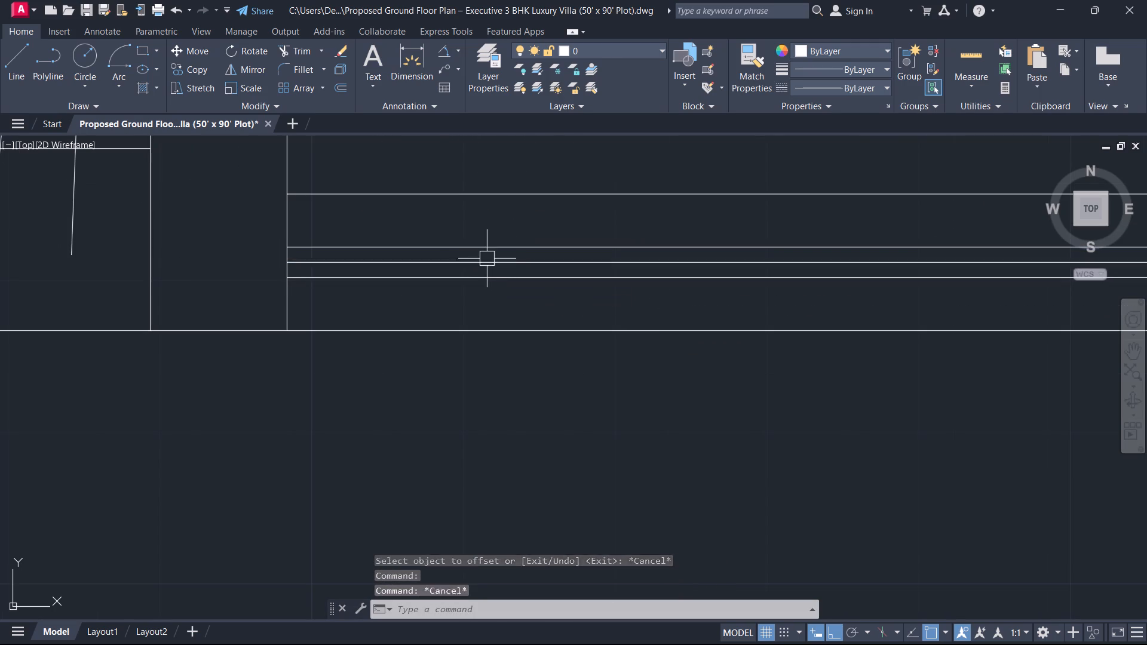
{"action": "left_click", "coordinate": [487, 259]}
{"action": "key", "text": "Delete"}
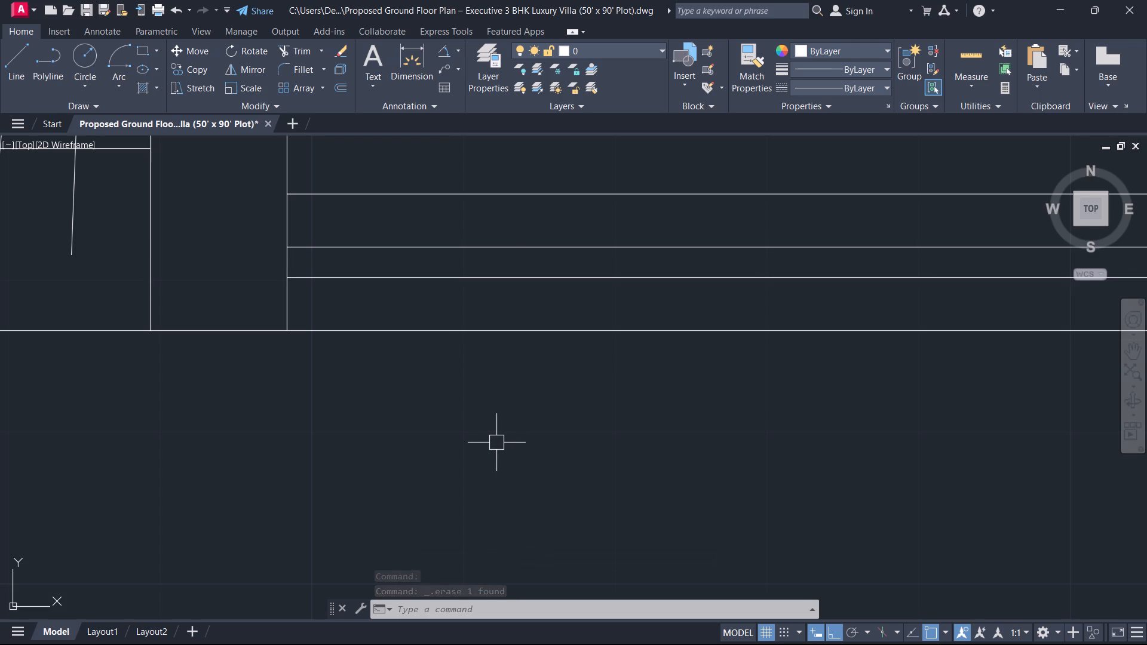
Draw a vertical line across the kitchen's north wall just east of the door opening.
{"action": "scroll", "coordinate": [499, 447], "scroll_direction": "down", "scroll_amount": 2}
{"action": "scroll", "coordinate": [553, 467], "scroll_direction": "down", "scroll_amount": 3}
{"action": "middle_click_drag", "start_coordinate": [503, 443], "coordinate": [430, 418]}
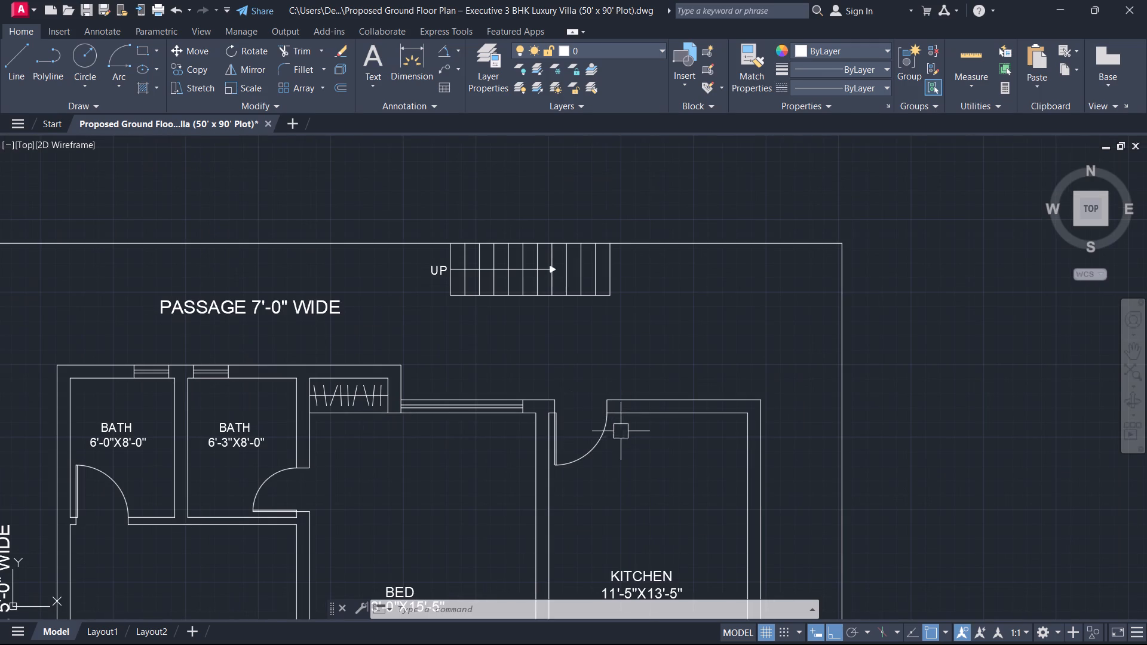
{"action": "type", "text": "L"}
{"action": "key", "text": "space"}
{"action": "scroll", "coordinate": [657, 407], "scroll_direction": "up", "scroll_amount": 1}
{"action": "left_click", "coordinate": [617, 395]}
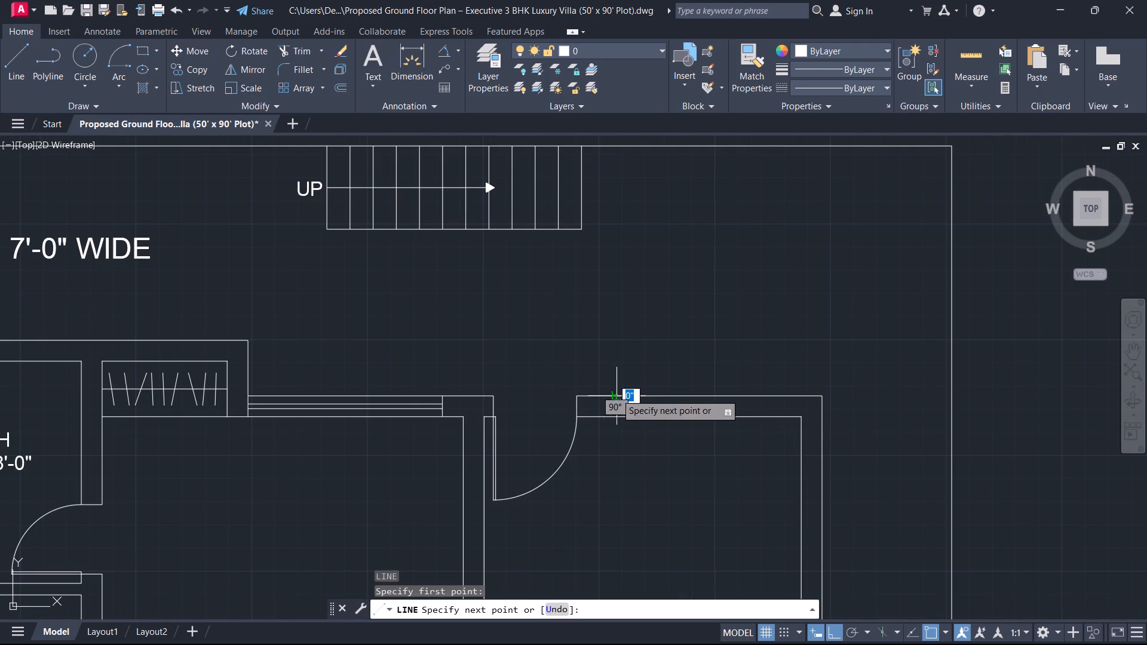
{"action": "left_click", "coordinate": [615, 414]}
{"action": "key", "text": "Escape"}
Offset the vertical line across the kitchen's north wall 4' to the east.
{"action": "type", "text": "O"}
{"action": "key", "text": "space"}
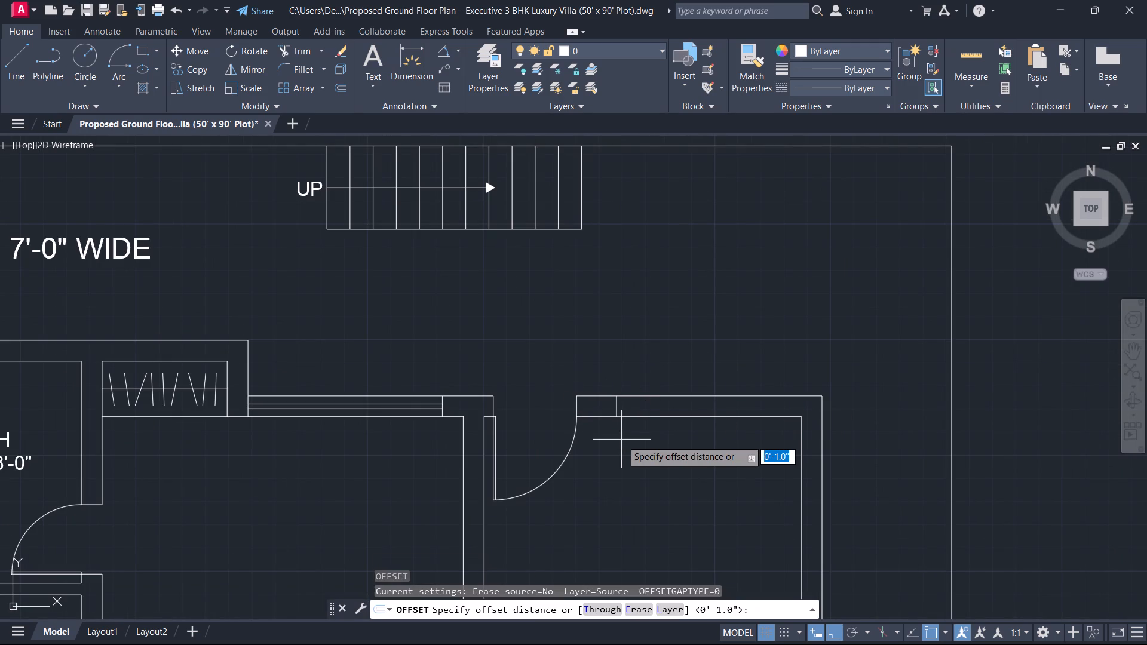
{"action": "type", "text": "4'"}
{"action": "key", "text": "Return"}
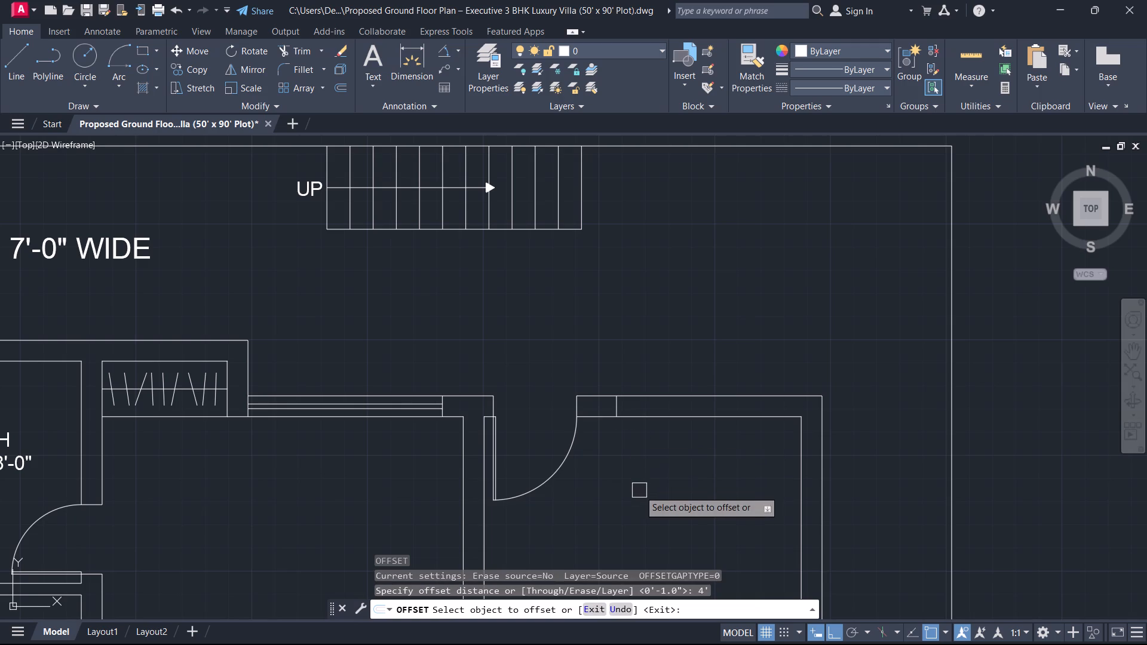
{"action": "scroll", "coordinate": [673, 444], "scroll_direction": "up", "scroll_amount": 1}
{"action": "scroll", "coordinate": [581, 392], "scroll_direction": "up", "scroll_amount": 1}
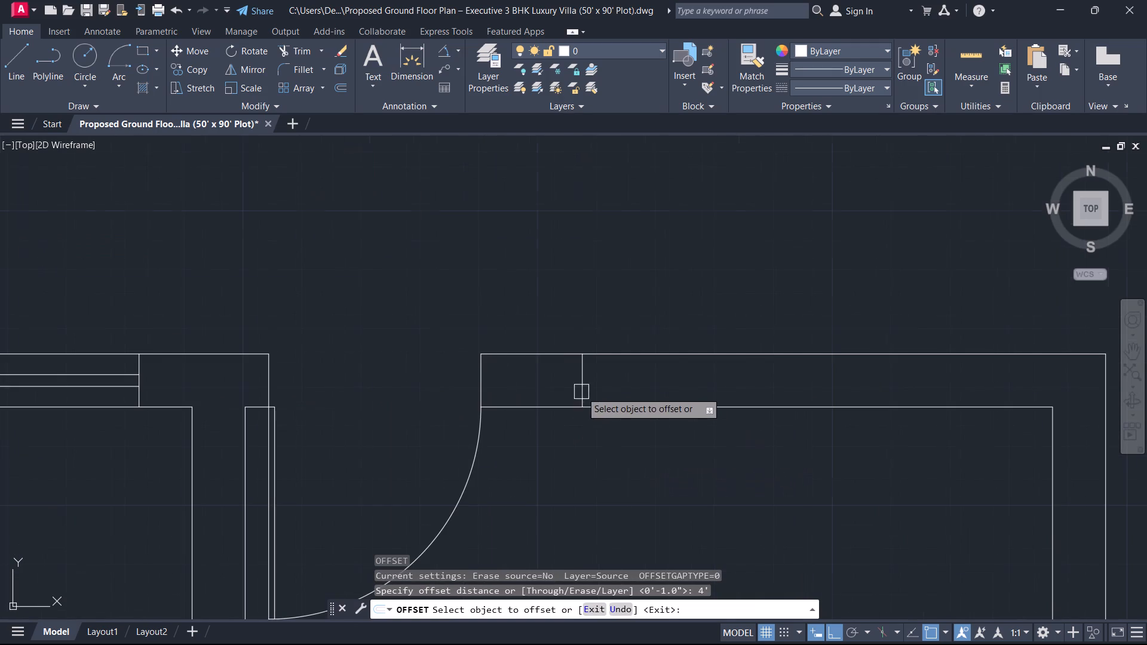
{"action": "left_click", "coordinate": [581, 382]}
{"action": "left_click", "coordinate": [670, 376]}
{"action": "key", "text": "Escape"}
Draw a horizontal centre line for the kitchen window between the midpoints of its west and east end lines.
{"action": "key", "text": "l"}
{"action": "key", "text": "space"}
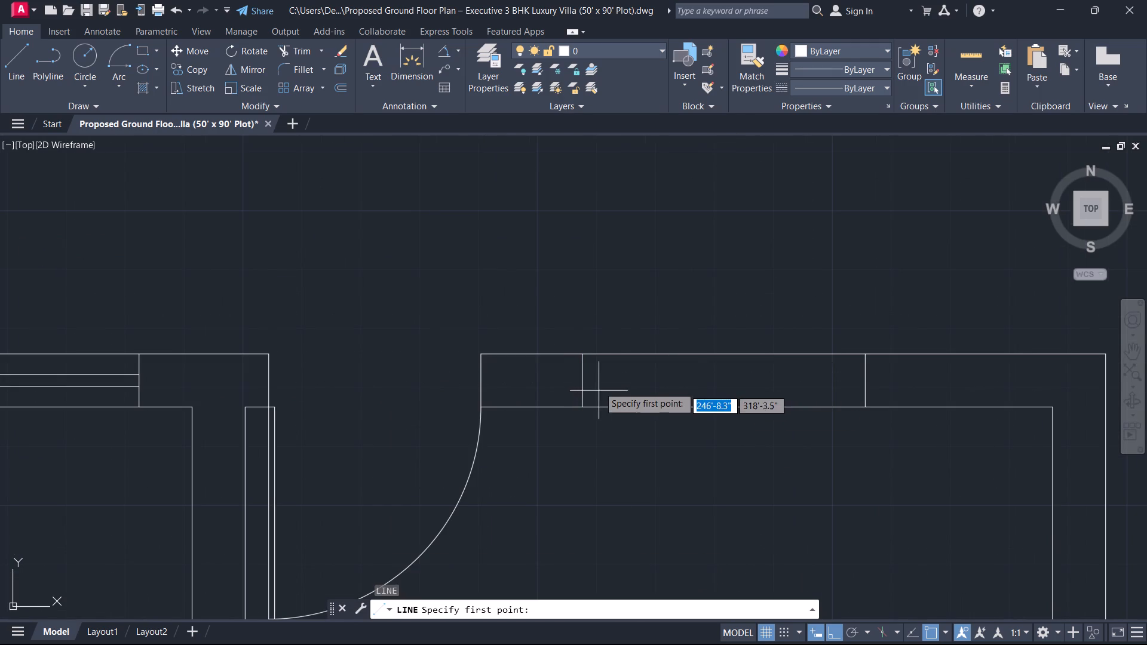
{"action": "left_click", "coordinate": [581, 379]}
{"action": "left_click", "coordinate": [864, 378]}
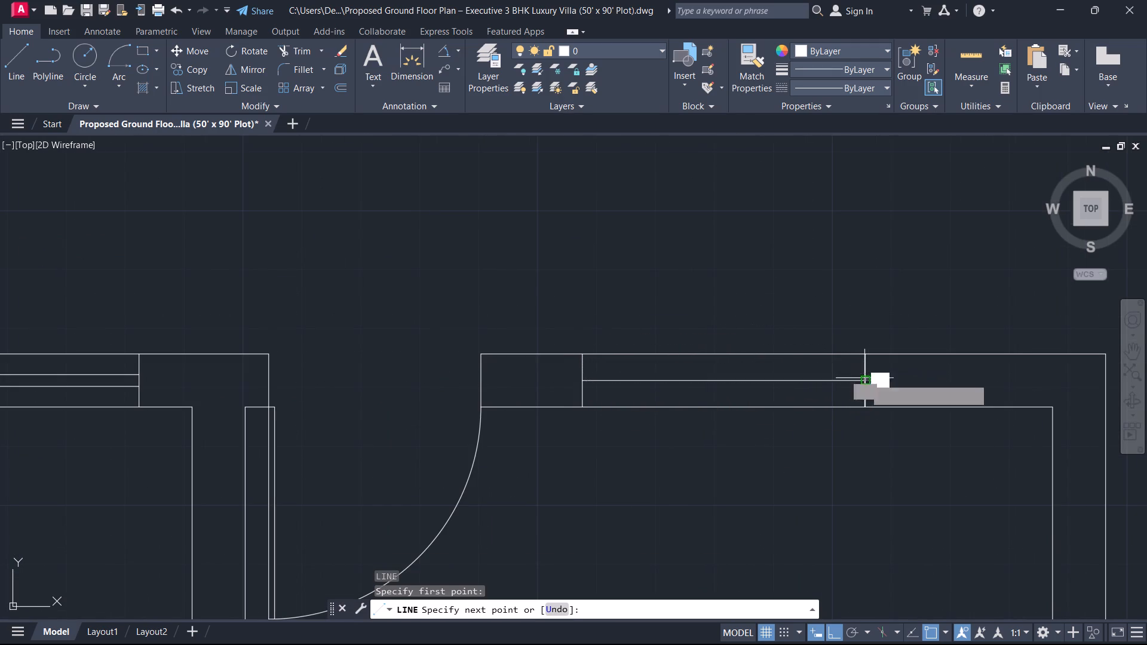
{"action": "key", "text": "Escape"}
Offset the kitchen window's centre line 1" to both sides and erase the original centre line.
{"action": "key", "text": "o"}
{"action": "key", "text": "space"}
{"action": "type", "text": "1"}
{"action": "key", "text": "Return"}
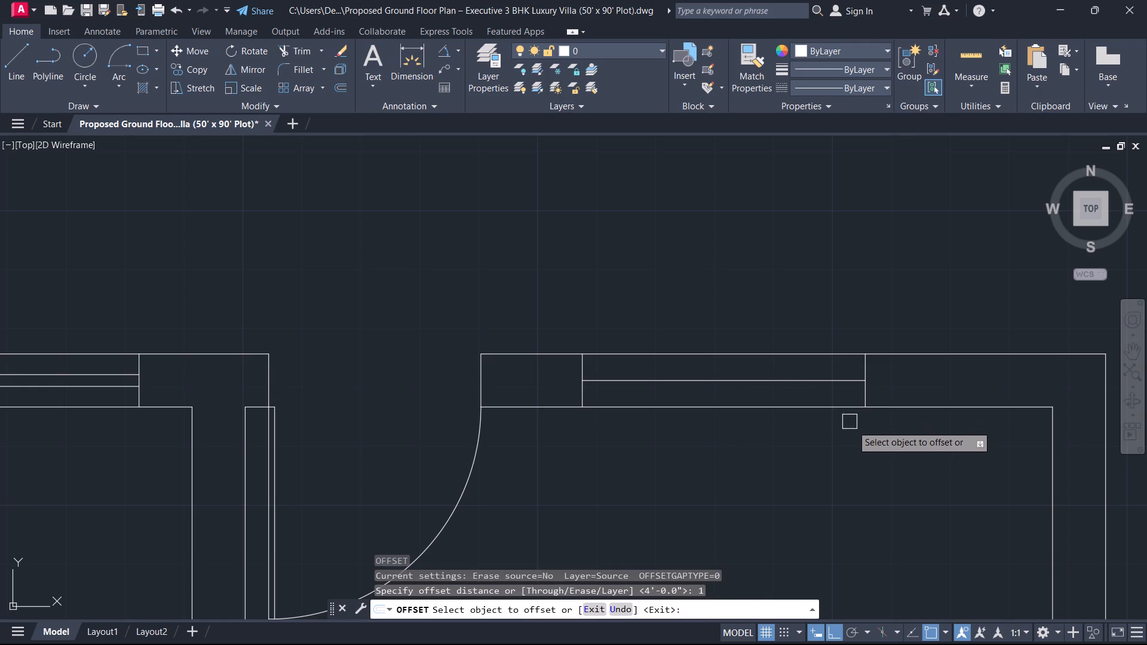
{"action": "scroll", "coordinate": [830, 383], "scroll_direction": "up", "scroll_amount": 1}
{"action": "left_click", "coordinate": [814, 385]}
{"action": "left_click", "coordinate": [808, 365]}
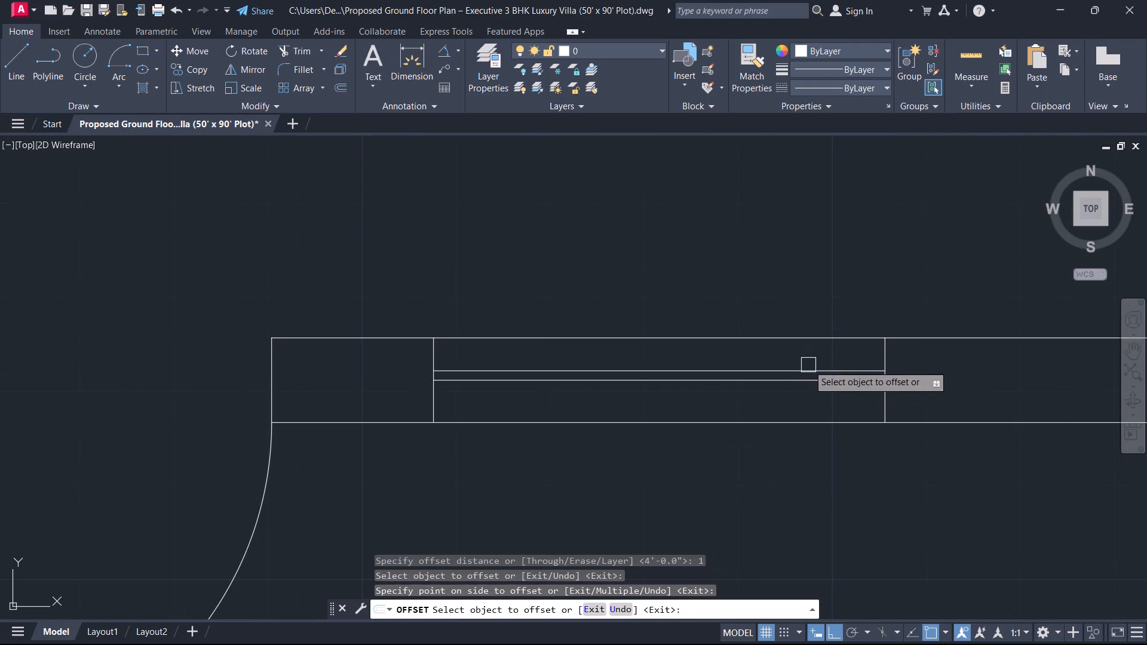
{"action": "left_click", "coordinate": [762, 384]}
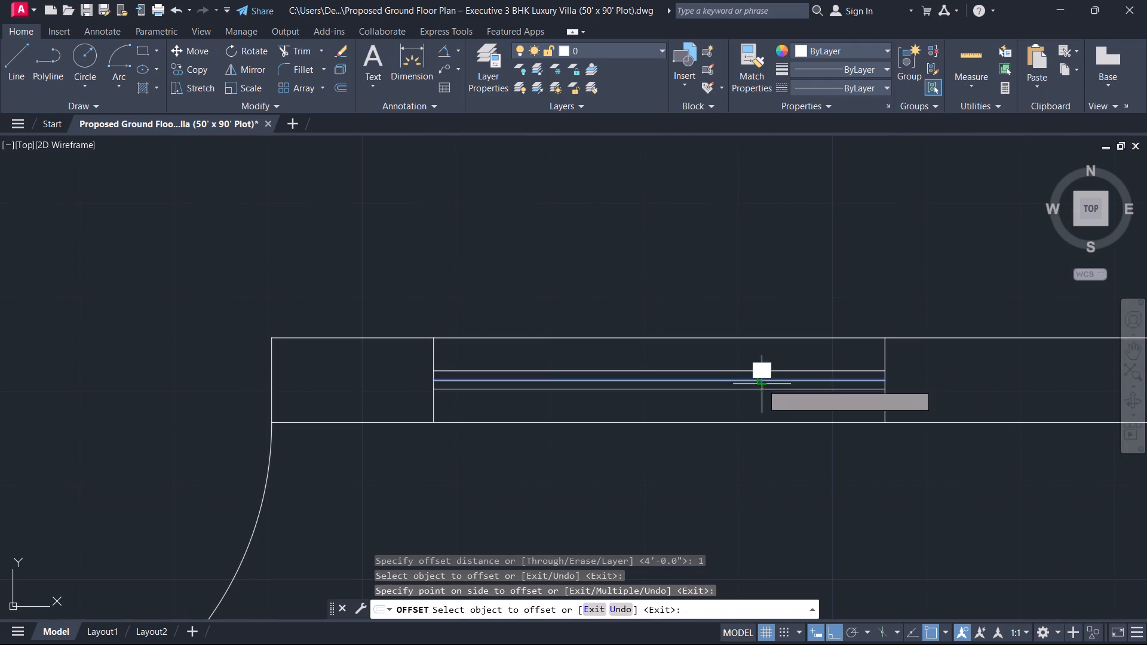
{"action": "left_click", "coordinate": [760, 399]}
{"action": "key", "text": "Escape"}
{"action": "scroll", "coordinate": [760, 399], "scroll_direction": "up", "scroll_amount": 2}
{"action": "left_click", "coordinate": [735, 345]}
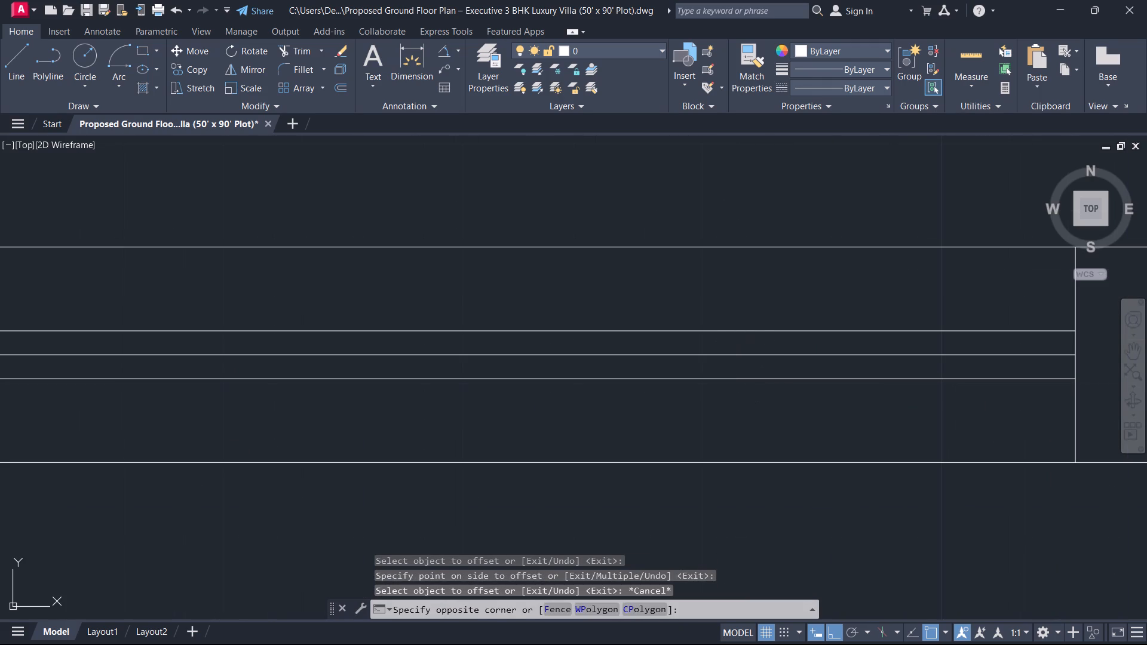
{"action": "left_click", "coordinate": [694, 367]}
{"action": "key", "text": "Delete"}
Look over the plan from the kitchen down to the drawing dining and porch to find where the next window goes.
{"action": "scroll", "coordinate": [666, 368], "scroll_direction": "down", "scroll_amount": 5}
{"action": "scroll", "coordinate": [666, 368], "scroll_direction": "up", "scroll_amount": 2}
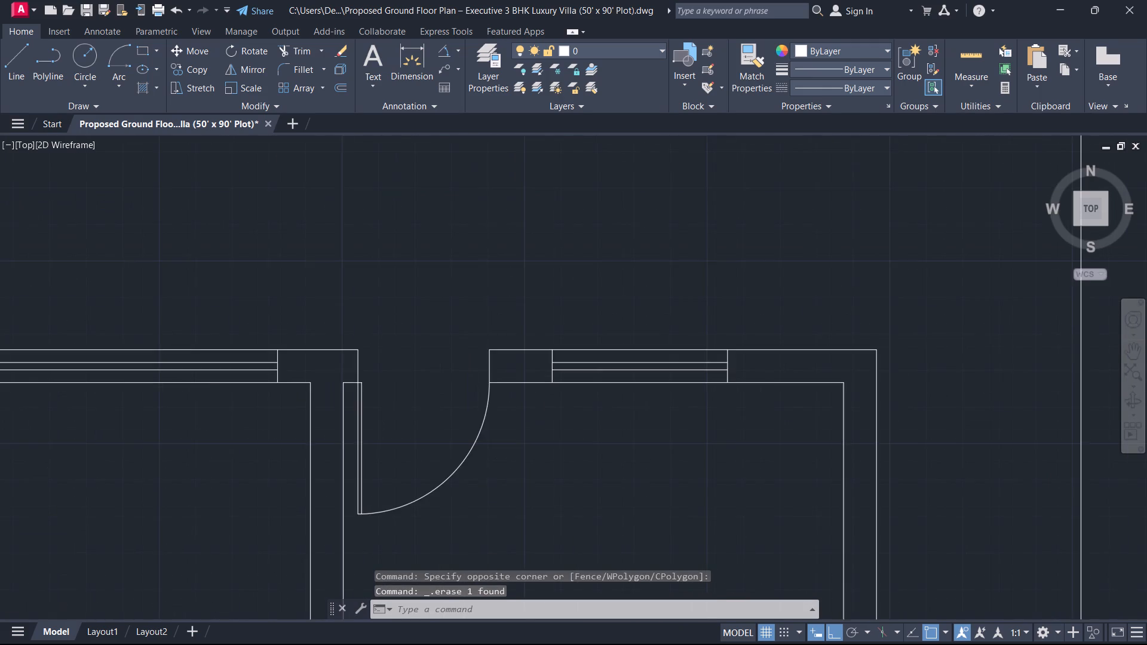
{"action": "scroll", "coordinate": [627, 397], "scroll_direction": "down", "scroll_amount": 1}
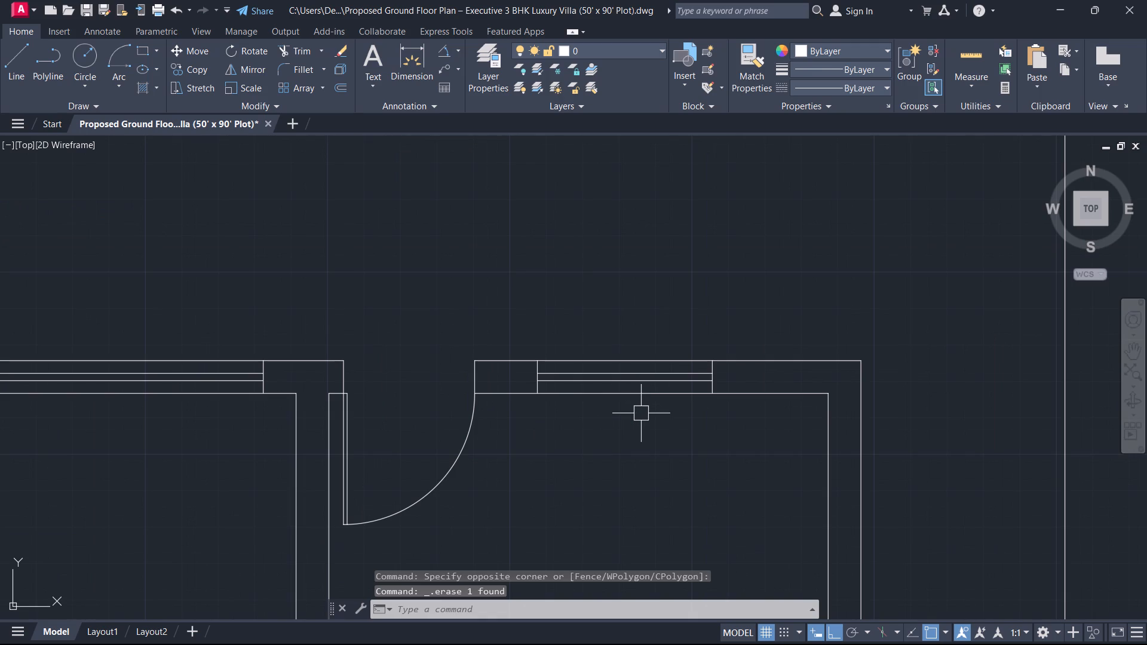
{"action": "scroll", "coordinate": [641, 414], "scroll_direction": "down", "scroll_amount": 2}
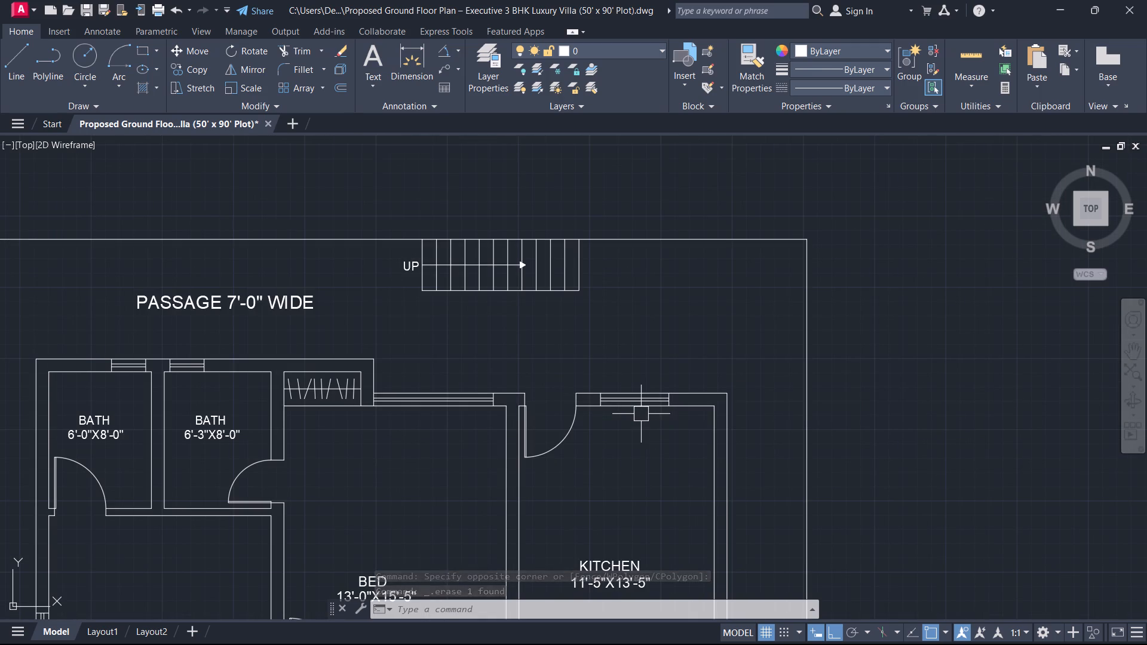
{"action": "scroll", "coordinate": [641, 417], "scroll_direction": "down", "scroll_amount": 2}
{"action": "scroll", "coordinate": [641, 417], "scroll_direction": "up", "scroll_amount": 5}
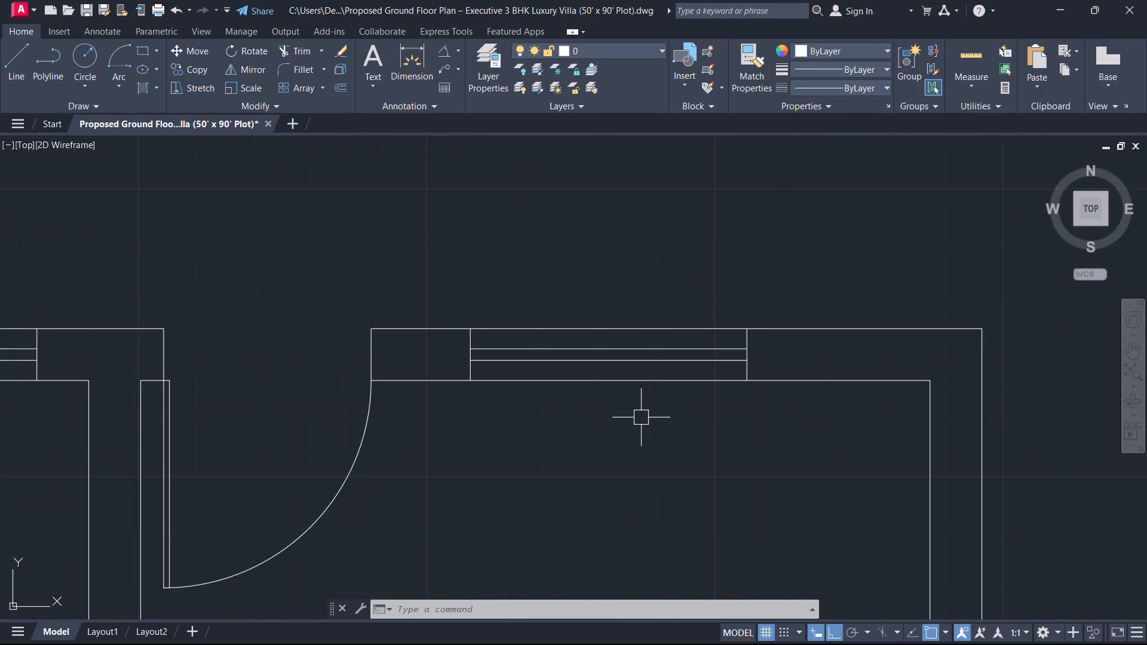
{"action": "scroll", "coordinate": [645, 417], "scroll_direction": "down", "scroll_amount": 3}
{"action": "middle_click_drag", "start_coordinate": [651, 451], "coordinate": [706, 325]}
{"action": "scroll", "coordinate": [706, 325], "scroll_direction": "down", "scroll_amount": 2}
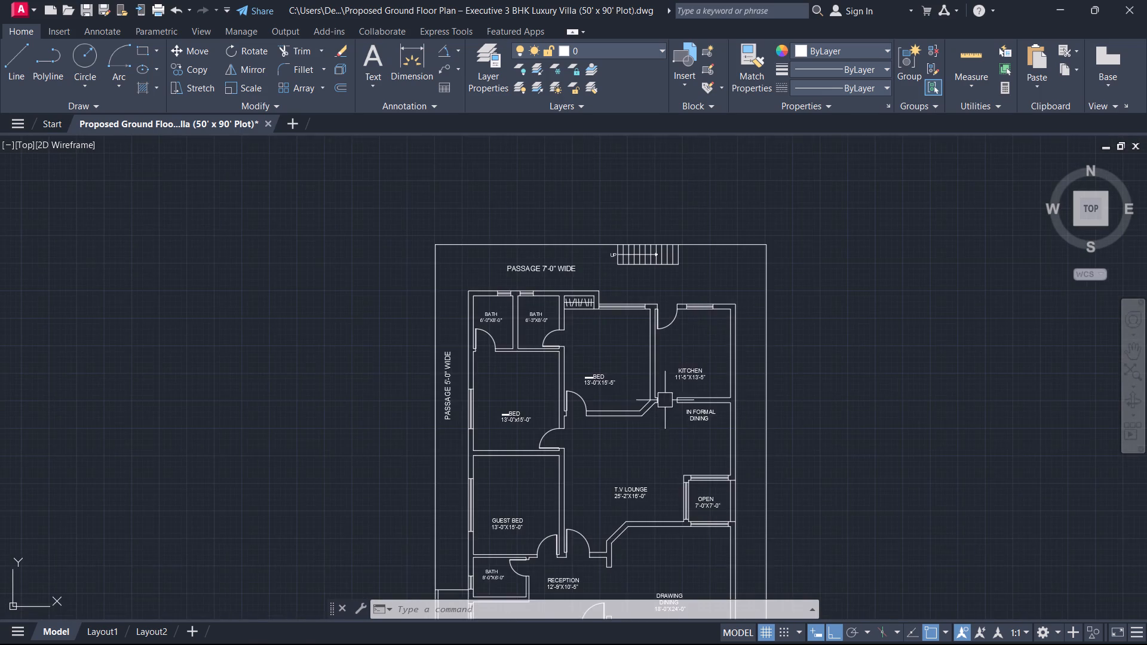
{"action": "scroll", "coordinate": [673, 431], "scroll_direction": "up", "scroll_amount": 1}
{"action": "middle_click_drag", "start_coordinate": [673, 431], "coordinate": [713, 321]}
{"action": "scroll", "coordinate": [726, 370], "scroll_direction": "up", "scroll_amount": 1}
{"action": "middle_click", "coordinate": [725, 370]}
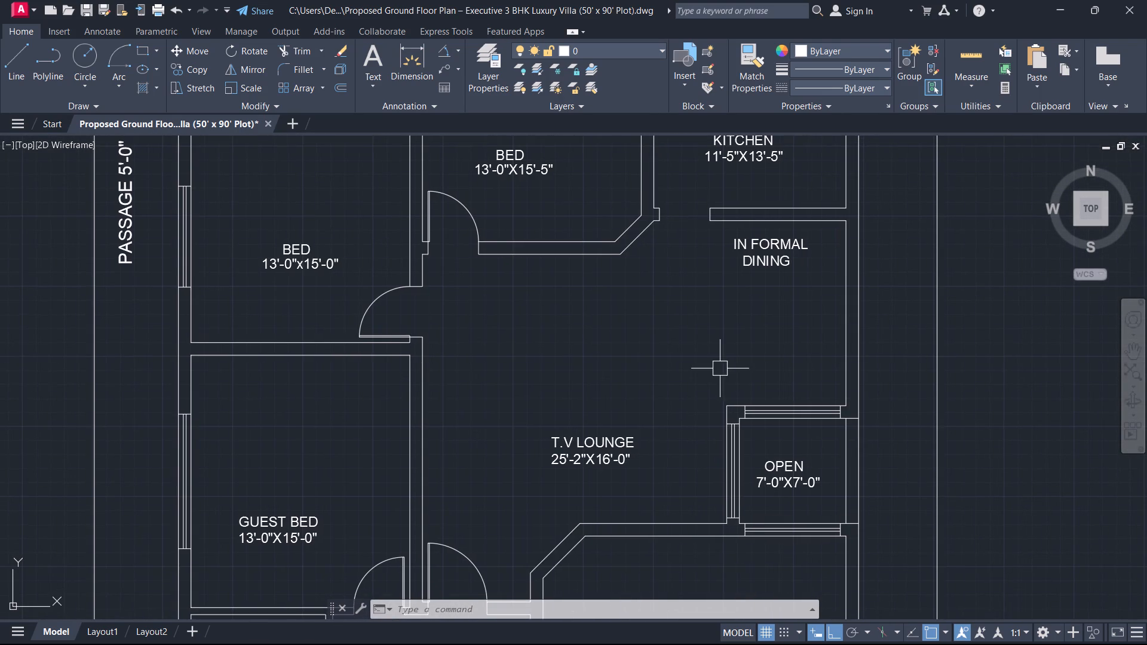
{"action": "scroll", "coordinate": [720, 368], "scroll_direction": "down", "scroll_amount": 1}
{"action": "middle_click_drag", "start_coordinate": [720, 368], "coordinate": [830, 248]}
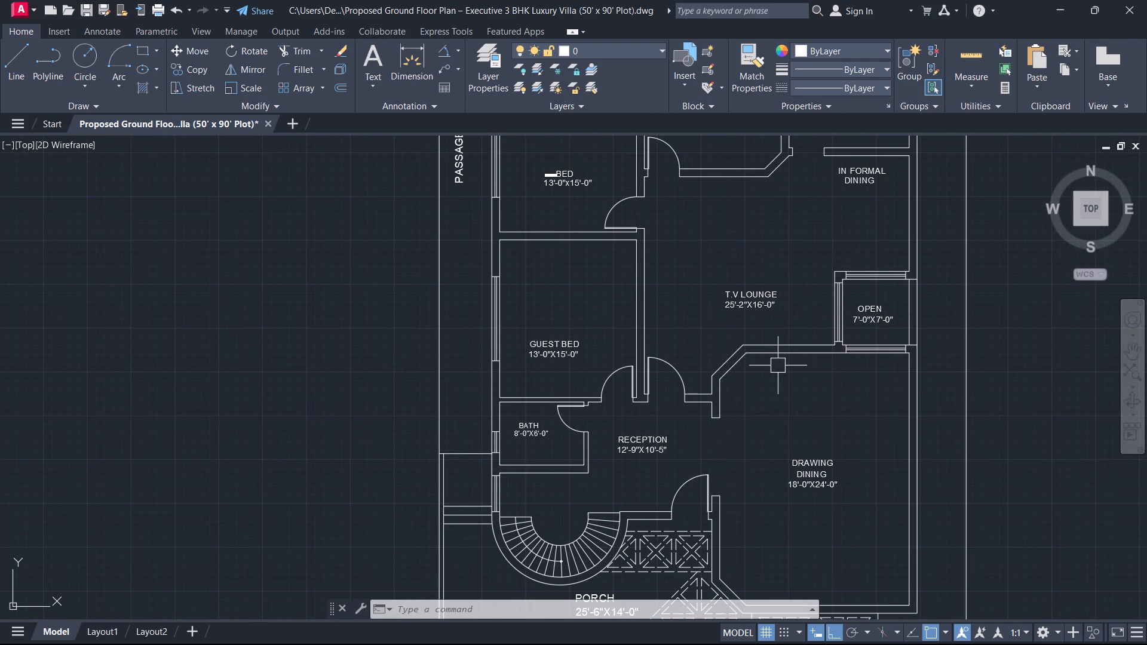
{"action": "middle_click_drag", "start_coordinate": [786, 388], "coordinate": [811, 270]}
{"action": "middle_click_drag", "start_coordinate": [792, 366], "coordinate": [783, 251]}
Draw a short vertical line across the drawing dining's south wall, towards its east end.
{"action": "scroll", "coordinate": [784, 346], "scroll_direction": "up", "scroll_amount": 1}
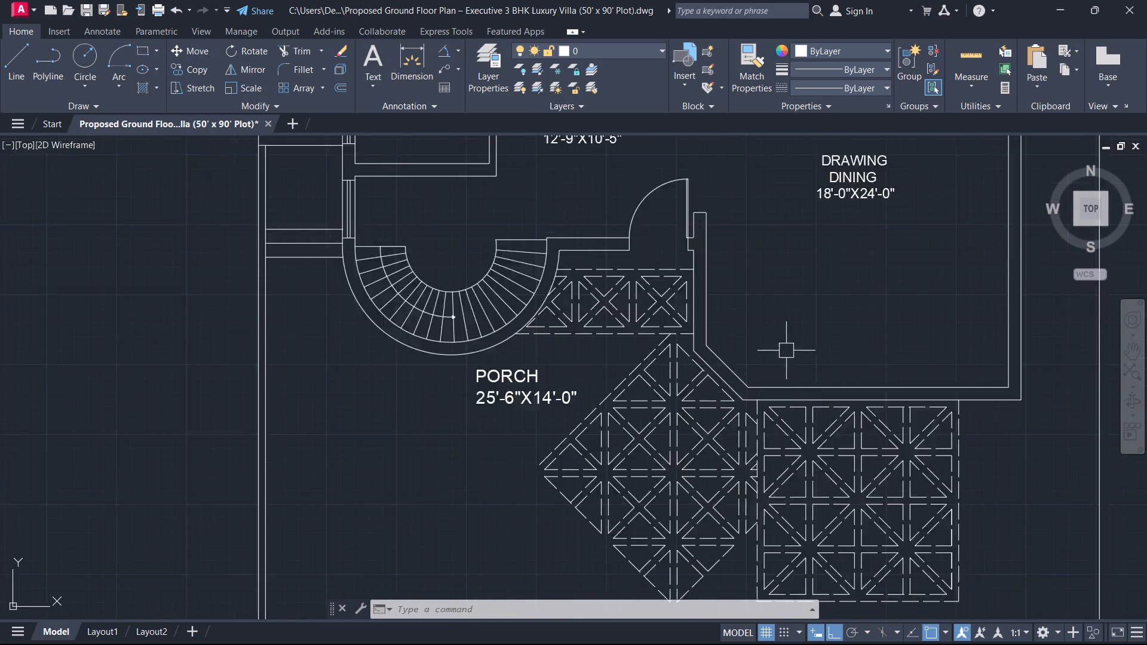
{"action": "scroll", "coordinate": [786, 351], "scroll_direction": "up", "scroll_amount": 1}
{"action": "scroll", "coordinate": [765, 398], "scroll_direction": "up", "scroll_amount": 1}
{"action": "middle_click_drag", "start_coordinate": [765, 398], "coordinate": [613, 371]}
{"action": "scroll", "coordinate": [600, 374], "scroll_direction": "down", "scroll_amount": 1}
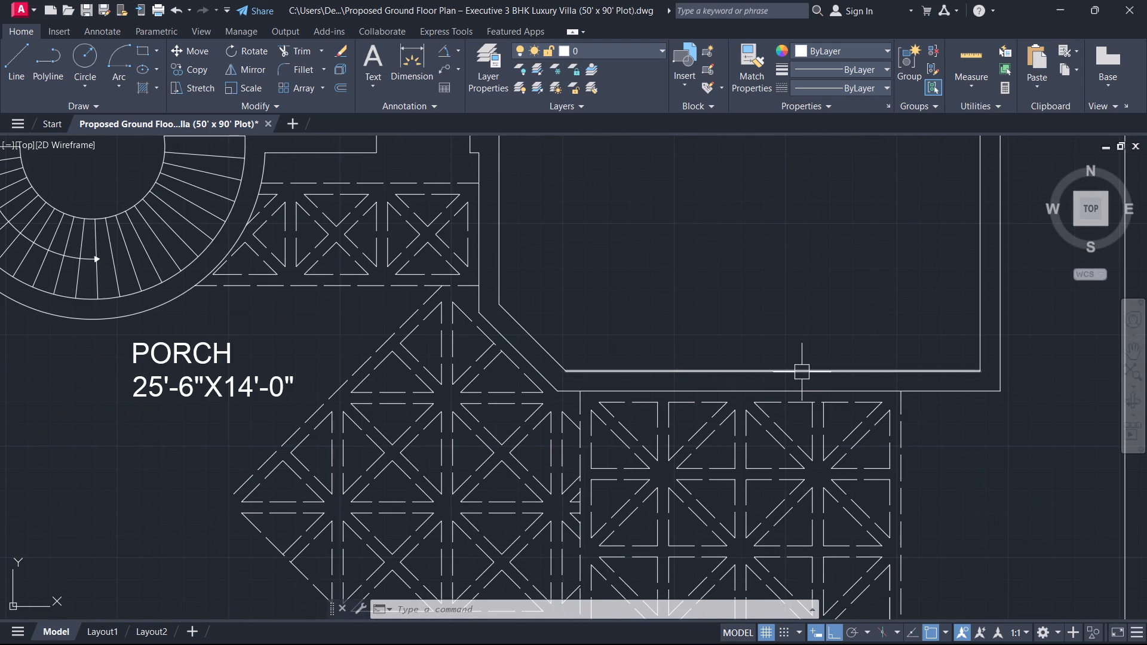
{"action": "type", "text": "L"}
{"action": "key", "text": "space"}
{"action": "left_click", "coordinate": [833, 369]}
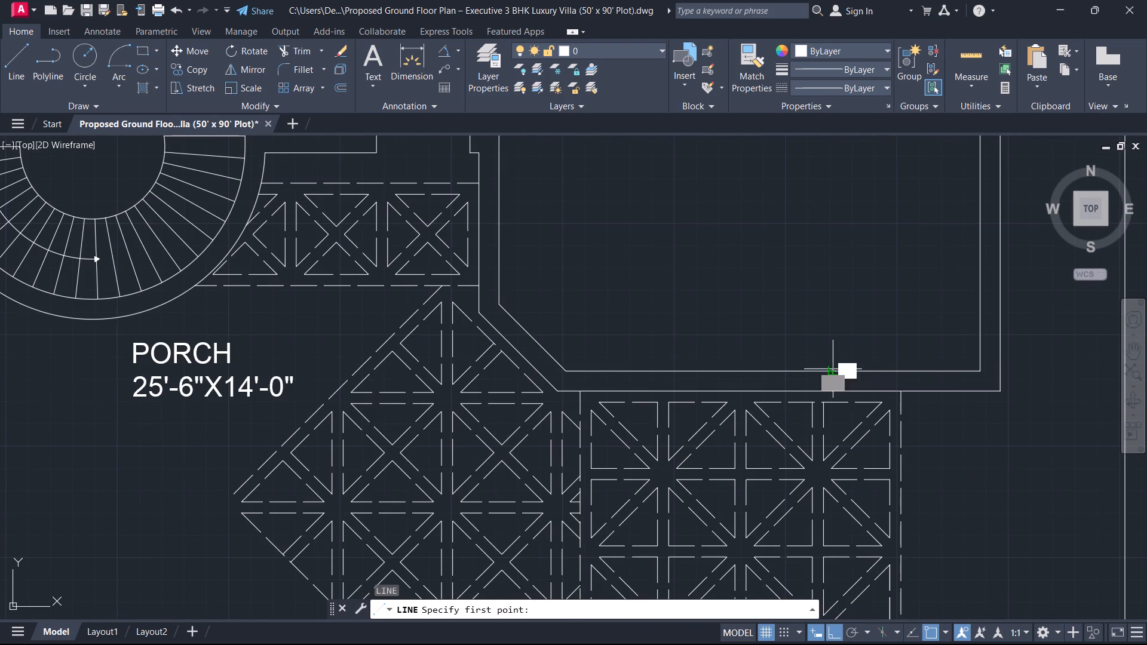
{"action": "left_click", "coordinate": [833, 385]}
{"action": "key", "text": "Escape"}
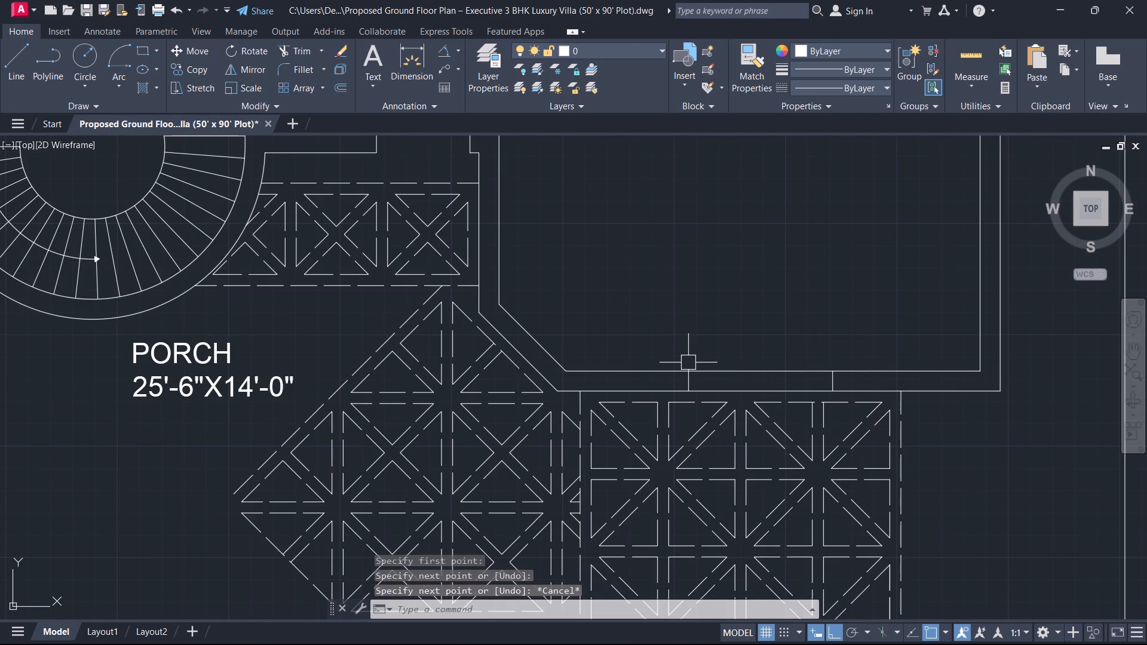
Draw a short horizontal line across the drawing dining's west wall, just south of the reception door.
{"action": "middle_click_drag", "start_coordinate": [688, 363], "coordinate": [821, 420]}
{"action": "key", "text": "space"}
{"action": "scroll", "coordinate": [621, 266], "scroll_direction": "up", "scroll_amount": 1}
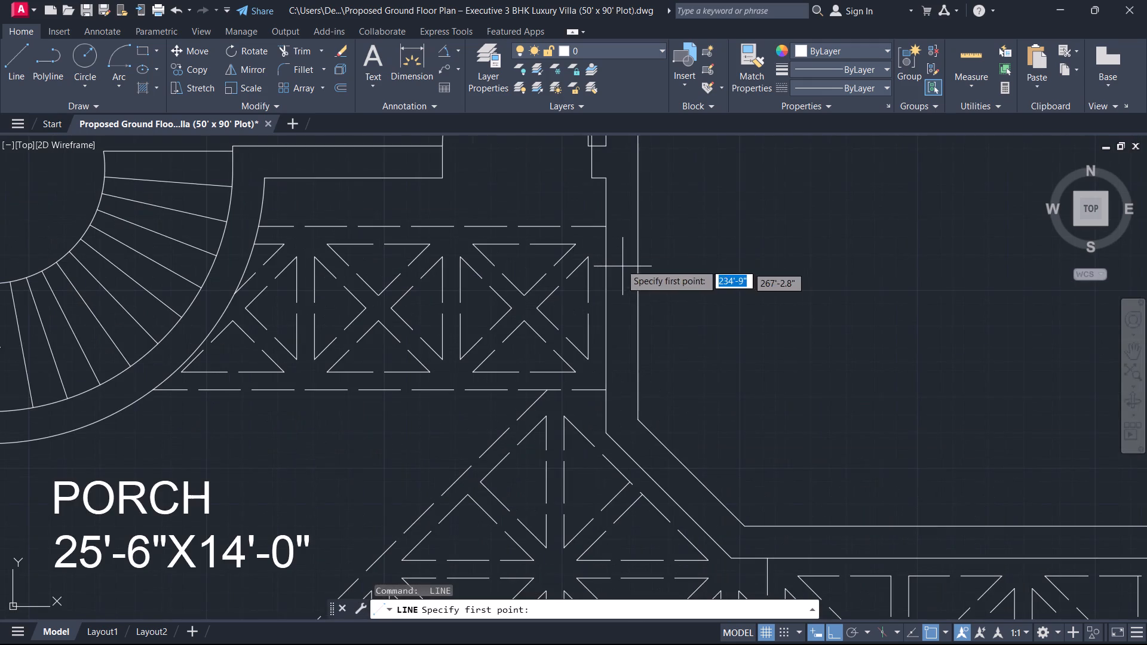
{"action": "left_click", "coordinate": [609, 208]}
{"action": "left_click", "coordinate": [639, 207]}
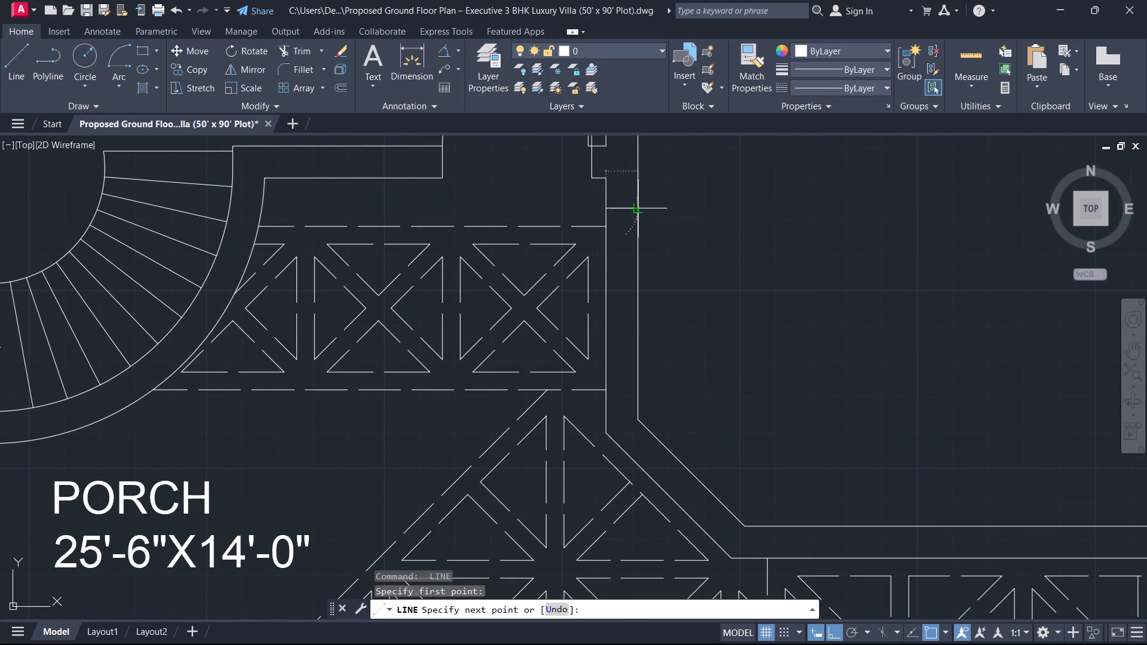
{"action": "key", "text": "Escape"}
Draw a centre line about 4'-11" long from the west wall end line's midpoint south to the angled corner.
{"action": "type", "text": "L"}
{"action": "key", "text": "space"}
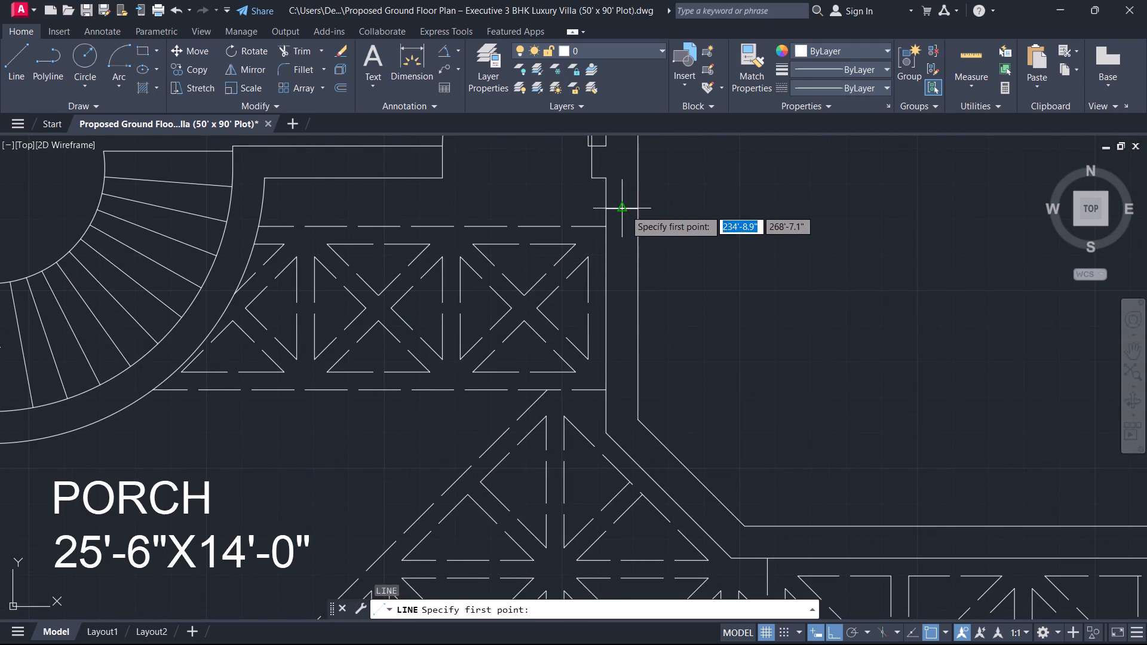
{"action": "left_click", "coordinate": [625, 210]}
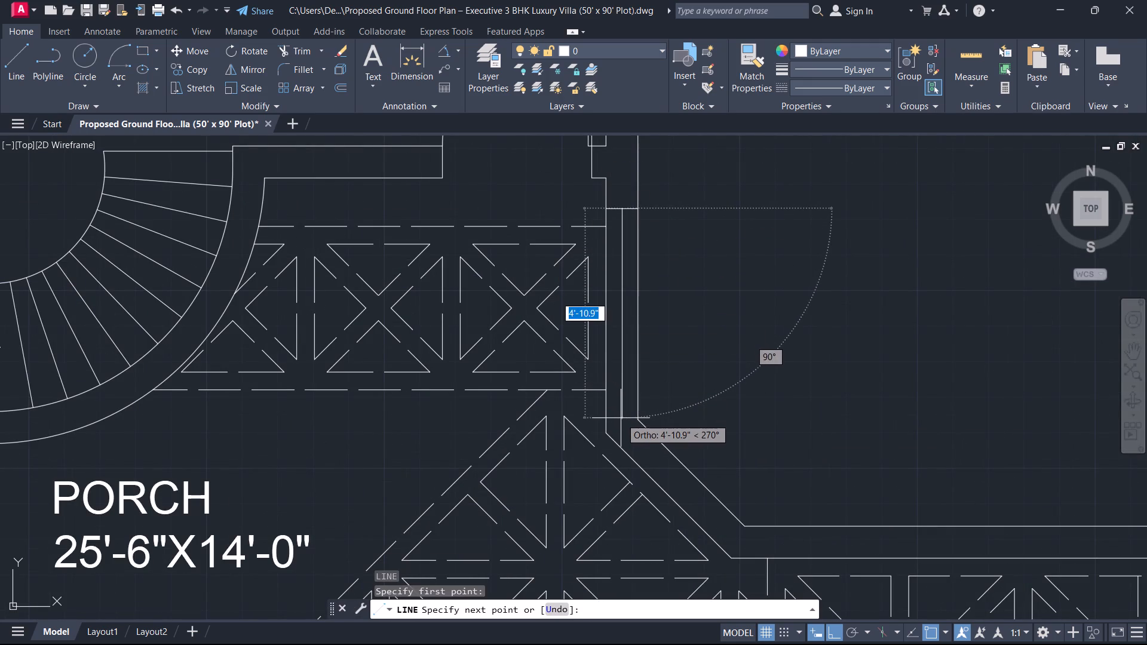
{"action": "left_click", "coordinate": [621, 419]}
{"action": "key", "text": "Escape"}
Offset the inner lines of the drawing dining's diagonal and south walls 4.5" into the wall thickness.
{"action": "type", "text": "O"}
{"action": "key", "text": "space"}
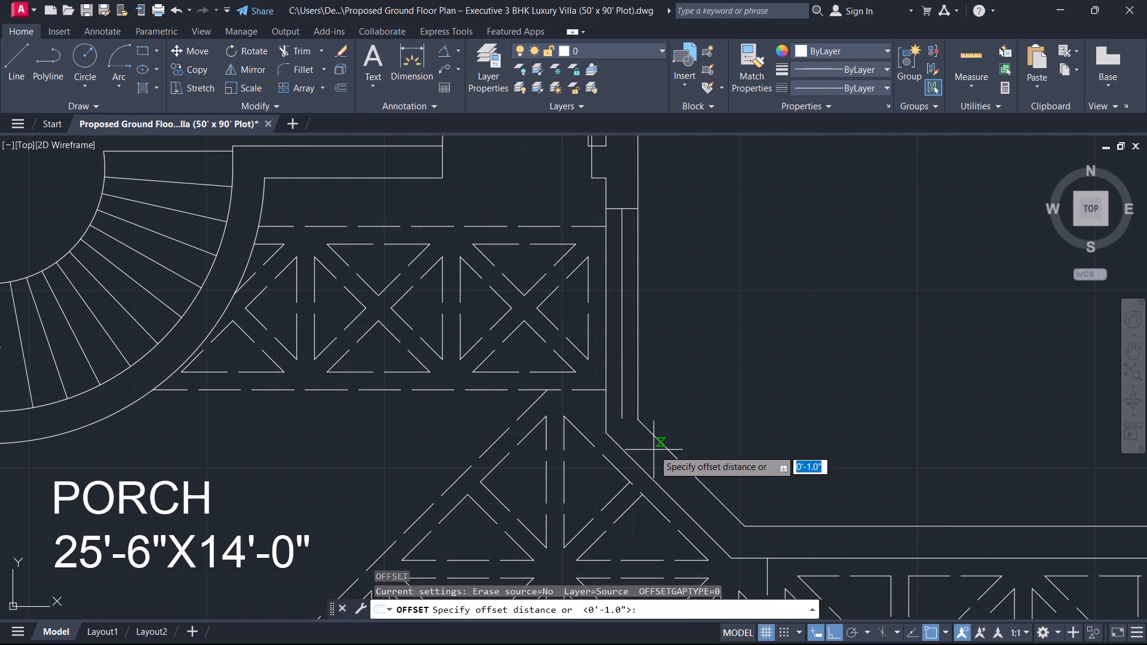
{"action": "type", "text": "4.5"}
{"action": "key", "text": "Return"}
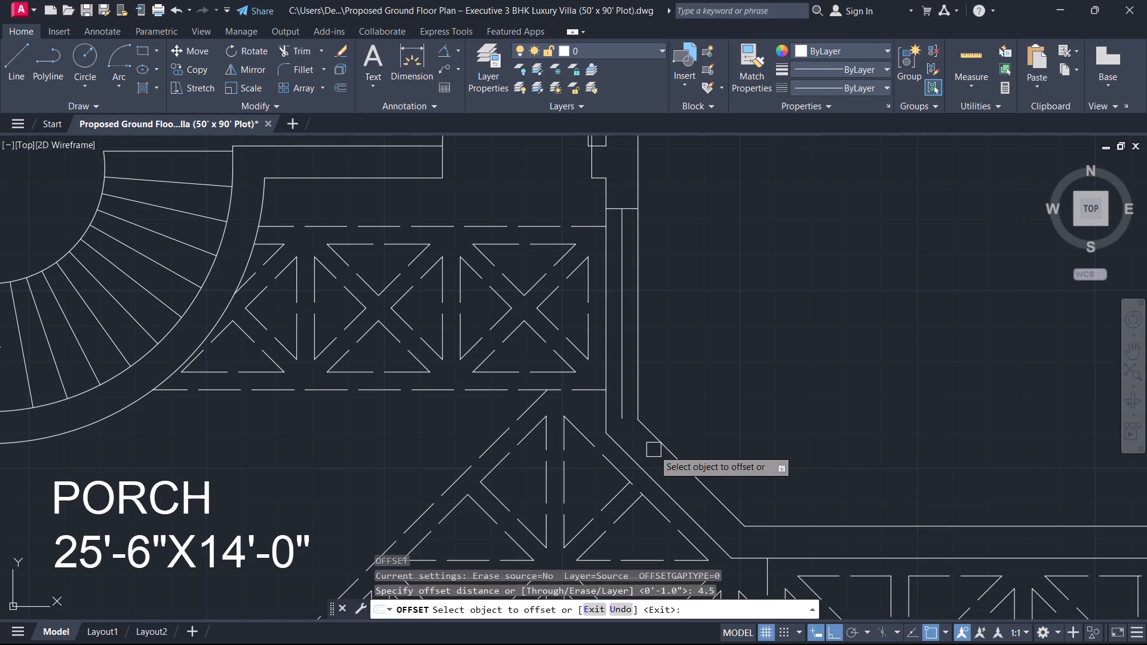
{"action": "left_click_drag", "start_coordinate": [673, 462], "coordinate": [663, 471]}
{"action": "left_click", "coordinate": [636, 492]}
{"action": "key", "text": "Escape"}
{"action": "key", "text": "space"}
{"action": "key", "text": "space"}
{"action": "left_click", "coordinate": [839, 531]}
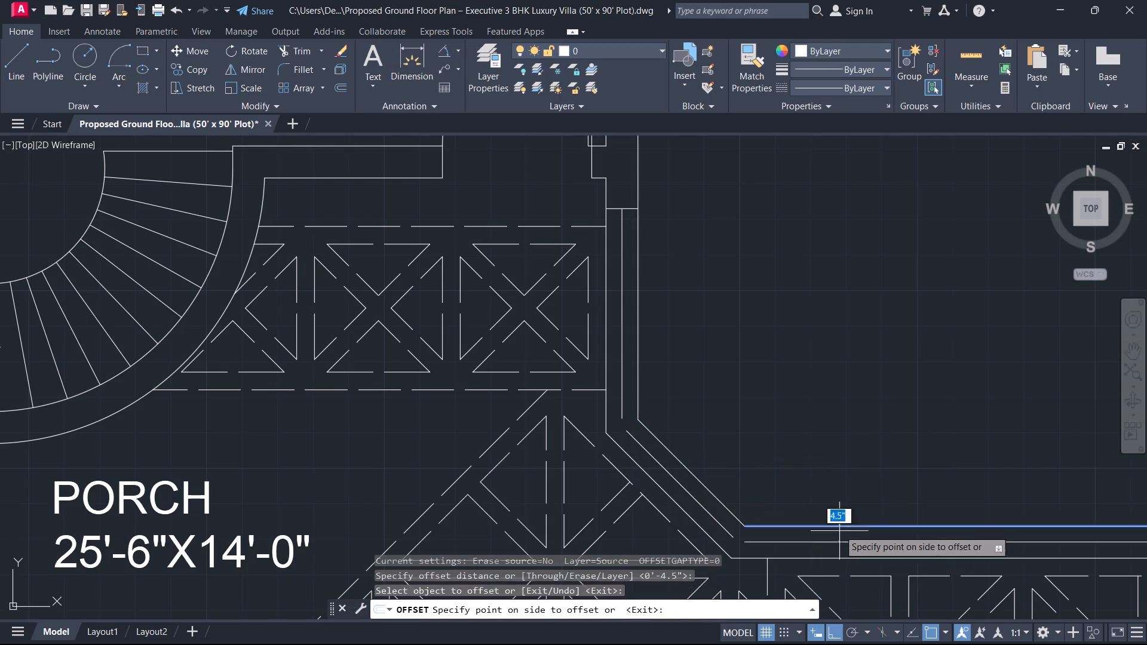
{"action": "middle_click_drag", "start_coordinate": [836, 539], "coordinate": [691, 395]}
{"action": "left_click", "coordinate": [692, 395]}
{"action": "key", "text": "Escape"}
Trim the part of the south wall's centre line that runs east of the window end line.
{"action": "middle_click_drag", "start_coordinate": [796, 425], "coordinate": [299, 384]}
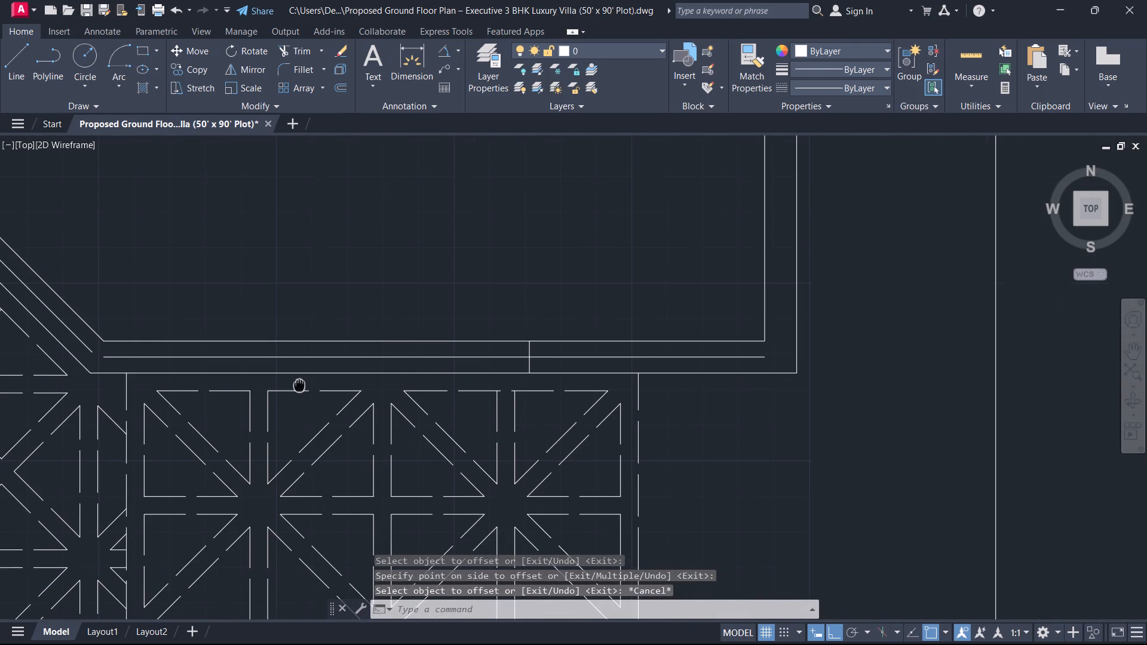
{"action": "type", "text": "TR"}
{"action": "key", "text": "space"}
{"action": "scroll", "coordinate": [548, 359], "scroll_direction": "up", "scroll_amount": 1}
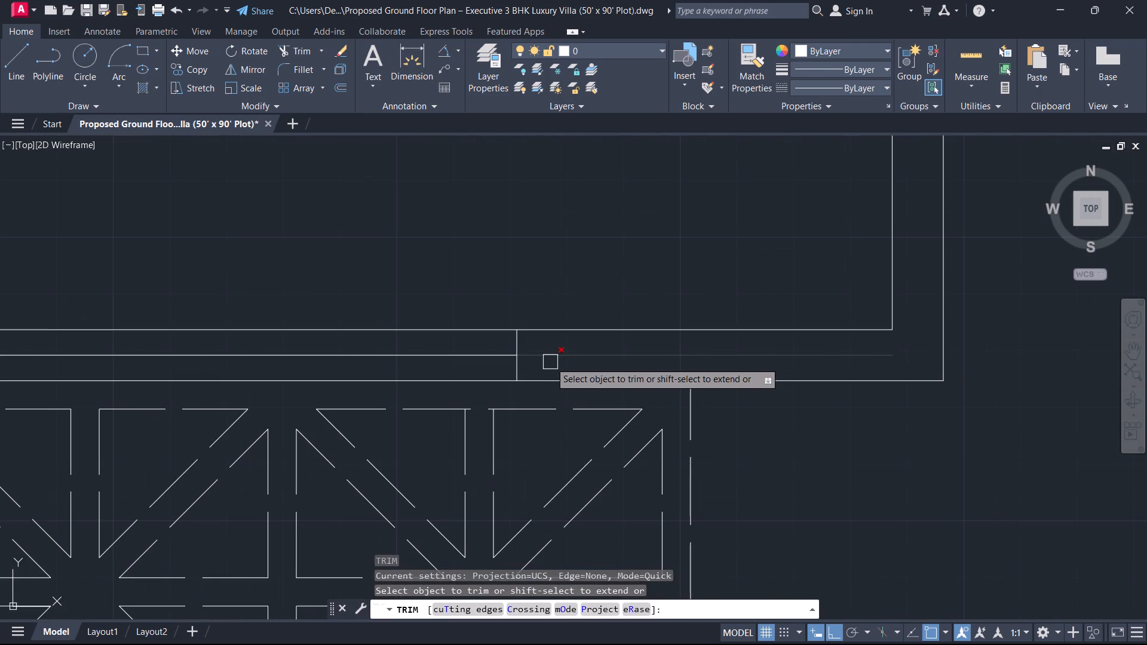
{"action": "left_click", "coordinate": [556, 360]}
{"action": "key", "text": "Escape"}
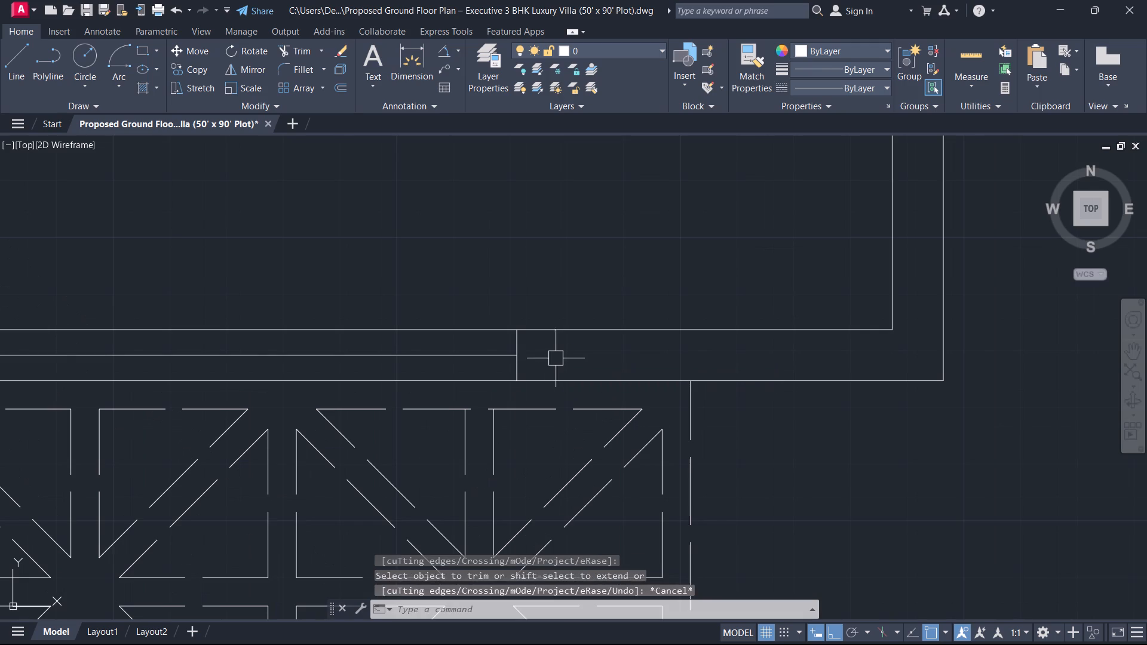
Offset the south wall's window centre line 1" to both sides and erase the original centre line.
{"action": "scroll", "coordinate": [496, 317], "scroll_direction": "down", "scroll_amount": 1}
{"action": "middle_click_drag", "start_coordinate": [657, 299], "coordinate": [757, 320]}
{"action": "key", "text": "o"}
{"action": "key", "text": "space"}
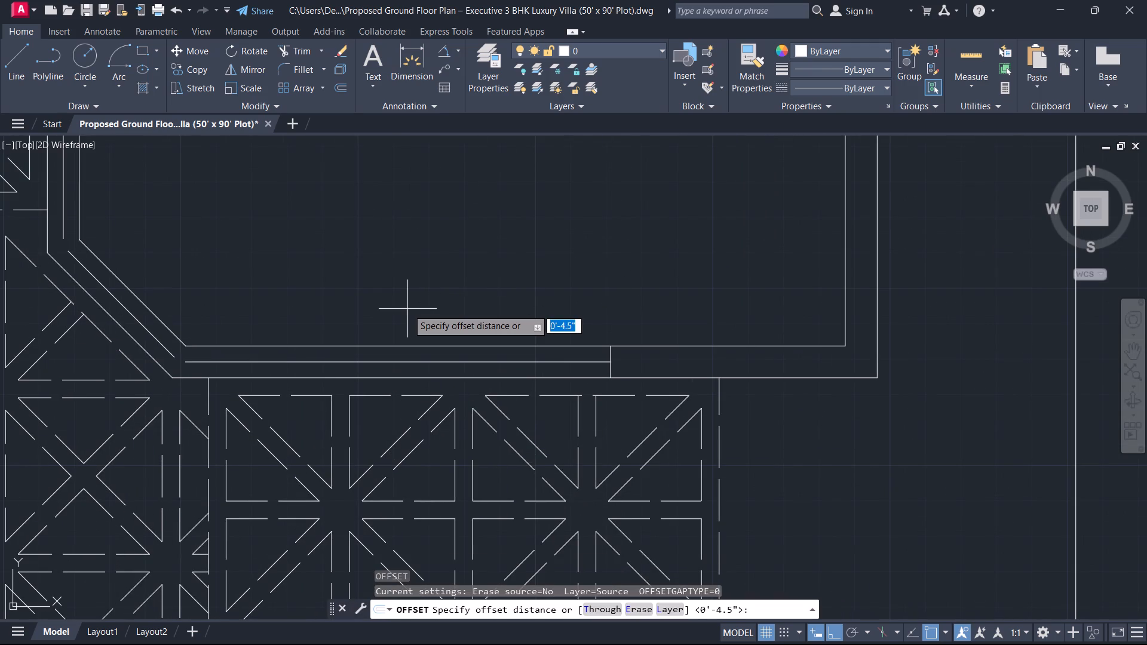
{"action": "key", "text": "1"}
{"action": "key", "text": "Return"}
{"action": "scroll", "coordinate": [429, 323], "scroll_direction": "up", "scroll_amount": 3}
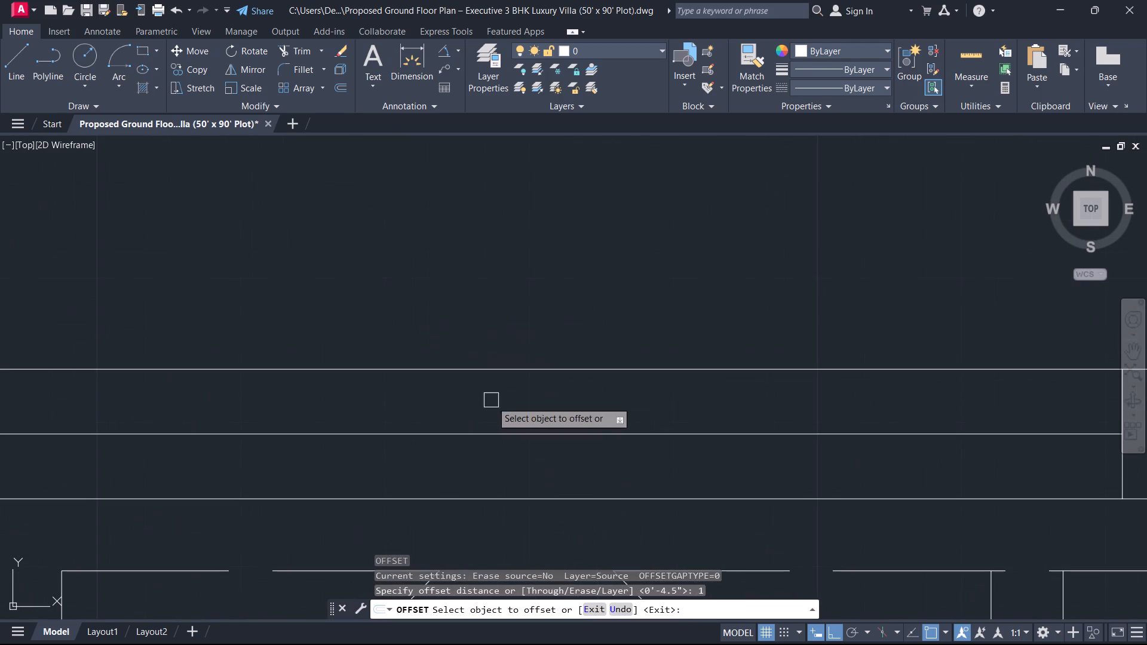
{"action": "left_click", "coordinate": [493, 429]}
{"action": "left_click", "coordinate": [505, 404]}
{"action": "left_click", "coordinate": [498, 441]}
{"action": "left_click", "coordinate": [490, 466]}
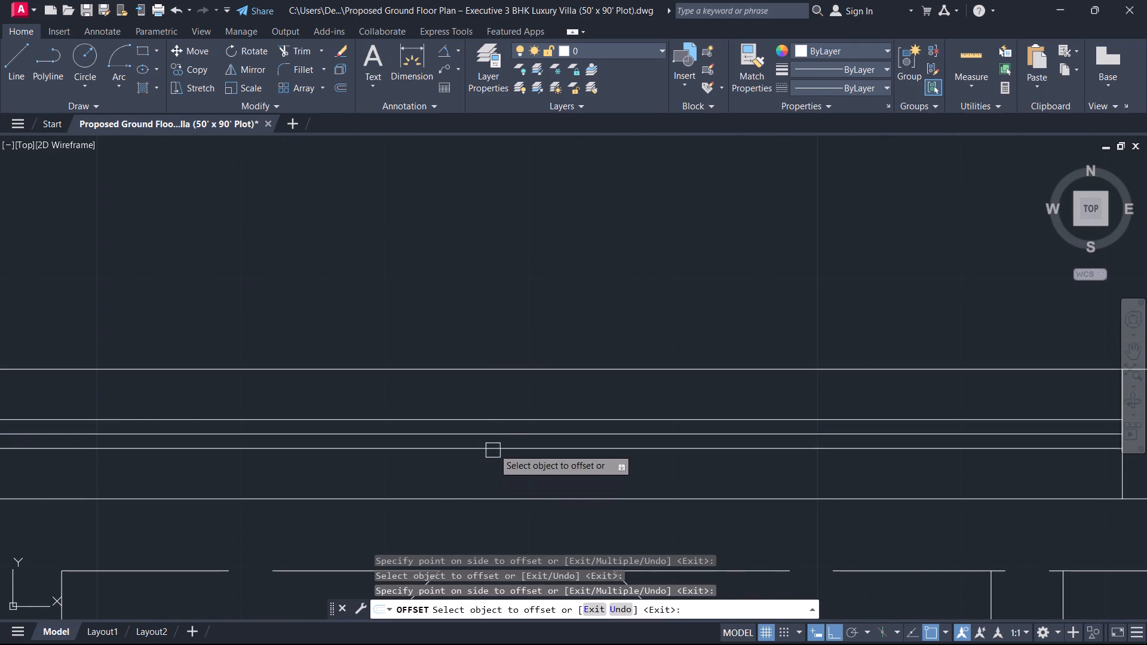
{"action": "key", "text": "Escape"}
{"action": "left_click", "coordinate": [490, 437]}
{"action": "key", "text": "Delete"}
Offset the window centre line in the drawing dining's diagonal wall 1" to both sides and erase the original centre line.
{"action": "scroll", "coordinate": [477, 506], "scroll_direction": "down", "scroll_amount": 5}
{"action": "middle_click_drag", "start_coordinate": [508, 499], "coordinate": [891, 557]}
{"action": "scroll", "coordinate": [888, 564], "scroll_direction": "up", "scroll_amount": 1}
{"action": "scroll", "coordinate": [685, 492], "scroll_direction": "up", "scroll_amount": 2}
{"action": "middle_click_drag", "start_coordinate": [685, 492], "coordinate": [876, 349]}
{"action": "key", "text": "space"}
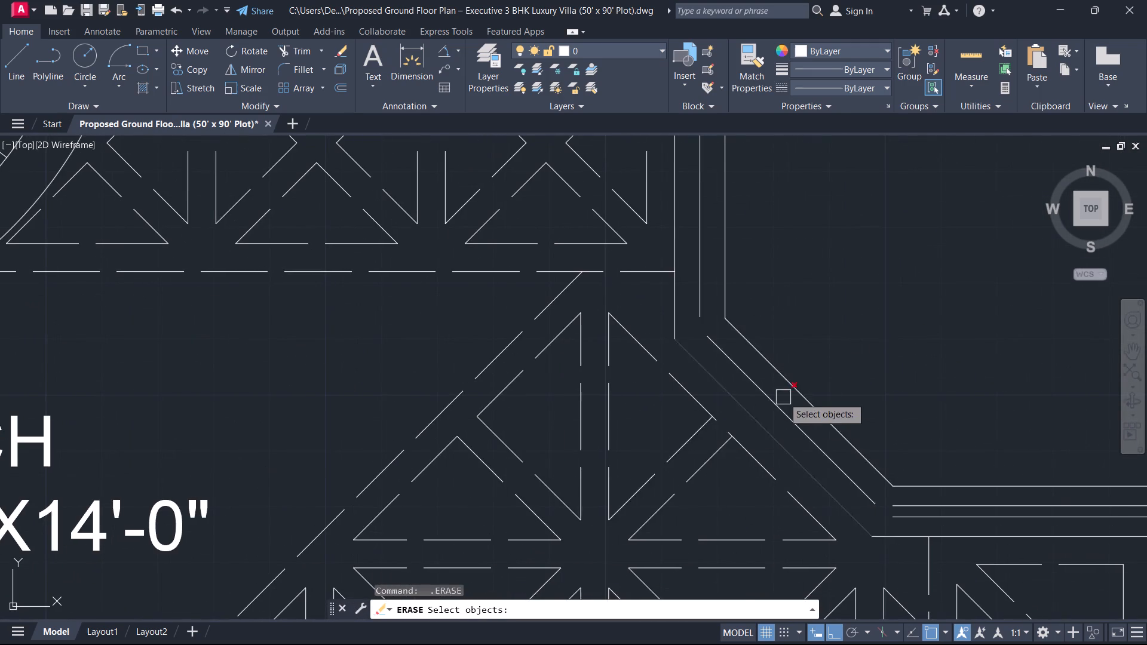
{"action": "scroll", "coordinate": [783, 397], "scroll_direction": "up", "scroll_amount": 2}
{"action": "key", "text": "Escape"}
{"action": "key", "text": "Escape"}
{"action": "key", "text": "o"}
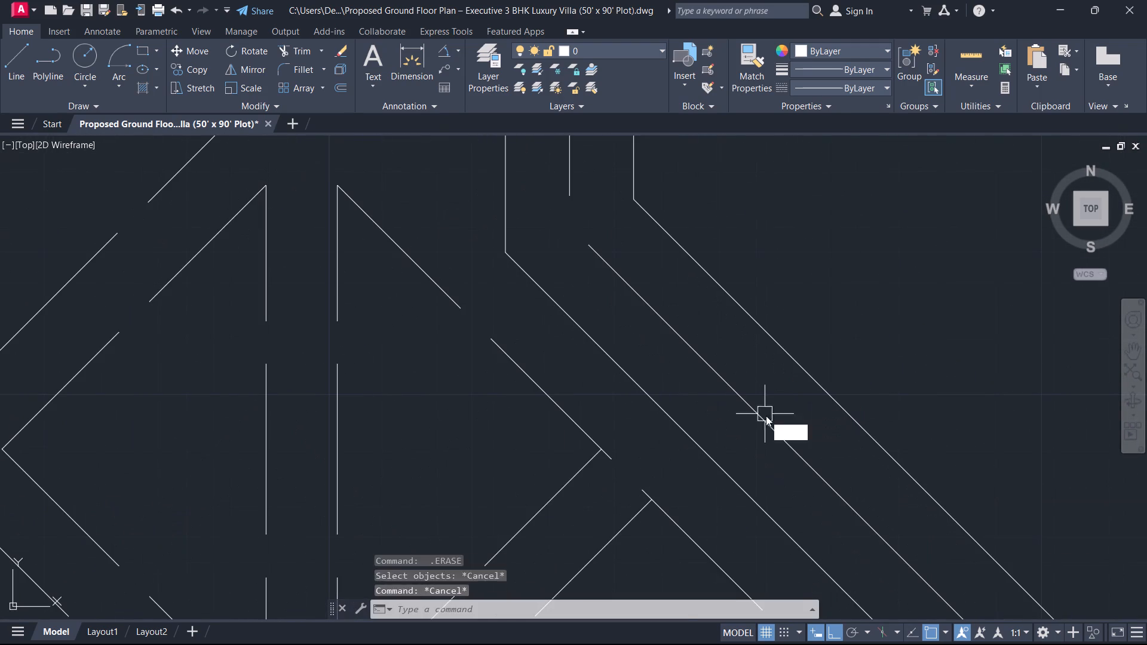
{"action": "key", "text": "space"}
{"action": "key", "text": "space"}
{"action": "left_click", "coordinate": [765, 419]}
{"action": "left_click", "coordinate": [794, 406]}
{"action": "left_click", "coordinate": [760, 425]}
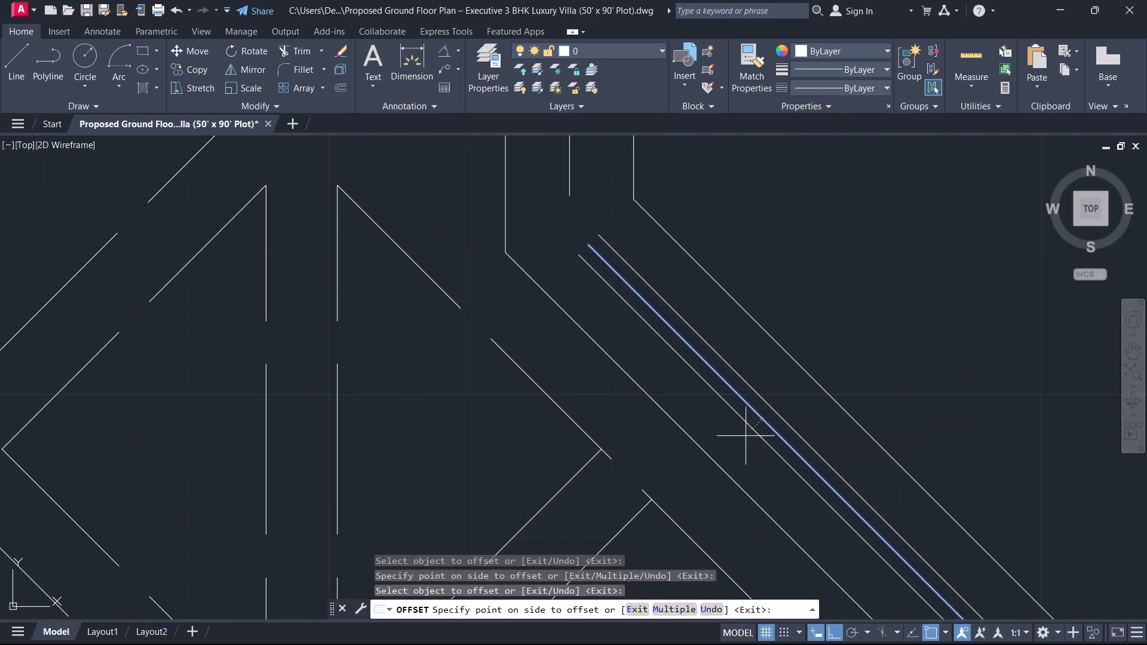
{"action": "left_click", "coordinate": [746, 436]}
{"action": "scroll", "coordinate": [740, 397], "scroll_direction": "up", "scroll_amount": 1}
{"action": "key", "text": "Escape"}
{"action": "left_click", "coordinate": [740, 396]}
{"action": "key", "text": "Delete"}
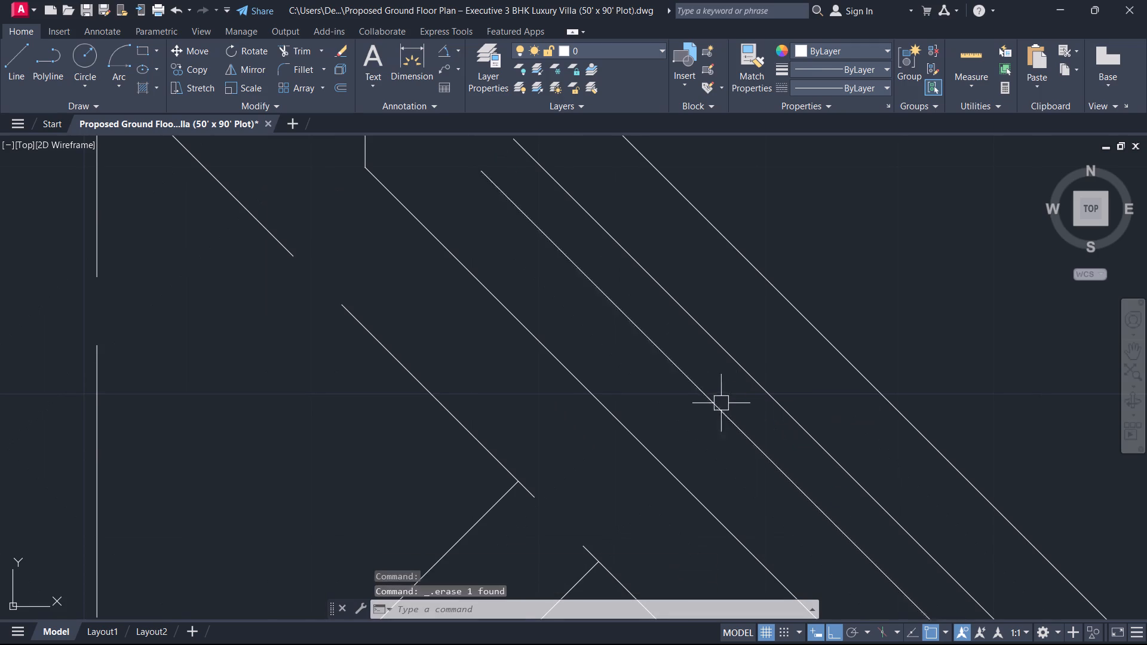
Offset the window centre line in the drawing dining's west wall 1" to both sides and erase the original centre line.
{"action": "scroll", "coordinate": [705, 401], "scroll_direction": "down", "scroll_amount": 2}
{"action": "middle_click_drag", "start_coordinate": [765, 377], "coordinate": [823, 514]}
{"action": "scroll", "coordinate": [680, 416], "scroll_direction": "up", "scroll_amount": 1}
{"action": "key", "text": "space"}
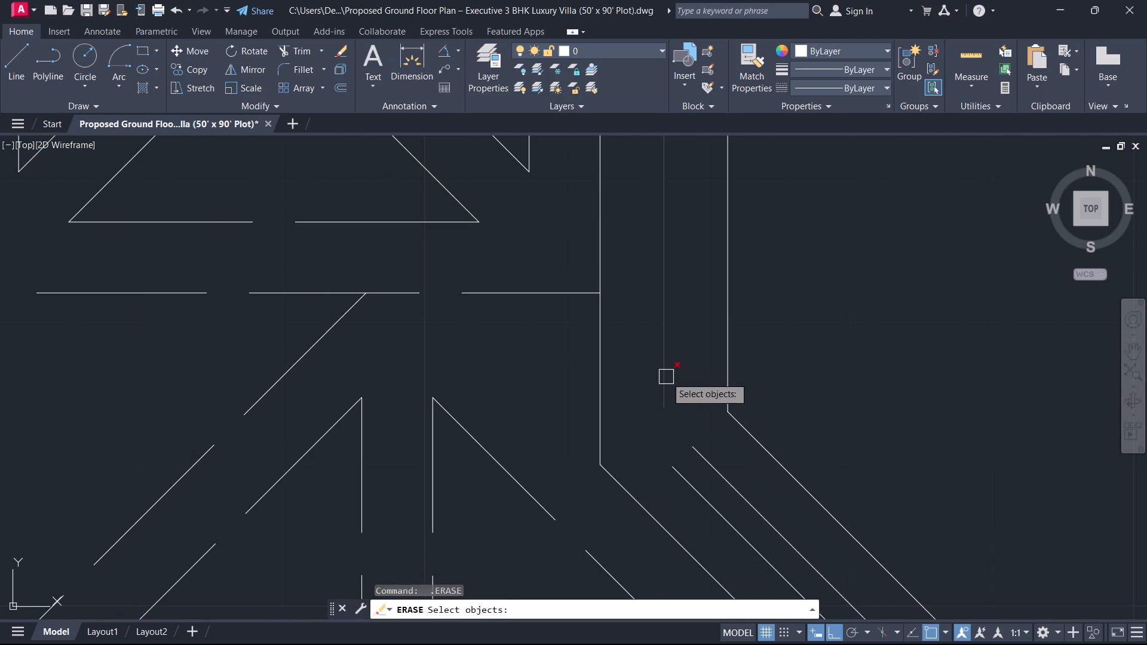
{"action": "left_click", "coordinate": [666, 377]}
{"action": "key", "text": "Escape"}
{"action": "type", "text": "O"}
{"action": "key", "text": "space"}
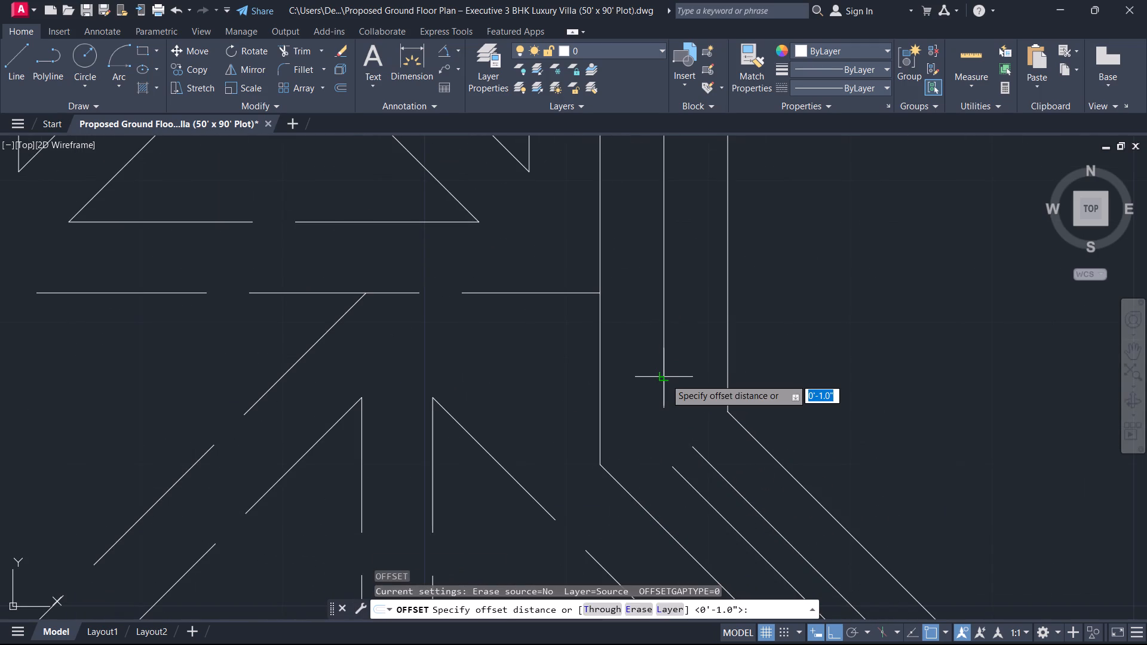
{"action": "key", "text": "space"}
{"action": "left_click", "coordinate": [665, 379]}
{"action": "left_click", "coordinate": [622, 365]}
{"action": "left_click", "coordinate": [663, 380]}
{"action": "left_click", "coordinate": [694, 385]}
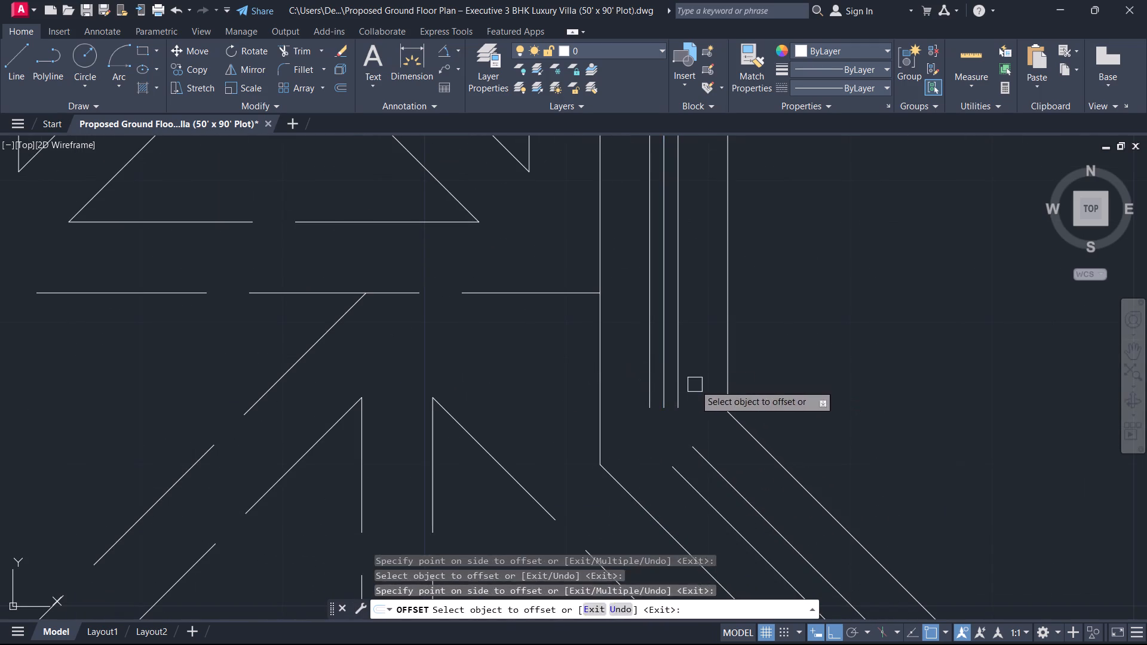
{"action": "key", "text": "Escape"}
{"action": "left_click", "coordinate": [666, 371]}
{"action": "key", "text": "Delete"}
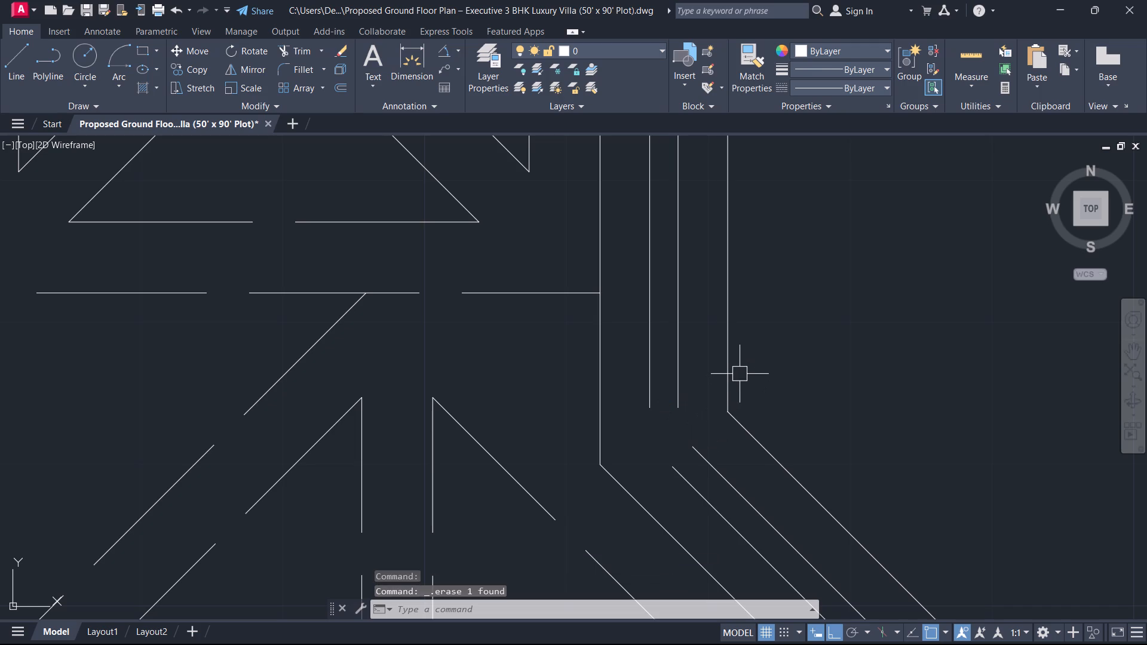
Fillet both west wall window lines to the matching diagonal window lines with a zero radius.
{"action": "type", "text": "F"}
{"action": "key", "text": "space"}
{"action": "left_click", "coordinate": [706, 457]}
{"action": "key", "text": "F5"}
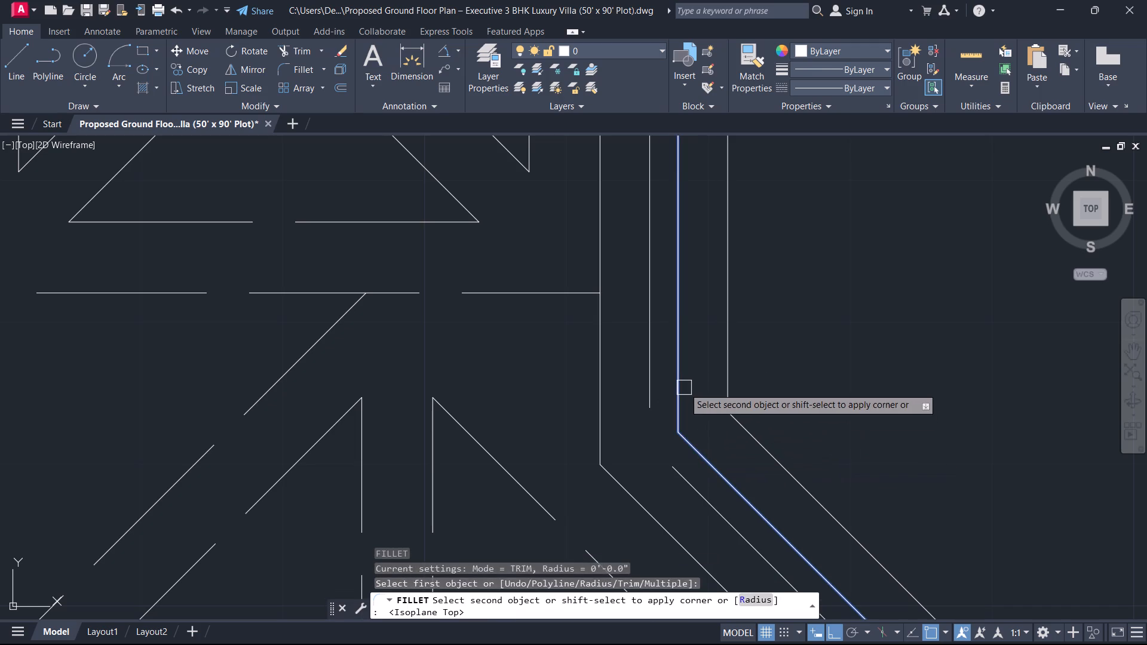
{"action": "left_click", "coordinate": [684, 388]}
{"action": "key", "text": "space"}
{"action": "left_click", "coordinate": [698, 490]}
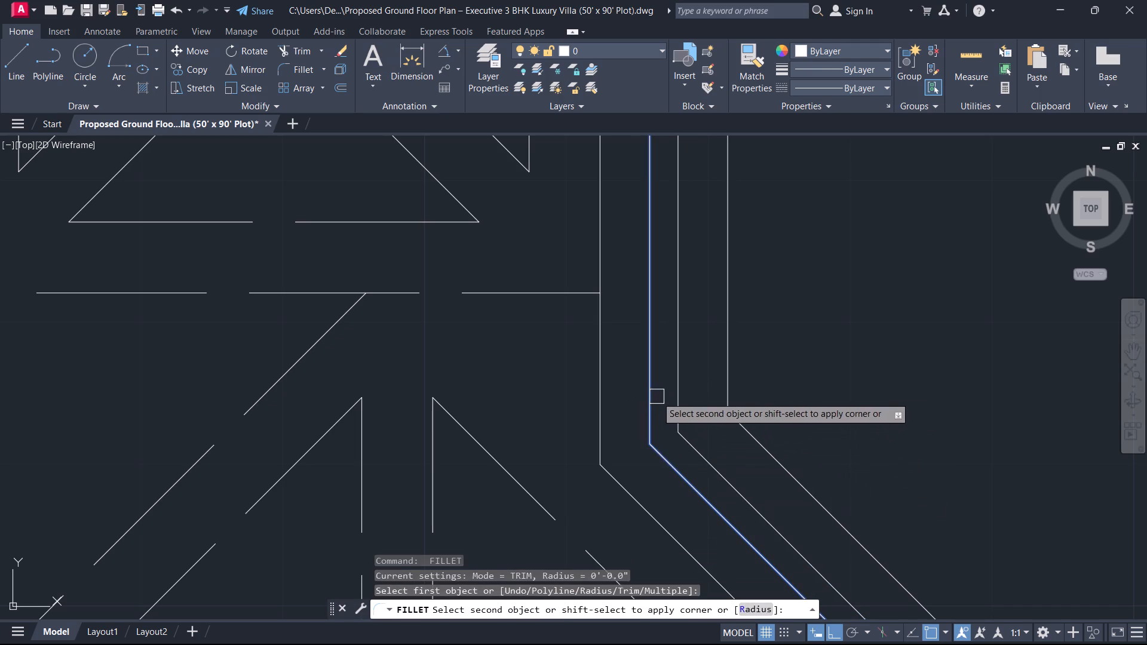
{"action": "left_click", "coordinate": [659, 395]}
{"action": "left_click", "coordinate": [655, 396]}
Fillet both diagonal window lines to the matching south wall window lines with a zero radius, completing the corner window.
{"action": "scroll", "coordinate": [706, 435], "scroll_direction": "down", "scroll_amount": 4}
{"action": "middle_click_drag", "start_coordinate": [703, 432], "coordinate": [674, 339]}
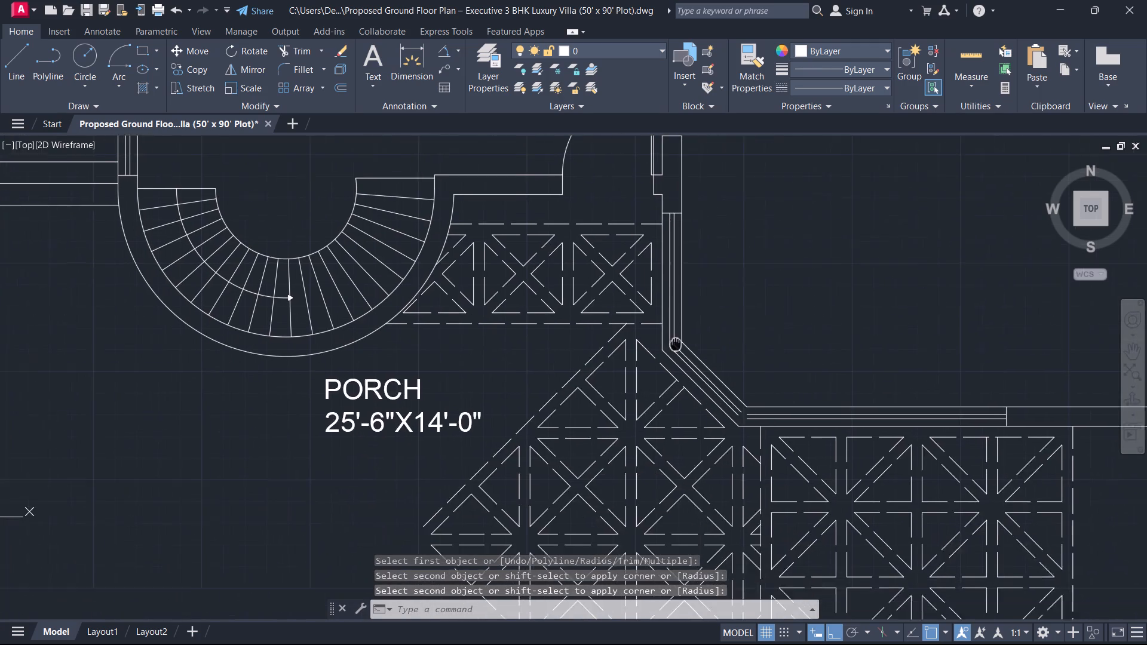
{"action": "middle_click_drag", "start_coordinate": [674, 339], "coordinate": [673, 334]}
{"action": "scroll", "coordinate": [772, 410], "scroll_direction": "up", "scroll_amount": 3}
{"action": "key", "text": "space"}
{"action": "left_click", "coordinate": [695, 397]}
{"action": "left_click", "coordinate": [602, 365]}
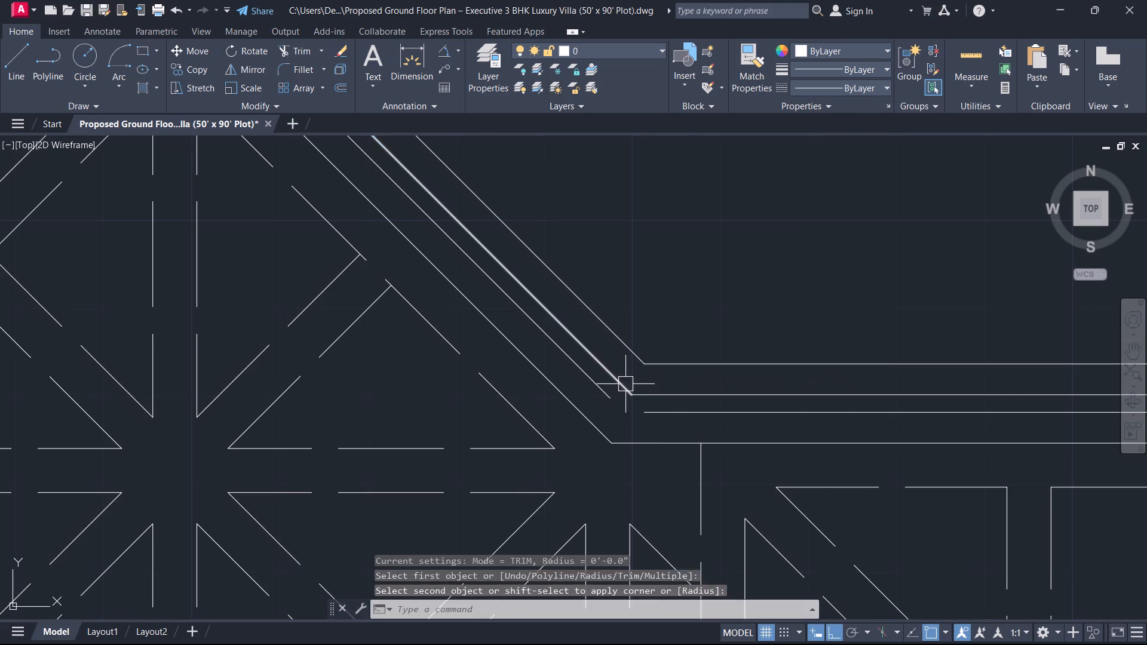
{"action": "key", "text": "space"}
{"action": "left_click", "coordinate": [664, 419]}
{"action": "left_click", "coordinate": [610, 395]}
{"action": "key", "text": "Escape"}
{"action": "scroll", "coordinate": [658, 407], "scroll_direction": "down", "scroll_amount": 4}
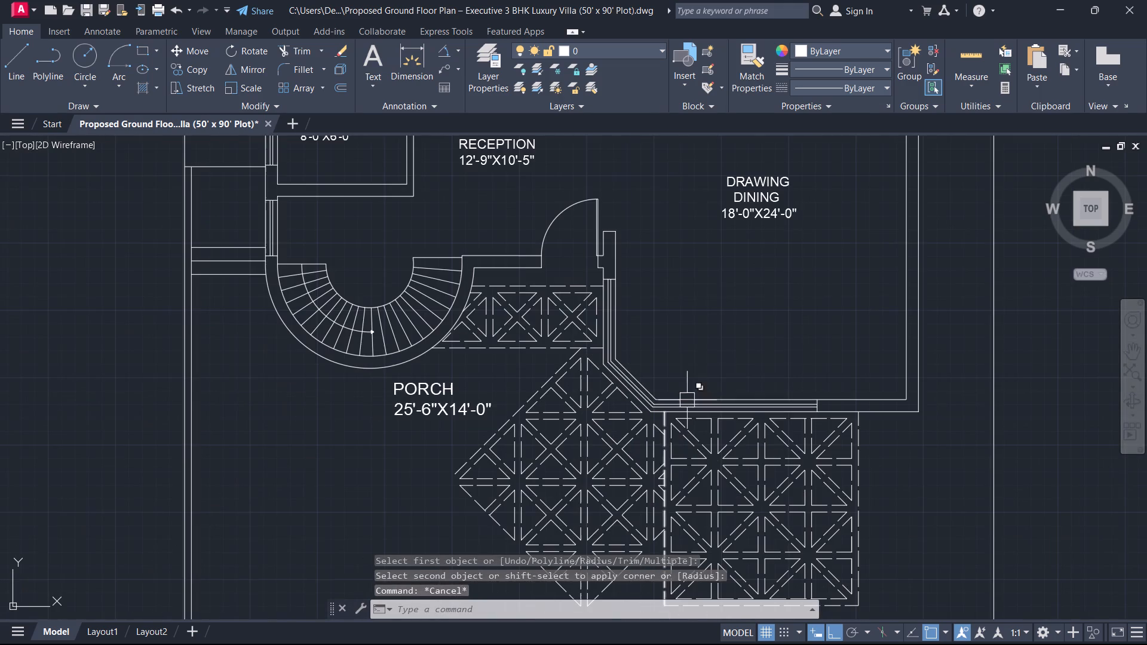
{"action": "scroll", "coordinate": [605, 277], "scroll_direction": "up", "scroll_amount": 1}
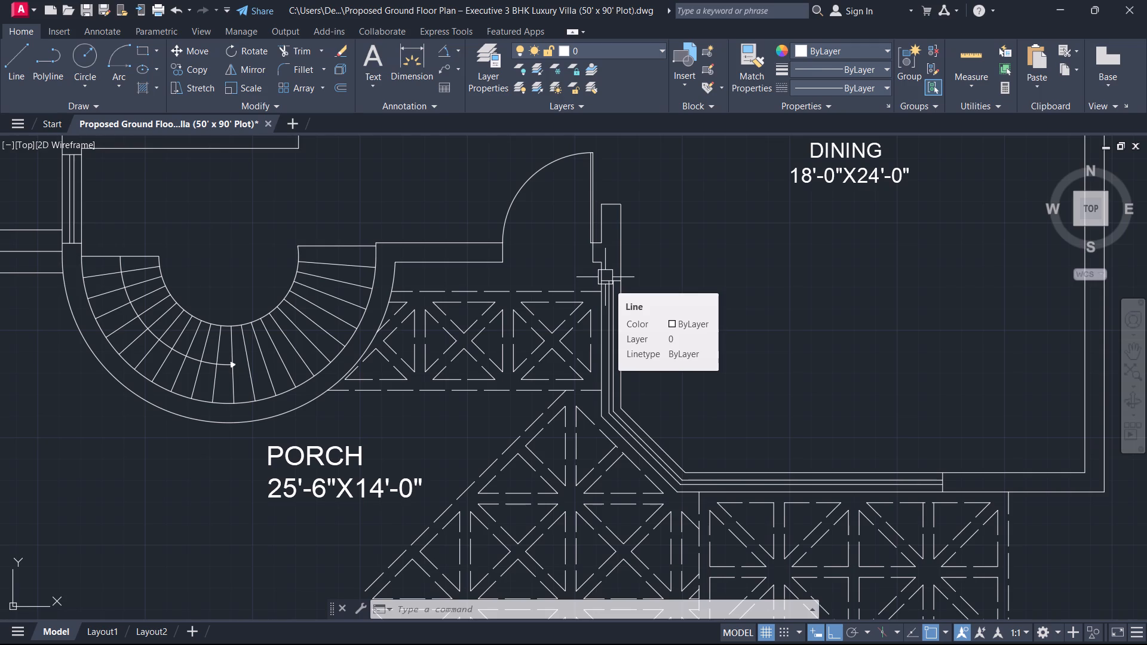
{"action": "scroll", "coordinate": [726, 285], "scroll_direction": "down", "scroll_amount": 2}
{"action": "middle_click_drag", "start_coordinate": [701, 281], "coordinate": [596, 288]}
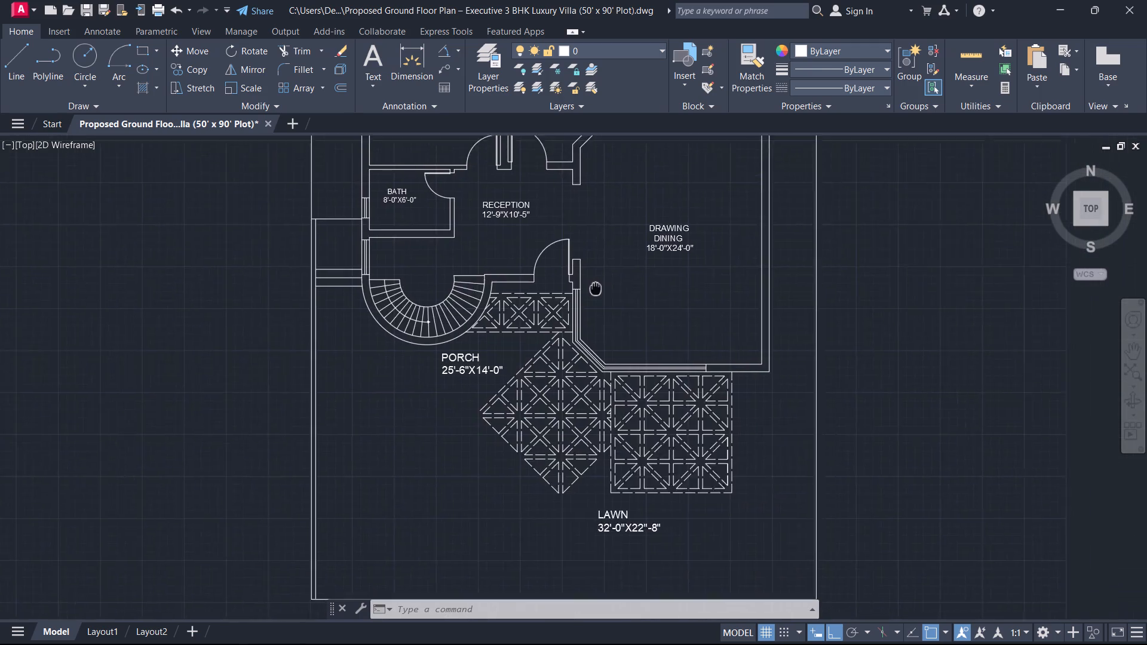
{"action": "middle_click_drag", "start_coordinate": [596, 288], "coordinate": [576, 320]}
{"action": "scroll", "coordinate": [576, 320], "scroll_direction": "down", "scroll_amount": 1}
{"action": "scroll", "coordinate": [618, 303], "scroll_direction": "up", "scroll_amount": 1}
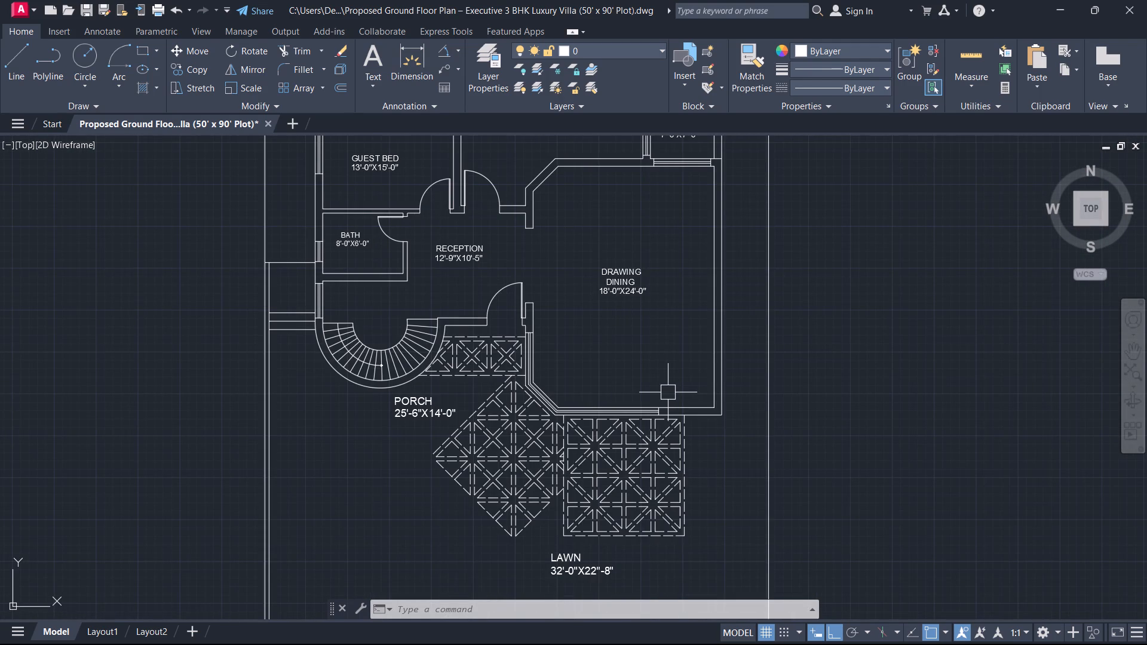
Offset the inner faces of the kitchen's east, south and north walls 2' into the room as counter edges.
{"action": "scroll", "coordinate": [698, 401], "scroll_direction": "down", "scroll_amount": 1}
{"action": "scroll", "coordinate": [675, 334], "scroll_direction": "down", "scroll_amount": 1}
{"action": "middle_click_drag", "start_coordinate": [671, 325], "coordinate": [669, 456]}
{"action": "scroll", "coordinate": [681, 406], "scroll_direction": "up", "scroll_amount": 1}
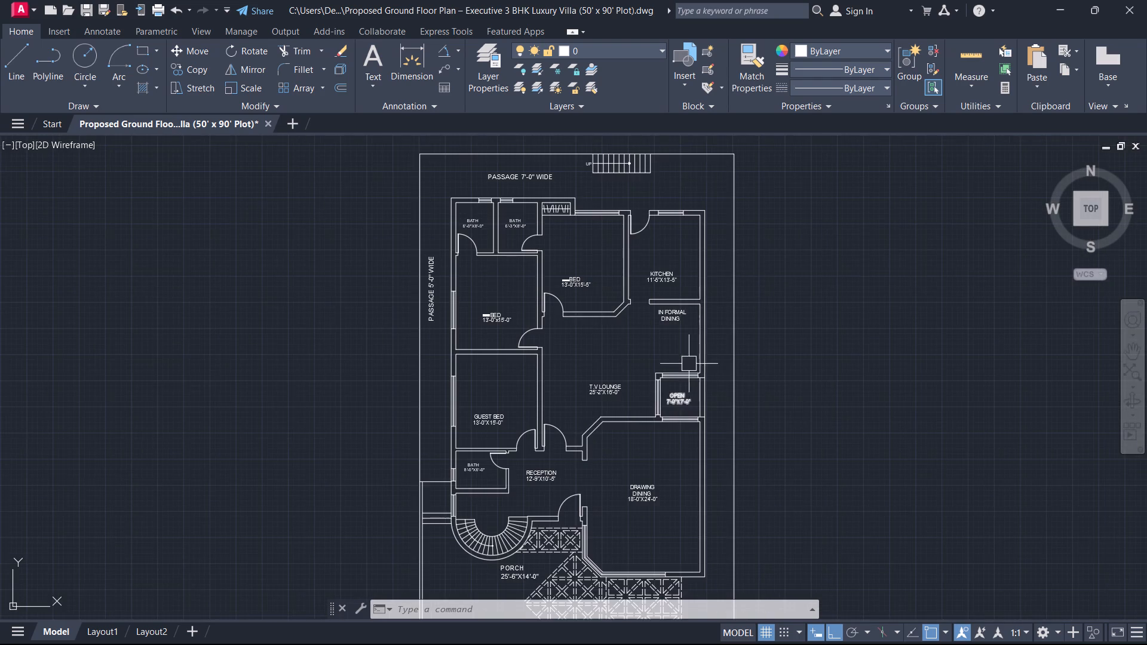
{"action": "scroll", "coordinate": [702, 301], "scroll_direction": "up", "scroll_amount": 1}
{"action": "middle_click_drag", "start_coordinate": [707, 303], "coordinate": [688, 429]}
{"action": "scroll", "coordinate": [677, 404], "scroll_direction": "up", "scroll_amount": 2}
{"action": "type", "text": "O 2'"}
{"action": "key", "text": "Return"}
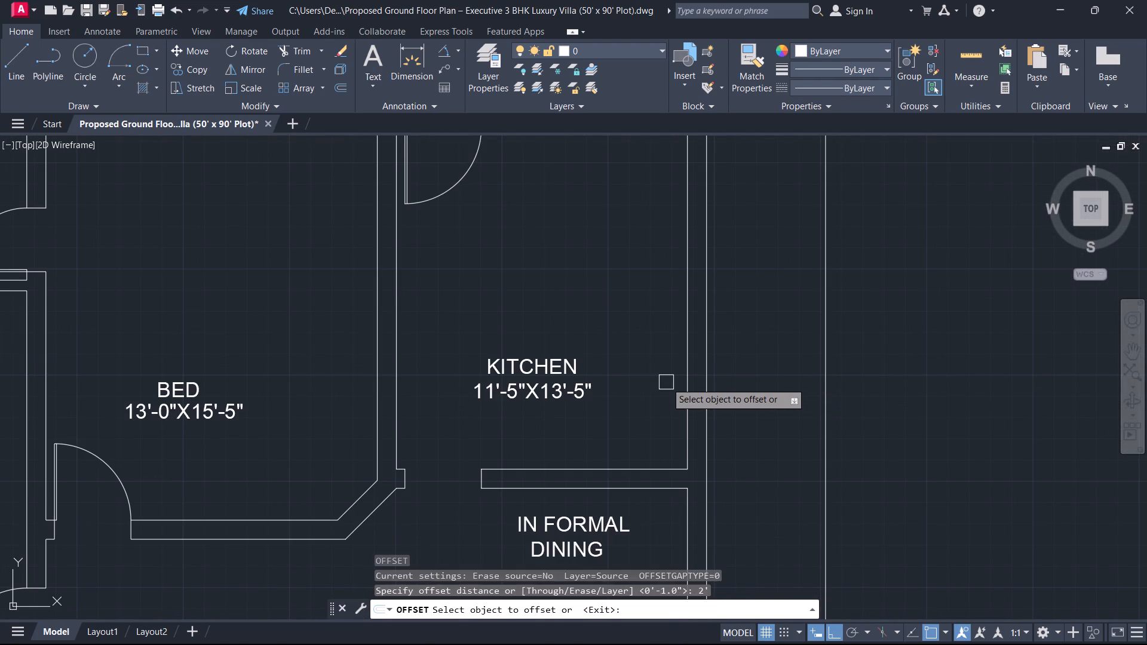
{"action": "left_click", "coordinate": [684, 373]}
{"action": "left_click", "coordinate": [643, 380]}
{"action": "left_click", "coordinate": [605, 458]}
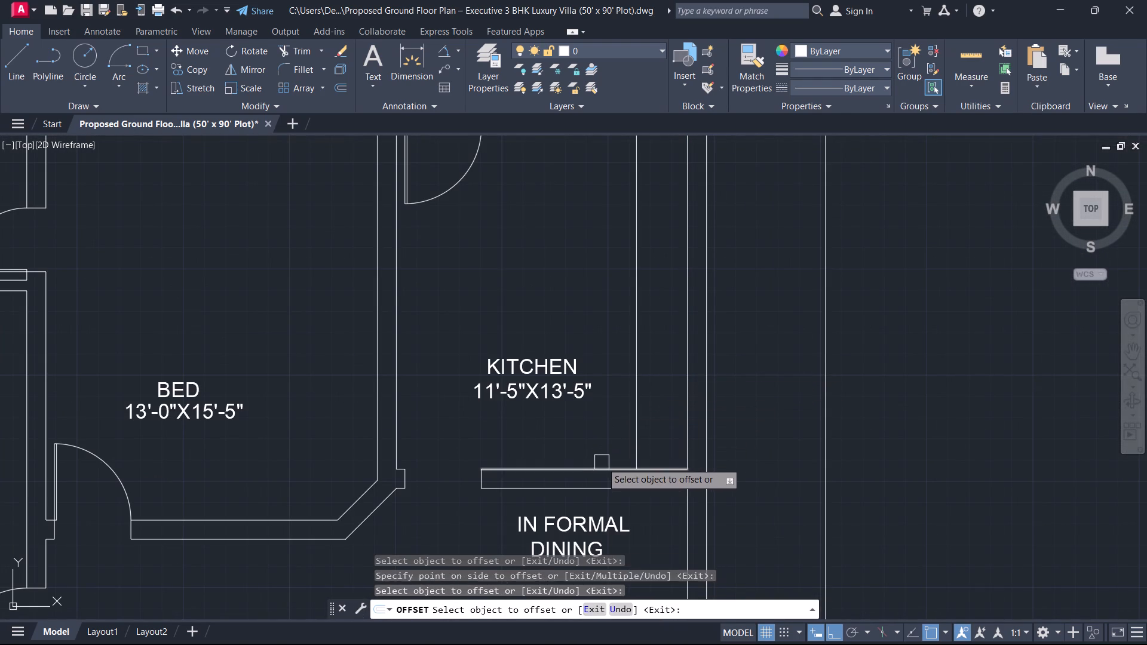
{"action": "left_click_drag", "start_coordinate": [601, 463], "coordinate": [609, 452]}
{"action": "left_click", "coordinate": [628, 414]}
{"action": "scroll", "coordinate": [609, 300], "scroll_direction": "down", "scroll_amount": 4}
{"action": "middle_click_drag", "start_coordinate": [606, 293], "coordinate": [596, 400]}
{"action": "scroll", "coordinate": [603, 296], "scroll_direction": "up", "scroll_amount": 6}
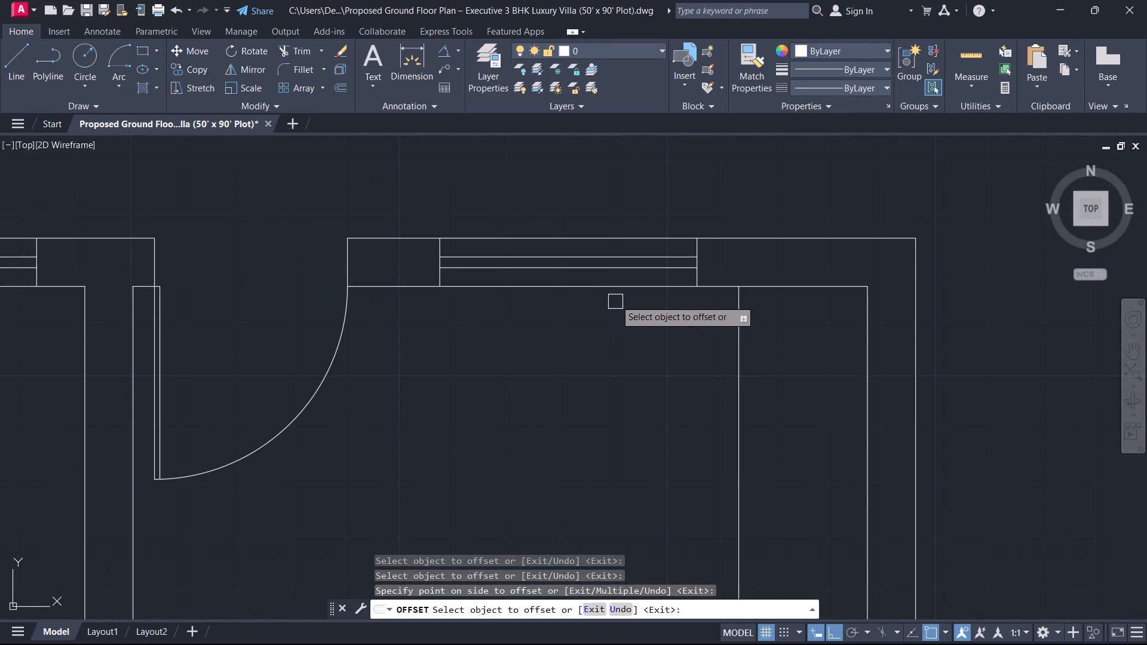
{"action": "left_click", "coordinate": [608, 290]}
{"action": "left_click", "coordinate": [605, 340]}
{"action": "key", "text": "Escape"}
Fillet the north counter edge to the door jamb line and to the east counter edge with a zero radius.
{"action": "type", "text": "F"}
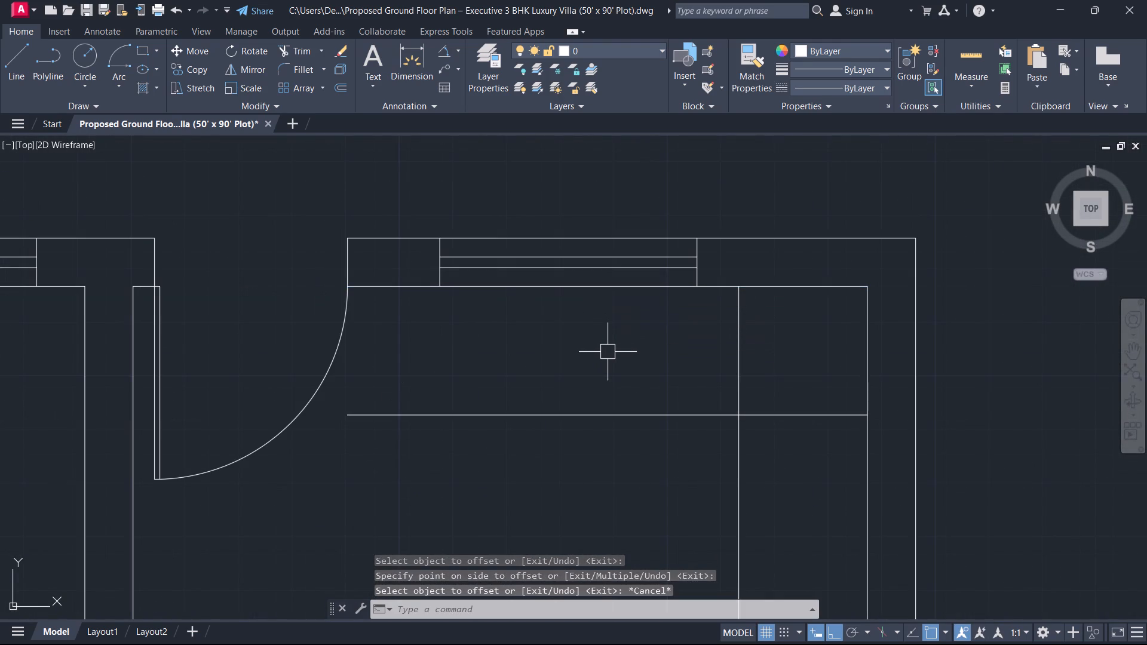
{"action": "key", "text": "space"}
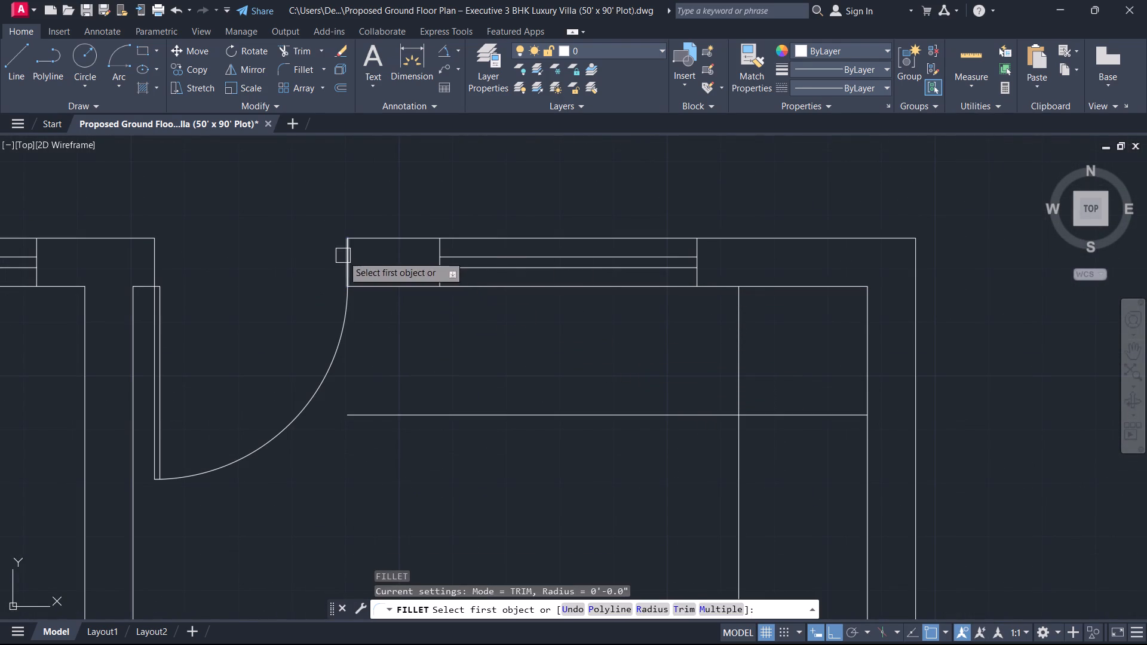
{"action": "left_click", "coordinate": [343, 256]}
{"action": "left_click", "coordinate": [400, 414]}
{"action": "key", "text": "space"}
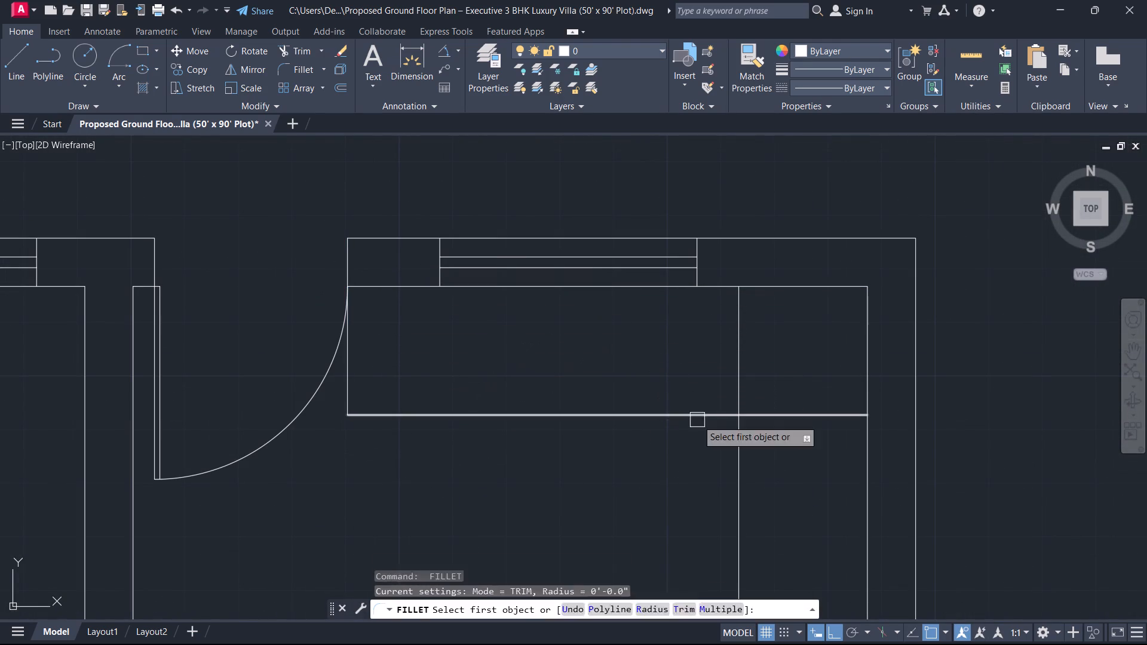
{"action": "left_click", "coordinate": [697, 420]}
{"action": "left_click", "coordinate": [736, 449]}
Fillet the south counter edge to the east counter edge and to the kitchen's south wall end line with a zero radius.
{"action": "scroll", "coordinate": [710, 460], "scroll_direction": "down", "scroll_amount": 4}
{"action": "middle_click_drag", "start_coordinate": [689, 456], "coordinate": [746, 122]}
{"action": "scroll", "coordinate": [779, 333], "scroll_direction": "up", "scroll_amount": 1}
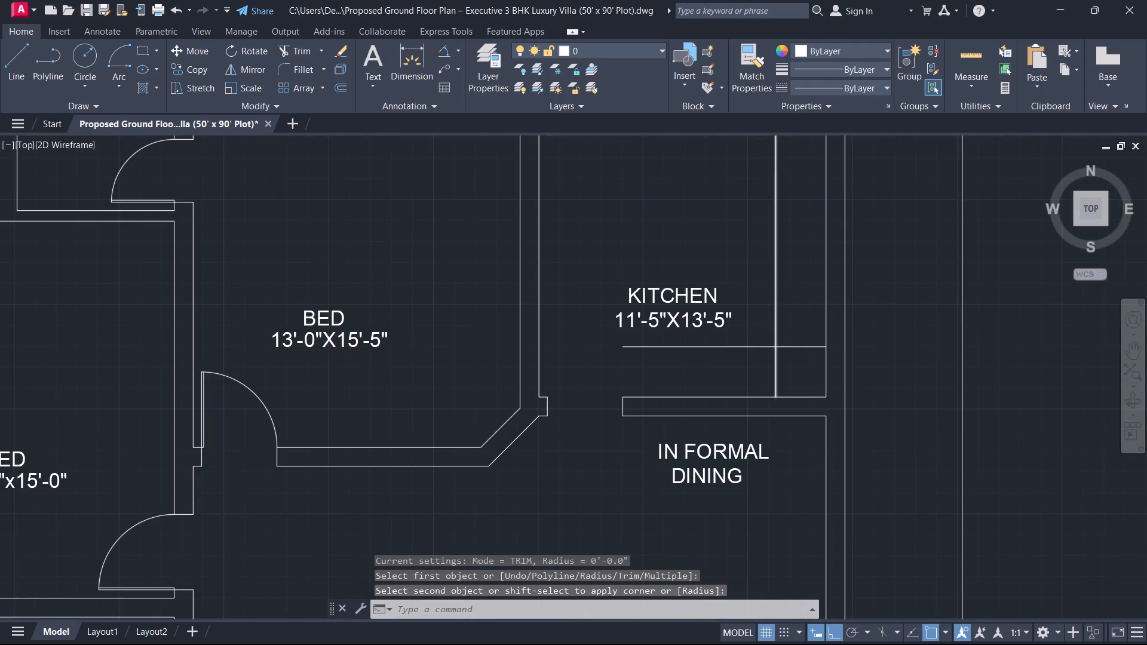
{"action": "key", "text": "space"}
{"action": "left_click", "coordinate": [771, 324]}
{"action": "left_click", "coordinate": [755, 351]}
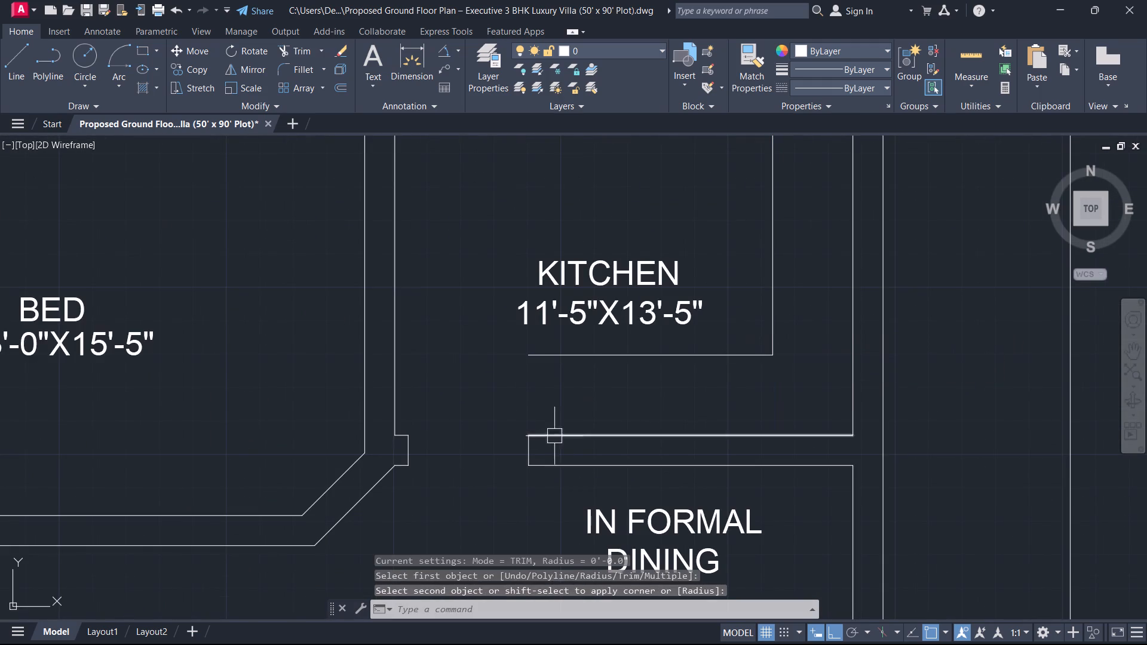
{"action": "key", "text": "space"}
{"action": "left_click", "coordinate": [529, 451]}
{"action": "left_click", "coordinate": [546, 355]}
{"action": "key", "text": "Escape"}
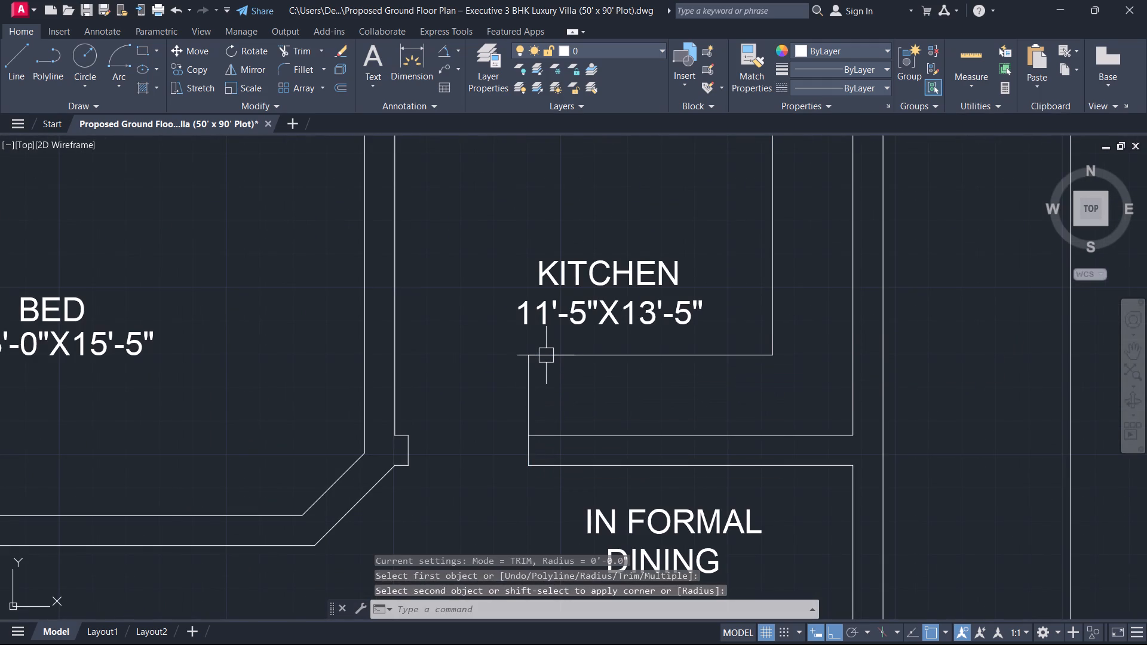
Insert the recent double-bowl sink block on the kitchen's north counter below the window, with its lower corner on the counter edge.
{"action": "scroll", "coordinate": [494, 365], "scroll_direction": "down", "scroll_amount": 1}
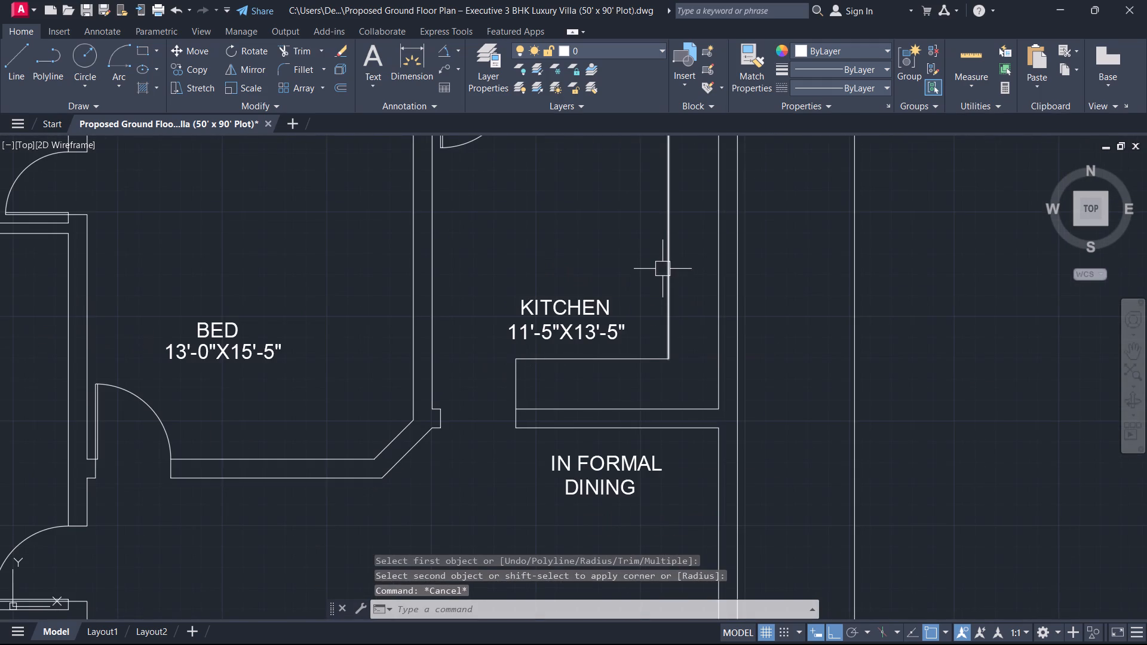
{"action": "type", "text": "I"}
{"action": "key", "text": "space"}
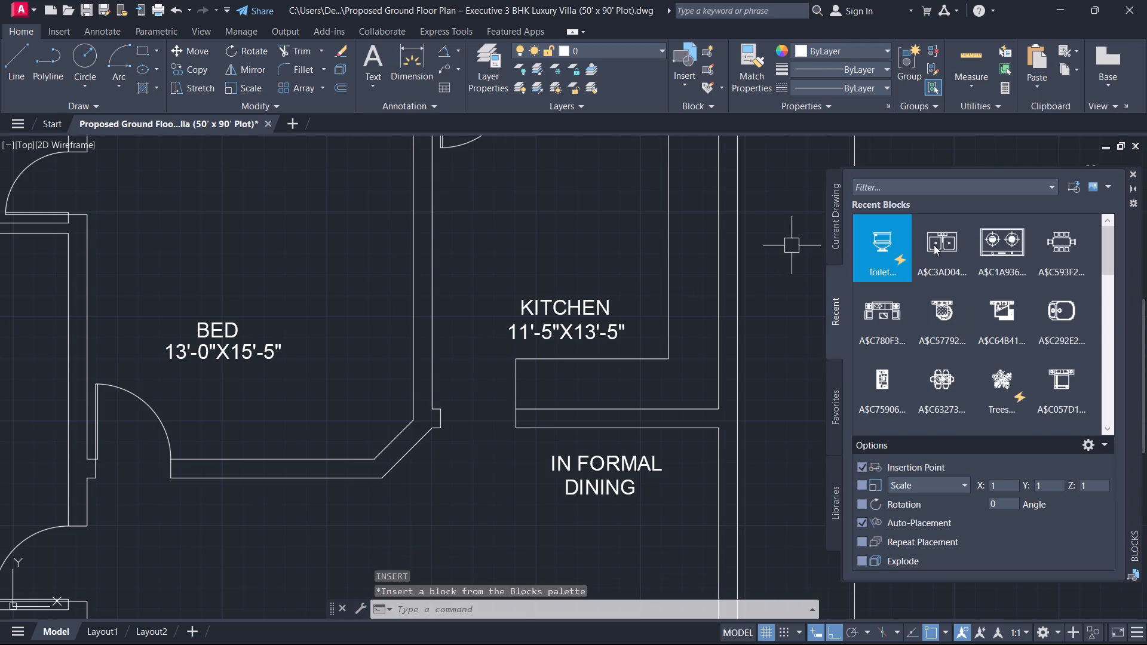
{"action": "left_click", "coordinate": [934, 245]}
{"action": "scroll", "coordinate": [665, 322], "scroll_direction": "down", "scroll_amount": 1}
{"action": "middle_click_drag", "start_coordinate": [665, 322], "coordinate": [577, 464]}
{"action": "scroll", "coordinate": [569, 366], "scroll_direction": "up", "scroll_amount": 1}
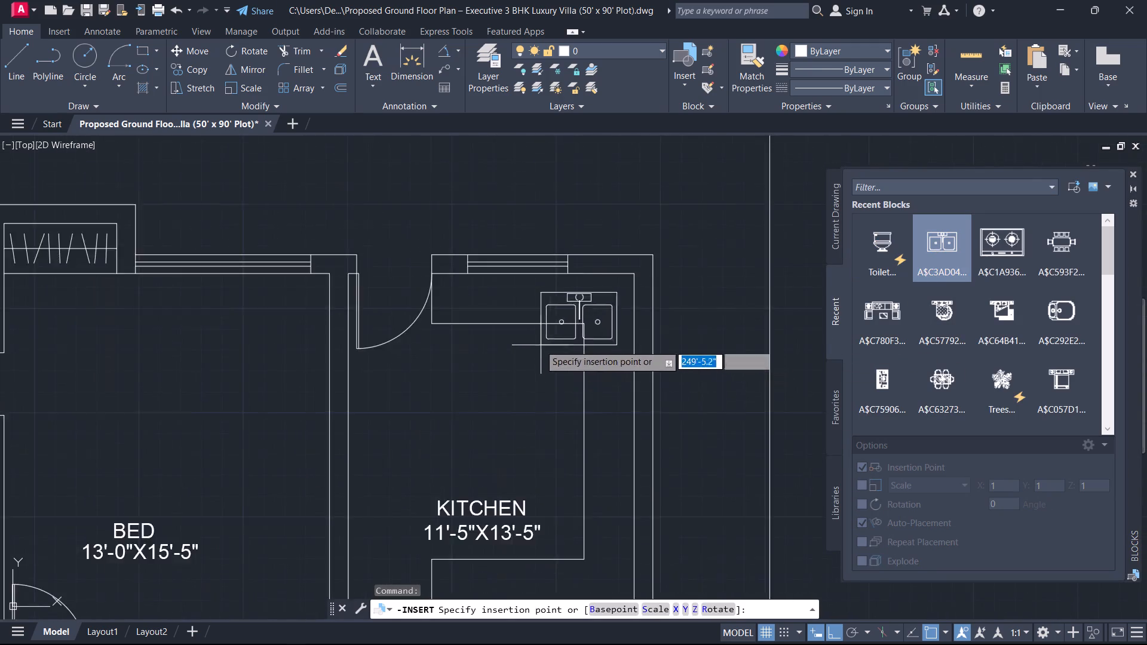
{"action": "scroll", "coordinate": [539, 344], "scroll_direction": "up", "scroll_amount": 2}
{"action": "left_click", "coordinate": [454, 308]}
{"action": "key", "text": "Escape"}
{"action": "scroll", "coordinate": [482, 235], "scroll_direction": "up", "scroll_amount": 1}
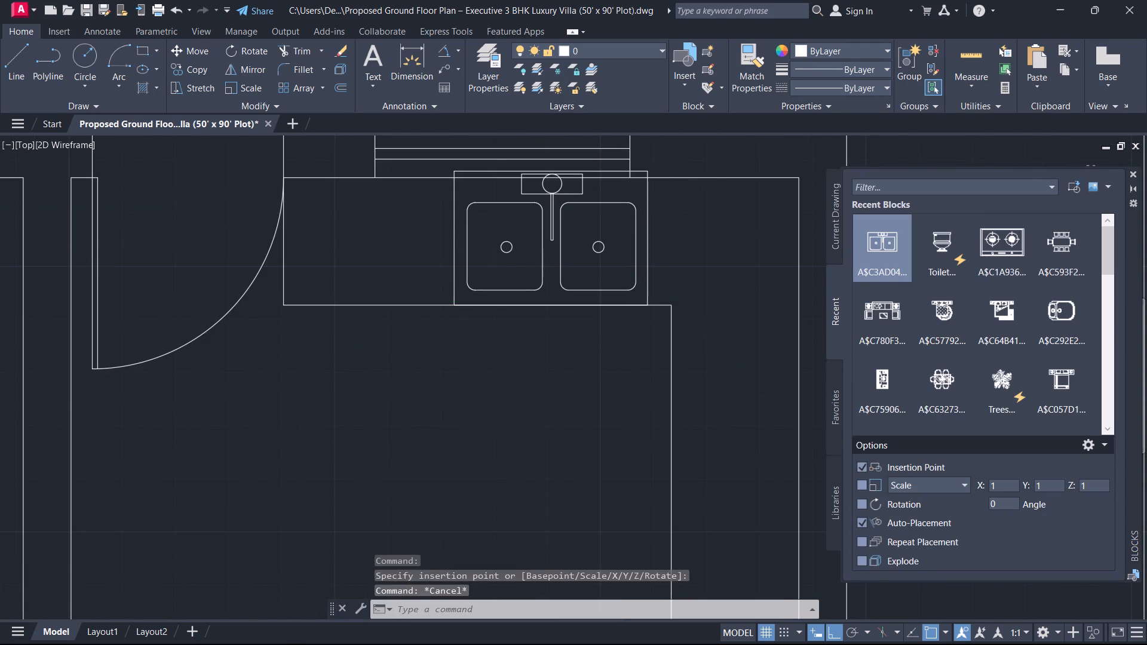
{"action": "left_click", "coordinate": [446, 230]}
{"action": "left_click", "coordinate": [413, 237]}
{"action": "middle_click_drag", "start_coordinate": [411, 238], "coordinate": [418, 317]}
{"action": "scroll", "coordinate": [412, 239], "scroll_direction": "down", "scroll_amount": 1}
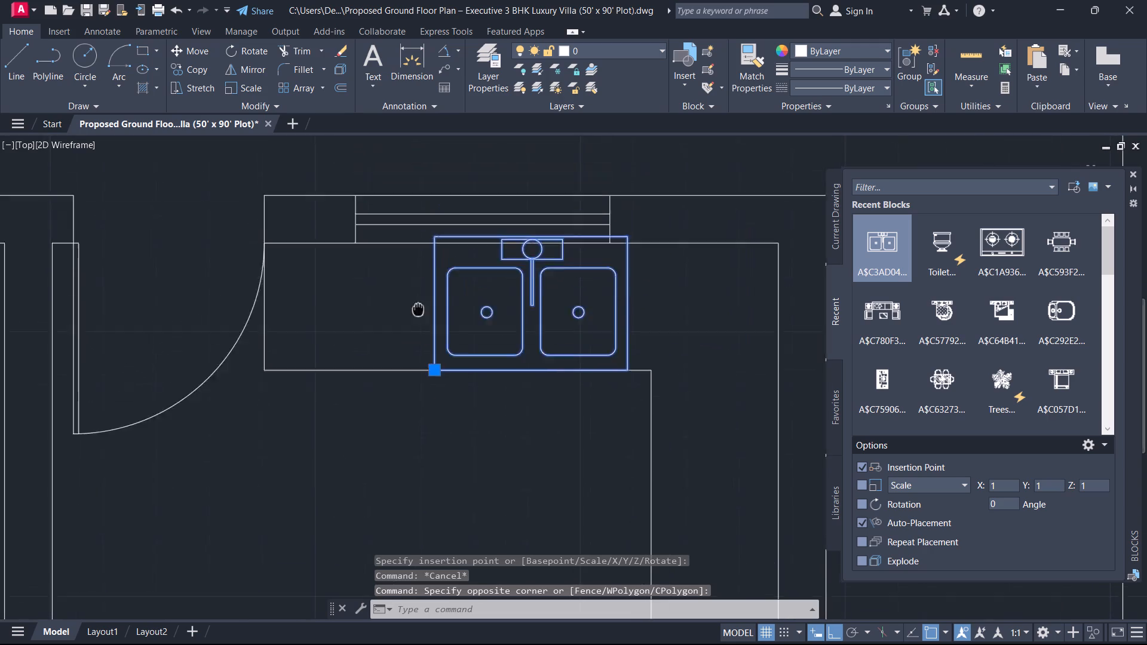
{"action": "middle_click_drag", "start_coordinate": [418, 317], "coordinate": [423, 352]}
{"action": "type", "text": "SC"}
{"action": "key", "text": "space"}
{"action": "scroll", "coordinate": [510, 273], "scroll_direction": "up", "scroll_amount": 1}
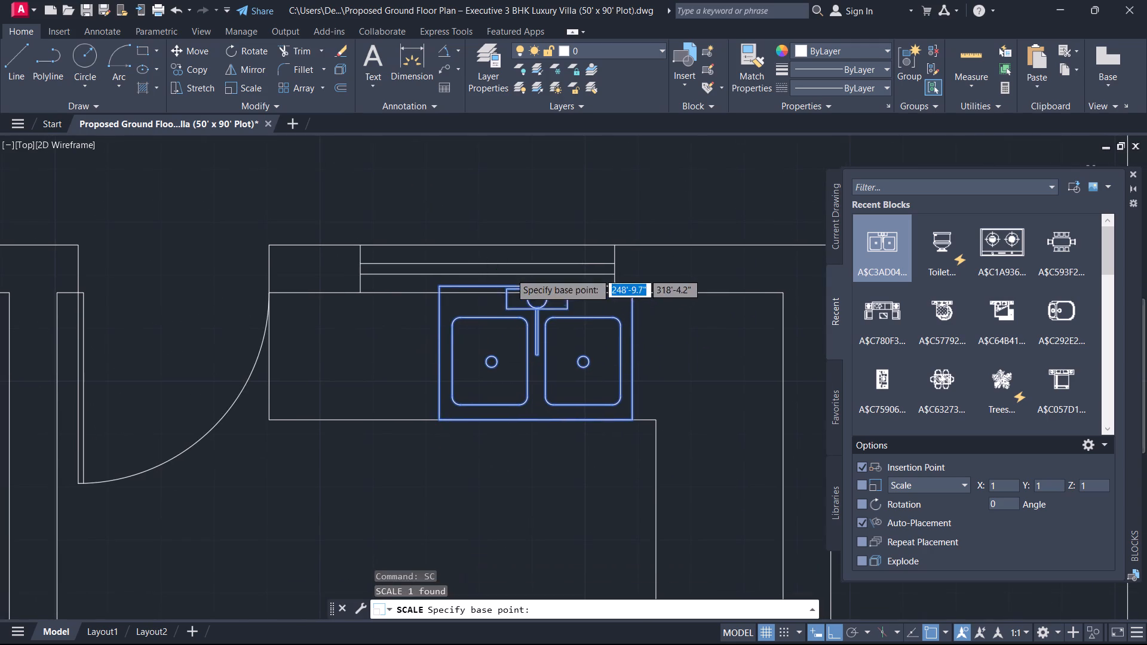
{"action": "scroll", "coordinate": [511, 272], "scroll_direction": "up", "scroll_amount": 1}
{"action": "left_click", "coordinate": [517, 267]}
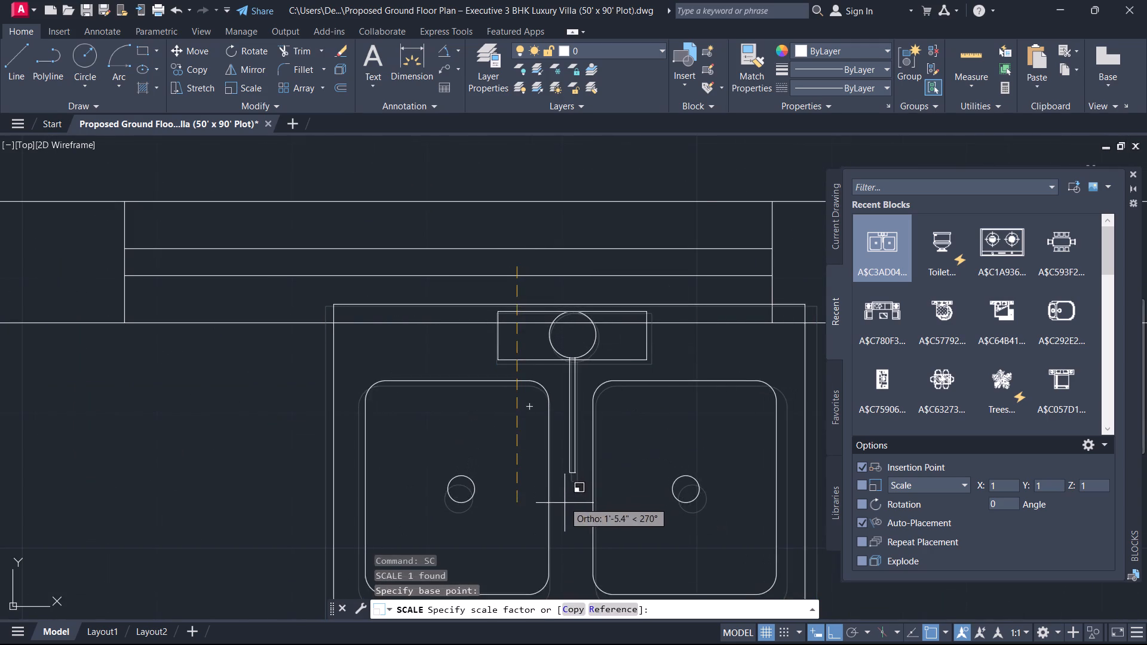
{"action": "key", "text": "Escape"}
Scale the double-bowl sink block down by eye so it fits within the depth of the kitchen's north counter.
{"action": "left_click", "coordinate": [520, 398]}
{"action": "left_click", "coordinate": [471, 375]}
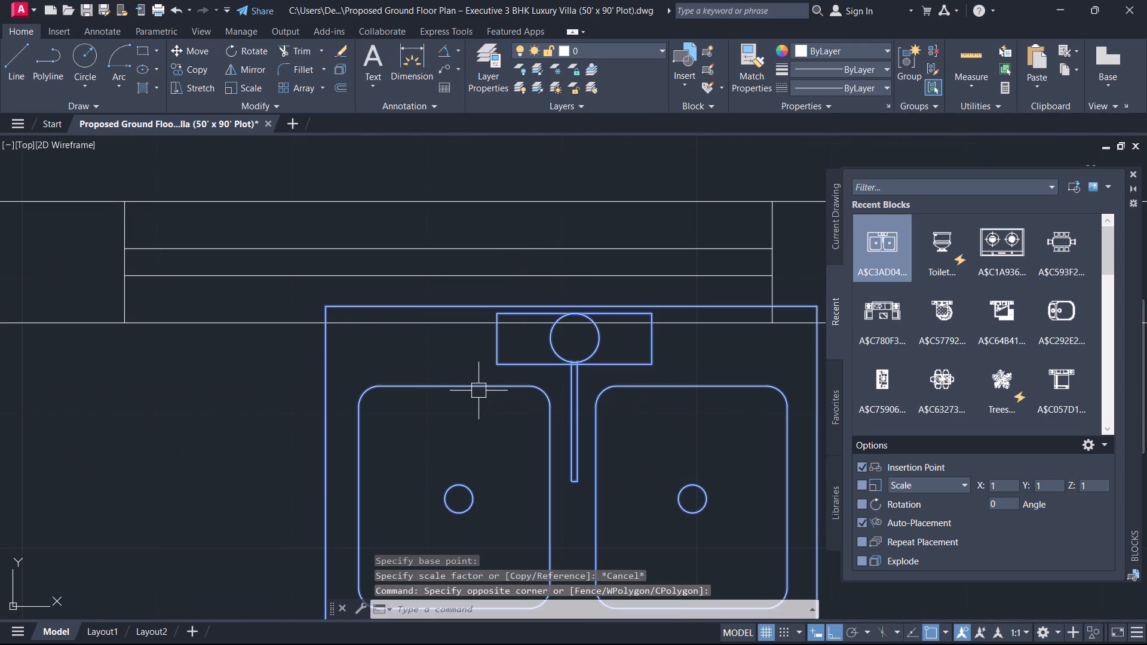
{"action": "key", "text": "s"}
{"action": "key", "text": "c"}
{"action": "key", "text": "space"}
{"action": "left_click", "coordinate": [517, 481]}
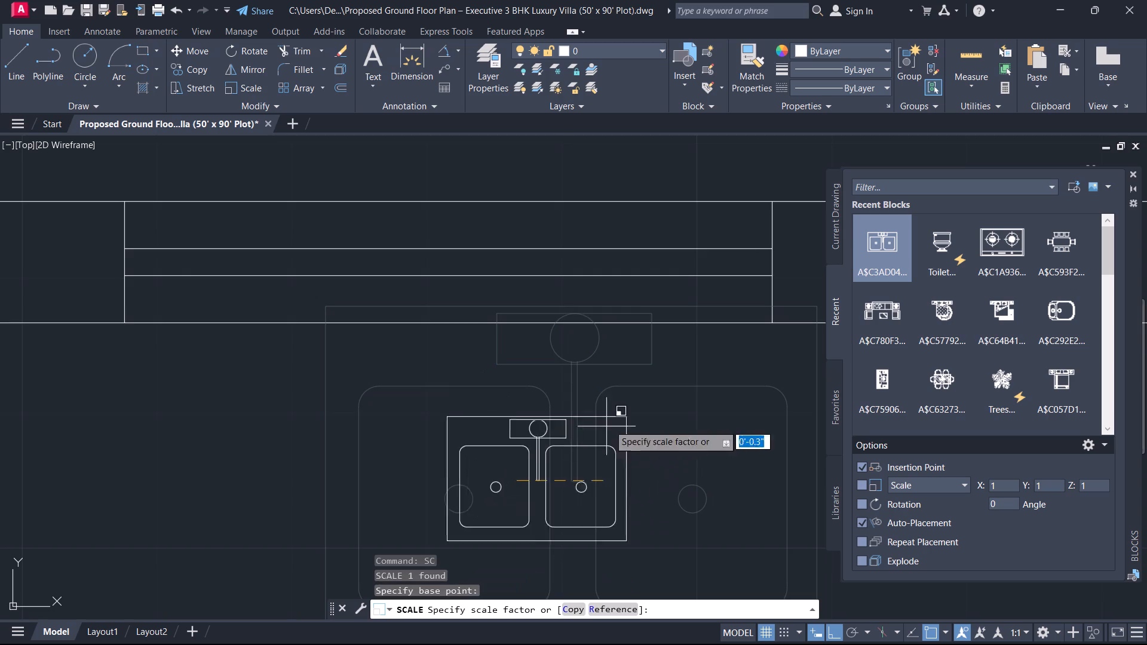
{"action": "scroll", "coordinate": [666, 403], "scroll_direction": "down", "scroll_amount": 2}
{"action": "middle_click_drag", "start_coordinate": [645, 385], "coordinate": [359, 393]}
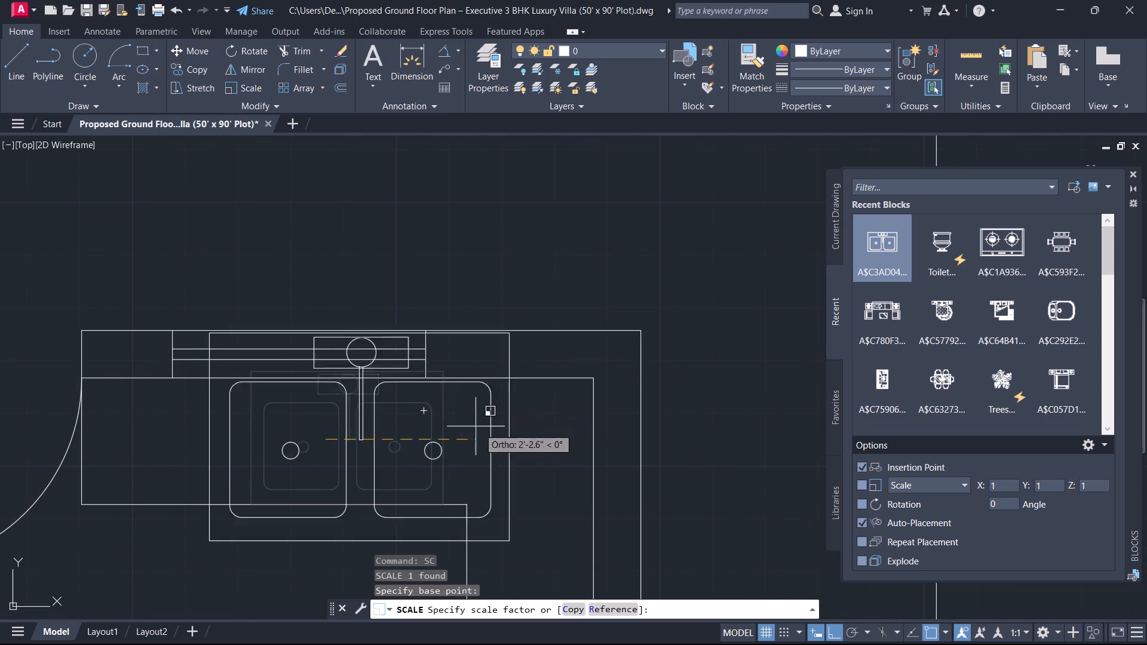
{"action": "scroll", "coordinate": [381, 441], "scroll_direction": "up", "scroll_amount": 2}
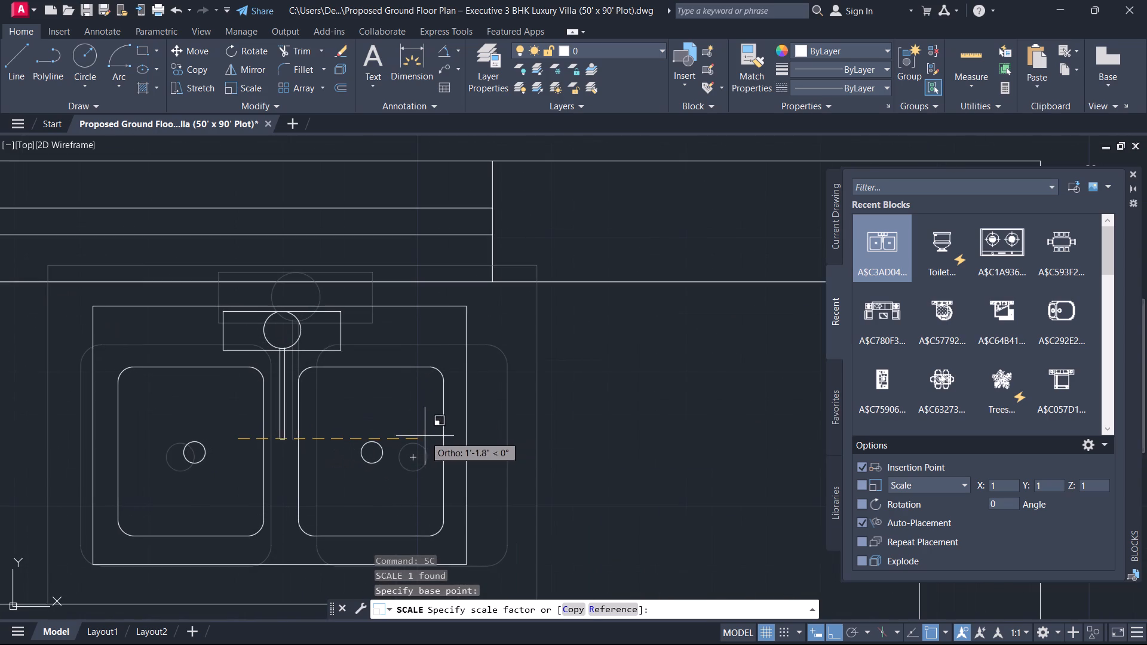
{"action": "left_click", "coordinate": [431, 437]}
{"action": "scroll", "coordinate": [402, 450], "scroll_direction": "down", "scroll_amount": 4}
{"action": "scroll", "coordinate": [401, 450], "scroll_direction": "up", "scroll_amount": 2}
{"action": "middle_click", "coordinate": [400, 450]}
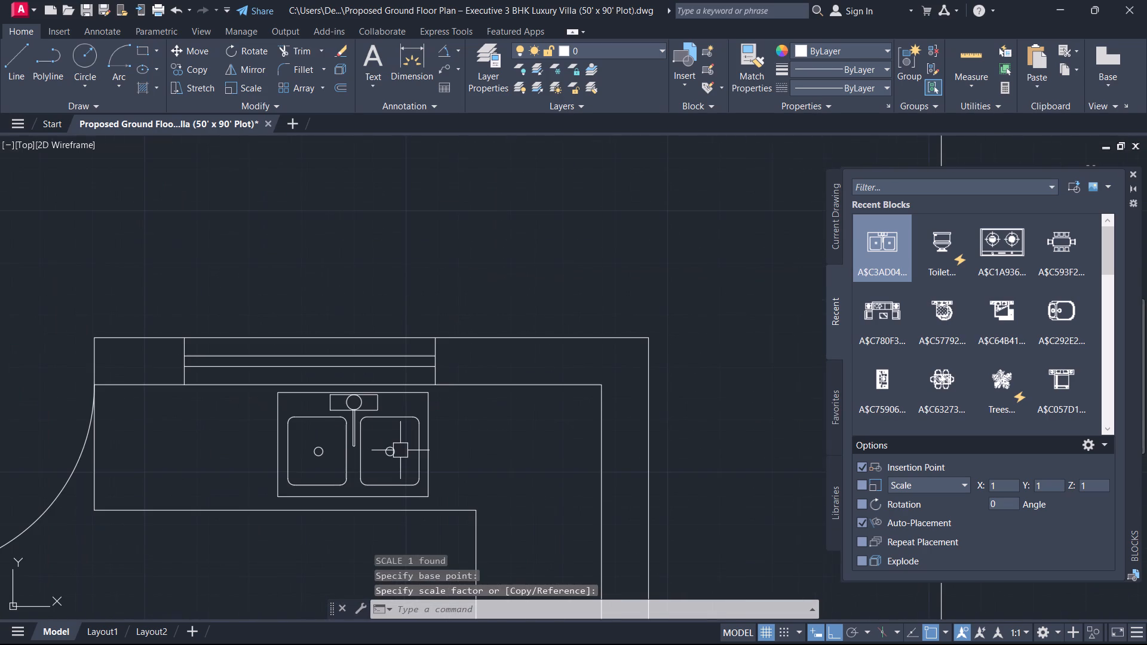
Insert the recent two-burner stove block at the inner edge of the kitchen's east counter.
{"action": "scroll", "coordinate": [388, 428], "scroll_direction": "down", "scroll_amount": 1}
{"action": "left_click", "coordinate": [978, 252]}
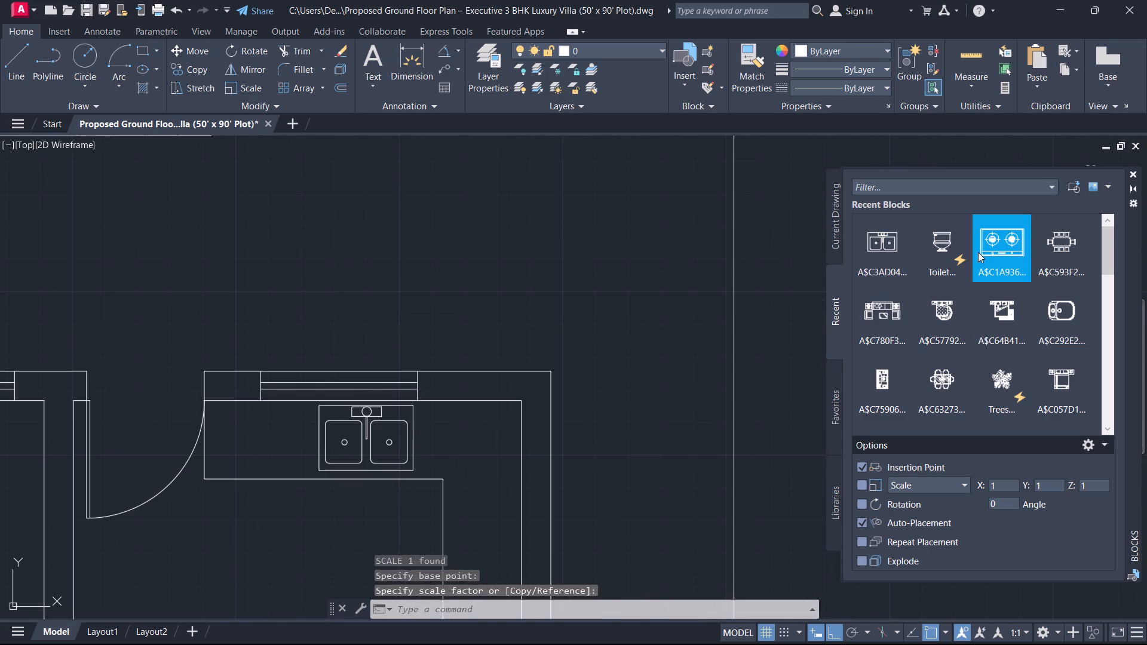
{"action": "middle_click_drag", "start_coordinate": [743, 432], "coordinate": [764, 254]}
{"action": "left_click", "coordinate": [471, 395]}
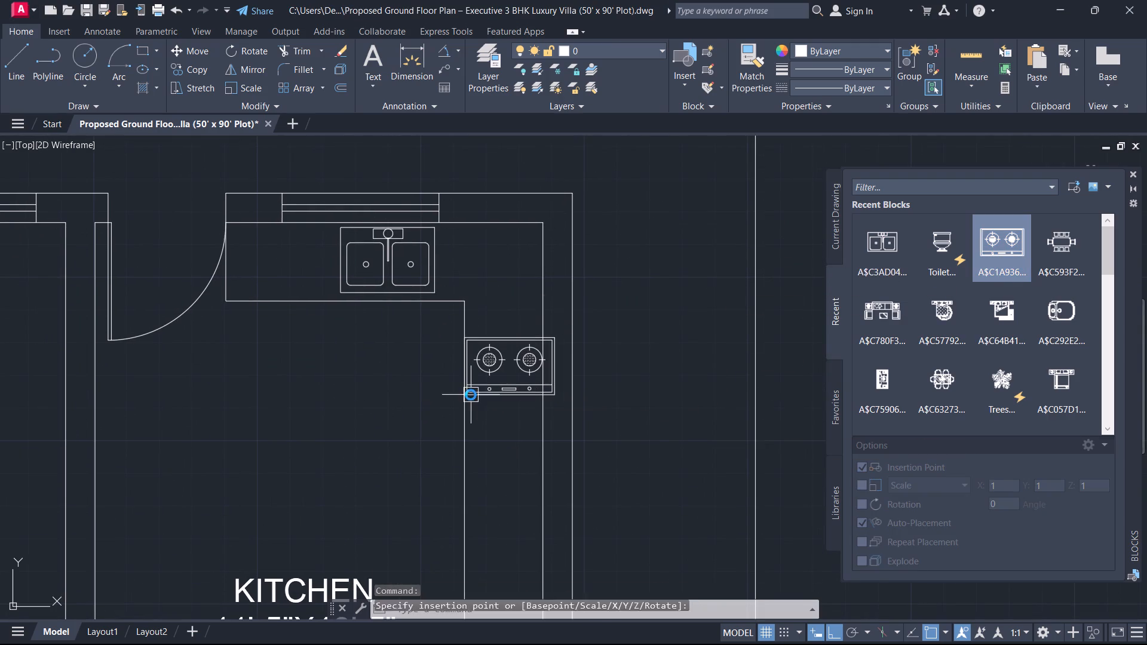
{"action": "key", "text": "Escape"}
Rotate the stove block 90° clockwise so its control strip faces into the kitchen.
{"action": "left_click", "coordinate": [496, 380]}
{"action": "key", "text": "e"}
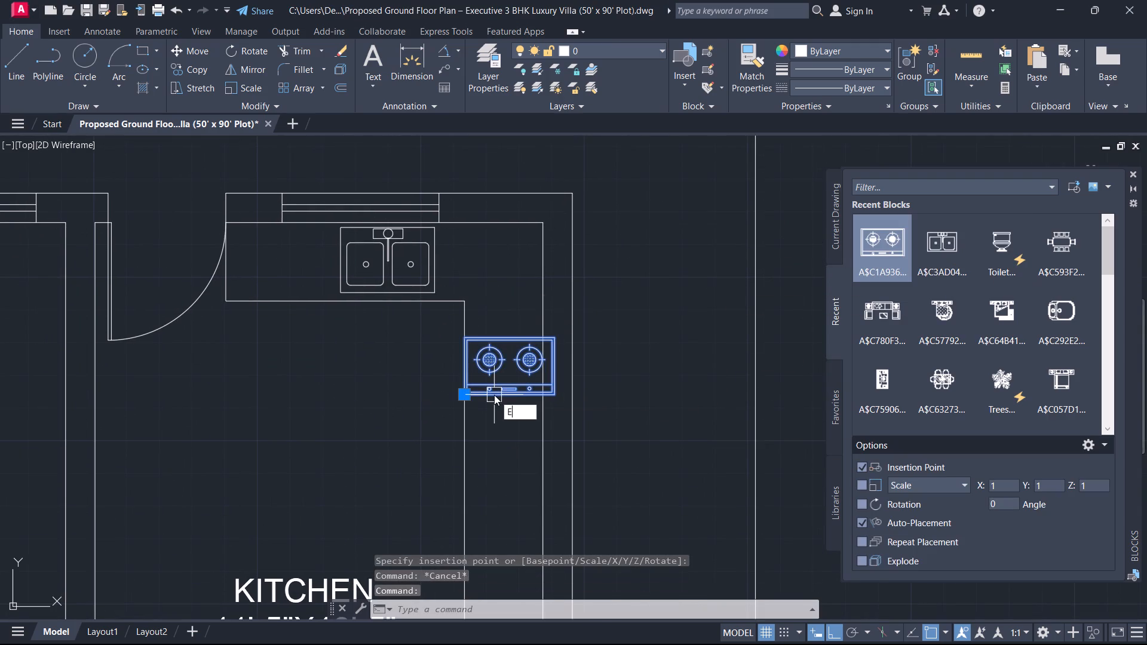
{"action": "key", "text": "BackSpace"}
{"action": "type", "text": "RO"}
{"action": "key", "text": "space"}
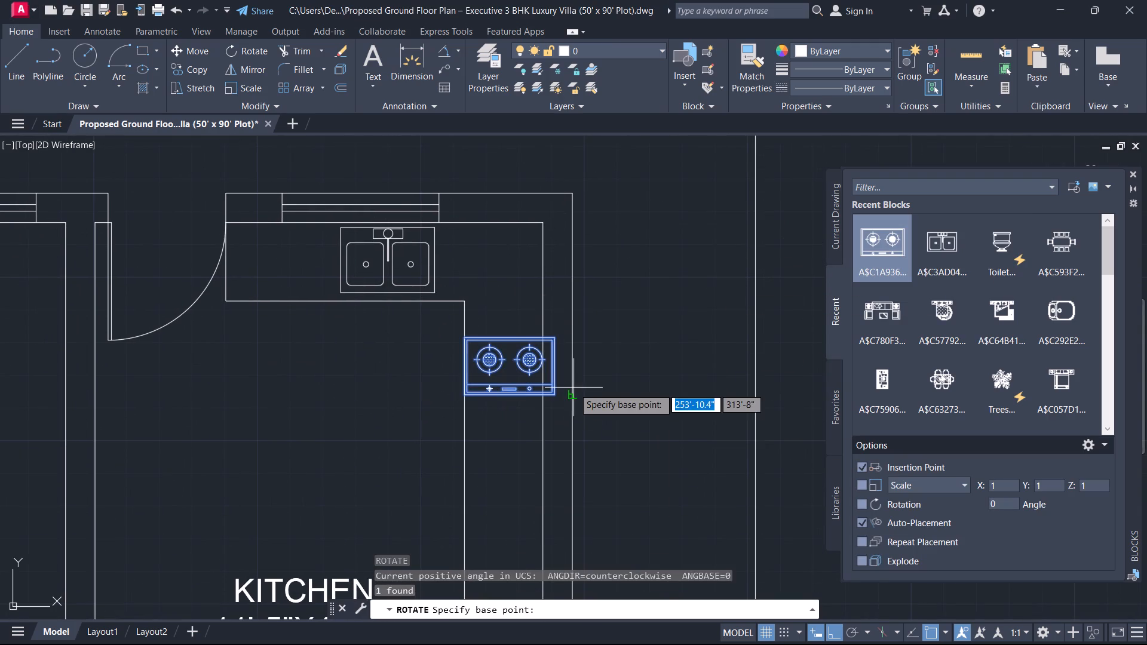
{"action": "scroll", "coordinate": [531, 400], "scroll_direction": "up", "scroll_amount": 2}
{"action": "left_click", "coordinate": [510, 337]}
{"action": "left_click", "coordinate": [489, 449]}
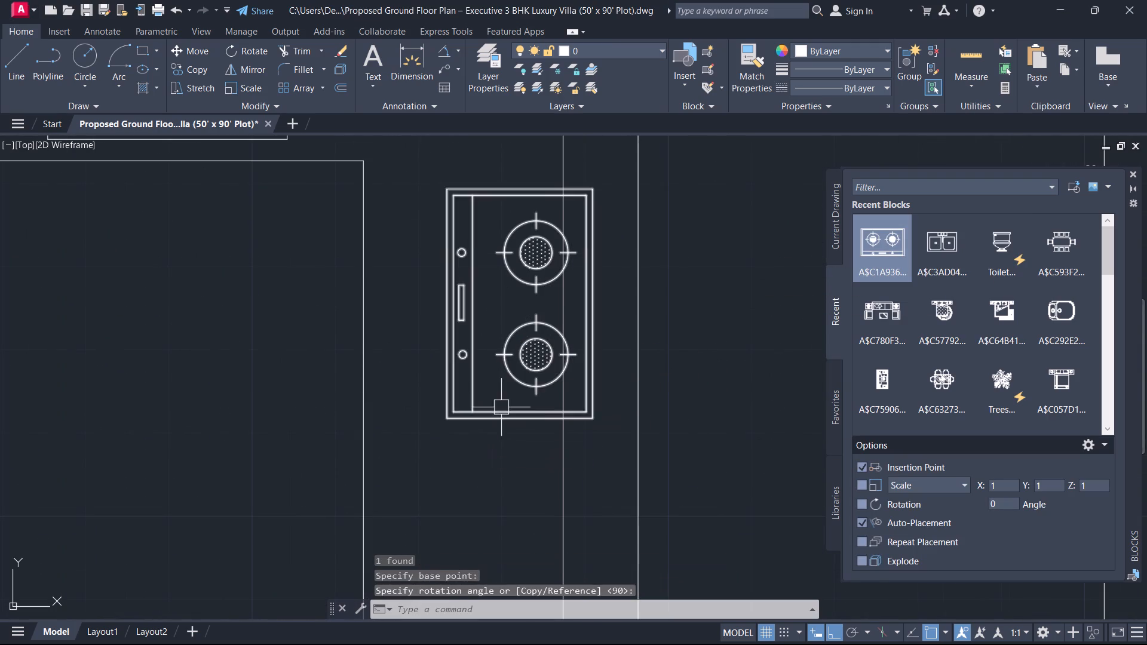
Move the stove freely, with ortho and object snap off, to sit between the east counter's edge and the wall.
{"action": "left_click_drag", "start_coordinate": [501, 407], "coordinate": [493, 405]}
{"action": "key", "text": "m"}
{"action": "key", "text": "space"}
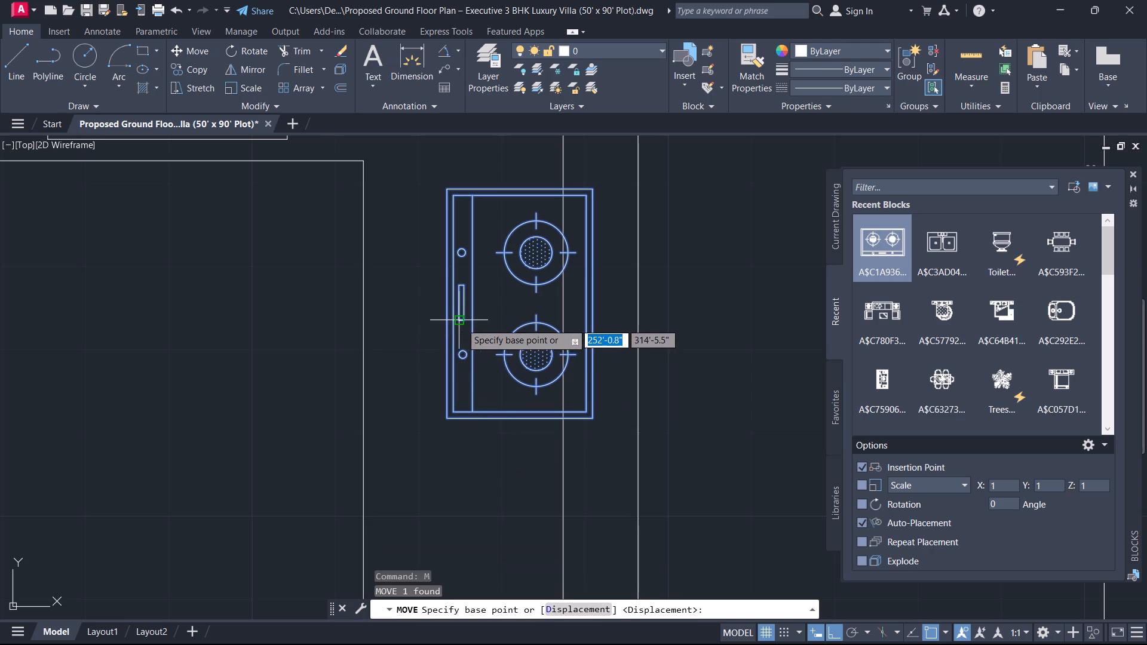
{"action": "key", "text": "Escape"}
{"action": "key", "text": "m"}
{"action": "key", "text": "space"}
{"action": "left_click", "coordinate": [475, 322]}
{"action": "key", "text": "space"}
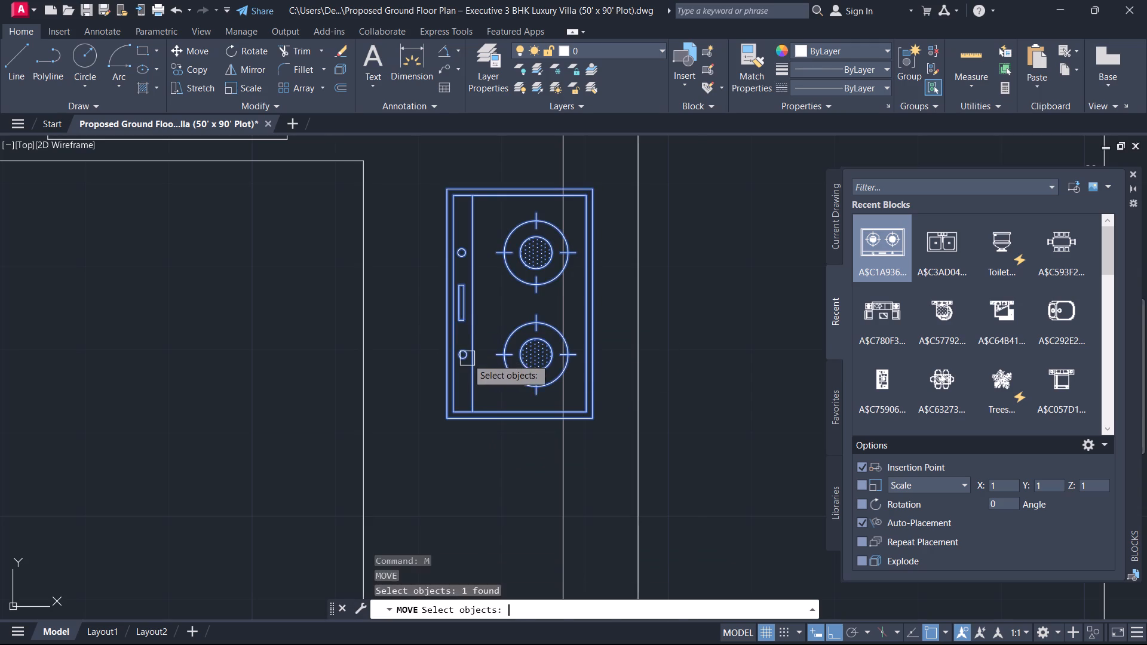
{"action": "left_click", "coordinate": [495, 307]}
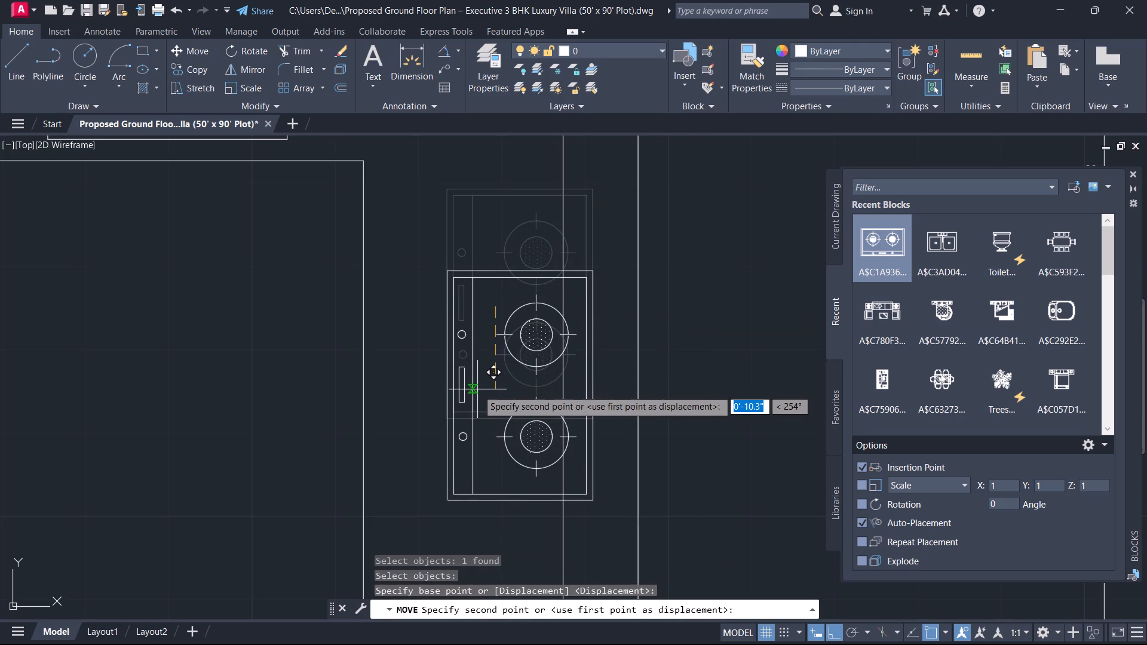
{"action": "key", "text": "F8"}
{"action": "key", "text": "F3"}
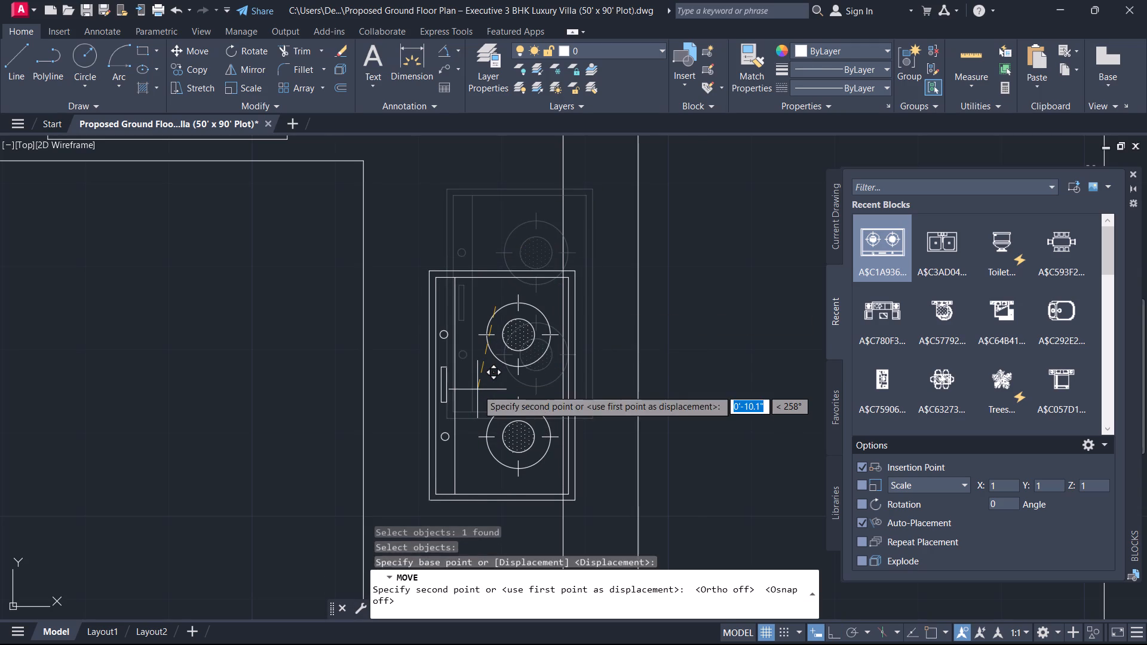
{"action": "scroll", "coordinate": [479, 395], "scroll_direction": "down", "scroll_amount": 1}
{"action": "middle_click_drag", "start_coordinate": [479, 397], "coordinate": [503, 285]}
{"action": "left_click", "coordinate": [480, 366]}
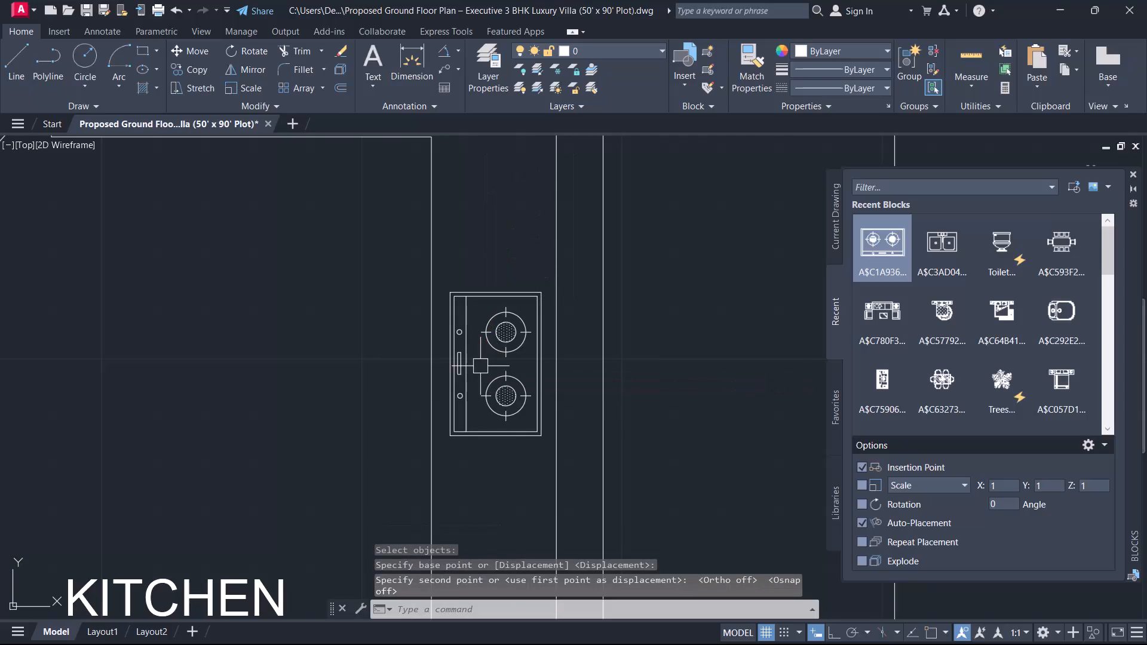
{"action": "key", "text": "Escape"}
{"action": "scroll", "coordinate": [480, 366], "scroll_direction": "down", "scroll_amount": 3}
{"action": "middle_click_drag", "start_coordinate": [481, 366], "coordinate": [540, 272]}
{"action": "key", "text": "F3"}
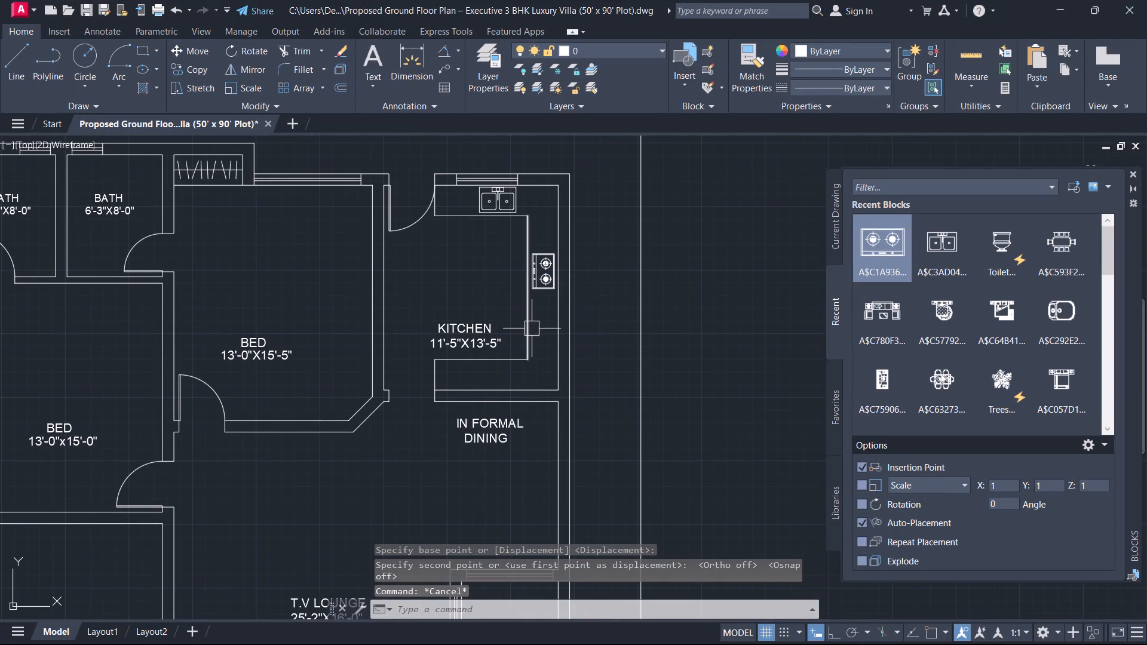
Look through the recent blocks and the plan's living areas for furniture to place.
{"action": "middle_click_drag", "start_coordinate": [530, 362], "coordinate": [599, 287]}
{"action": "scroll", "coordinate": [593, 313], "scroll_direction": "up", "scroll_amount": 2}
{"action": "scroll", "coordinate": [878, 376], "scroll_direction": "up", "scroll_amount": 1}
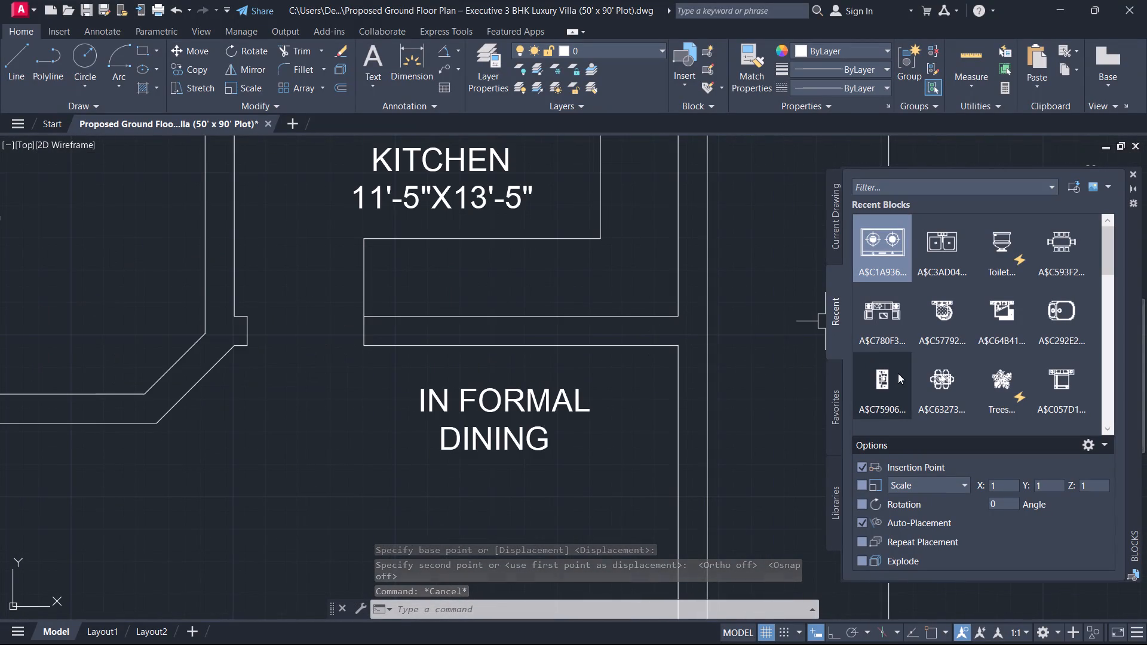
{"action": "scroll", "coordinate": [898, 373], "scroll_direction": "up", "scroll_amount": 5}
{"action": "scroll", "coordinate": [949, 384], "scroll_direction": "down", "scroll_amount": 3}
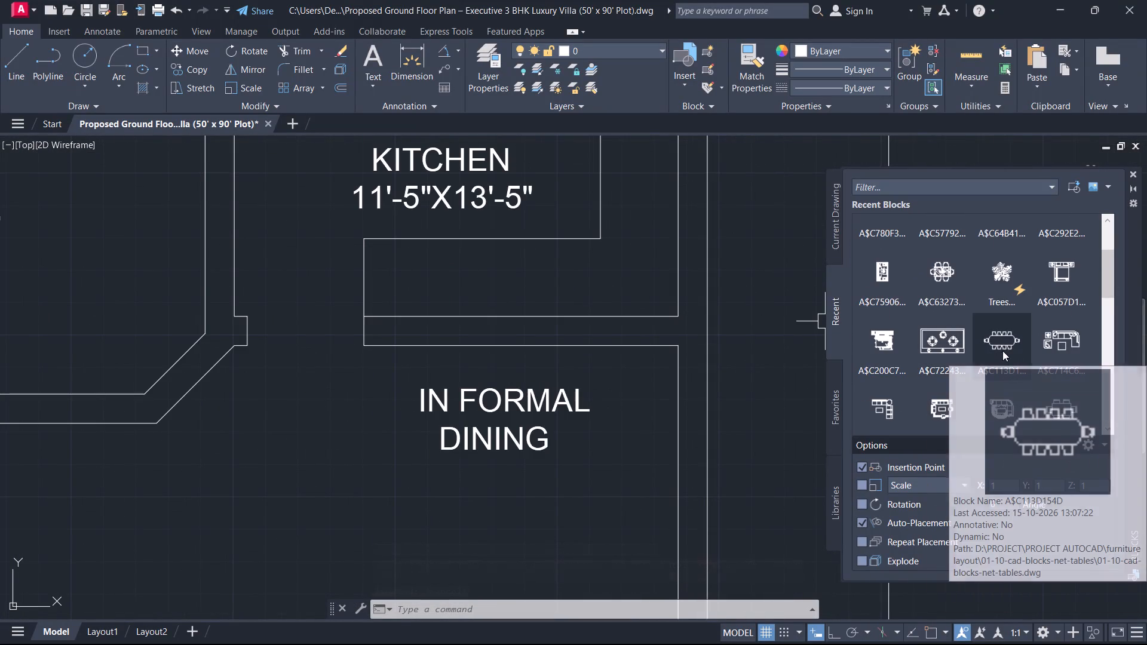
{"action": "scroll", "coordinate": [1004, 349], "scroll_direction": "down", "scroll_amount": 2}
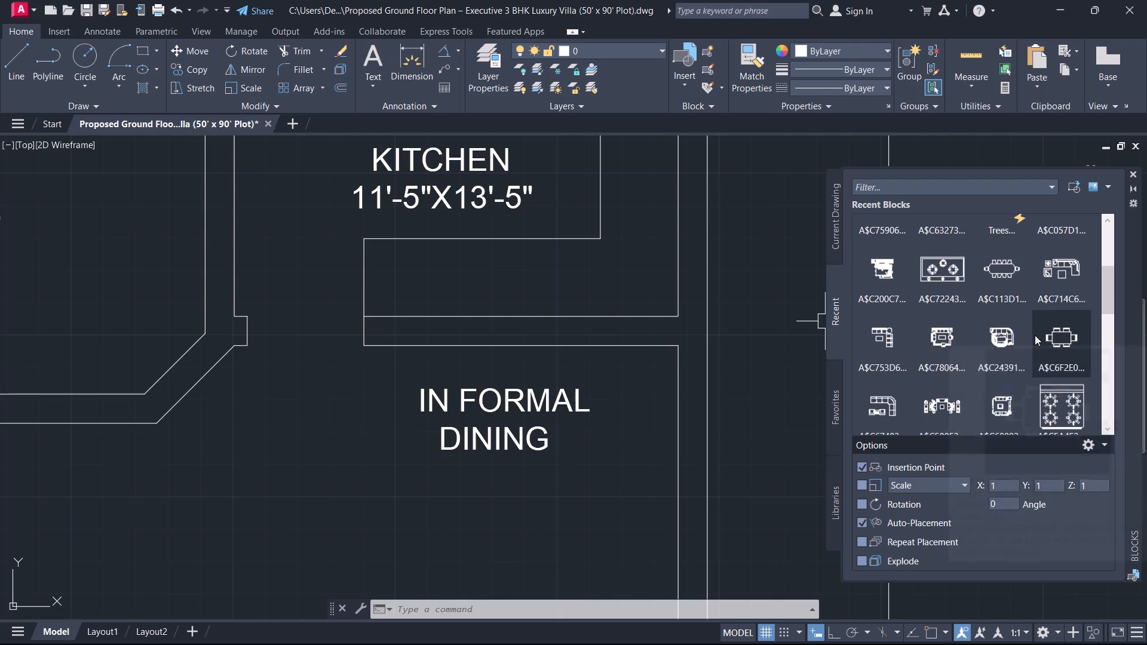
{"action": "scroll", "coordinate": [1035, 335], "scroll_direction": "down", "scroll_amount": 3}
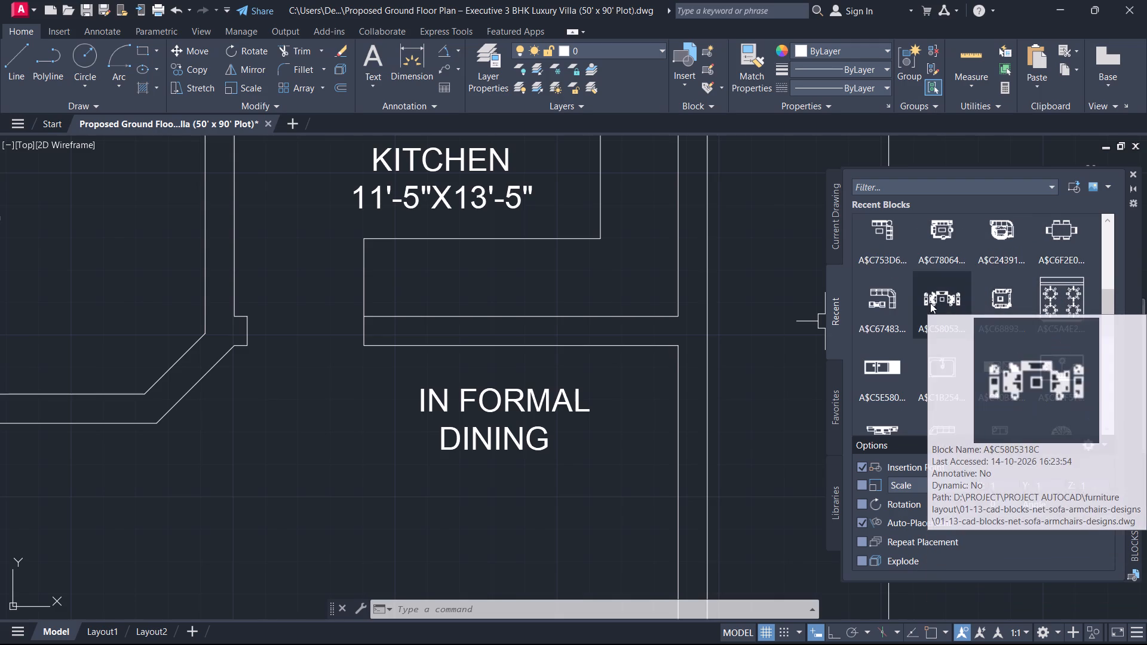
{"action": "scroll", "coordinate": [436, 404], "scroll_direction": "down", "scroll_amount": 4}
{"action": "middle_click_drag", "start_coordinate": [363, 413], "coordinate": [366, 414]}
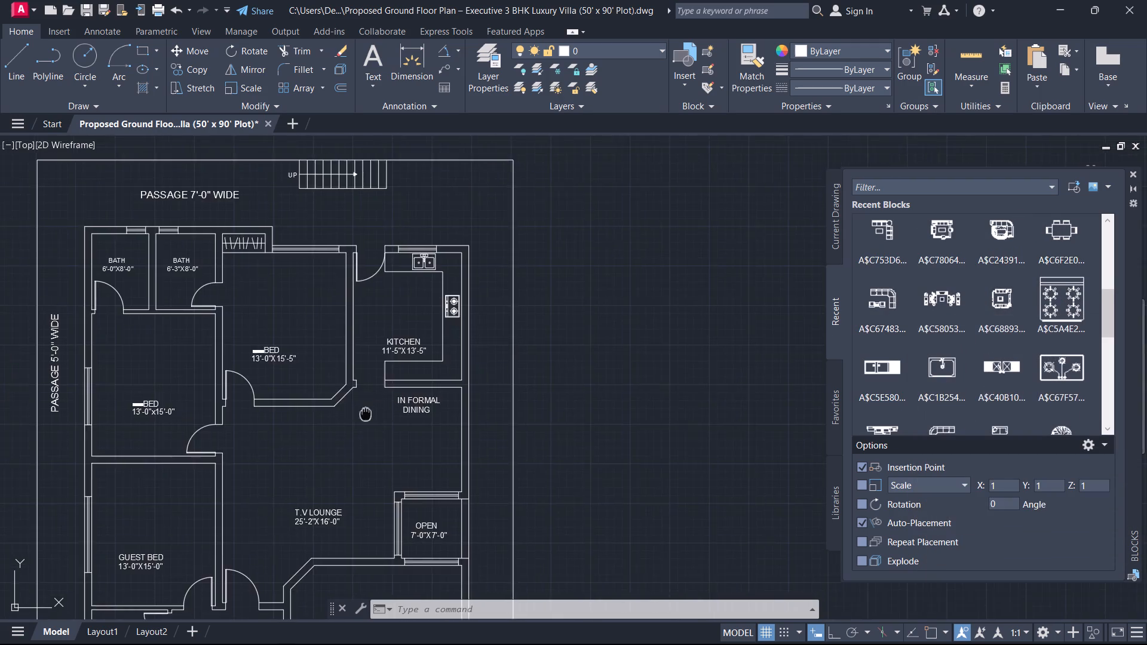
{"action": "middle_click_drag", "start_coordinate": [366, 414], "coordinate": [694, 195]}
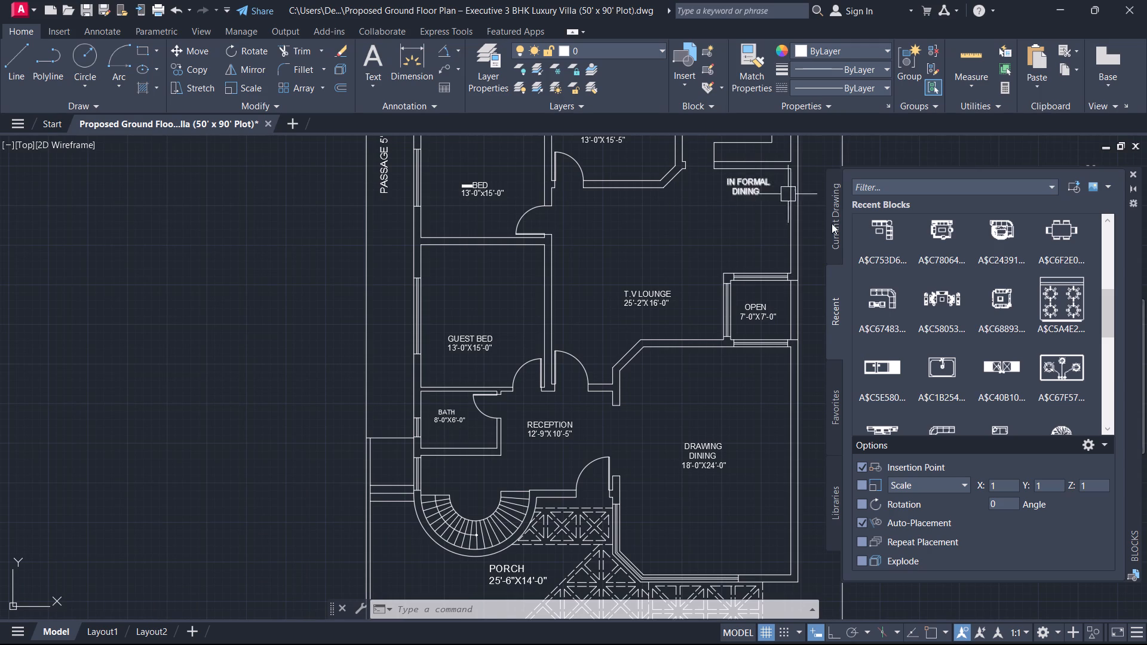
Insert the recent sofa set block with armchairs, side tables and centre table in the empty space west of the plan.
{"action": "scroll", "coordinate": [1004, 302], "scroll_direction": "up", "scroll_amount": 1}
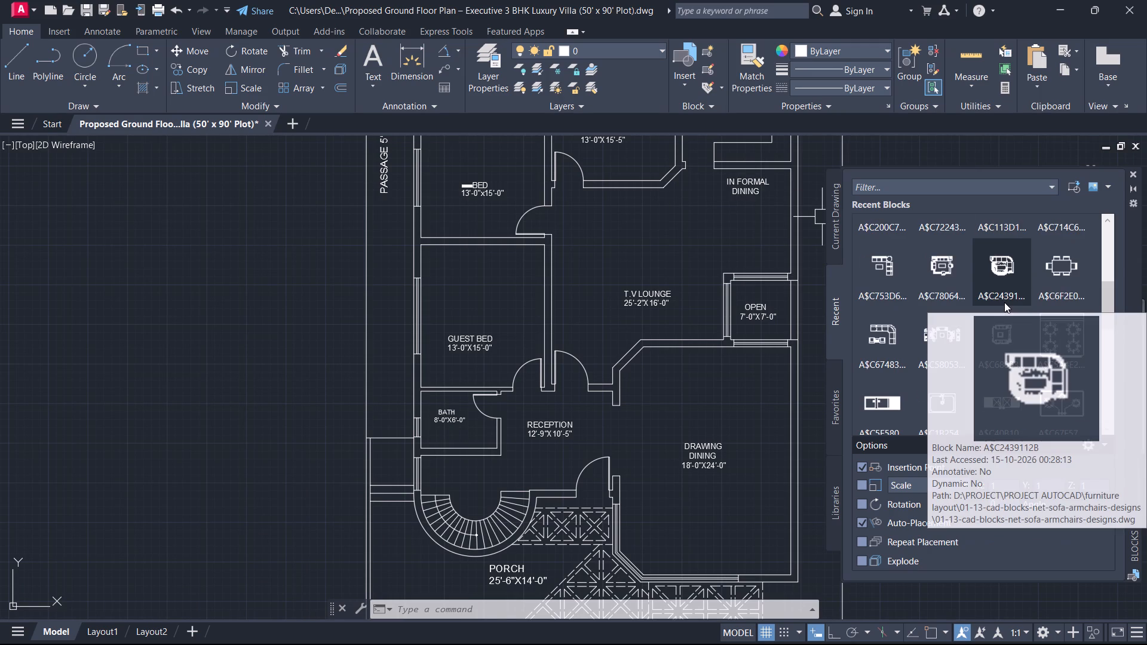
{"action": "left_click", "coordinate": [953, 286]}
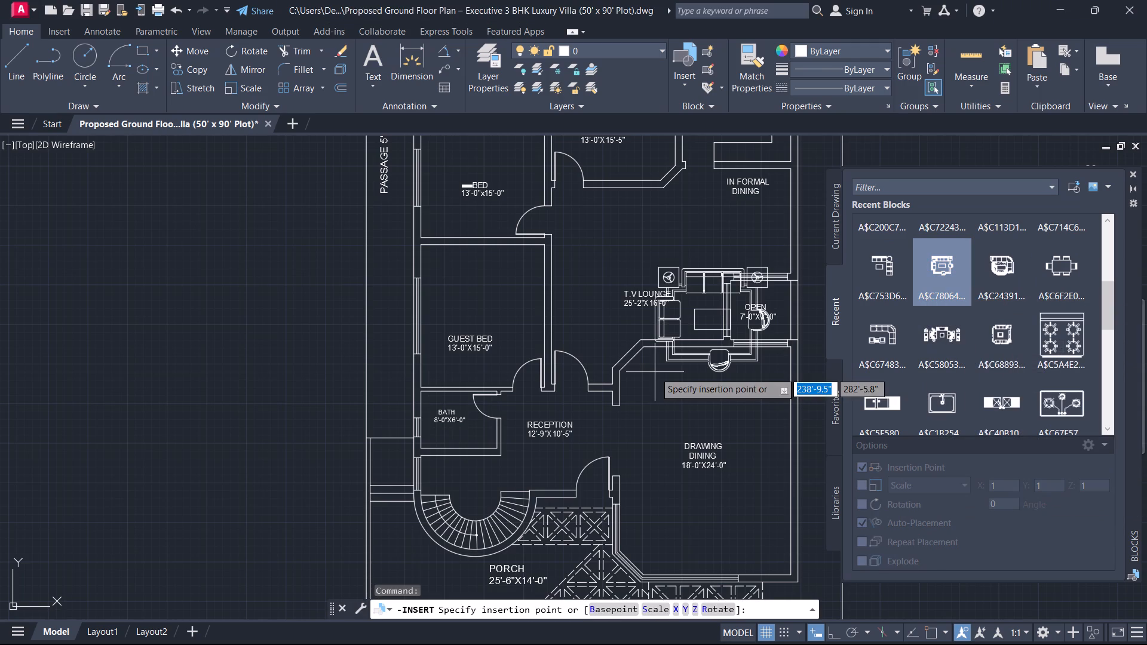
{"action": "scroll", "coordinate": [522, 370], "scroll_direction": "down", "scroll_amount": 1}
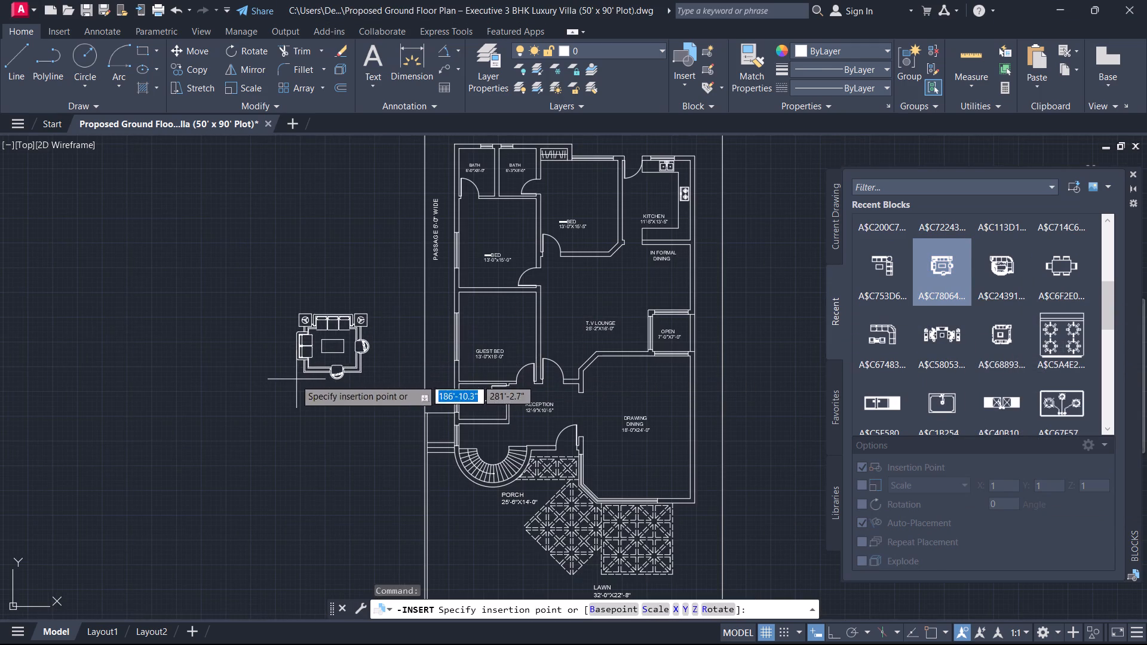
{"action": "left_click", "coordinate": [295, 379]}
{"action": "key", "text": "Escape"}
{"action": "scroll", "coordinate": [347, 350], "scroll_direction": "up", "scroll_amount": 3}
{"action": "middle_click", "coordinate": [344, 350]}
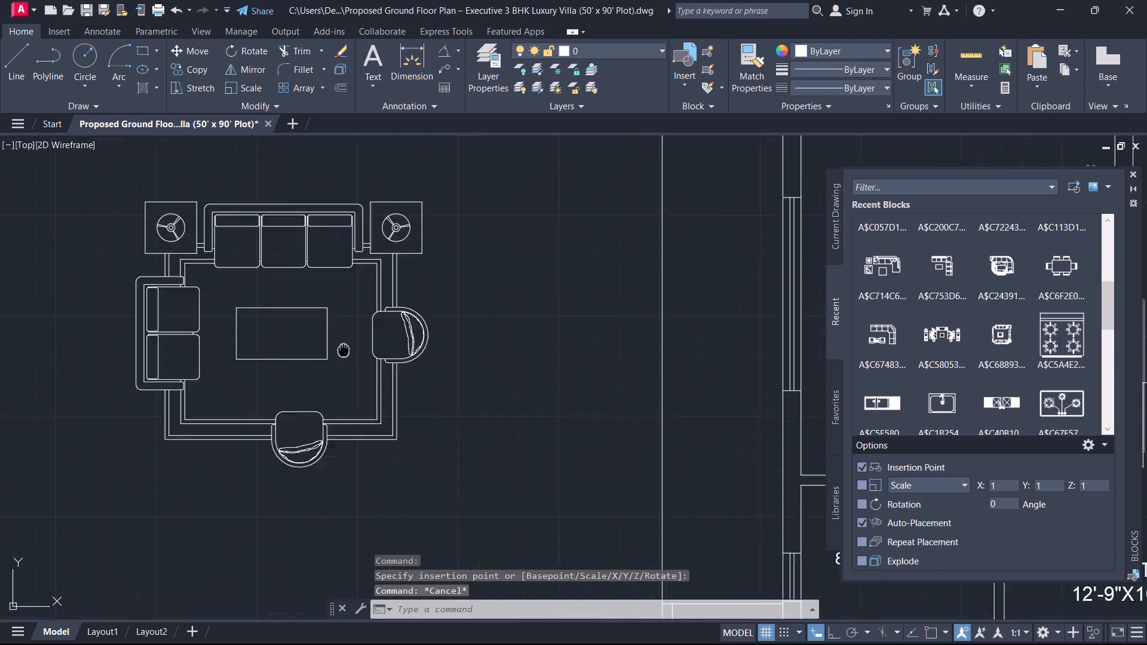
{"action": "scroll", "coordinate": [344, 350], "scroll_direction": "down", "scroll_amount": 3}
{"action": "middle_click", "coordinate": [344, 350]}
{"action": "scroll", "coordinate": [341, 350], "scroll_direction": "up", "scroll_amount": 1}
{"action": "middle_click_drag", "start_coordinate": [341, 350], "coordinate": [320, 342]}
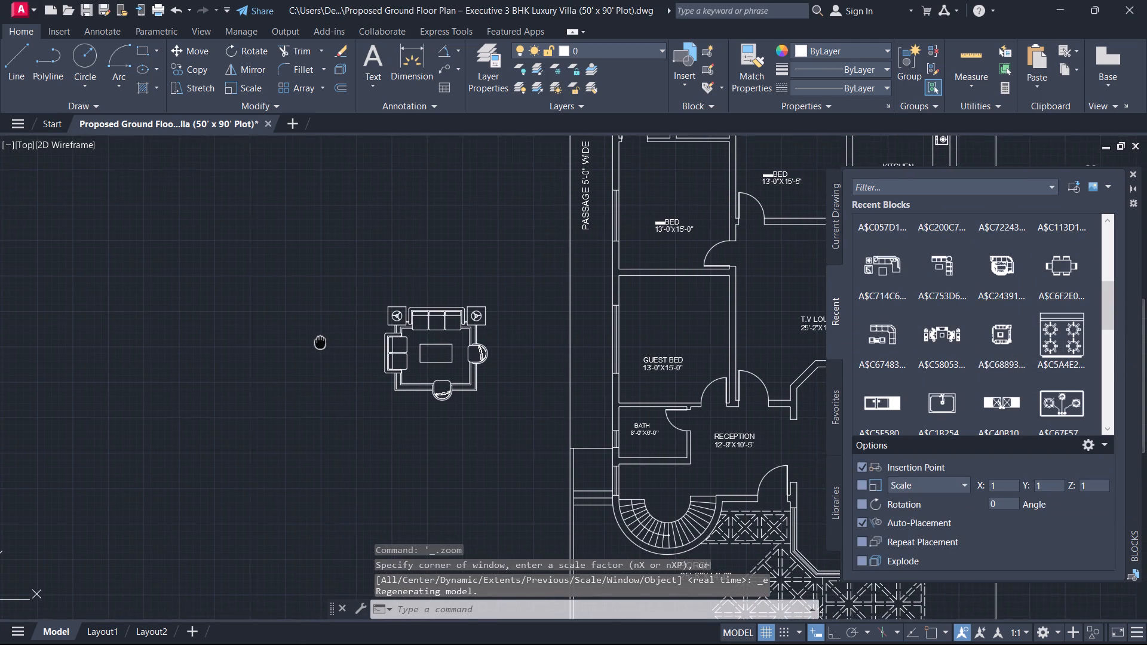
{"action": "middle_click_drag", "start_coordinate": [320, 342], "coordinate": [320, 342]}
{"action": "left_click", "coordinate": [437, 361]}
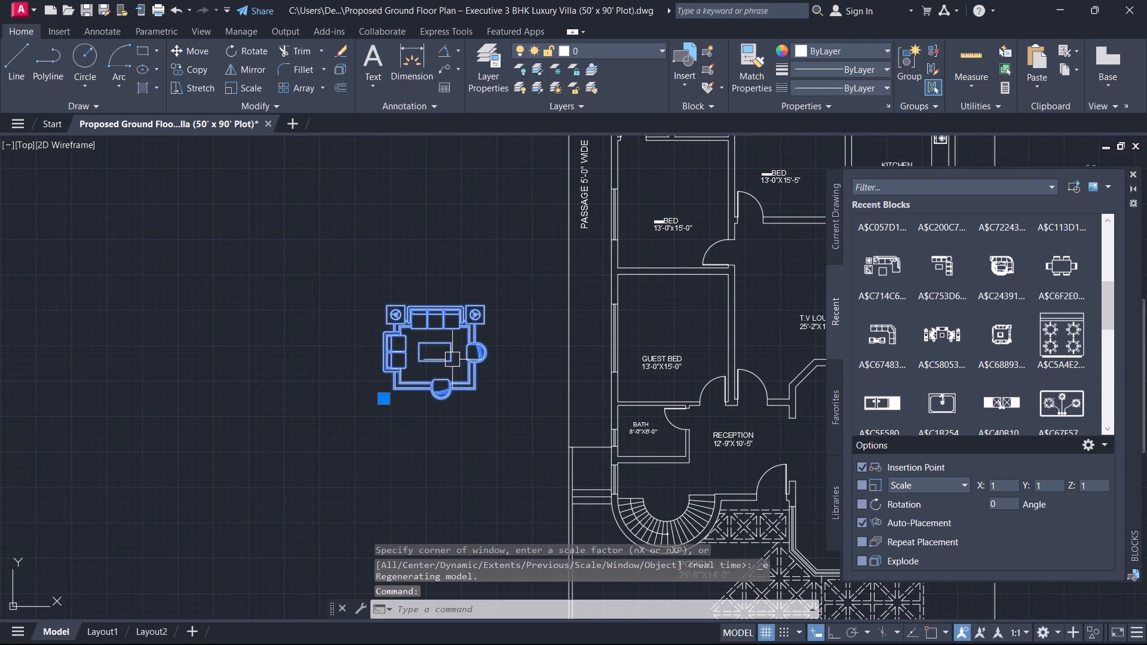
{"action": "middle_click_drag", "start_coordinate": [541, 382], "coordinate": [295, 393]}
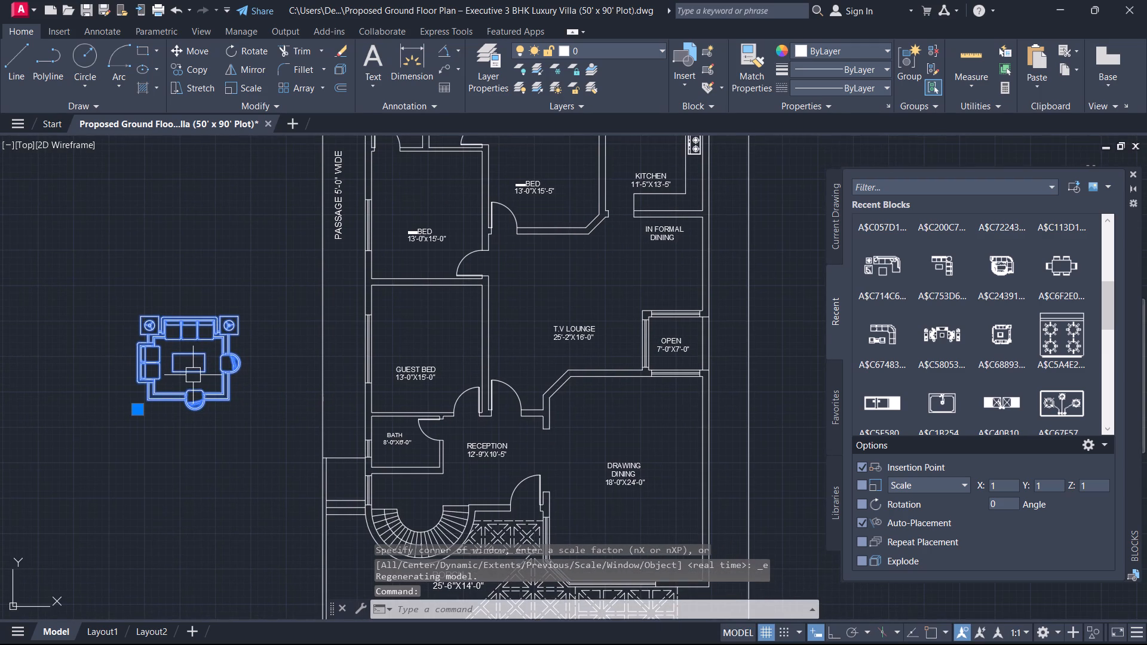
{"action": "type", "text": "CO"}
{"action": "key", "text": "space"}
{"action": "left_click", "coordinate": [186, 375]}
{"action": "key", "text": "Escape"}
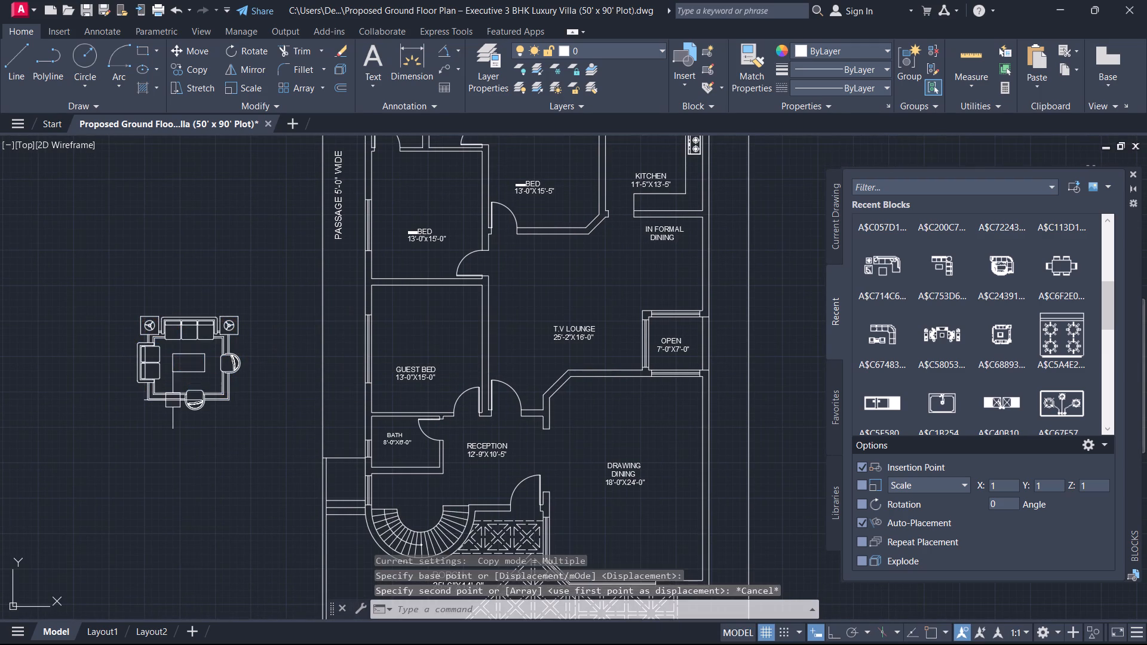
Move the sofa set from outside the plan into the T.V. lounge, around the room label.
{"action": "left_click", "coordinate": [173, 400]}
{"action": "type", "text": "M"}
{"action": "key", "text": "space"}
{"action": "left_click_drag", "start_coordinate": [183, 375], "coordinate": [188, 374]}
{"action": "scroll", "coordinate": [567, 319], "scroll_direction": "up", "scroll_amount": 2}
{"action": "left_click", "coordinate": [579, 338]}
{"action": "key", "text": "Escape"}
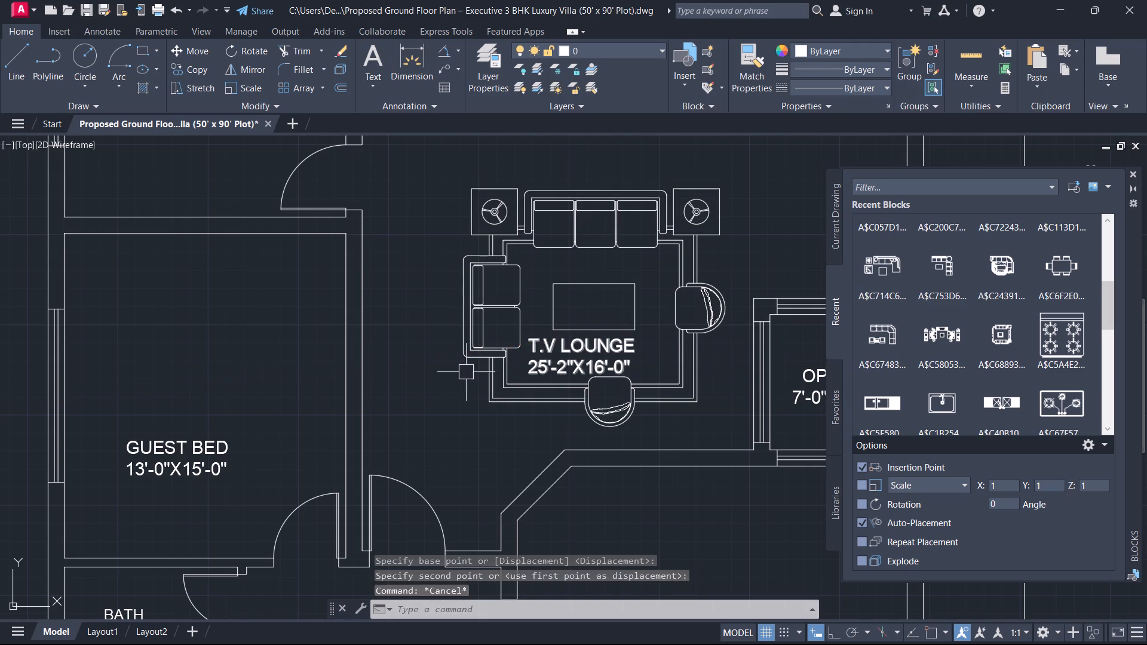
Look through the recent blocks for a dining table suited to the informal dining area.
{"action": "scroll", "coordinate": [532, 355], "scroll_direction": "down", "scroll_amount": 2}
{"action": "middle_click_drag", "start_coordinate": [586, 299], "coordinate": [301, 324]}
{"action": "scroll", "coordinate": [586, 298], "scroll_direction": "up", "scroll_amount": 1}
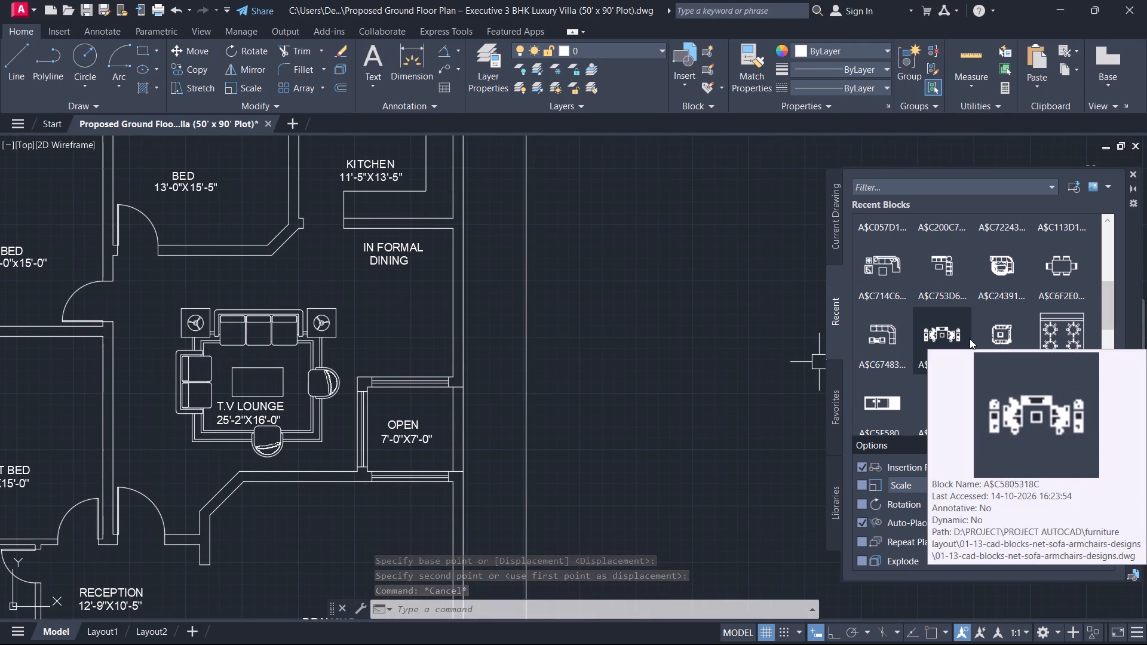
{"action": "scroll", "coordinate": [970, 339], "scroll_direction": "up", "scroll_amount": 2}
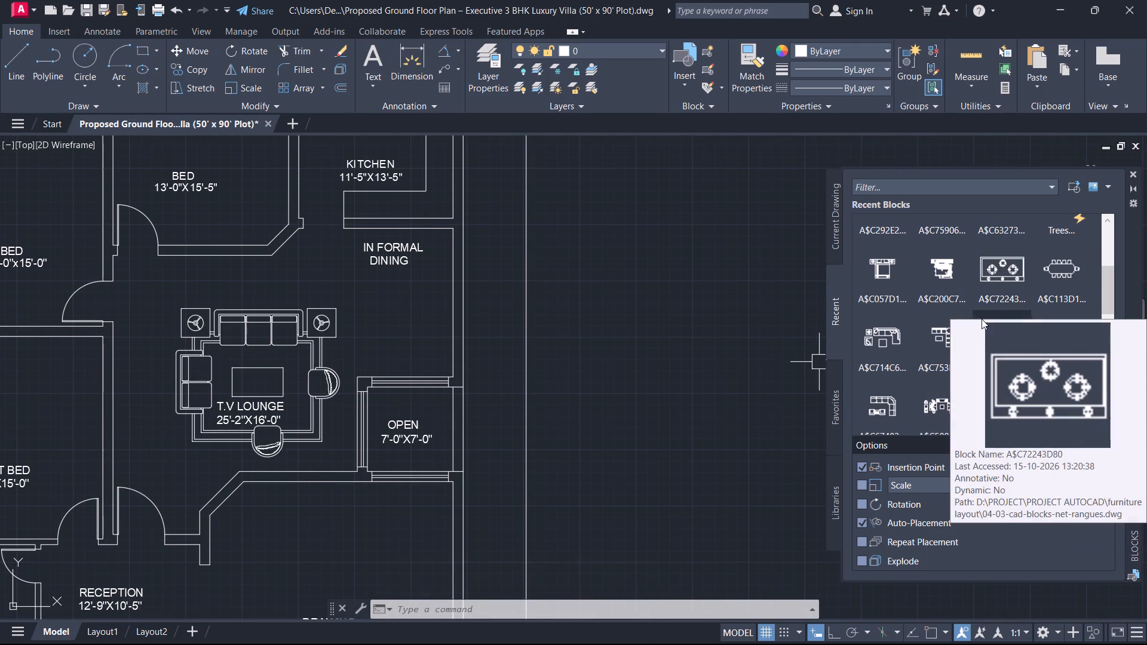
{"action": "scroll", "coordinate": [915, 349], "scroll_direction": "down", "scroll_amount": 2}
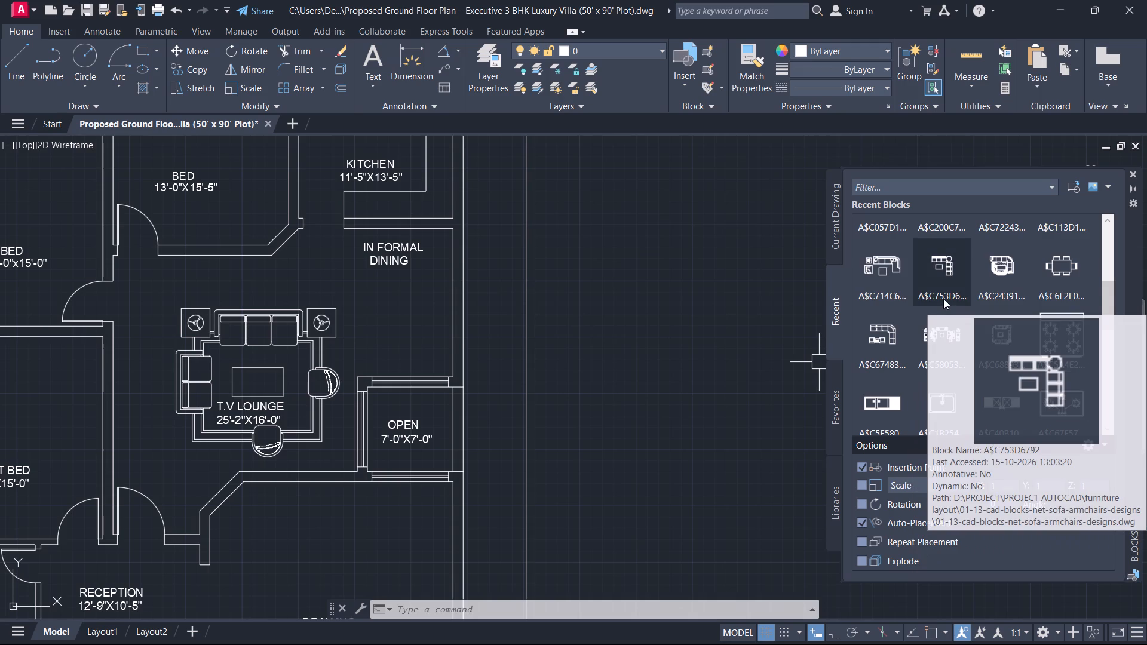
{"action": "scroll", "coordinate": [943, 299], "scroll_direction": "down", "scroll_amount": 4}
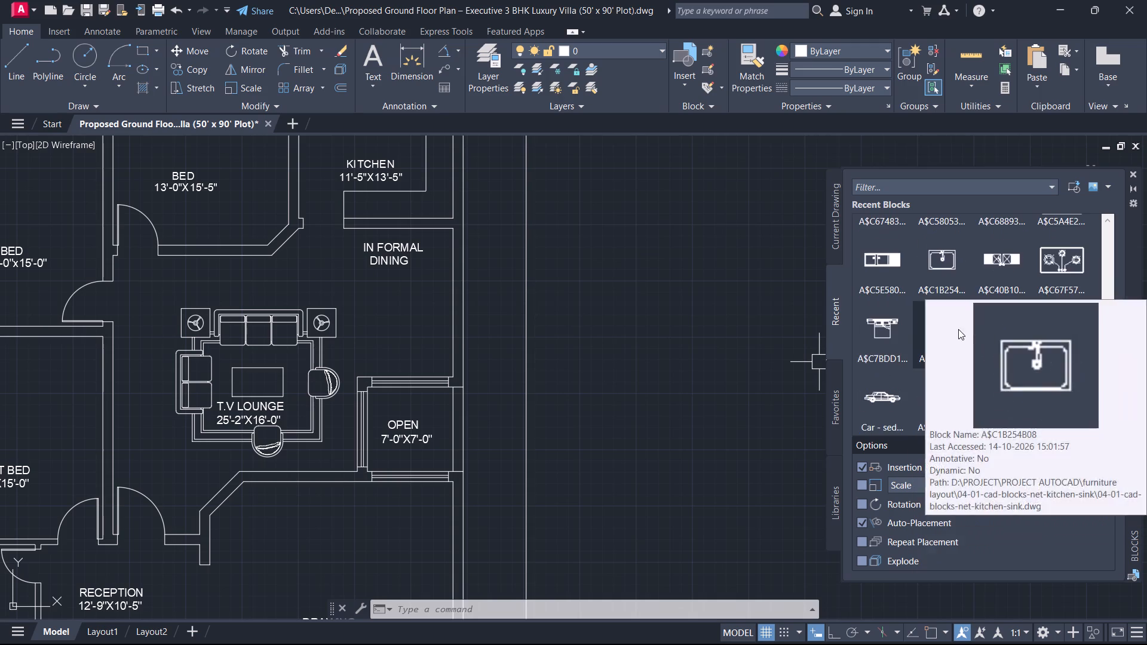
{"action": "scroll", "coordinate": [924, 334], "scroll_direction": "down", "scroll_amount": 2}
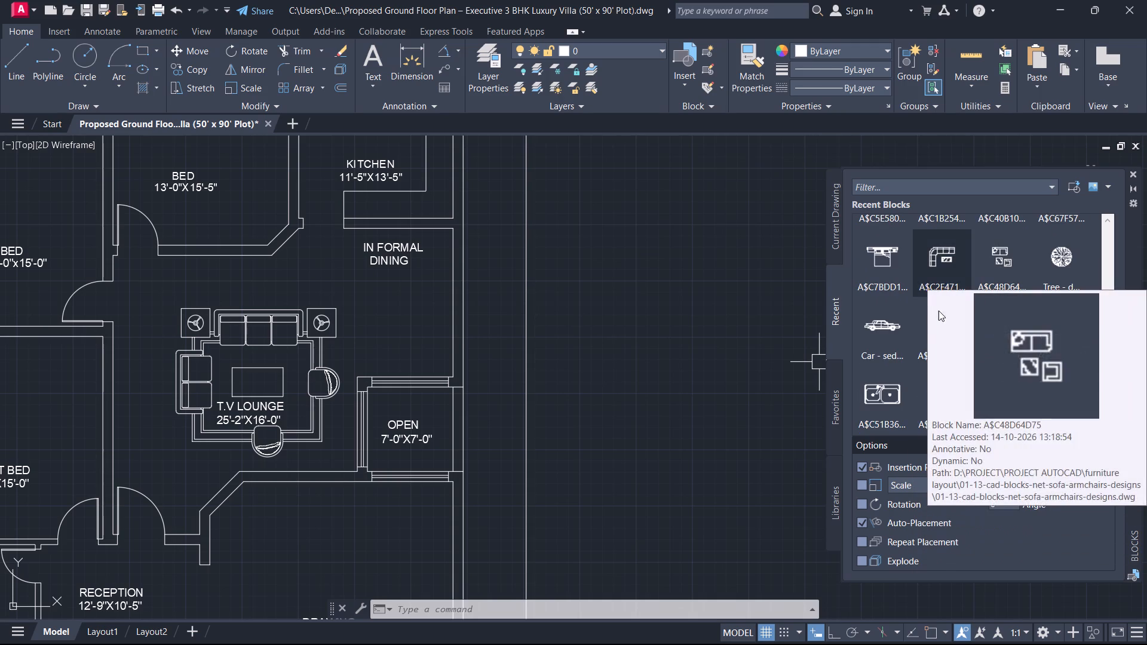
{"action": "scroll", "coordinate": [931, 322], "scroll_direction": "down", "scroll_amount": 2}
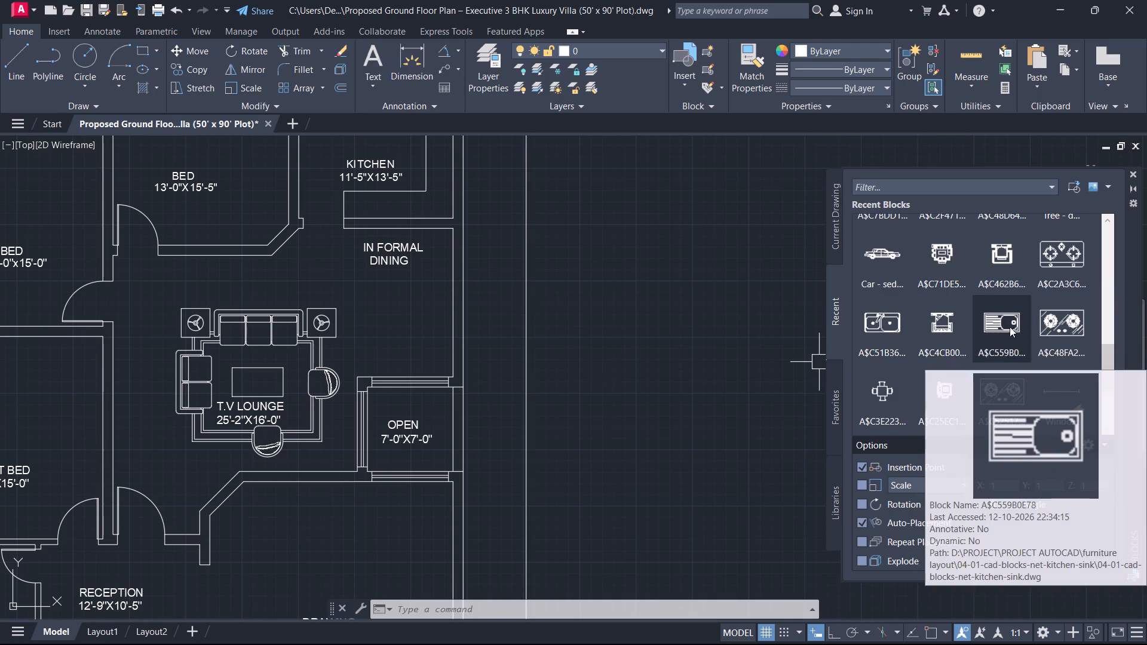
{"action": "scroll", "coordinate": [1010, 327], "scroll_direction": "down", "scroll_amount": 2}
{"action": "scroll", "coordinate": [957, 364], "scroll_direction": "down", "scroll_amount": 2}
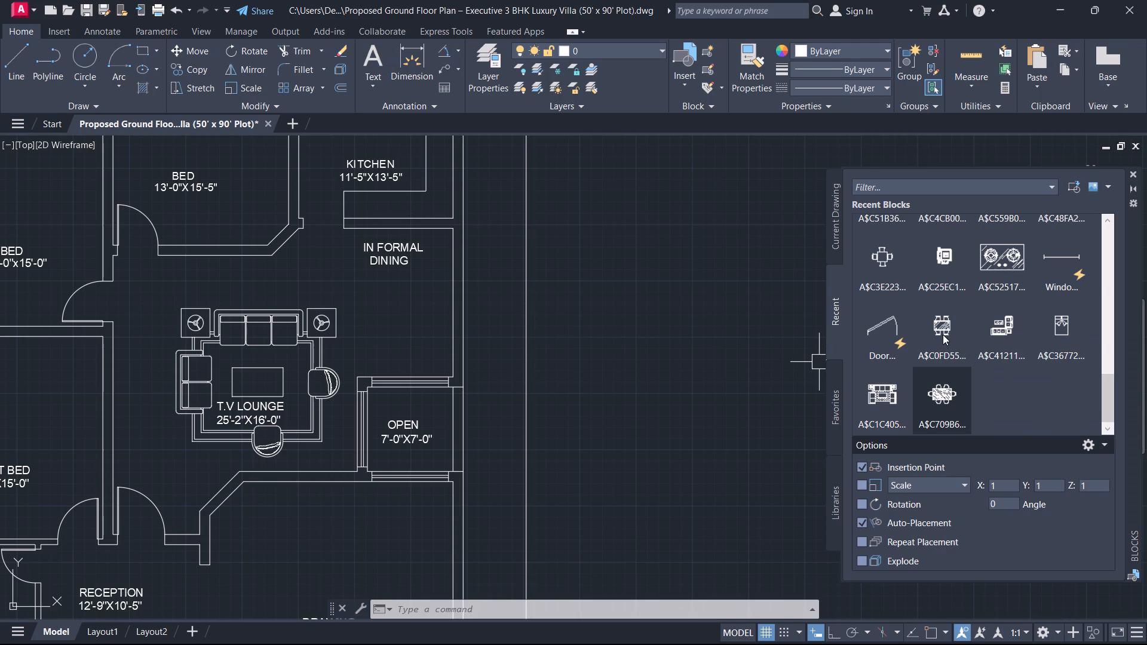
Insert the recent dining table block with four chairs (A$C0FD55…) in the empty space east of the plot boundary.
{"action": "left_click", "coordinate": [943, 334]}
{"action": "key", "text": "Escape"}
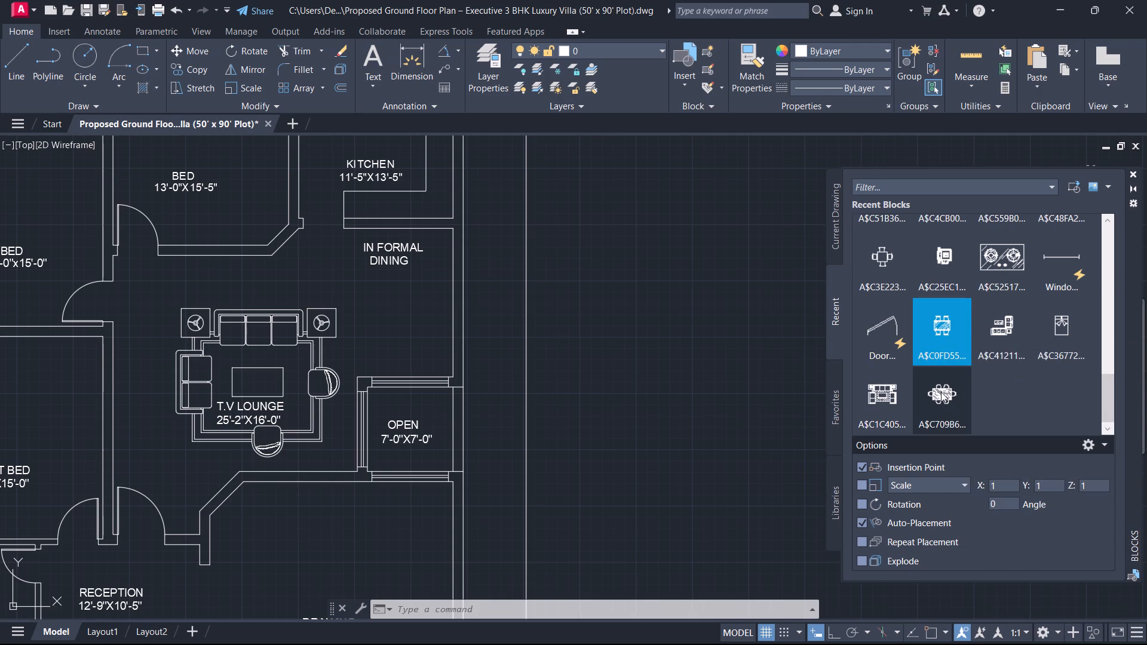
{"action": "left_click", "coordinate": [962, 336]}
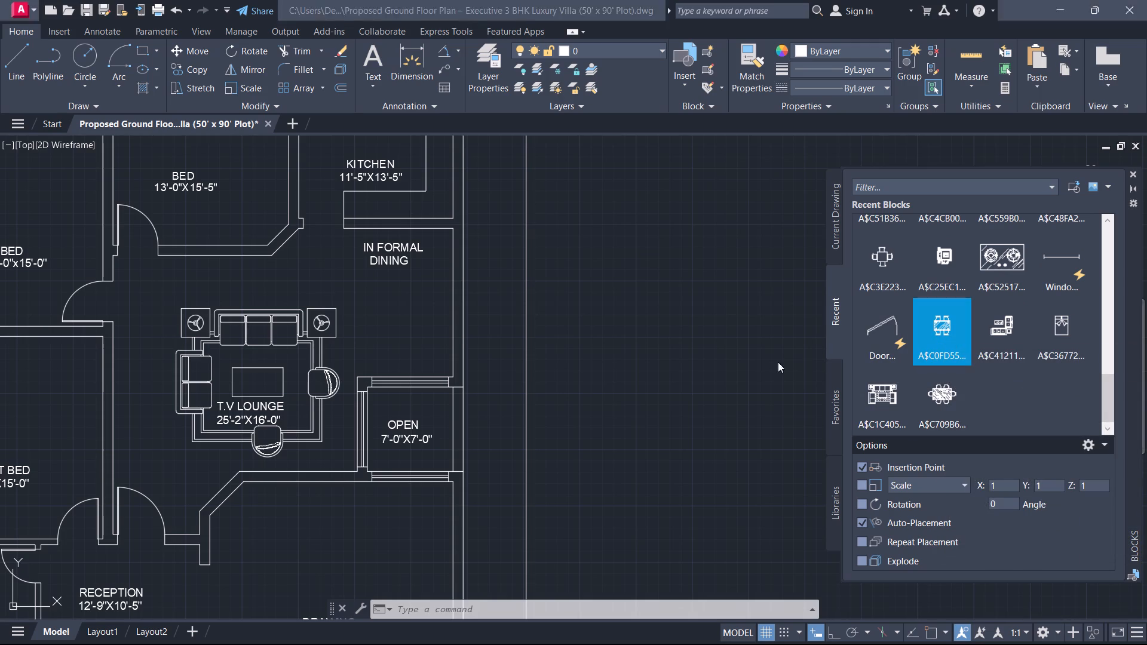
{"action": "scroll", "coordinate": [605, 340], "scroll_direction": "down", "scroll_amount": 1}
{"action": "left_click", "coordinate": [622, 348]}
Scale up the tiny dining table block freehand by a factor of about 21.
{"action": "scroll", "coordinate": [622, 348], "scroll_direction": "up", "scroll_amount": 3}
{"action": "left_click", "coordinate": [600, 317]}
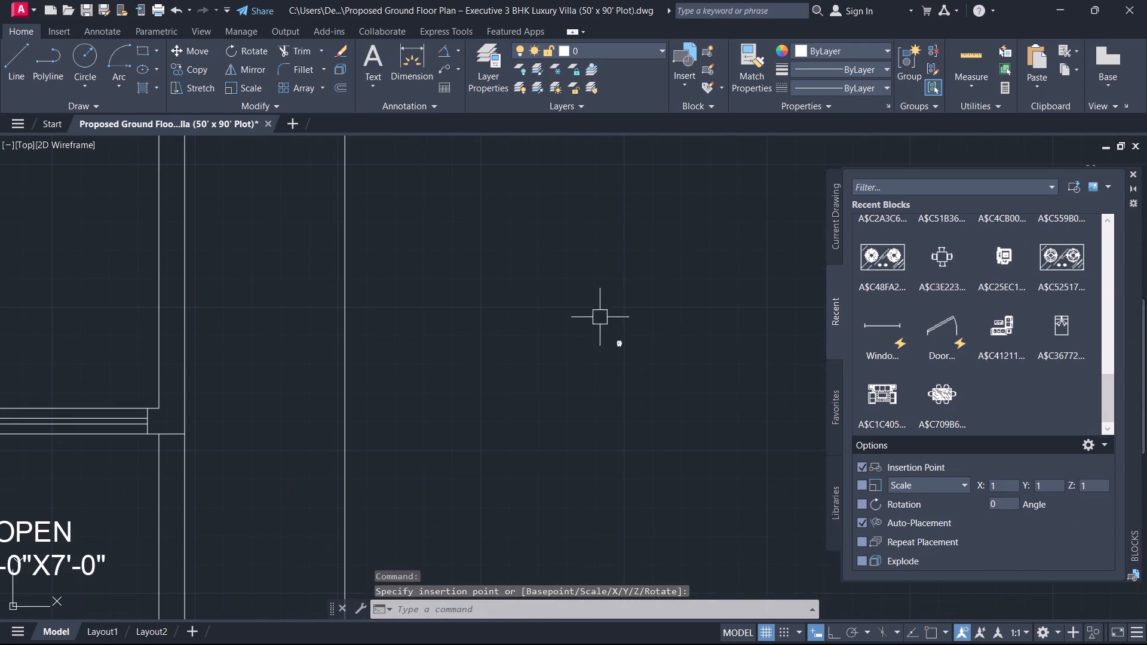
{"action": "left_click", "coordinate": [646, 362]}
{"action": "type", "text": "SC"}
{"action": "key", "text": "space"}
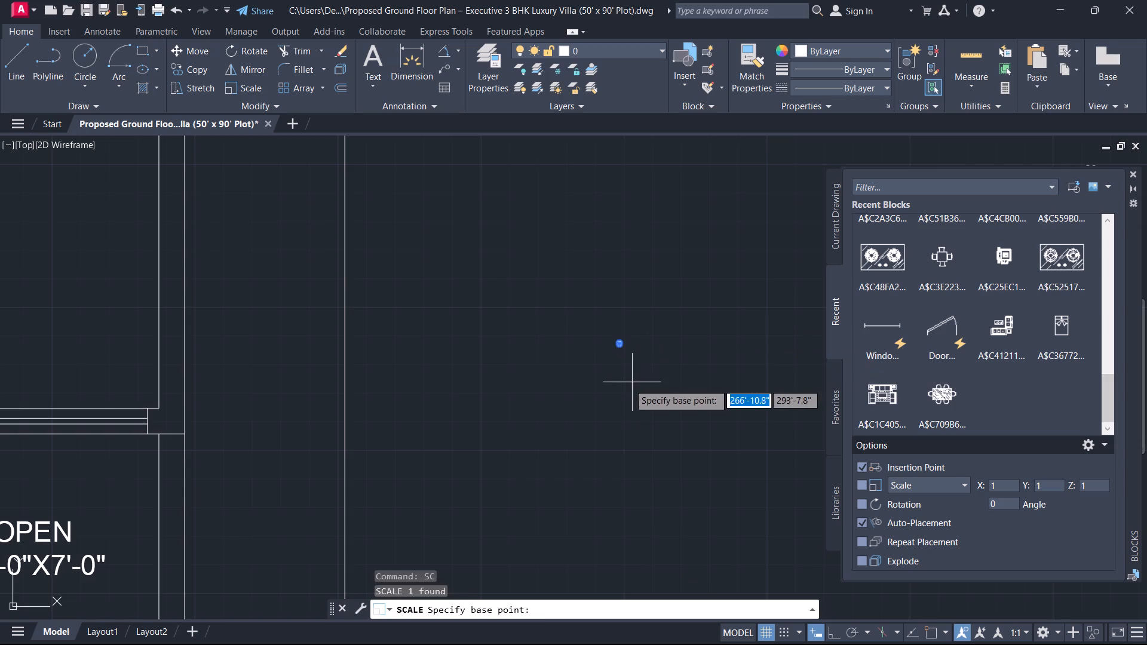
{"action": "left_click", "coordinate": [628, 383]}
{"action": "scroll", "coordinate": [686, 346], "scroll_direction": "down", "scroll_amount": 2}
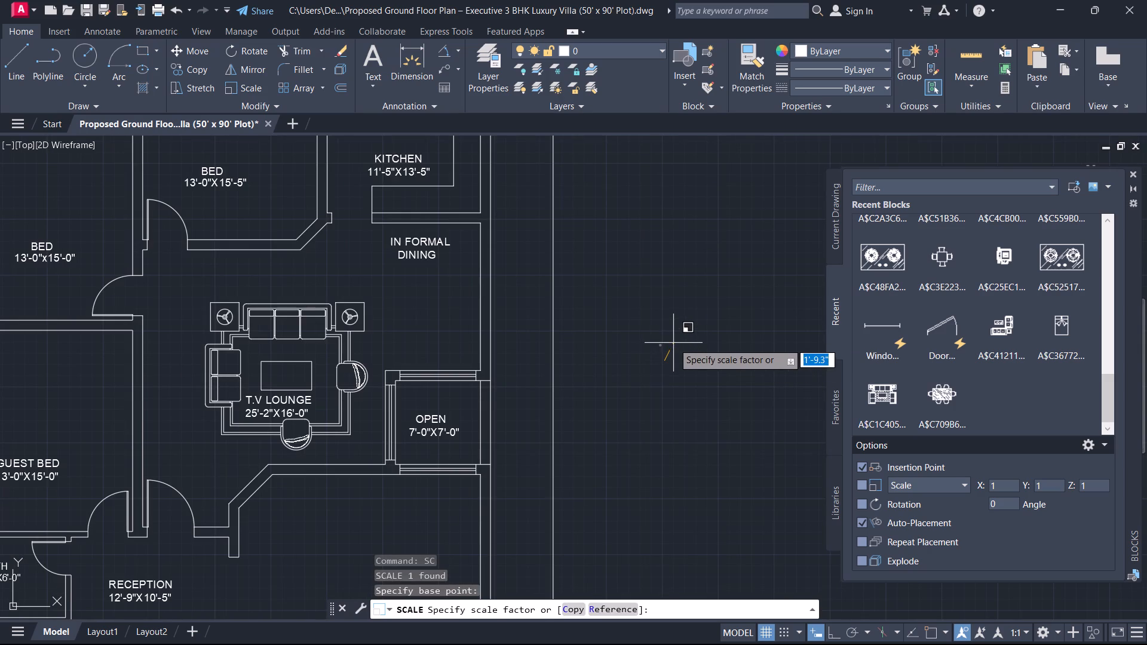
{"action": "left_click", "coordinate": [673, 343]}
Move the dining set away from the plot boundary into the clear space farther east, level with the kitchen's south end.
{"action": "scroll", "coordinate": [667, 329], "scroll_direction": "down", "scroll_amount": 3}
{"action": "middle_click_drag", "start_coordinate": [659, 314], "coordinate": [645, 437]}
{"action": "scroll", "coordinate": [643, 422], "scroll_direction": "up", "scroll_amount": 3}
{"action": "left_click_drag", "start_coordinate": [640, 348], "coordinate": [637, 340]}
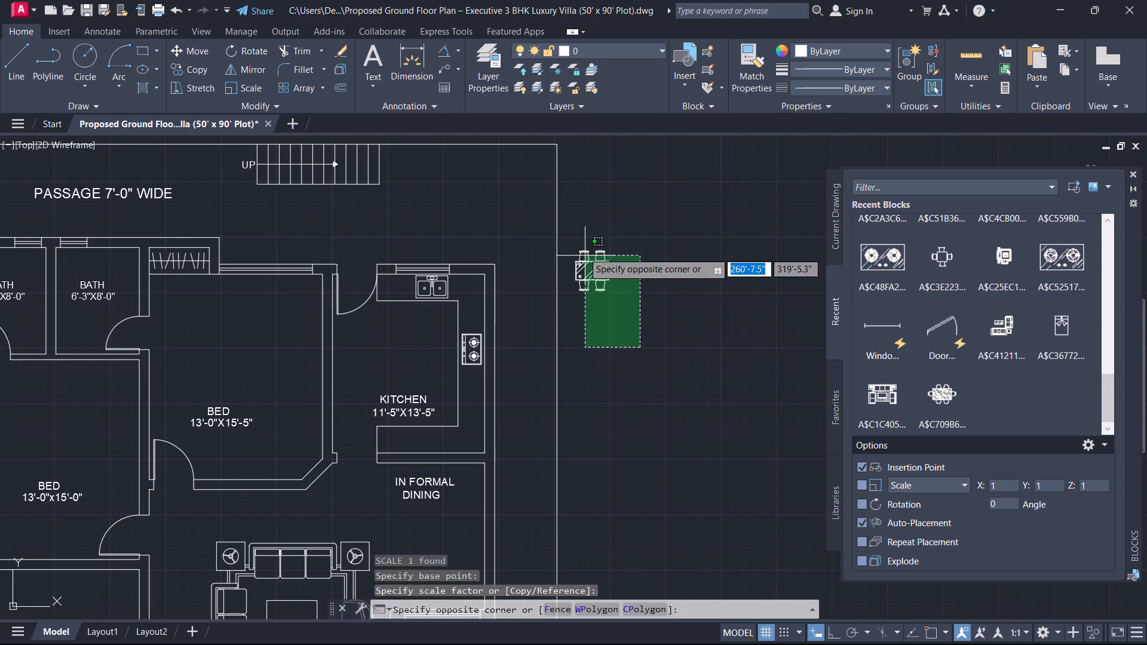
{"action": "left_click", "coordinate": [579, 244]}
{"action": "type", "text": "M"}
{"action": "key", "text": "space"}
{"action": "left_click", "coordinate": [578, 243]}
{"action": "left_click", "coordinate": [678, 446]}
{"action": "key", "text": "Escape"}
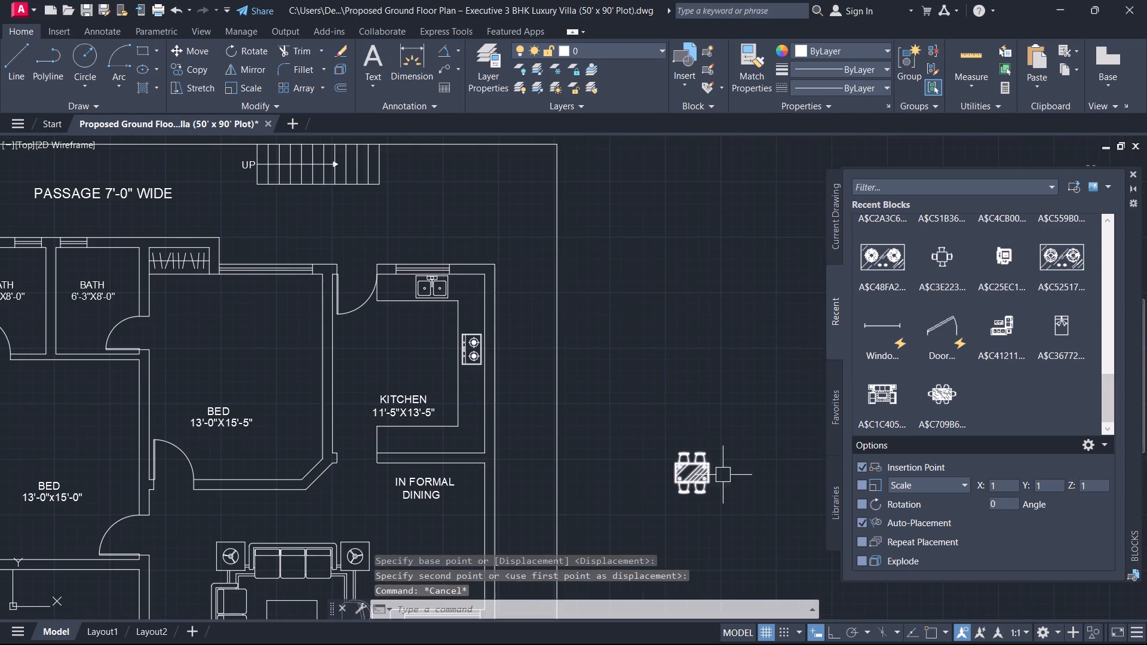
Scale the dining set up again by a factor of about 2, from a base point on its table.
{"action": "middle_click_drag", "start_coordinate": [729, 480], "coordinate": [669, 302]}
{"action": "scroll", "coordinate": [673, 307], "scroll_direction": "down", "scroll_amount": 2}
{"action": "middle_click_drag", "start_coordinate": [643, 269], "coordinate": [636, 259]}
{"action": "scroll", "coordinate": [636, 259], "scroll_direction": "up", "scroll_amount": 2}
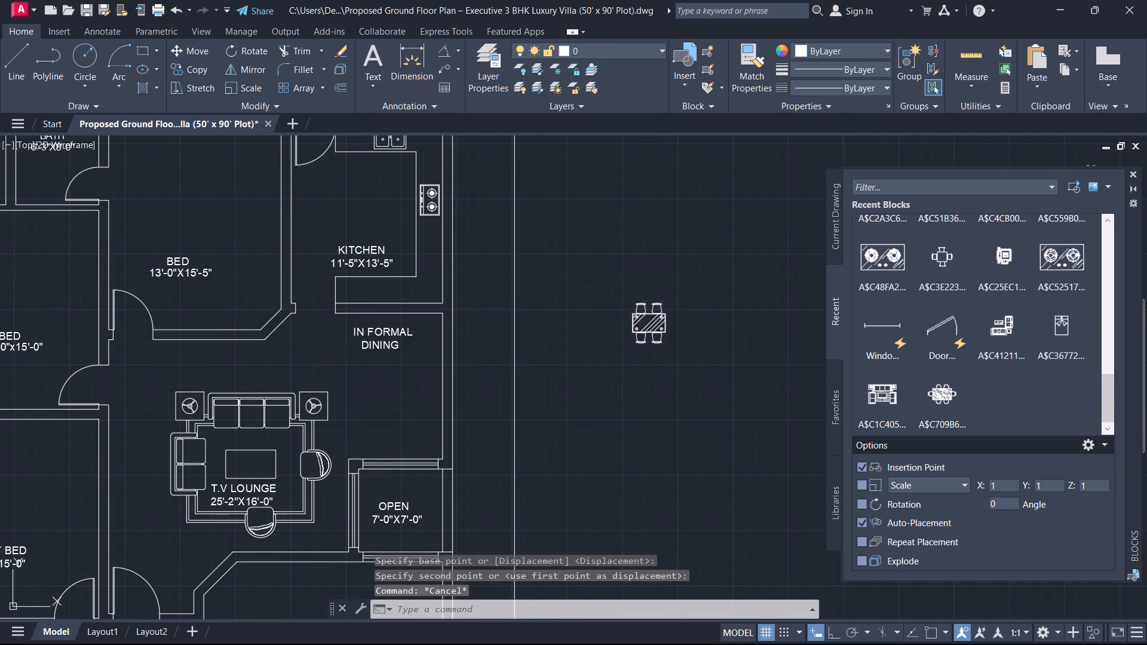
{"action": "left_click", "coordinate": [658, 326]}
{"action": "type", "text": "SC"}
{"action": "key", "text": "space"}
{"action": "scroll", "coordinate": [654, 356], "scroll_direction": "up", "scroll_amount": 2}
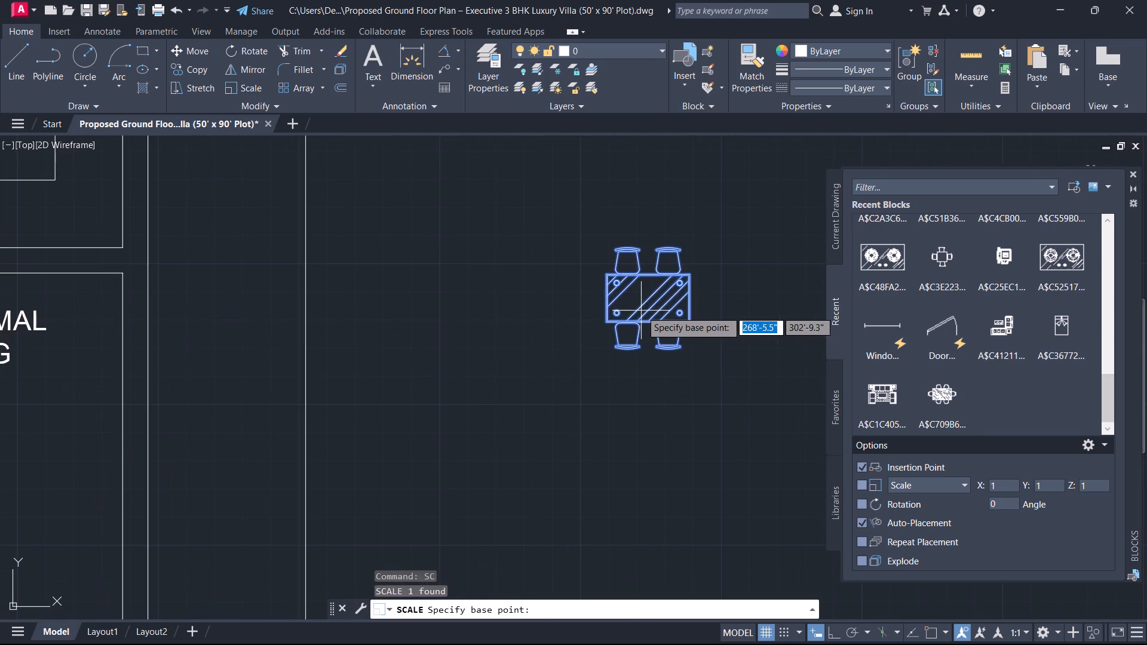
{"action": "left_click", "coordinate": [641, 311]}
{"action": "scroll", "coordinate": [728, 328], "scroll_direction": "down", "scroll_amount": 1}
{"action": "middle_click_drag", "start_coordinate": [725, 329], "coordinate": [685, 311]}
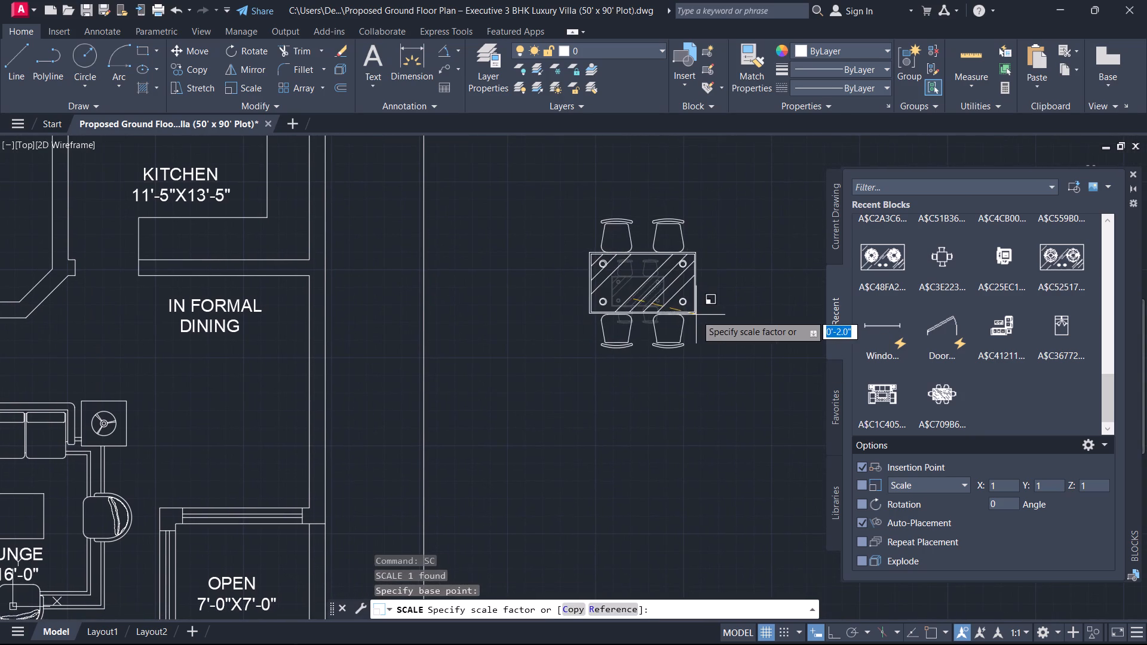
{"action": "left_click", "coordinate": [696, 315]}
Move the dining set into the informal dining area, just below the room label.
{"action": "left_click", "coordinate": [688, 317]}
{"action": "key", "text": "m"}
{"action": "key", "text": "space"}
{"action": "left_click", "coordinate": [637, 283]}
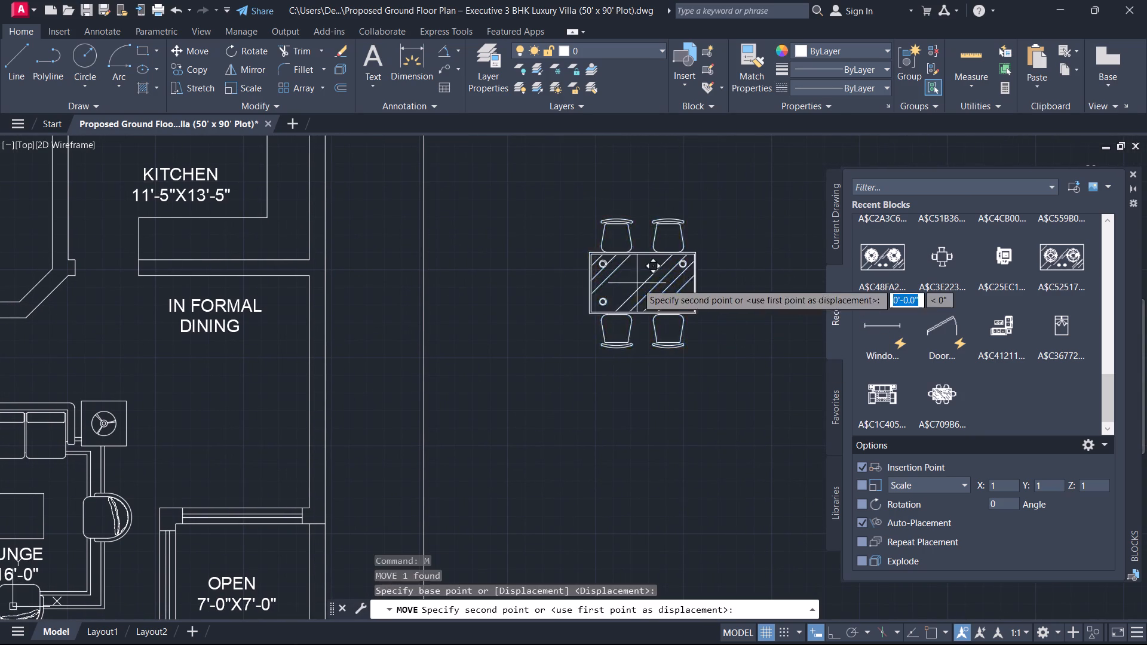
{"action": "middle_click_drag", "start_coordinate": [542, 380], "coordinate": [803, 340]}
{"action": "left_click", "coordinate": [483, 376]}
{"action": "key", "text": "Escape"}
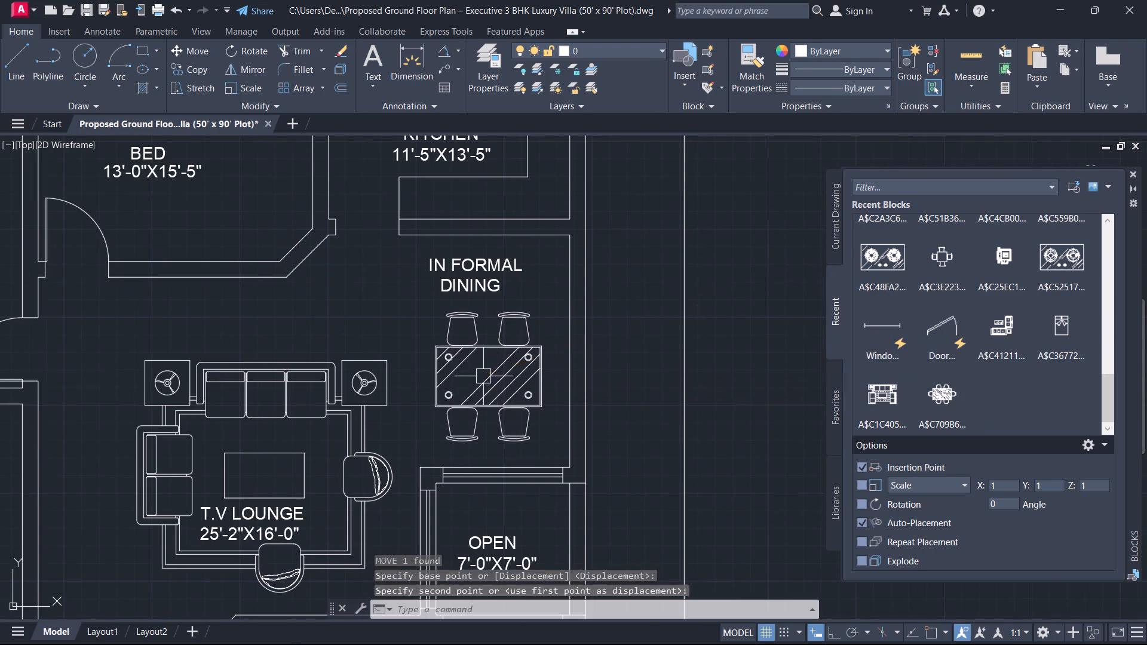
Look over the whole plan and through the recent blocks for furniture for the remaining rooms.
{"action": "scroll", "coordinate": [444, 384], "scroll_direction": "down", "scroll_amount": 2}
{"action": "middle_click_drag", "start_coordinate": [438, 385], "coordinate": [673, 321]}
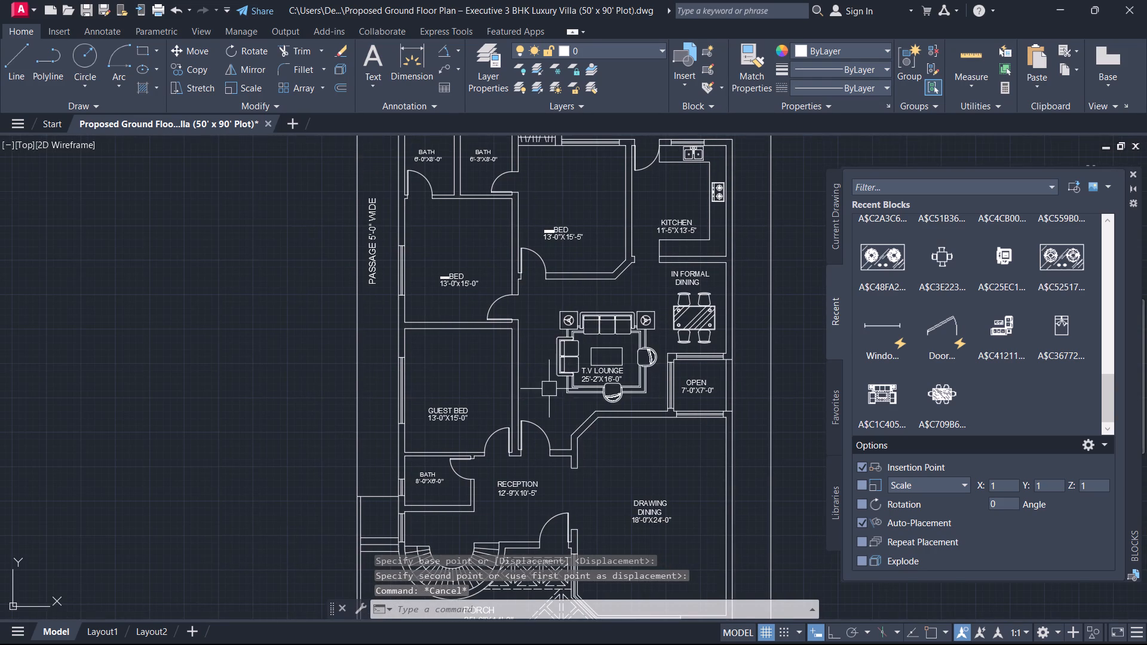
{"action": "middle_click_drag", "start_coordinate": [549, 389], "coordinate": [668, 373]}
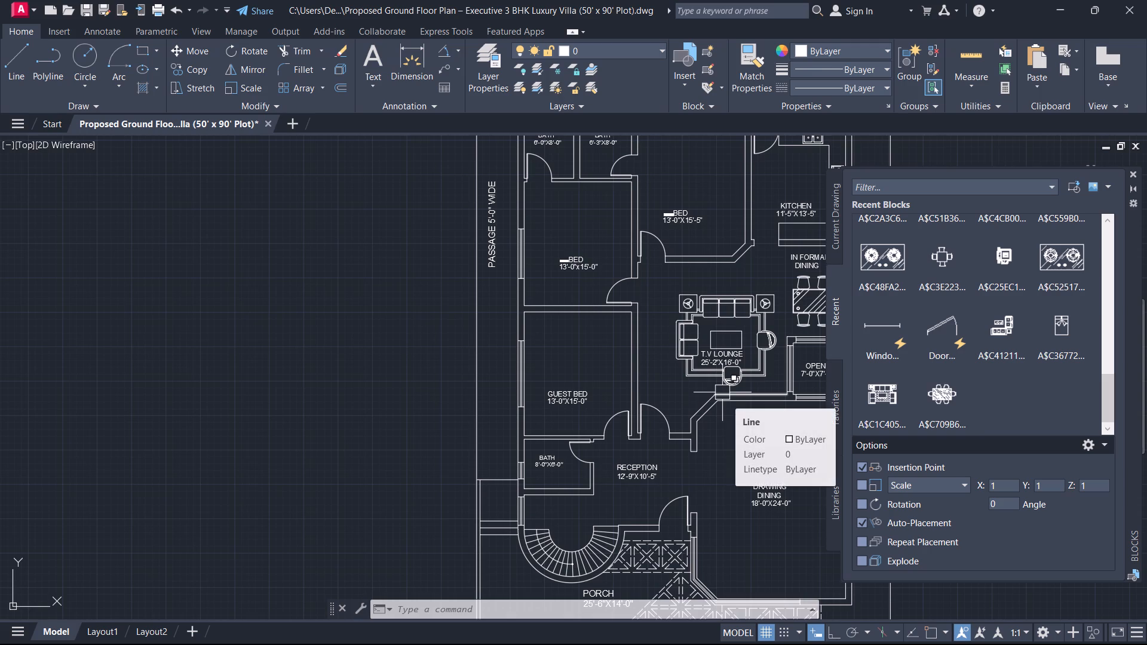
{"action": "scroll", "coordinate": [990, 350], "scroll_direction": "up", "scroll_amount": 1}
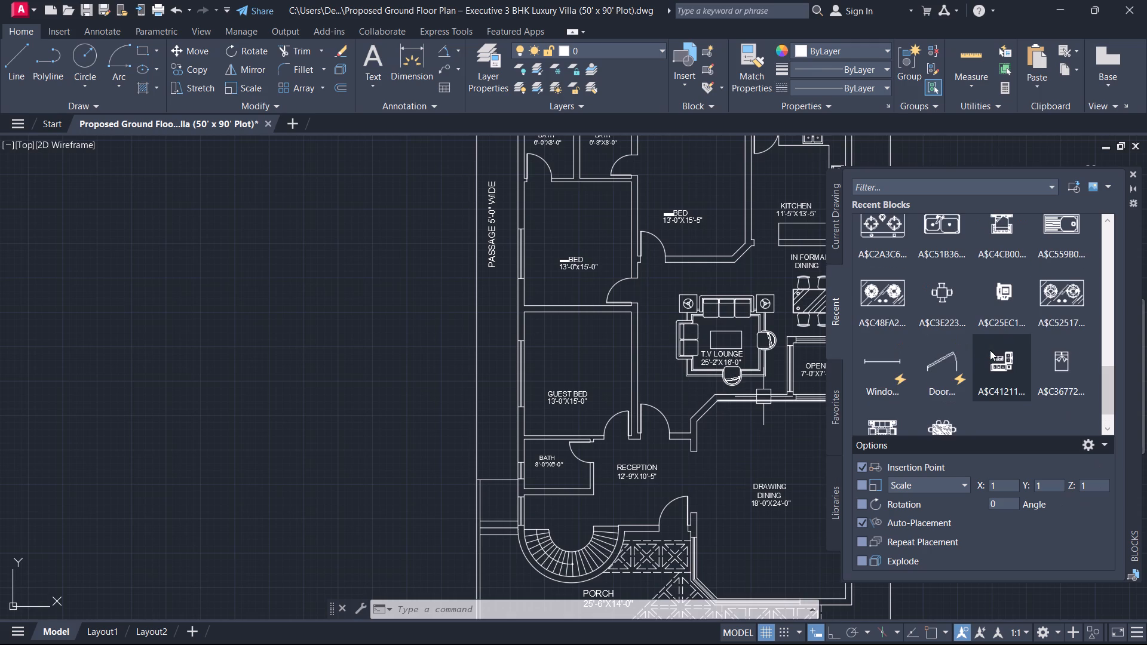
{"action": "scroll", "coordinate": [990, 350], "scroll_direction": "up", "scroll_amount": 2}
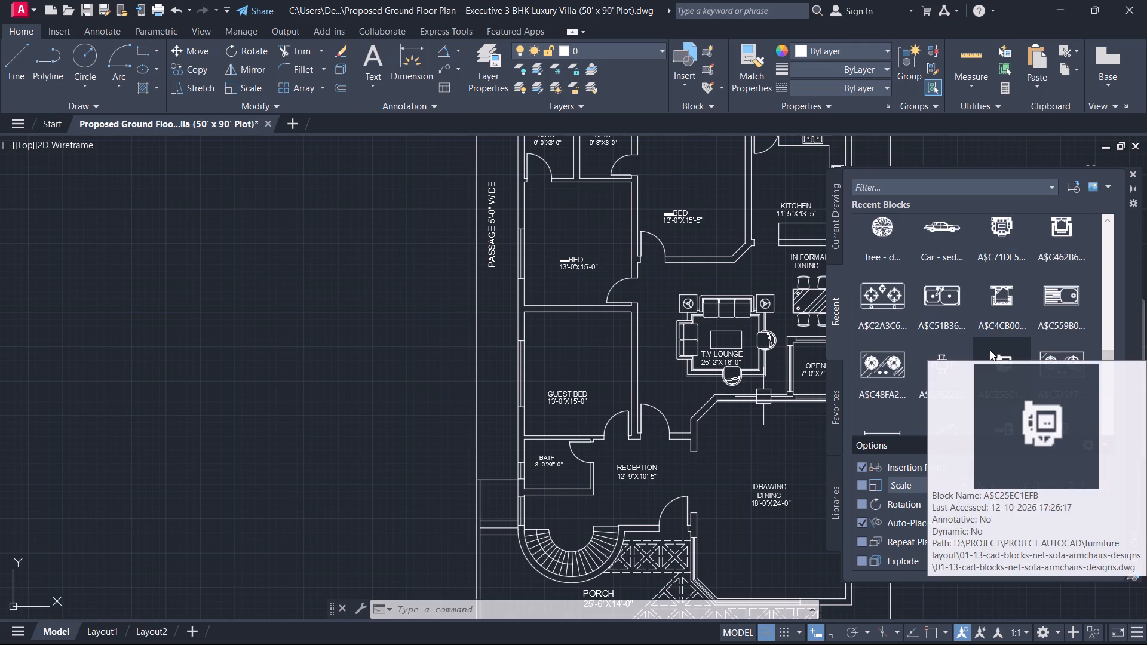
{"action": "scroll", "coordinate": [990, 350], "scroll_direction": "up", "scroll_amount": 1}
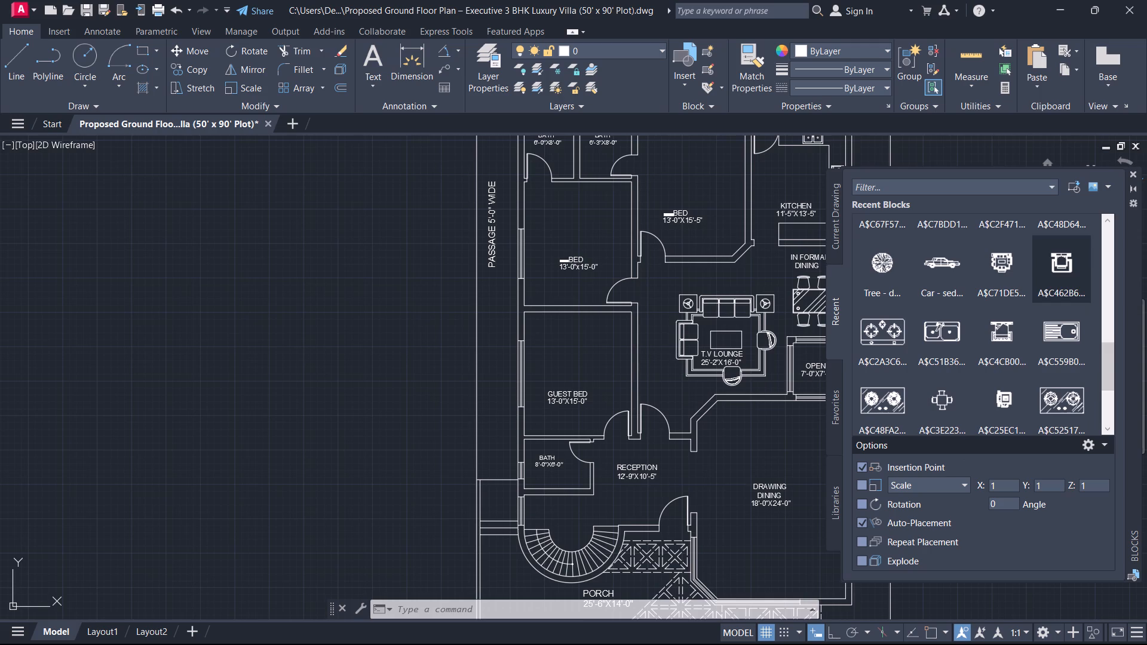
{"action": "scroll", "coordinate": [553, 294], "scroll_direction": "down", "scroll_amount": 2}
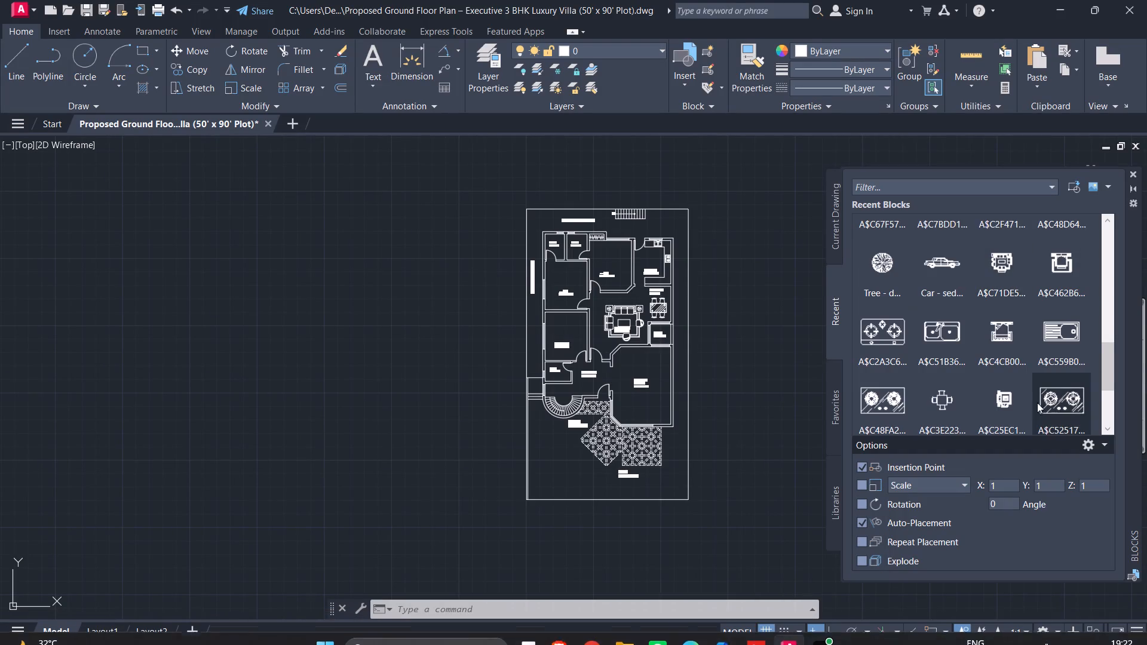
{"action": "scroll", "coordinate": [954, 300], "scroll_direction": "up", "scroll_amount": 2}
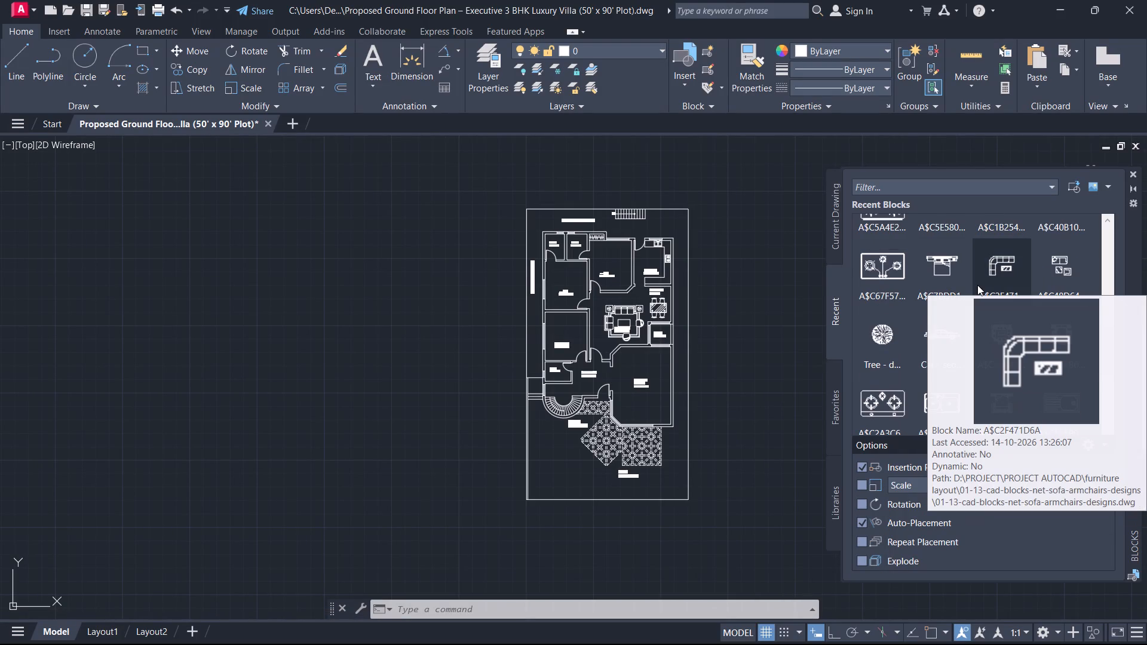
{"action": "scroll", "coordinate": [977, 285], "scroll_direction": "up", "scroll_amount": 2}
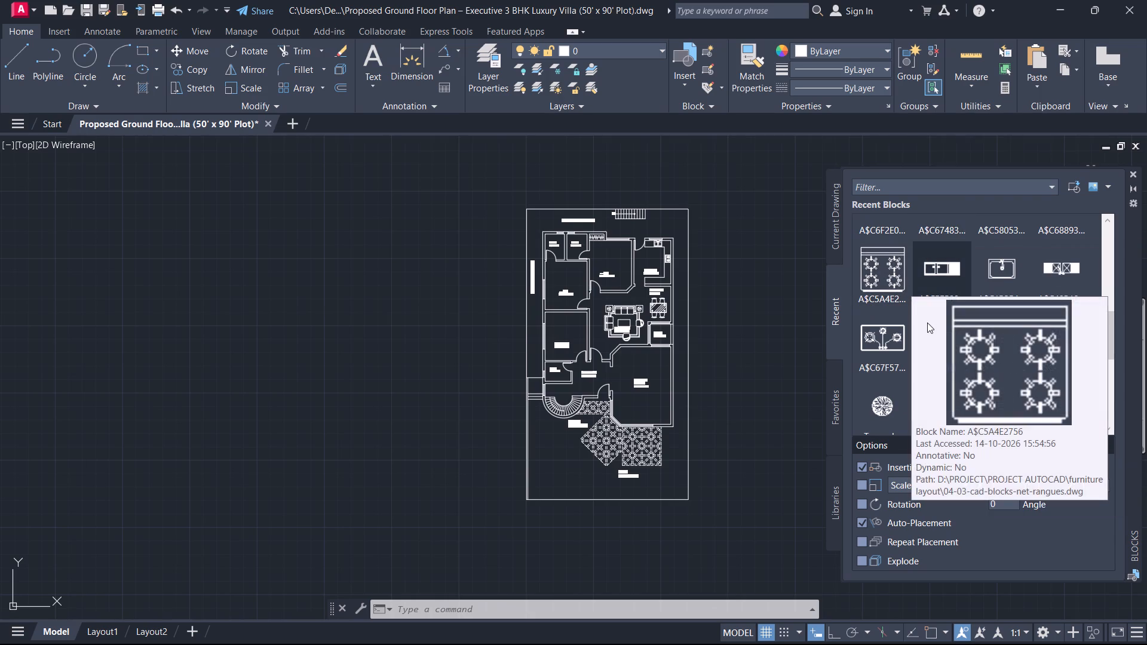
{"action": "scroll", "coordinate": [962, 306], "scroll_direction": "down", "scroll_amount": 3}
{"action": "scroll", "coordinate": [892, 379], "scroll_direction": "down", "scroll_amount": 3}
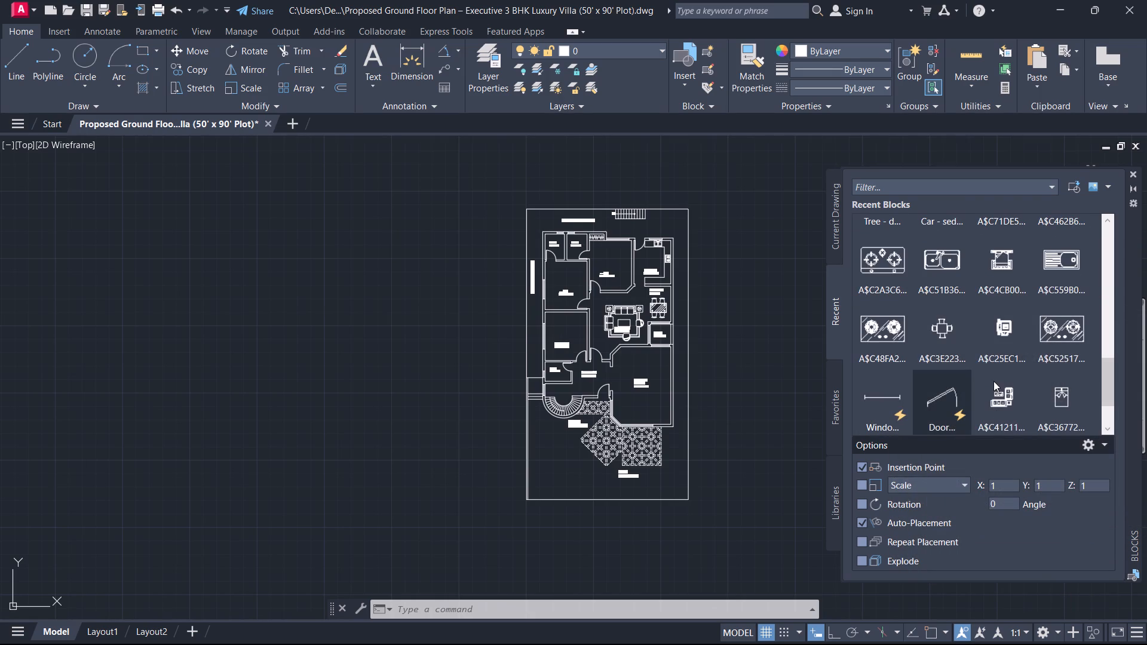
{"action": "scroll", "coordinate": [1001, 268], "scroll_direction": "up", "scroll_amount": 2}
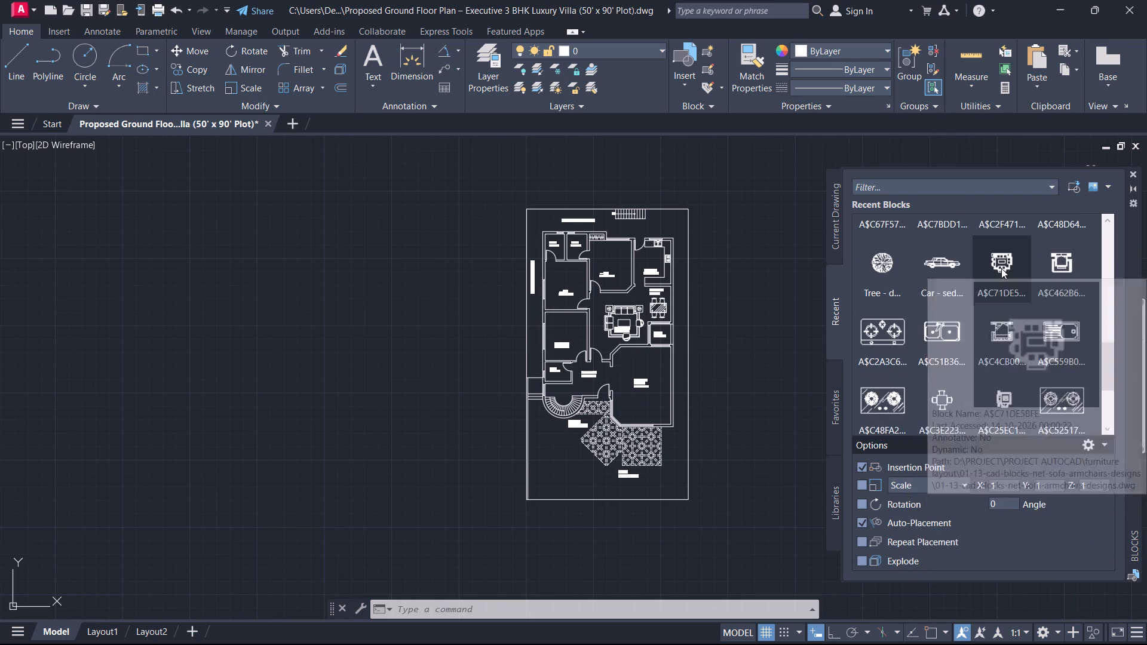
{"action": "scroll", "coordinate": [1001, 268], "scroll_direction": "up", "scroll_amount": 2}
{"action": "scroll", "coordinate": [1001, 268], "scroll_direction": "down", "scroll_amount": 2}
Insert the recent bed block A$C462B680F in the empty space west of the plan.
{"action": "left_click", "coordinate": [1069, 258]}
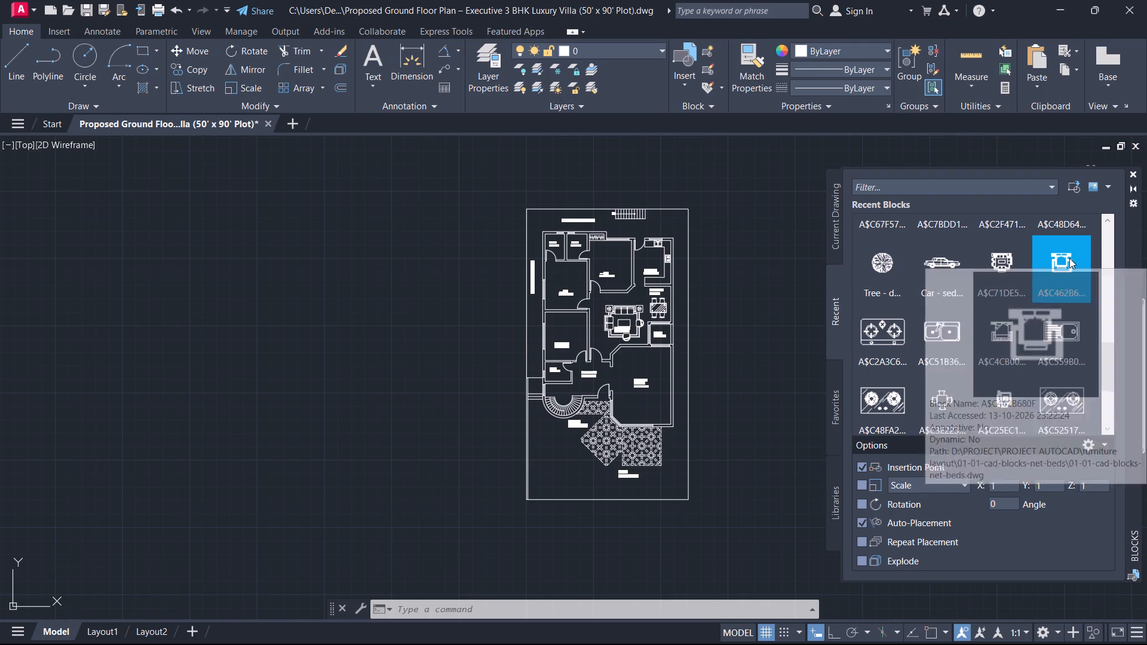
{"action": "left_click", "coordinate": [375, 214]}
Scale up the tiny bed block freehand, using a base point on the block.
{"action": "scroll", "coordinate": [376, 250], "scroll_direction": "up", "scroll_amount": 2}
{"action": "middle_click_drag", "start_coordinate": [377, 251], "coordinate": [431, 349]}
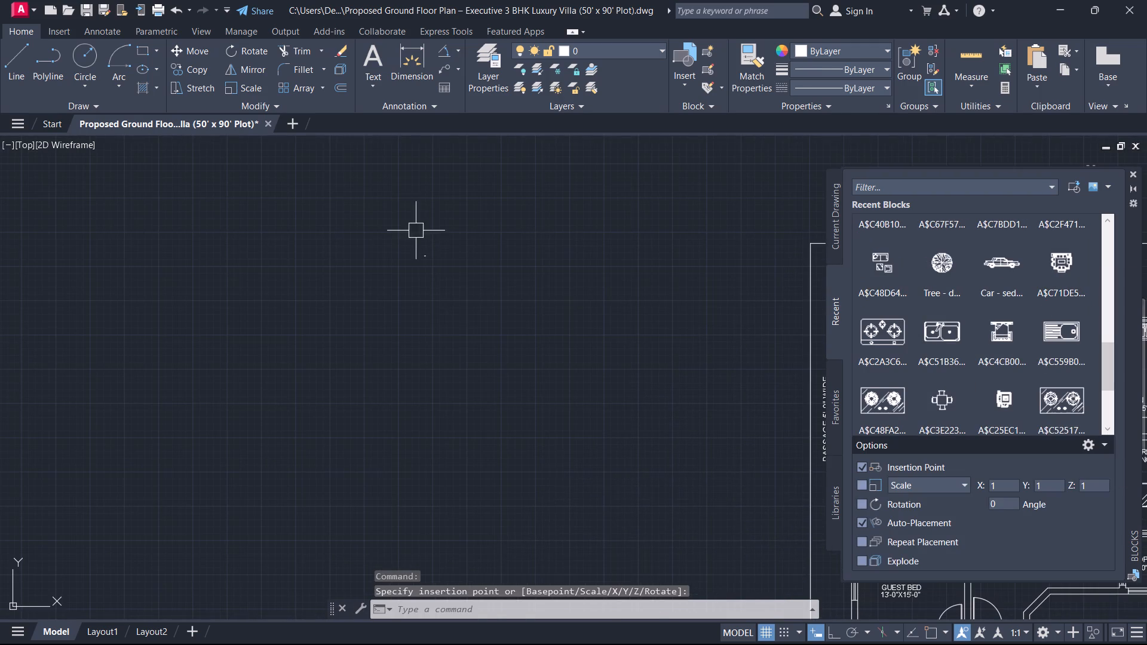
{"action": "left_click_drag", "start_coordinate": [415, 226], "coordinate": [425, 244]}
{"action": "left_click", "coordinate": [446, 311]}
{"action": "key", "text": "s"}
{"action": "key", "text": "c"}
{"action": "key", "text": "space"}
{"action": "scroll", "coordinate": [425, 242], "scroll_direction": "up", "scroll_amount": 2}
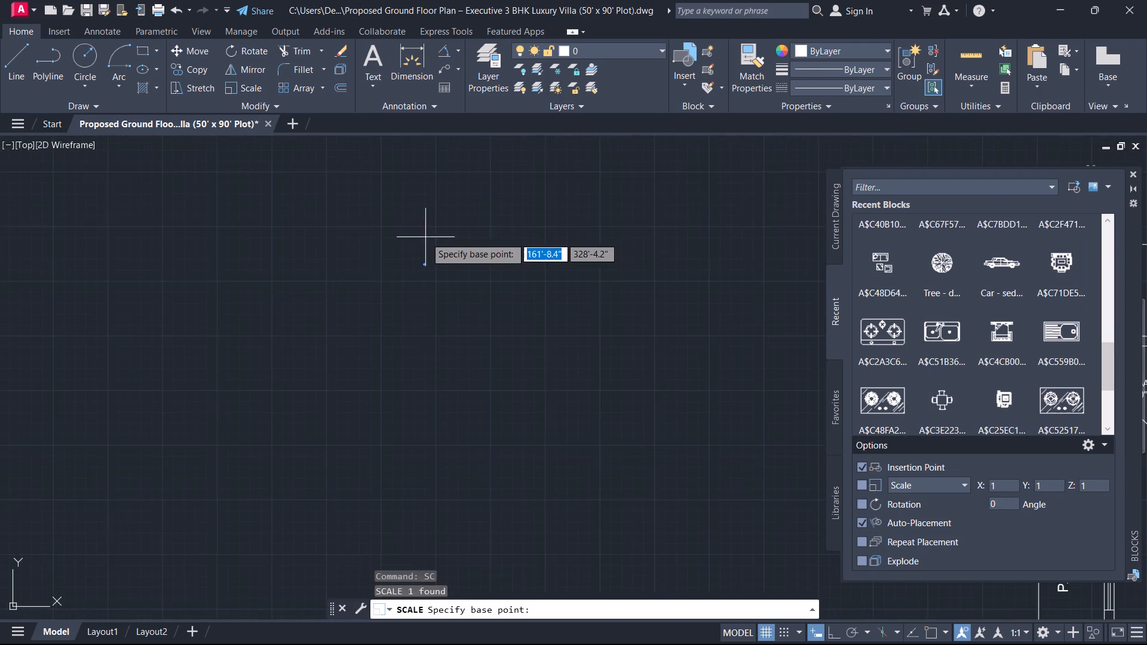
{"action": "scroll", "coordinate": [425, 237], "scroll_direction": "up", "scroll_amount": 2}
{"action": "scroll", "coordinate": [400, 330], "scroll_direction": "up", "scroll_amount": 2}
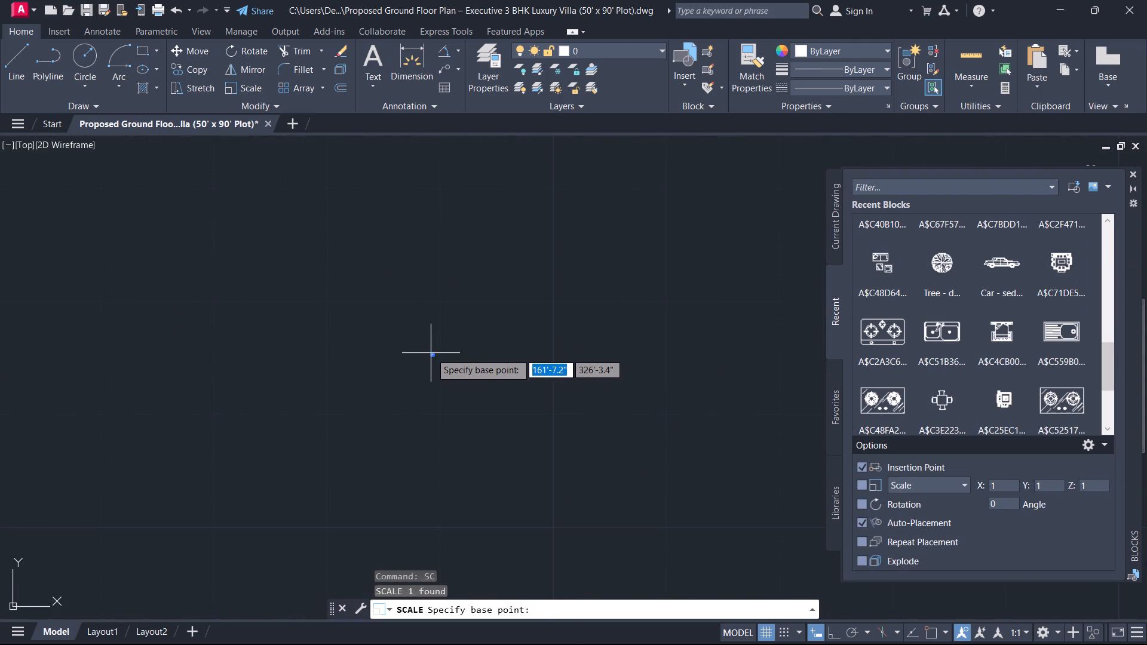
{"action": "left_click", "coordinate": [434, 354]}
{"action": "left_click", "coordinate": [572, 370]}
Scale up the bed block west of the plan freehand about base points on the block.
{"action": "scroll", "coordinate": [539, 354], "scroll_direction": "up", "scroll_amount": 1}
{"action": "scroll", "coordinate": [535, 353], "scroll_direction": "down", "scroll_amount": 6}
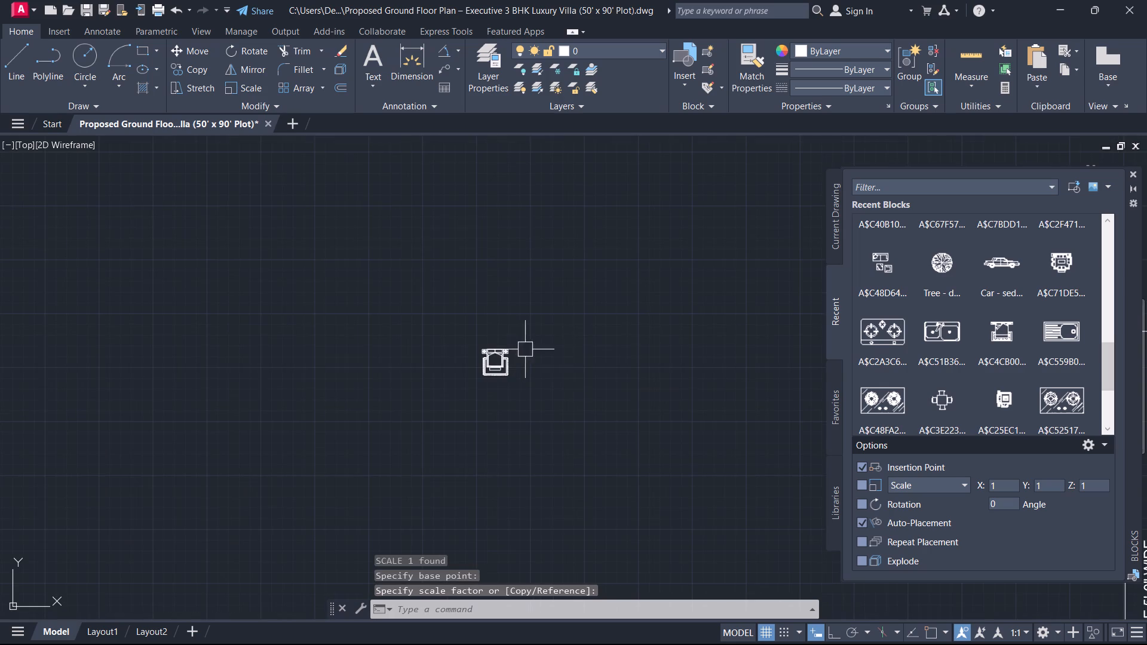
{"action": "middle_click_drag", "start_coordinate": [590, 377], "coordinate": [416, 231]}
{"action": "scroll", "coordinate": [542, 320], "scroll_direction": "down", "scroll_amount": 1}
{"action": "left_click_drag", "start_coordinate": [394, 236], "coordinate": [369, 226]}
{"action": "left_click", "coordinate": [324, 205]}
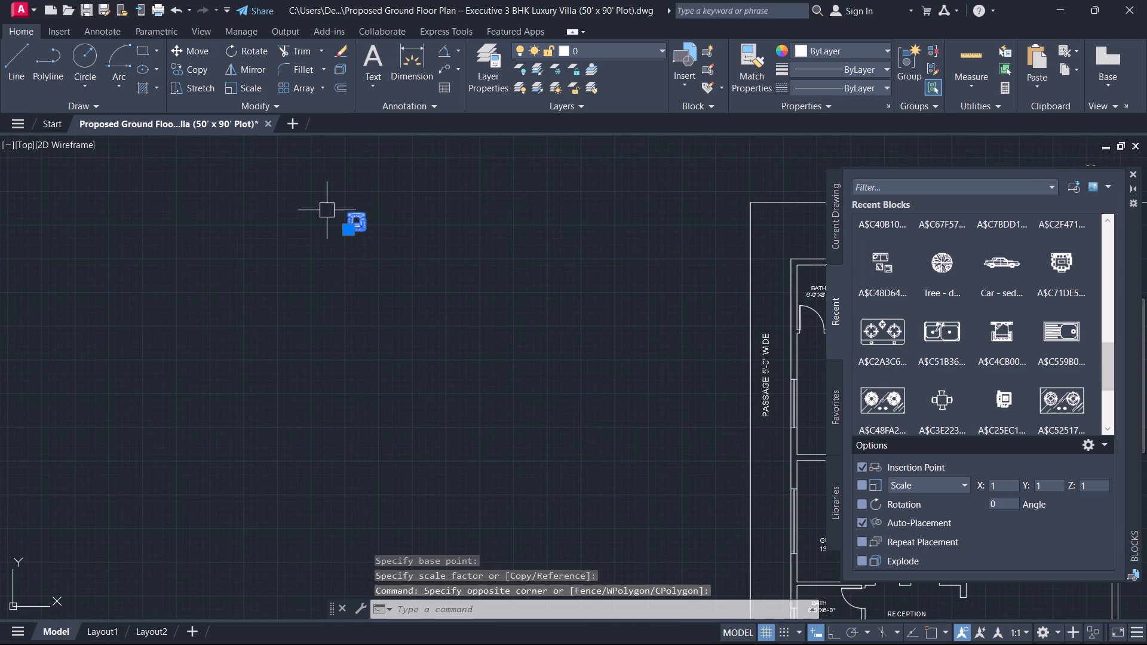
{"action": "key", "text": "s"}
{"action": "type", "text": "C"}
{"action": "key", "text": "space"}
{"action": "scroll", "coordinate": [346, 215], "scroll_direction": "up", "scroll_amount": 1}
{"action": "left_click", "coordinate": [364, 229]}
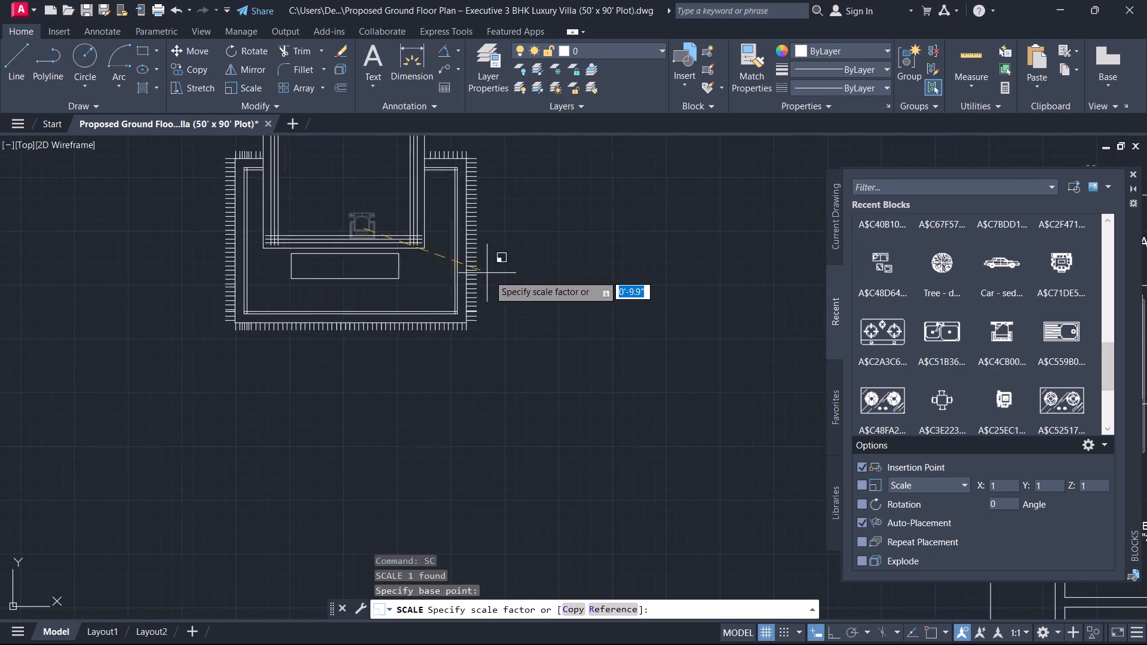
{"action": "left_click", "coordinate": [503, 281]}
Scale the bed block down freehand to suit the plan's bedrooms, using a base point on the block.
{"action": "scroll", "coordinate": [505, 255], "scroll_direction": "down", "scroll_amount": 5}
{"action": "middle_click_drag", "start_coordinate": [519, 256], "coordinate": [528, 260]}
{"action": "scroll", "coordinate": [519, 256], "scroll_direction": "up", "scroll_amount": 1}
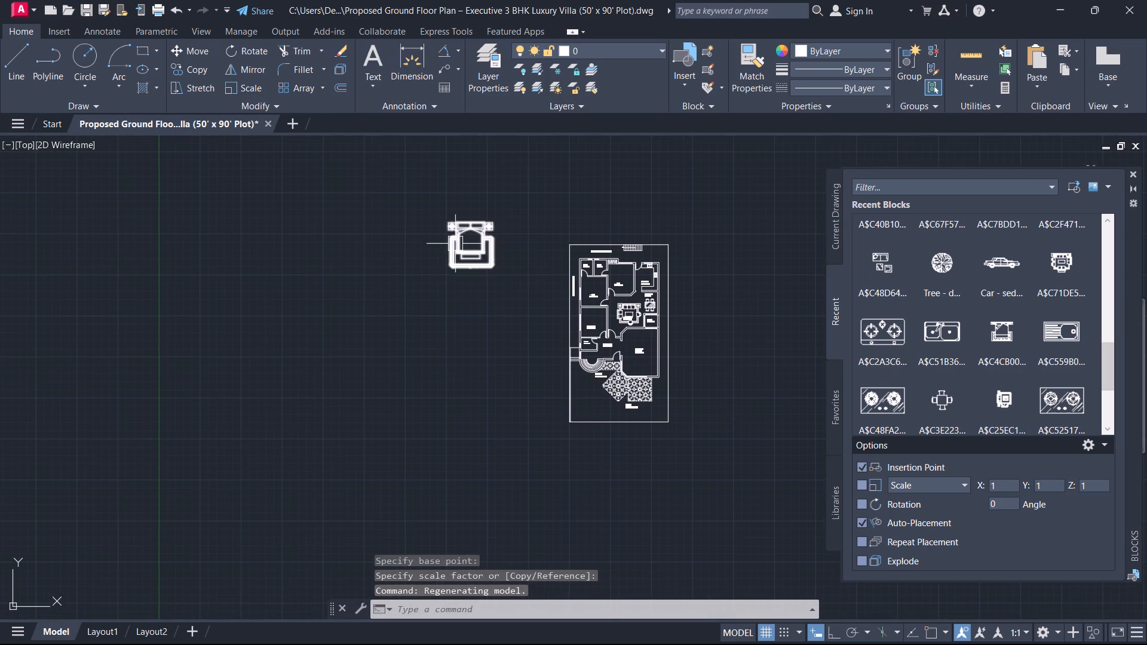
{"action": "left_click", "coordinate": [458, 245]}
{"action": "key", "text": "s"}
{"action": "key", "text": "c"}
{"action": "key", "text": "space"}
{"action": "scroll", "coordinate": [481, 247], "scroll_direction": "up", "scroll_amount": 2}
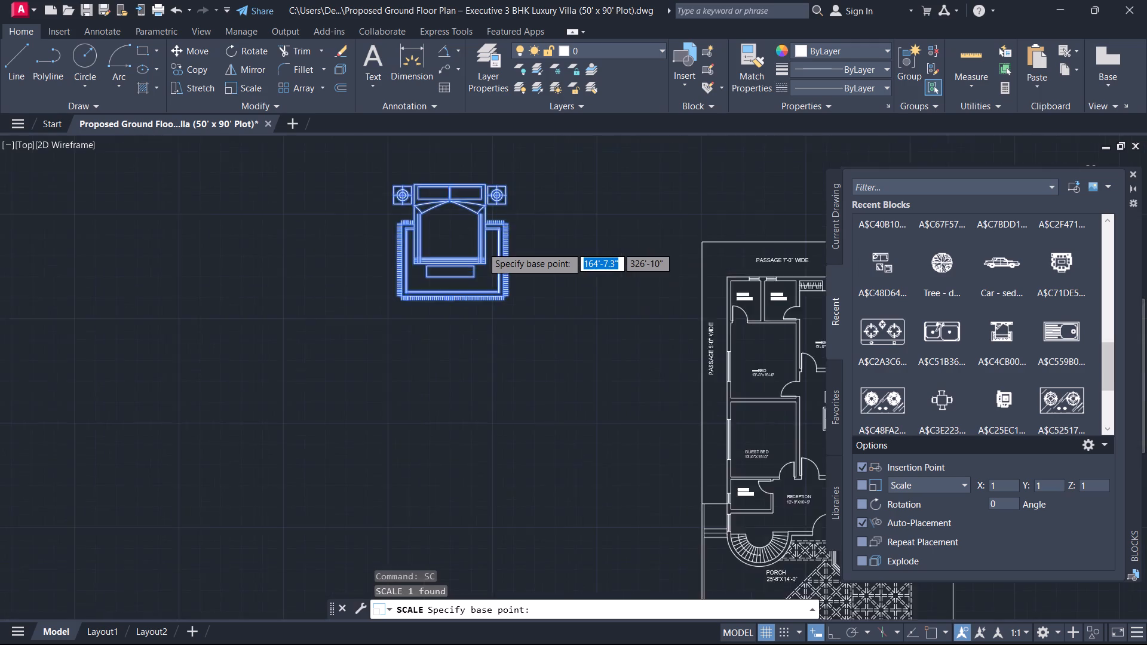
{"action": "scroll", "coordinate": [482, 247], "scroll_direction": "up", "scroll_amount": 1}
{"action": "left_click", "coordinate": [493, 278]}
{"action": "left_click", "coordinate": [473, 250]}
{"action": "key", "text": "Escape"}
Copy the bed block from west of the plan into the guest bedroom, with its headboard near the upper wall.
{"action": "scroll", "coordinate": [474, 257], "scroll_direction": "down", "scroll_amount": 3}
{"action": "middle_click_drag", "start_coordinate": [482, 265], "coordinate": [481, 263]}
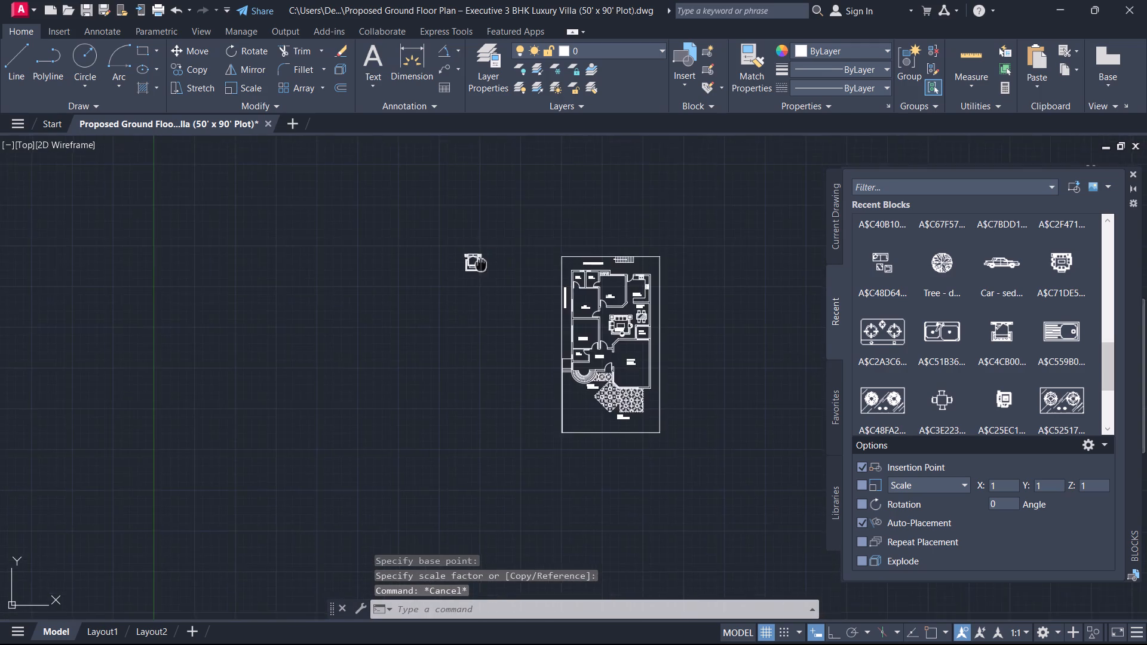
{"action": "middle_click_drag", "start_coordinate": [481, 263], "coordinate": [464, 242]}
{"action": "scroll", "coordinate": [469, 249], "scroll_direction": "up", "scroll_amount": 1}
{"action": "left_click", "coordinate": [465, 245]}
{"action": "type", "text": "CO"}
{"action": "key", "text": "space"}
{"action": "scroll", "coordinate": [444, 266], "scroll_direction": "up", "scroll_amount": 2}
{"action": "middle_click_drag", "start_coordinate": [455, 202], "coordinate": [435, 324]}
{"action": "scroll", "coordinate": [456, 202], "scroll_direction": "up", "scroll_amount": 1}
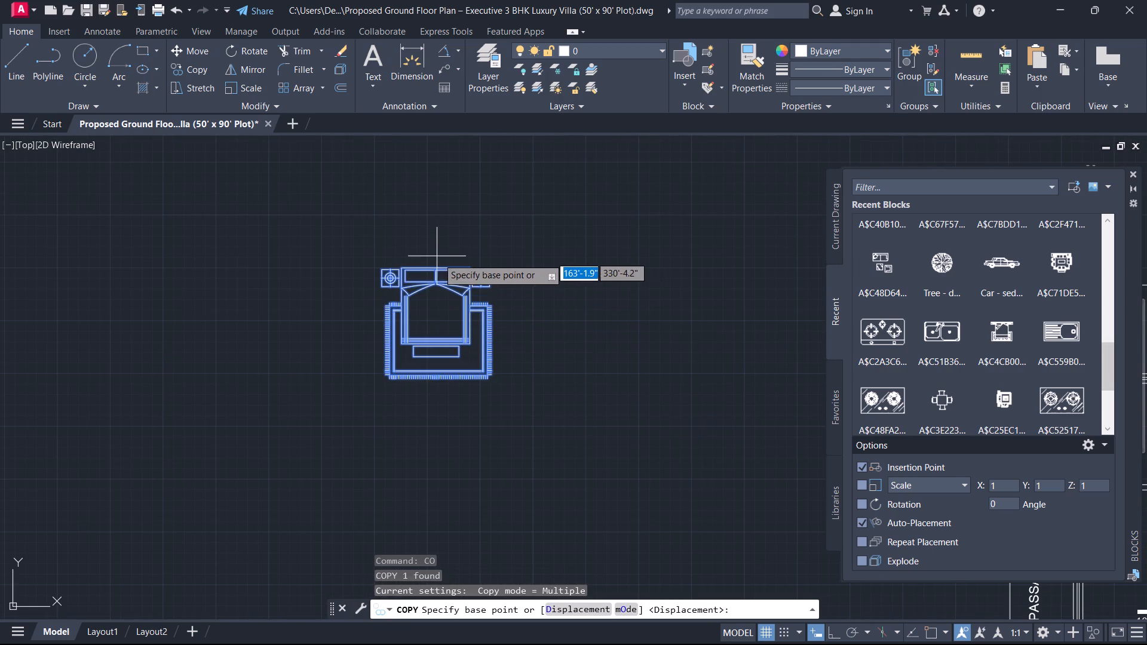
{"action": "left_click", "coordinate": [435, 261]}
{"action": "scroll", "coordinate": [456, 279], "scroll_direction": "down", "scroll_amount": 4}
{"action": "middle_click_drag", "start_coordinate": [562, 337], "coordinate": [516, 274]}
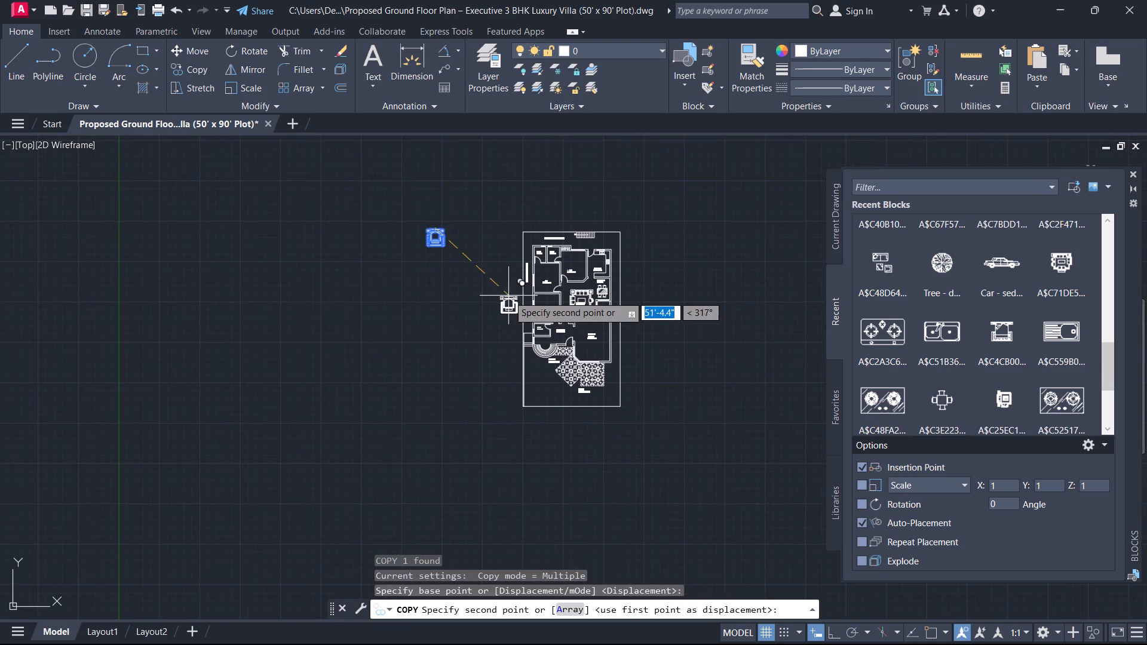
{"action": "scroll", "coordinate": [547, 330], "scroll_direction": "up", "scroll_amount": 3}
{"action": "scroll", "coordinate": [538, 241], "scroll_direction": "up", "scroll_amount": 1}
{"action": "middle_click_drag", "start_coordinate": [538, 241], "coordinate": [525, 286]}
{"action": "scroll", "coordinate": [529, 279], "scroll_direction": "up", "scroll_amount": 1}
{"action": "middle_click_drag", "start_coordinate": [481, 180], "coordinate": [487, 184]}
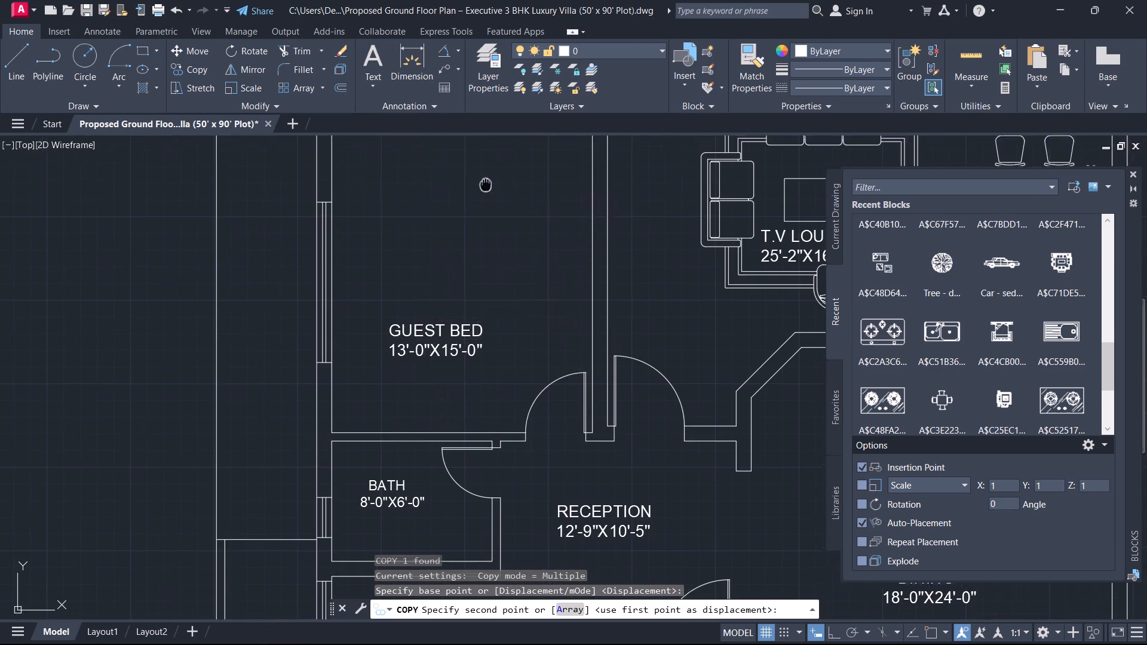
{"action": "middle_click_drag", "start_coordinate": [487, 184], "coordinate": [514, 345]}
{"action": "left_click", "coordinate": [485, 294]}
{"action": "key", "text": "Escape"}
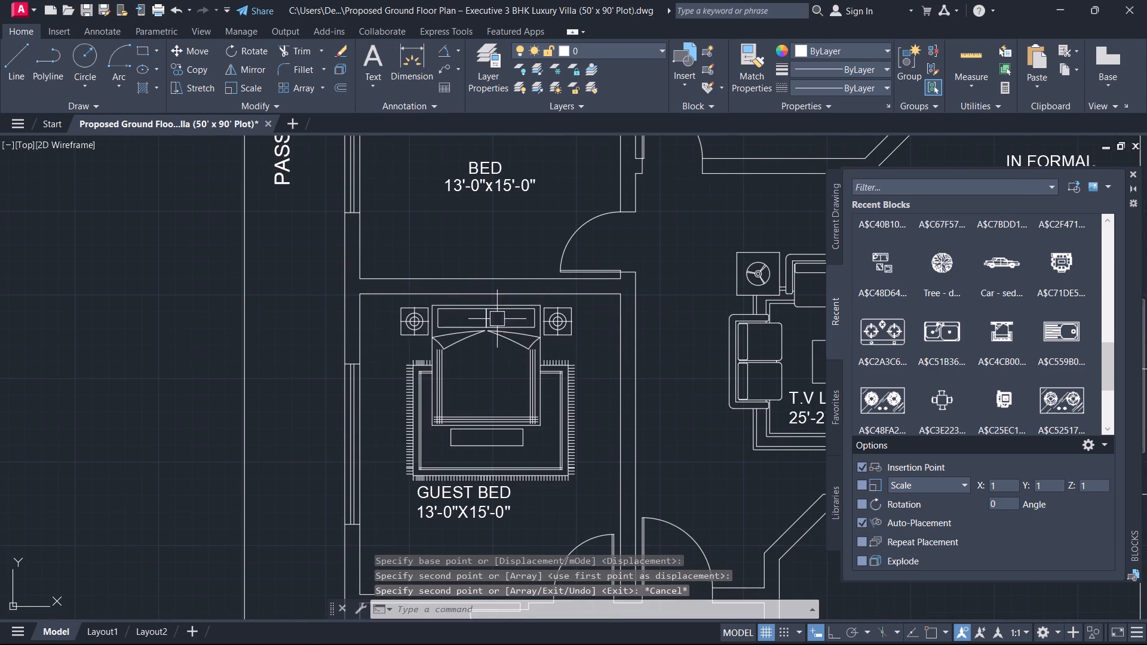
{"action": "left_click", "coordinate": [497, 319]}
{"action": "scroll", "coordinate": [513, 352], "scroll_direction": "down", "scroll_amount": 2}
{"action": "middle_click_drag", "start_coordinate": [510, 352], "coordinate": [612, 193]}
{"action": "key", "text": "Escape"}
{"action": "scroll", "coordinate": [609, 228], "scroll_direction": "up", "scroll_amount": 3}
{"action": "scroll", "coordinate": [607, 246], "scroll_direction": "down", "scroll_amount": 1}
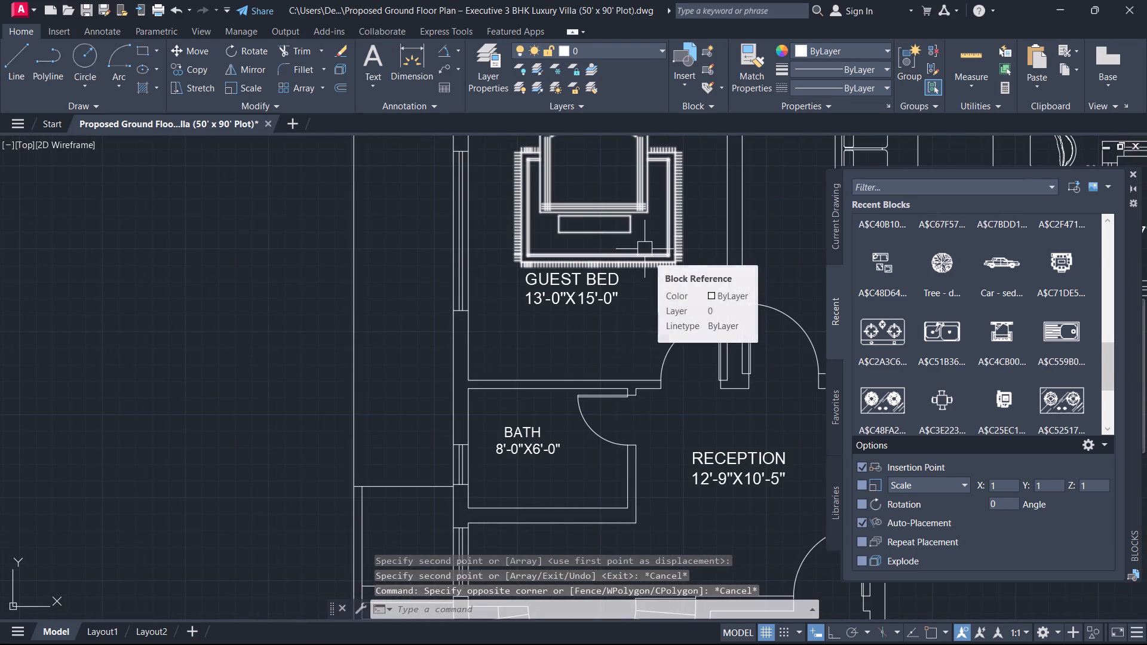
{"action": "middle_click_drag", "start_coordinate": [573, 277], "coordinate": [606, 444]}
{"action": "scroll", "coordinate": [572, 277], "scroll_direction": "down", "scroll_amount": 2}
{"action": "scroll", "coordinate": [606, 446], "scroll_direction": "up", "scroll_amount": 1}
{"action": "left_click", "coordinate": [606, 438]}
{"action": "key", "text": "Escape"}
Copy the guest room bed into the 13'-0"x15'-0" bedroom above it, with its headboard near the bathroom wall.
{"action": "left_click", "coordinate": [612, 410]}
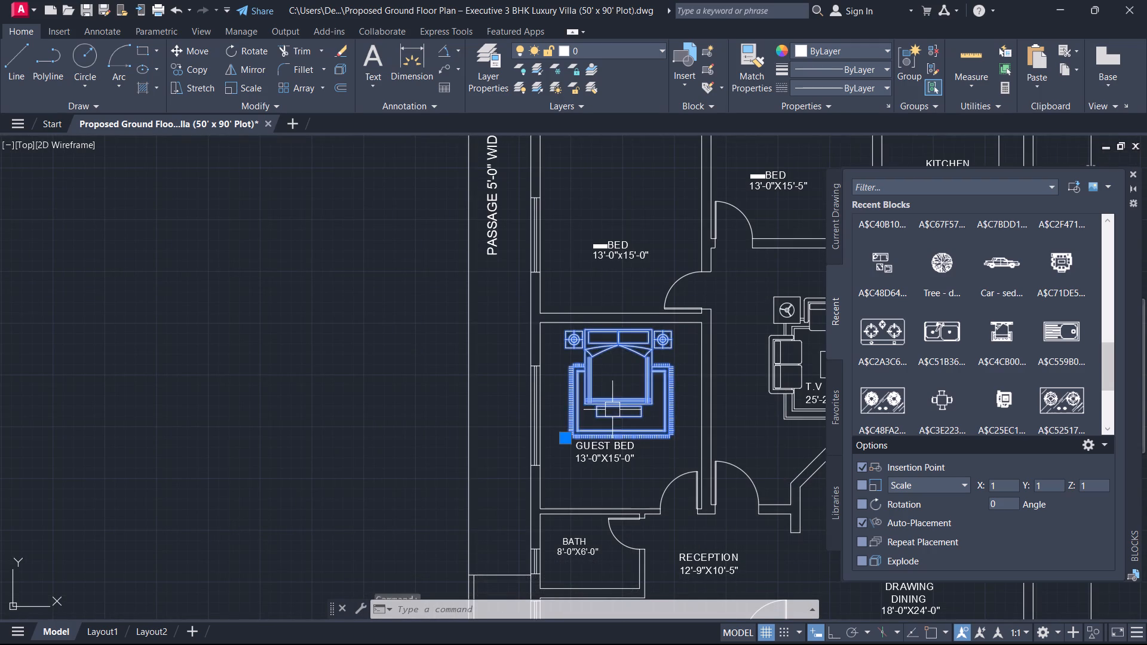
{"action": "type", "text": "CO"}
{"action": "key", "text": "space"}
{"action": "left_click", "coordinate": [605, 374]}
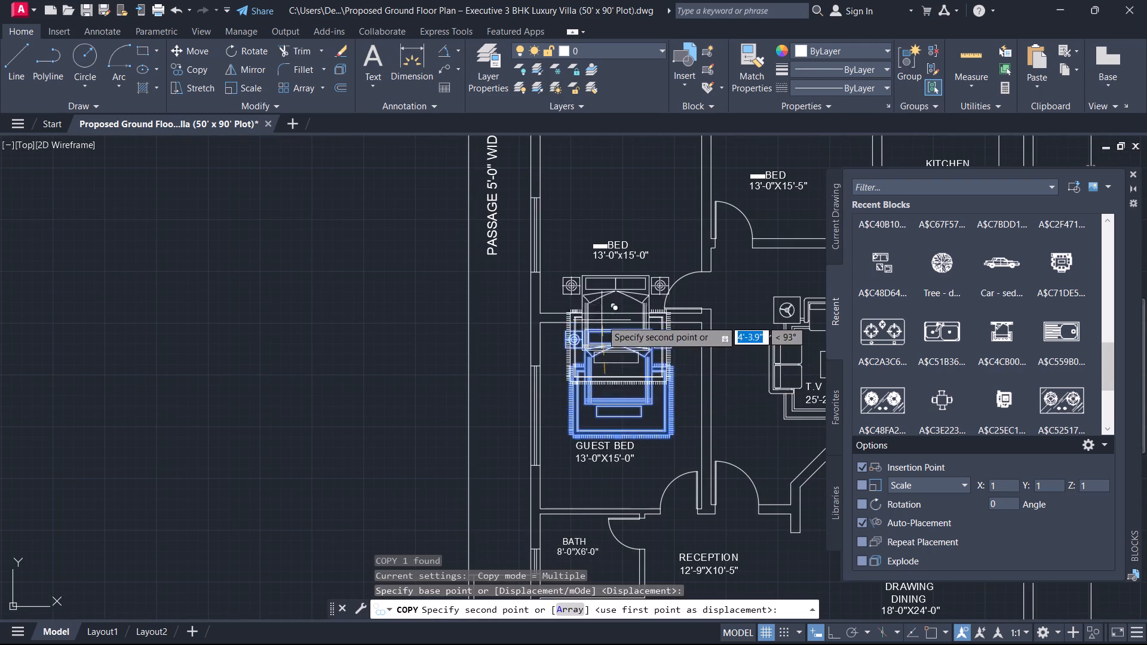
{"action": "scroll", "coordinate": [602, 320], "scroll_direction": "up", "scroll_amount": 1}
{"action": "middle_click_drag", "start_coordinate": [602, 320], "coordinate": [588, 570]}
{"action": "left_click", "coordinate": [618, 340]}
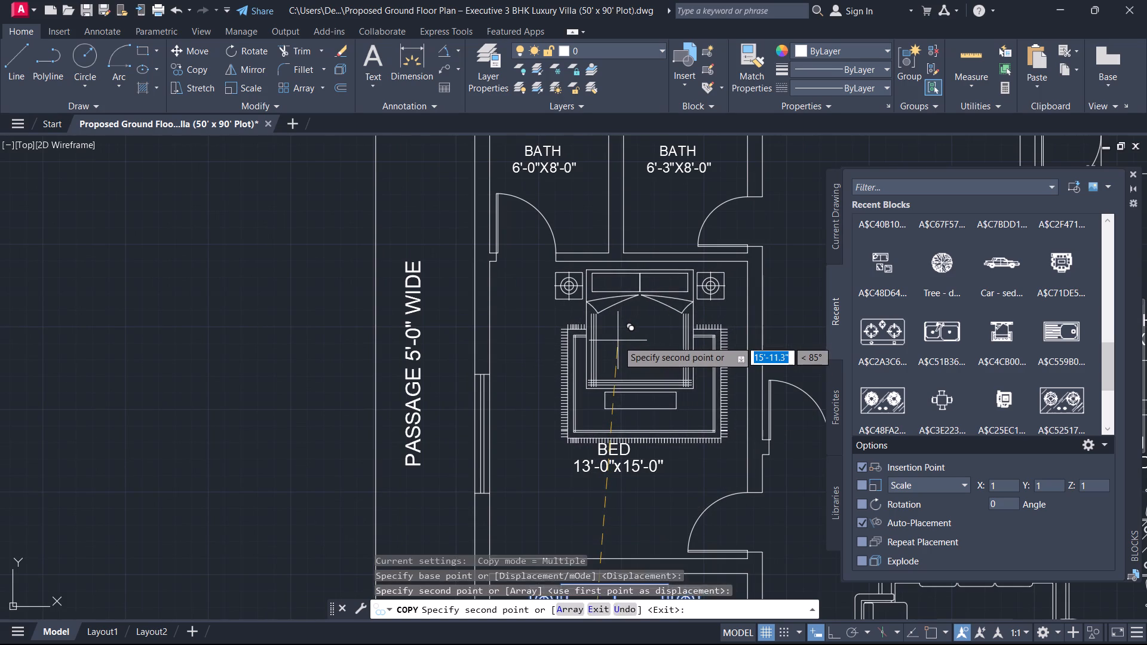
{"action": "key", "text": "Escape"}
Copy the bed from the 13'-0"x15'-0" bedroom into the 13'-0"X15'-5" bedroom, above the room label.
{"action": "scroll", "coordinate": [636, 379], "scroll_direction": "down", "scroll_amount": 2}
{"action": "middle_click_drag", "start_coordinate": [637, 380], "coordinate": [438, 376]}
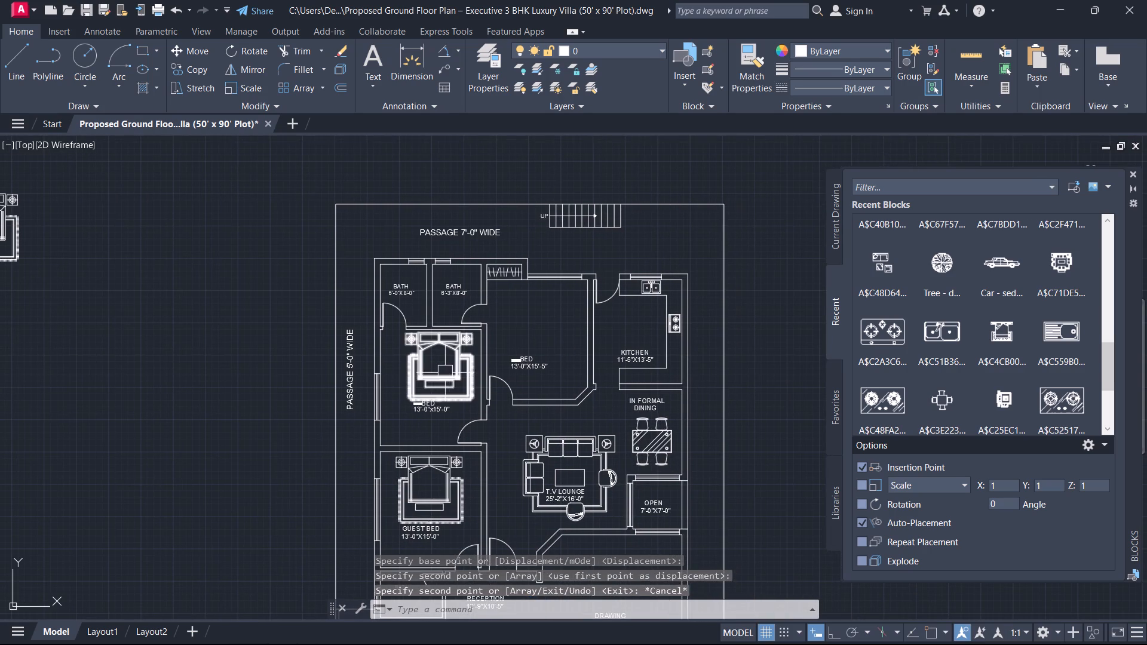
{"action": "left_click", "coordinate": [443, 373]}
{"action": "key", "text": "c"}
{"action": "type", "text": "O"}
{"action": "key", "text": "space"}
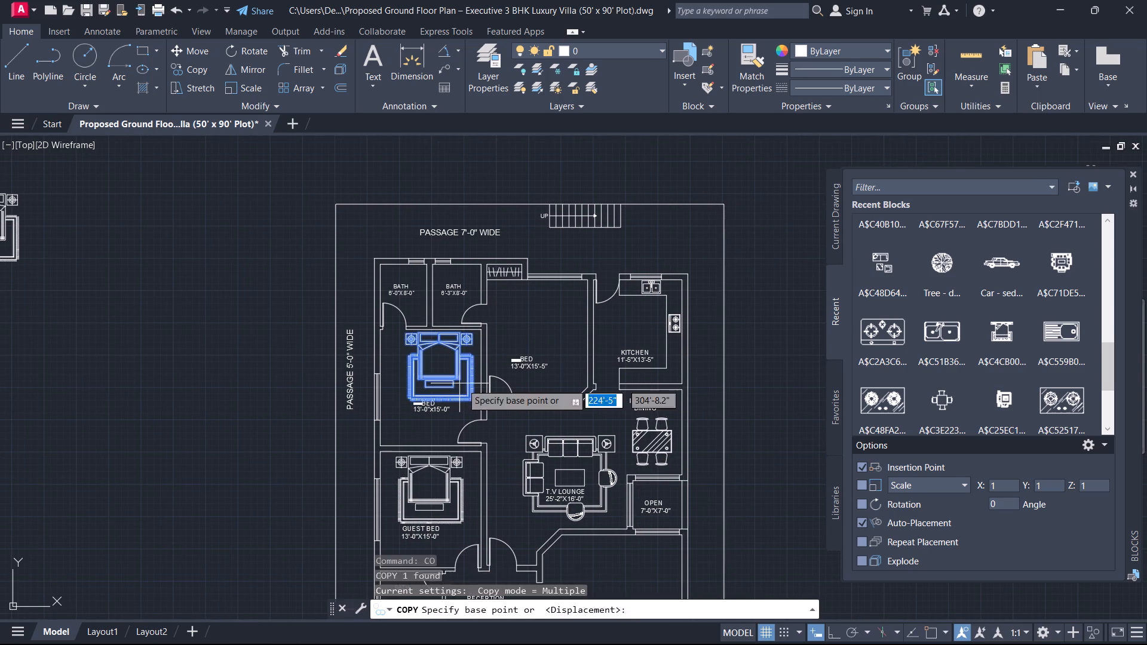
{"action": "left_click_drag", "start_coordinate": [469, 383], "coordinate": [502, 377]}
{"action": "scroll", "coordinate": [557, 325], "scroll_direction": "up", "scroll_amount": 2}
{"action": "left_click", "coordinate": [597, 340]}
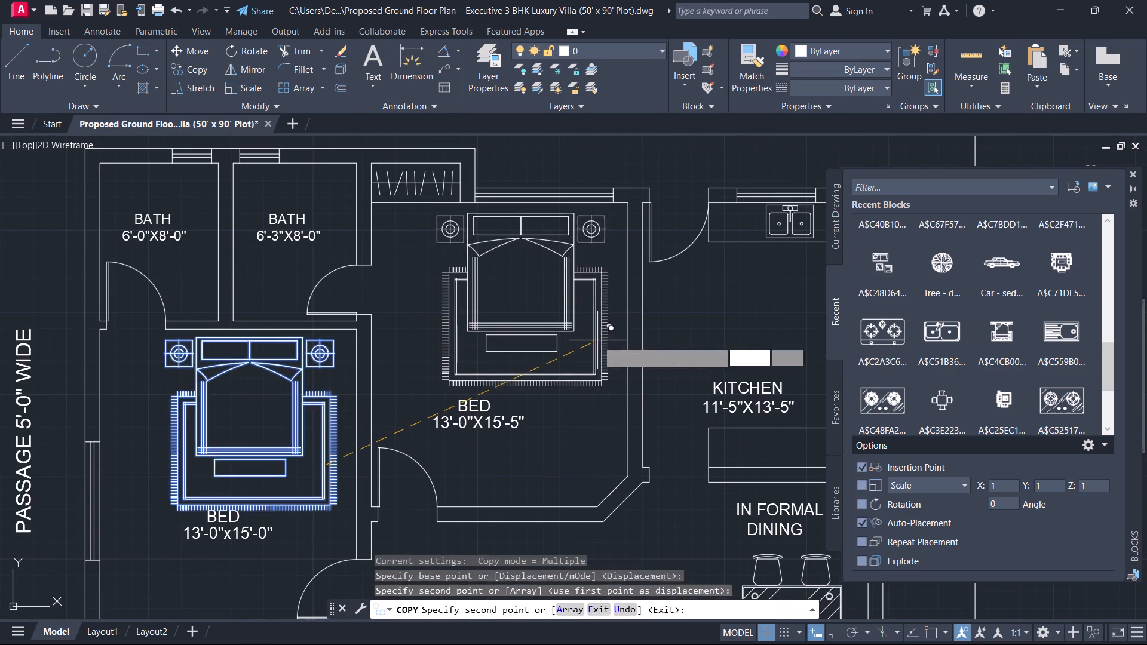
{"action": "key", "text": "Escape"}
Insert the recent corner sofa block A$C2F471D6A, with its coffee table, in the empty space east of the plan.
{"action": "scroll", "coordinate": [553, 377], "scroll_direction": "down", "scroll_amount": 1}
{"action": "scroll", "coordinate": [530, 437], "scroll_direction": "down", "scroll_amount": 2}
{"action": "middle_click_drag", "start_coordinate": [565, 467], "coordinate": [595, 340]}
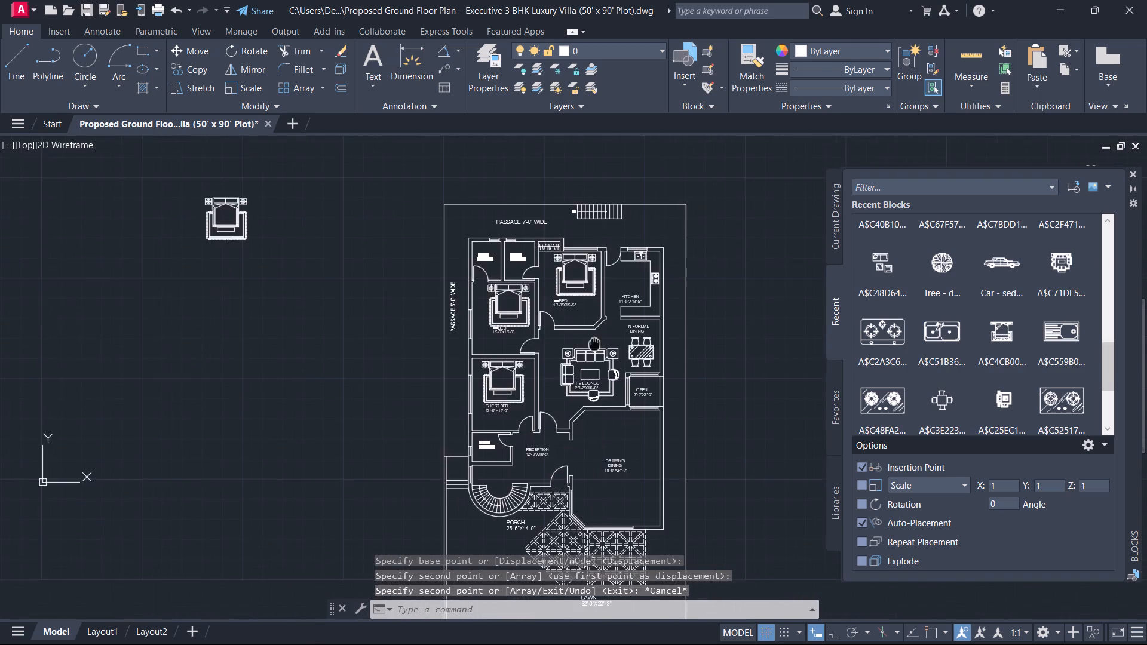
{"action": "middle_click_drag", "start_coordinate": [595, 340], "coordinate": [596, 339]}
{"action": "scroll", "coordinate": [590, 423], "scroll_direction": "up", "scroll_amount": 1}
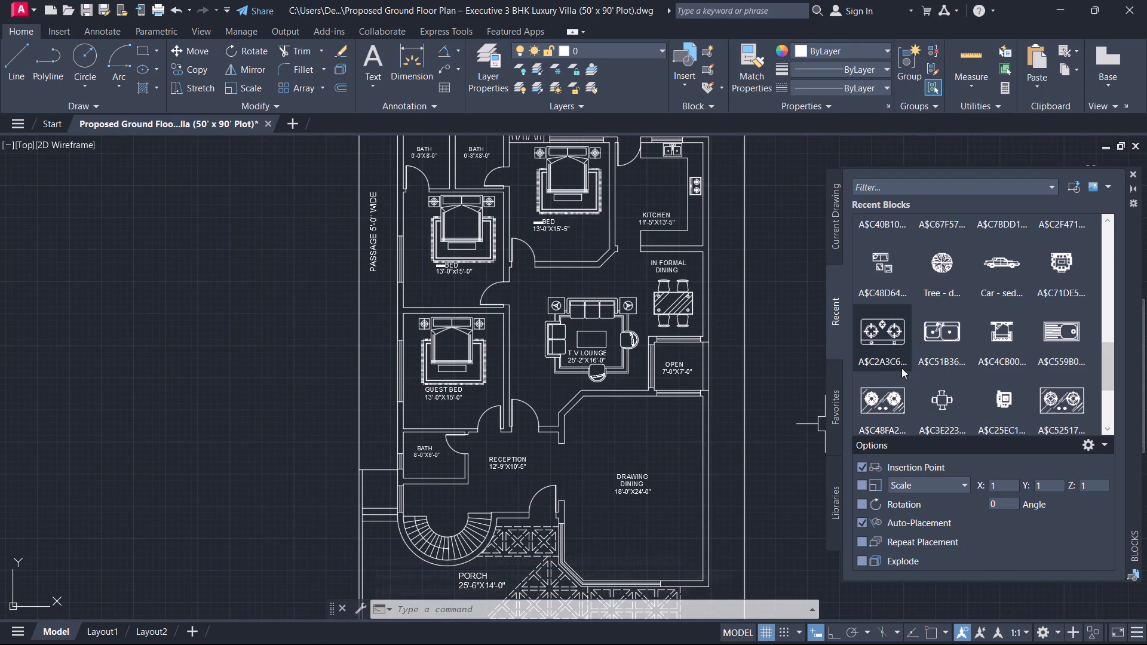
{"action": "scroll", "coordinate": [906, 368], "scroll_direction": "up", "scroll_amount": 1}
{"action": "scroll", "coordinate": [962, 290], "scroll_direction": "up", "scroll_amount": 1}
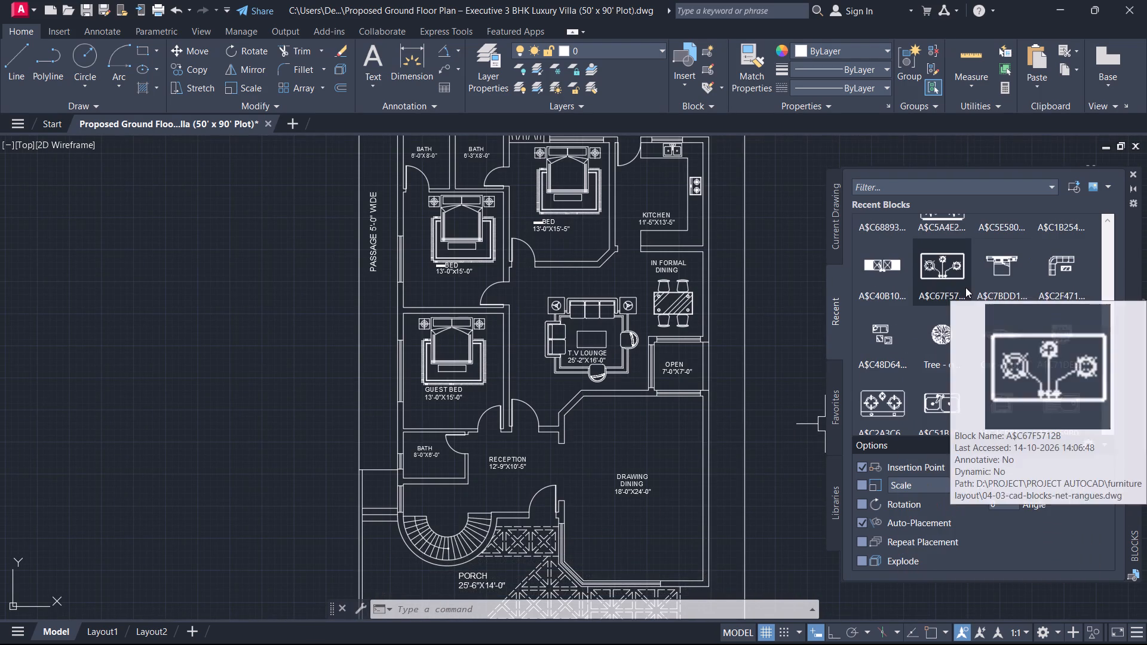
{"action": "left_click", "coordinate": [1064, 263]}
{"action": "middle_click_drag", "start_coordinate": [622, 511], "coordinate": [593, 487]}
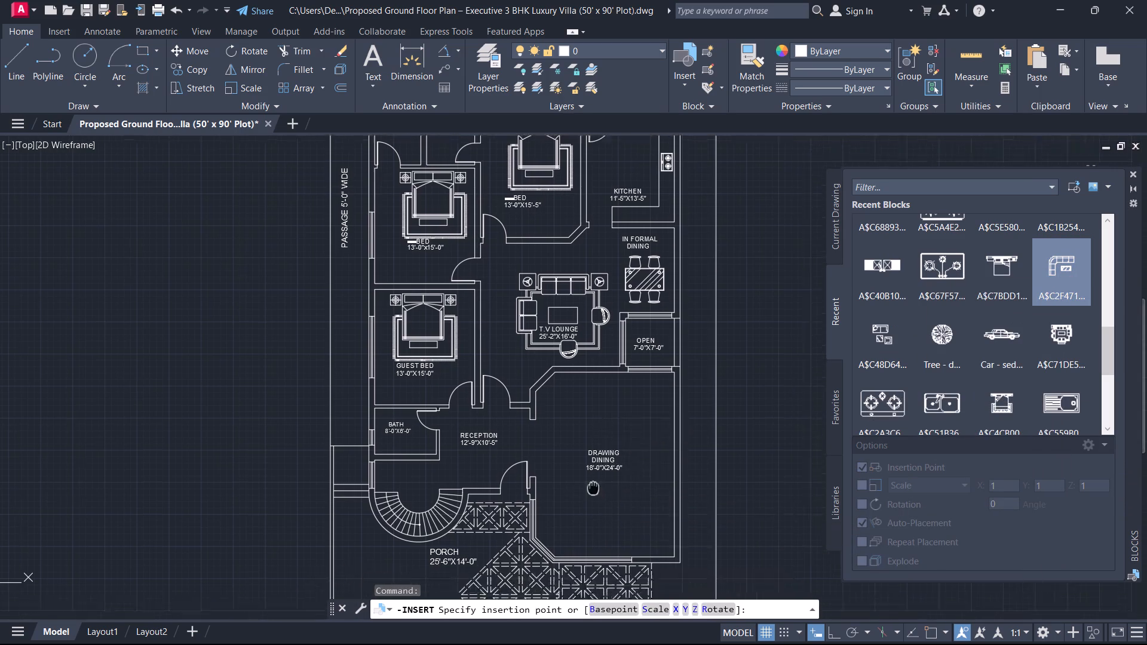
{"action": "middle_click_drag", "start_coordinate": [593, 487], "coordinate": [391, 450]}
{"action": "left_click", "coordinate": [623, 444]}
{"action": "key", "text": "Escape"}
Rotate the corner sofa block 270° with Ortho on, about a base point just above it.
{"action": "left_click_drag", "start_coordinate": [670, 417], "coordinate": [654, 401]}
{"action": "left_click", "coordinate": [620, 364]}
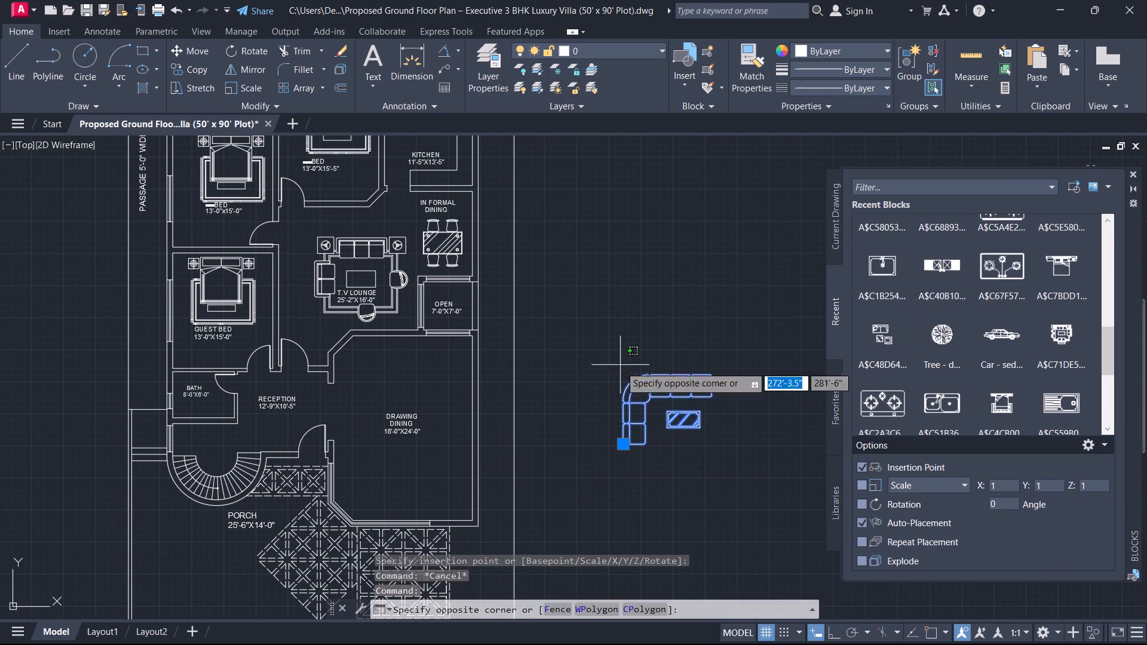
{"action": "key", "text": "Escape"}
{"action": "left_click", "coordinate": [645, 423]}
{"action": "key", "text": "r"}
{"action": "type", "text": "O"}
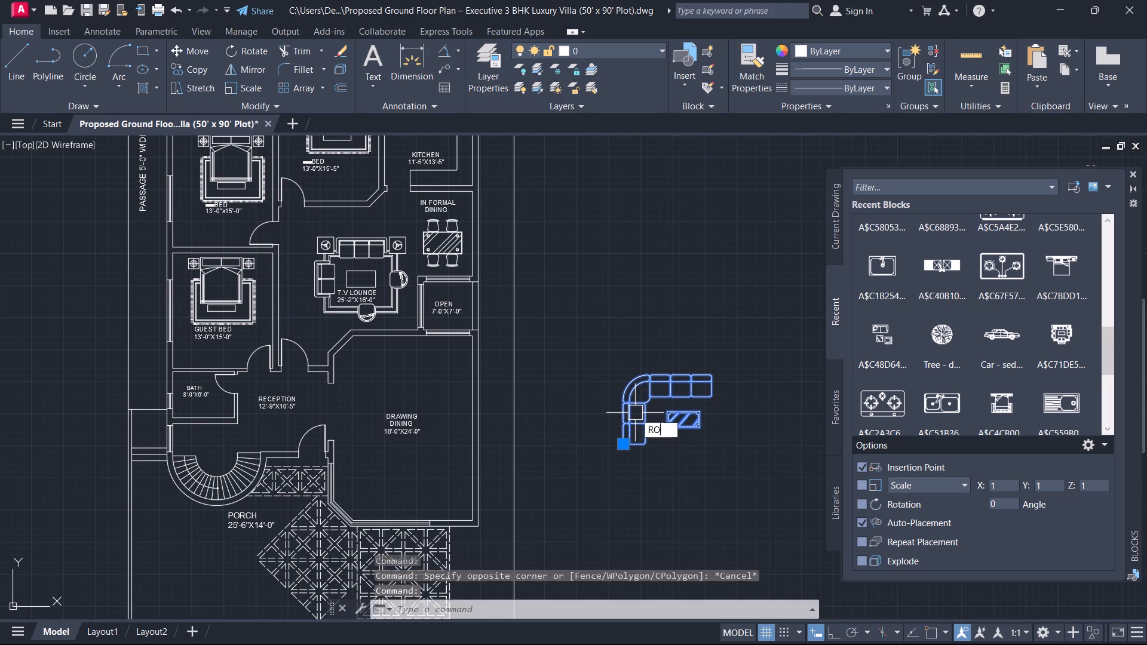
{"action": "key", "text": "space"}
{"action": "left_click_drag", "start_coordinate": [672, 337], "coordinate": [680, 337]}
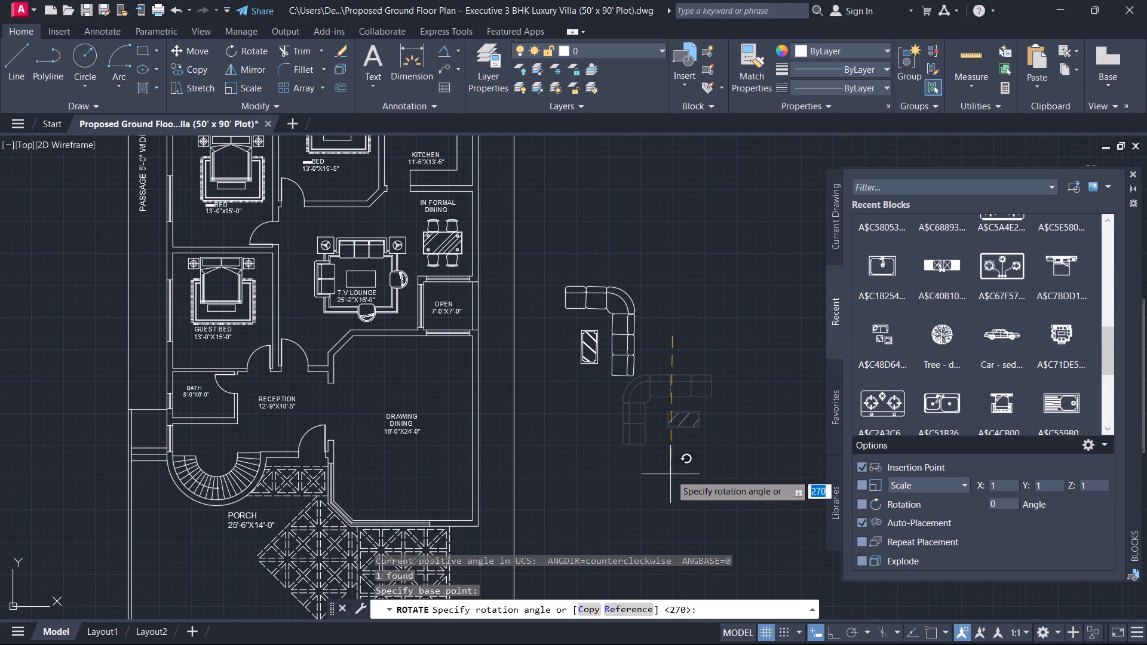
{"action": "key", "text": "F8"}
{"action": "left_click", "coordinate": [668, 462]}
{"action": "key", "text": "Escape"}
Copy the rotated corner sofa into the upper-right corner of the drawing/dining room, with Ortho off for placement.
{"action": "left_click", "coordinate": [628, 364]}
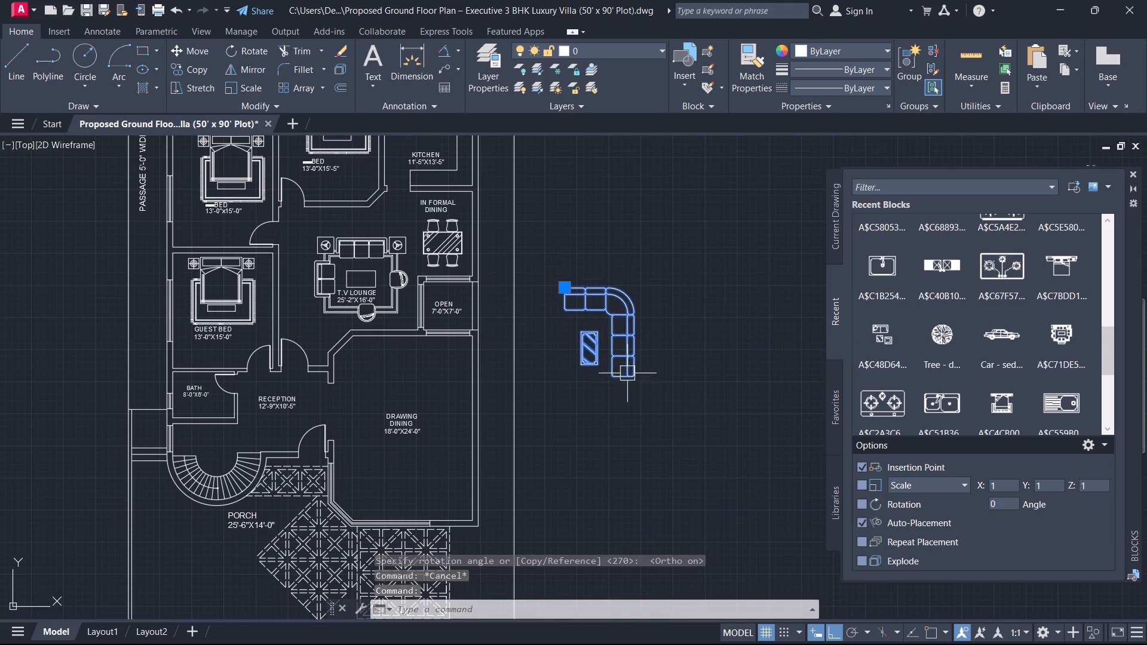
{"action": "key", "text": "c"}
{"action": "type", "text": "O"}
{"action": "key", "text": "space"}
{"action": "left_click", "coordinate": [626, 312]}
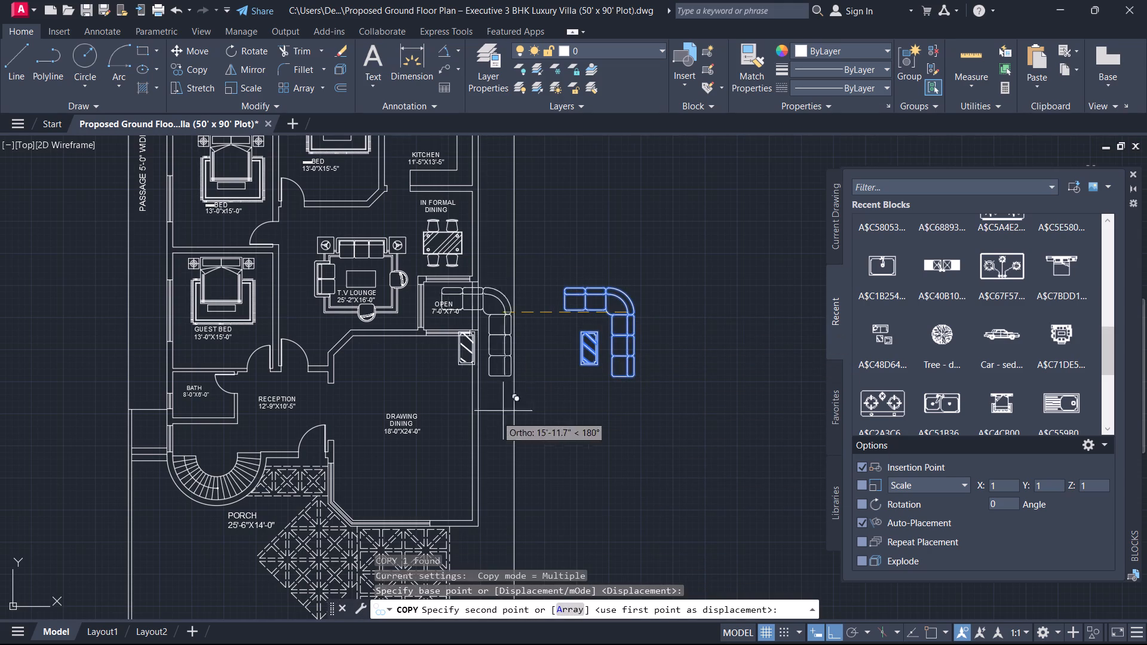
{"action": "key", "text": "F8"}
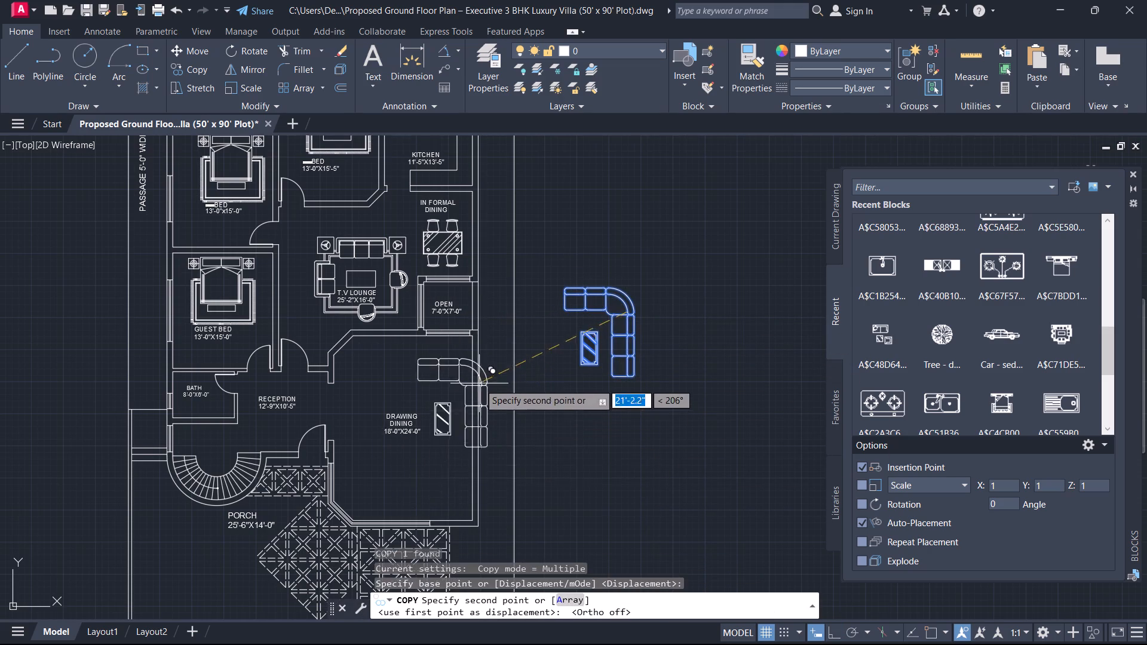
{"action": "scroll", "coordinate": [479, 383], "scroll_direction": "up", "scroll_amount": 2}
{"action": "left_click", "coordinate": [434, 349]}
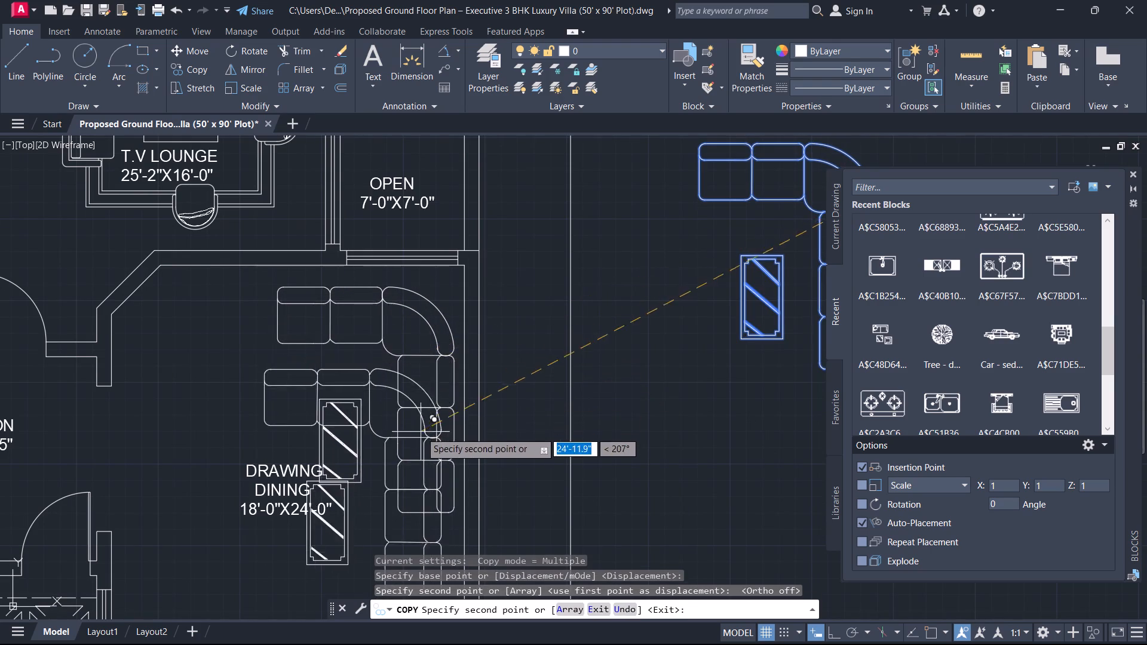
{"action": "middle_click_drag", "start_coordinate": [421, 432], "coordinate": [528, 253]}
{"action": "scroll", "coordinate": [528, 253], "scroll_direction": "down", "scroll_amount": 1}
{"action": "key", "text": "Escape"}
Mirror the drawing room corner sofa across a horizontal line just below it, using Ortho and keeping the original.
{"action": "left_click", "coordinate": [539, 293]}
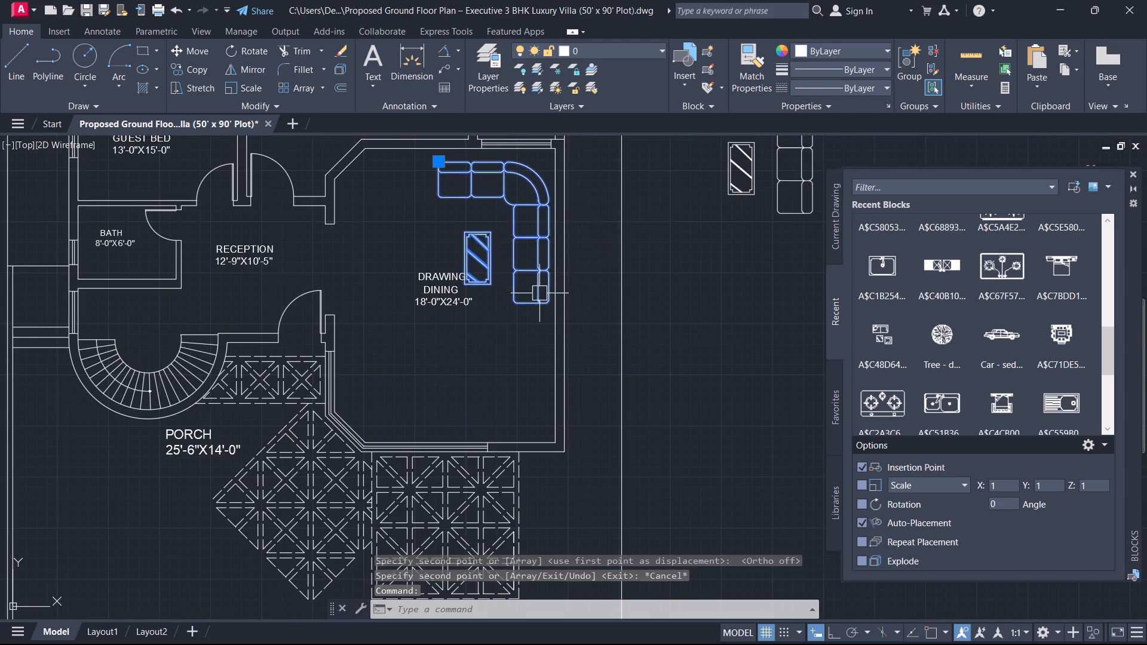
{"action": "type", "text": "MI"}
{"action": "key", "text": "space"}
{"action": "scroll", "coordinate": [496, 337], "scroll_direction": "up", "scroll_amount": 2}
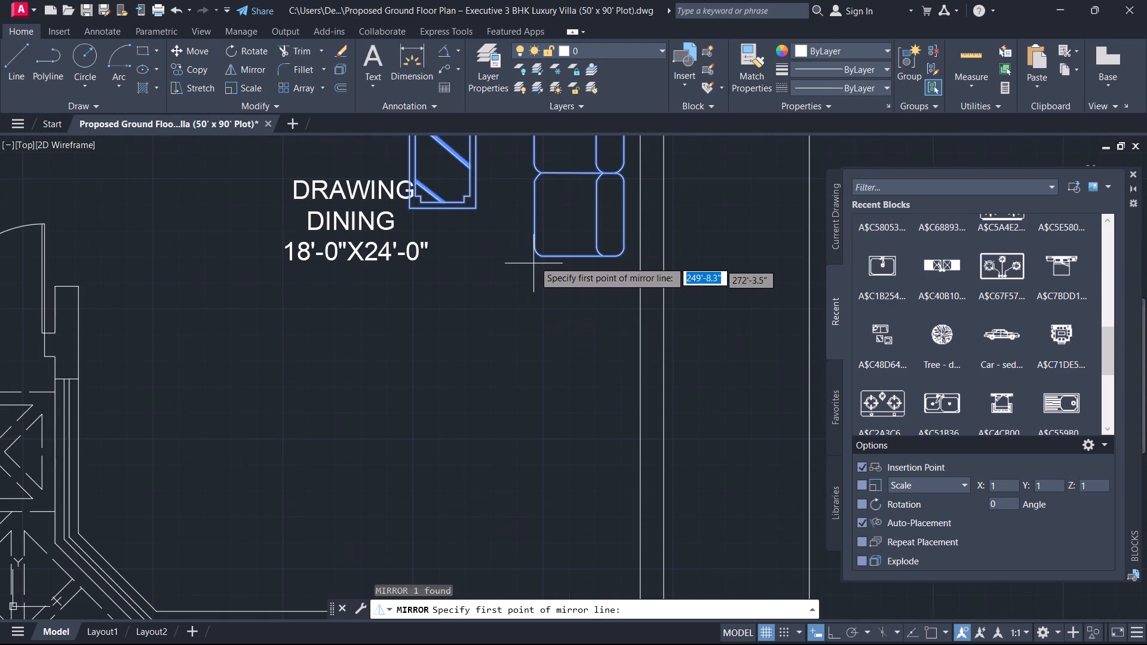
{"action": "left_click", "coordinate": [538, 266]}
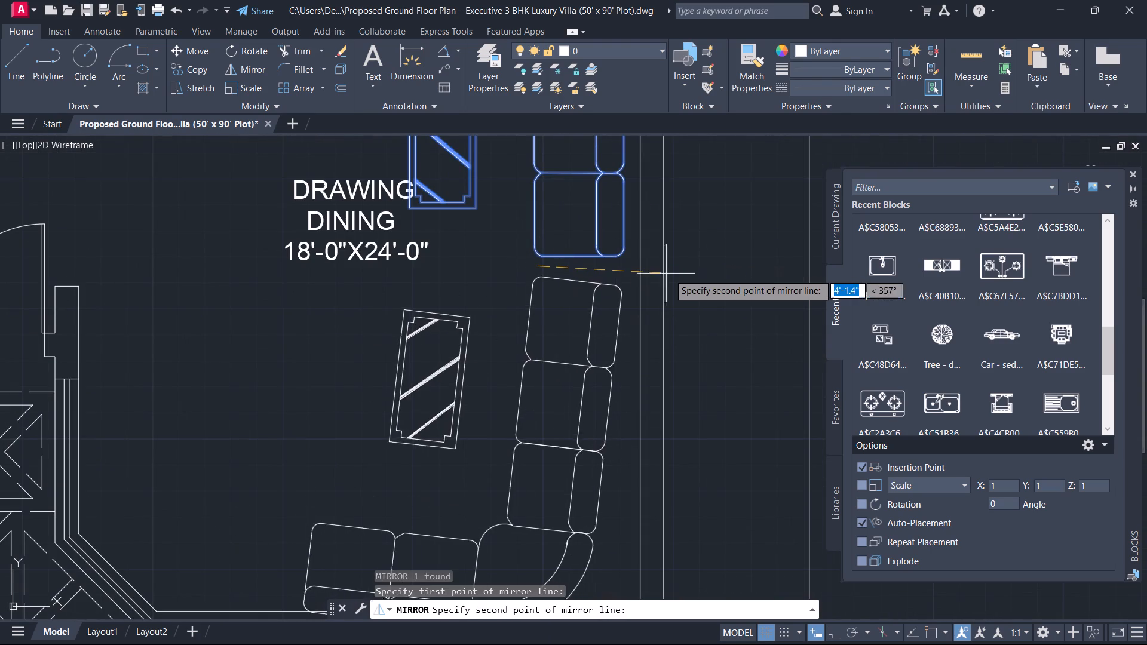
{"action": "key", "text": "F8"}
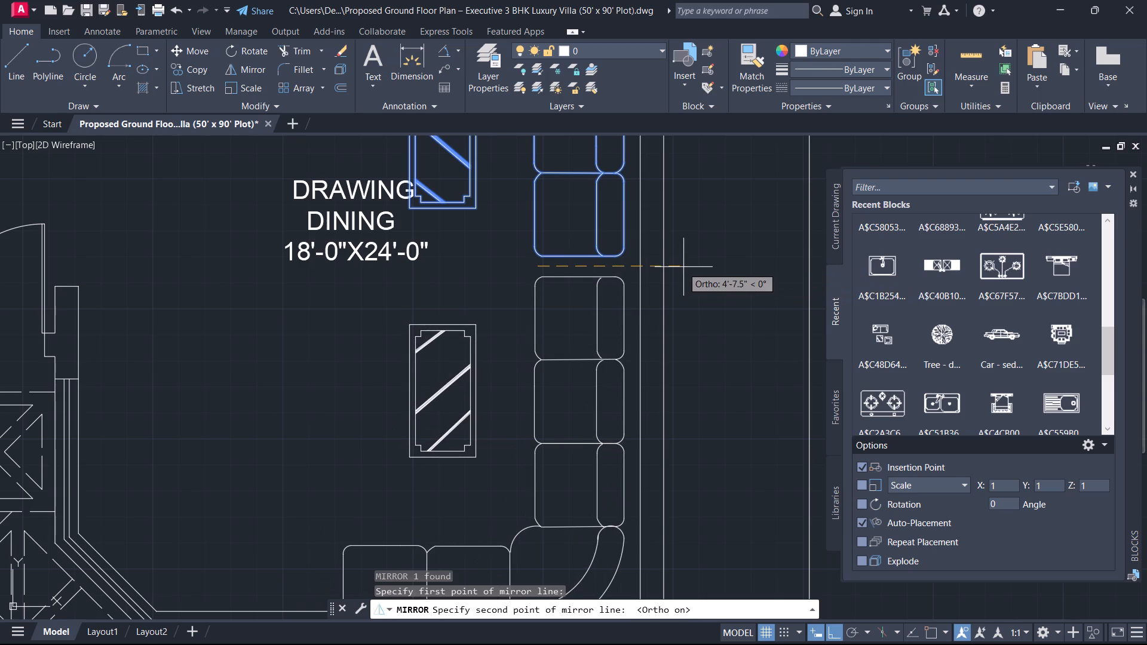
{"action": "left_click", "coordinate": [683, 267]}
{"action": "scroll", "coordinate": [699, 315], "scroll_direction": "down", "scroll_amount": 2}
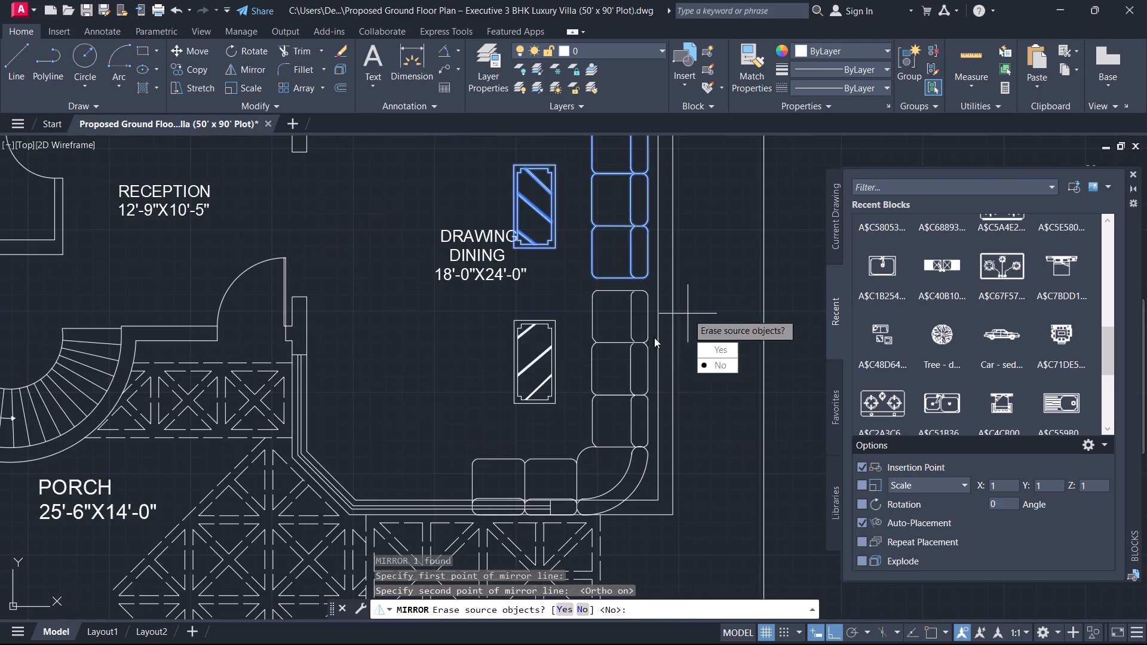
{"action": "scroll", "coordinate": [654, 337], "scroll_direction": "down", "scroll_amount": 1}
{"action": "scroll", "coordinate": [683, 339], "scroll_direction": "up", "scroll_amount": 2}
{"action": "left_click_drag", "start_coordinate": [716, 412], "coordinate": [684, 268]}
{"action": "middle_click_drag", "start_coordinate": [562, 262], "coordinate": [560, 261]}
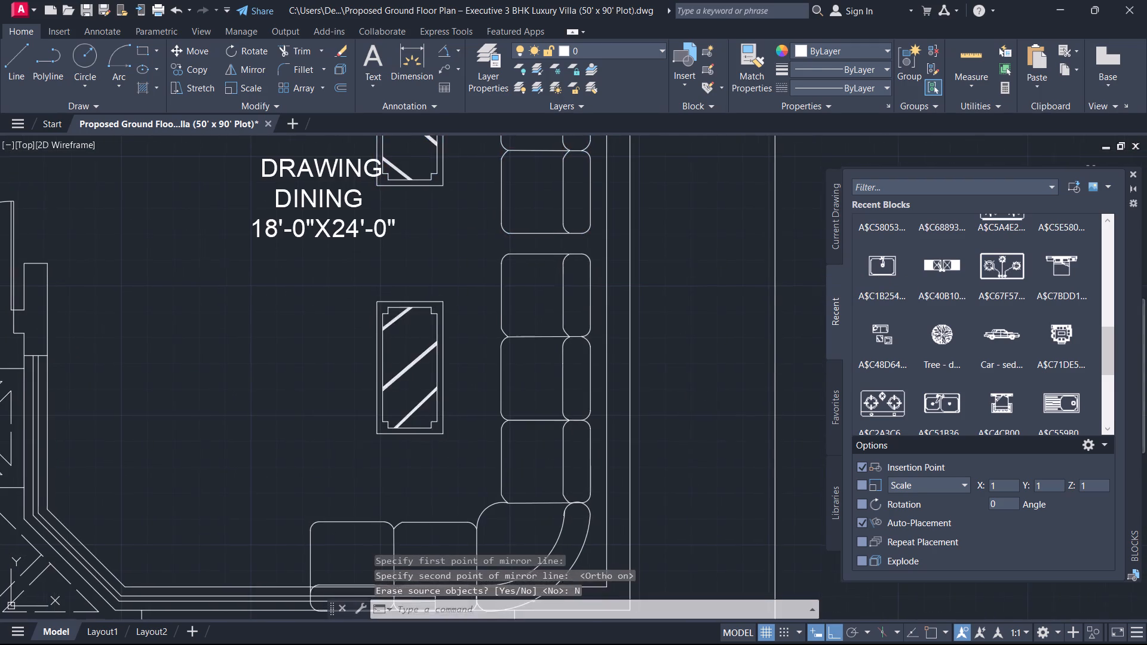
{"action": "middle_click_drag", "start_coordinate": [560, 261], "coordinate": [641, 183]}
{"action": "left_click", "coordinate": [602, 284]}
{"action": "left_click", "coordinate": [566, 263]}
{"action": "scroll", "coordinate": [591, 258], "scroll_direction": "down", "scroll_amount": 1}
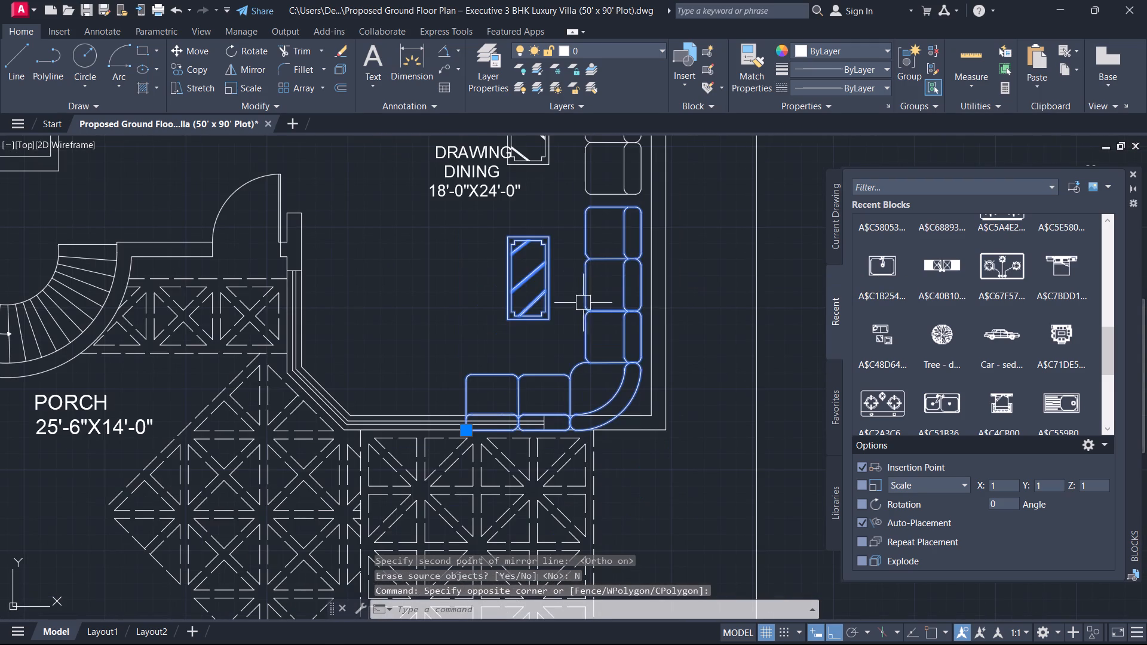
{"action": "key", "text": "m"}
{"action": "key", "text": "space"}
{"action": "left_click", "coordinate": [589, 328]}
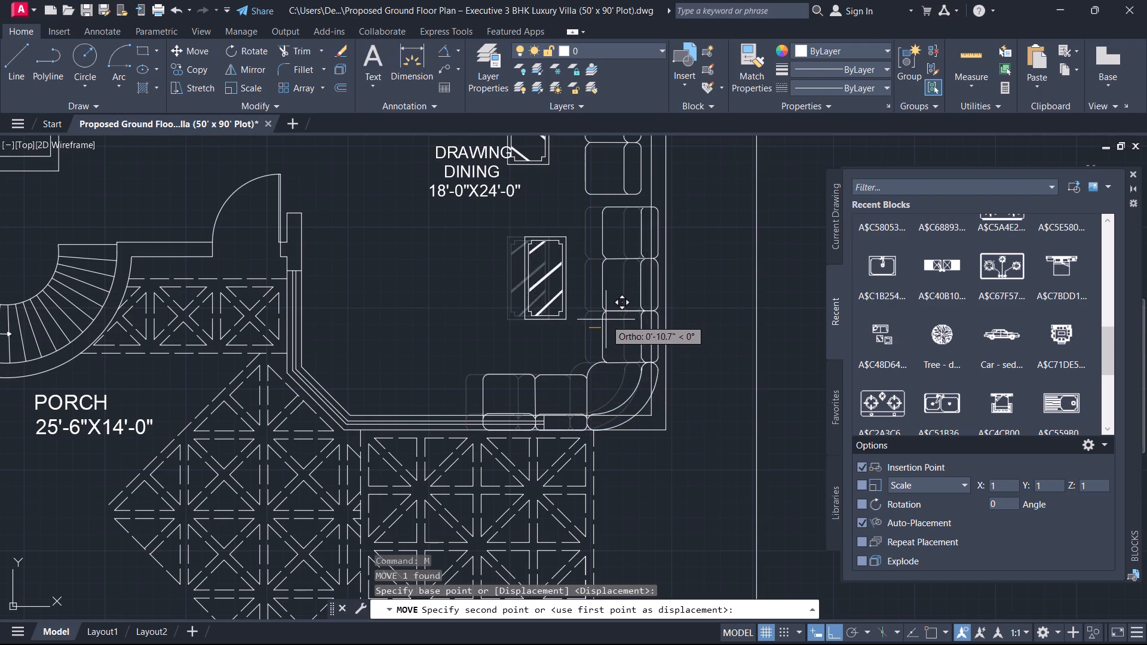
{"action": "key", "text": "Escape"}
Move the mirrored lower corner sofa and its coffee table about 3'-4" straight up, with Ortho on, toward the upper sofa.
{"action": "left_click", "coordinate": [612, 311]}
{"action": "key", "text": "m"}
{"action": "key", "text": "space"}
{"action": "left_click", "coordinate": [614, 309]}
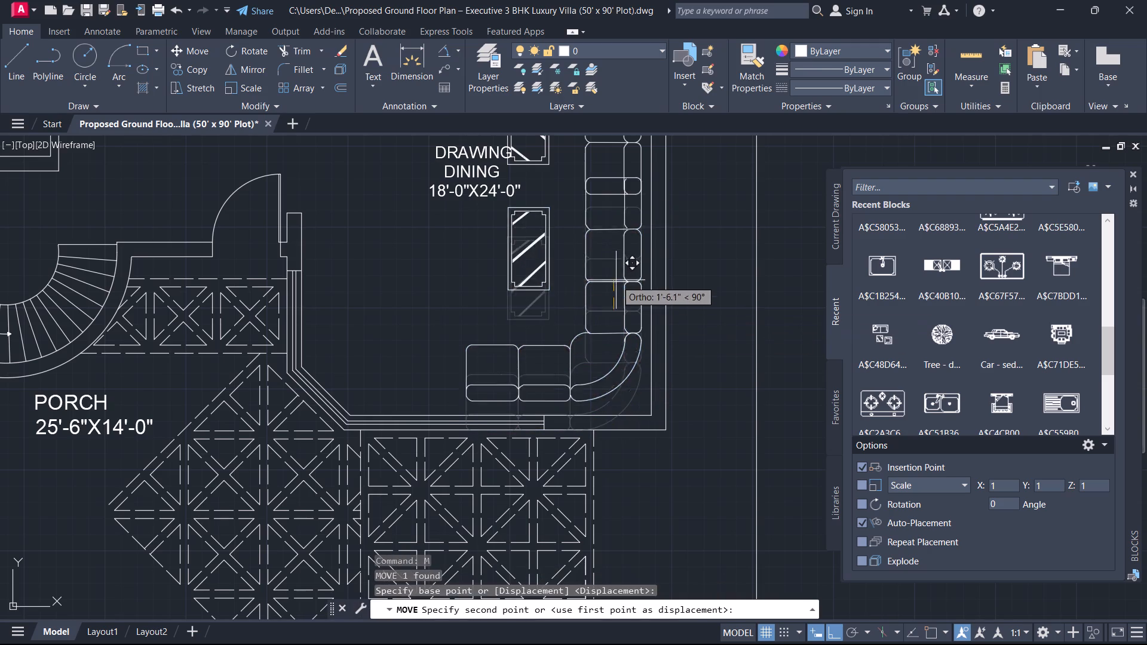
{"action": "middle_click_drag", "start_coordinate": [611, 249], "coordinate": [606, 274]}
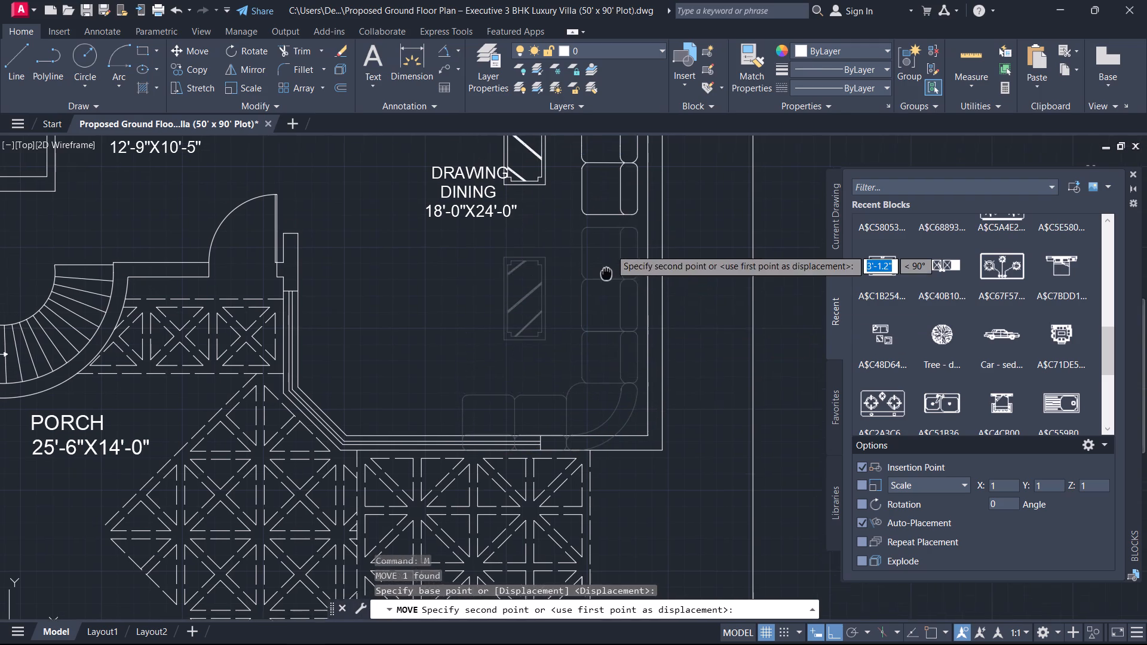
{"action": "middle_click_drag", "start_coordinate": [606, 274], "coordinate": [602, 302]}
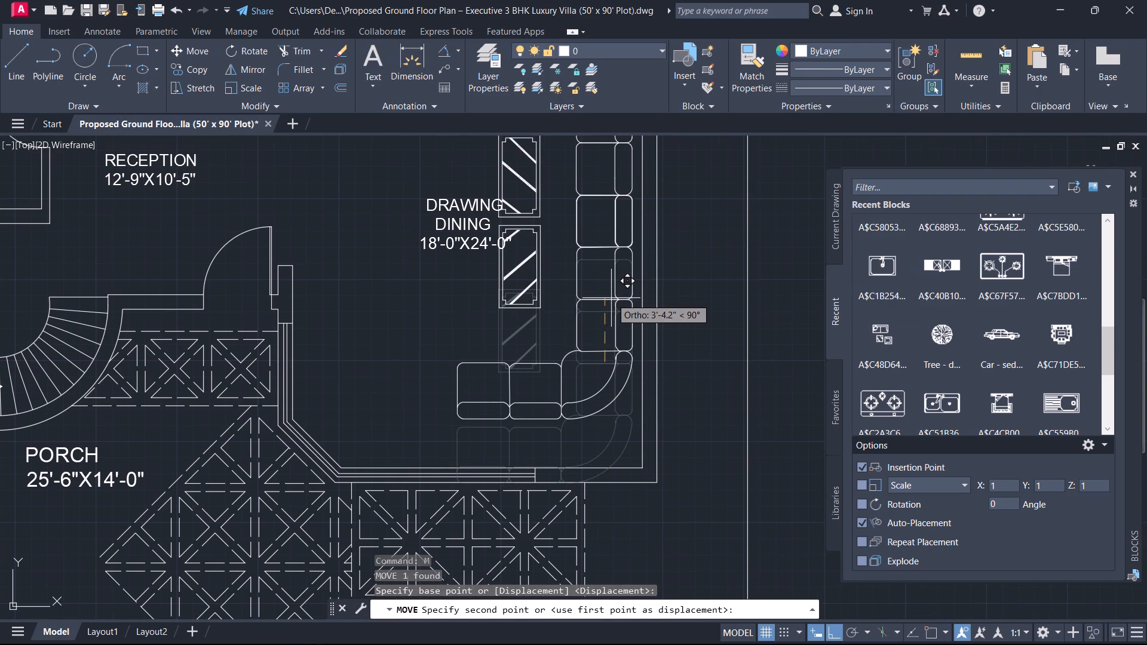
{"action": "left_click", "coordinate": [611, 298]}
{"action": "key", "text": "Escape"}
Move the DRAWING DINING 18'-0"X24'-0" label horizontally to the west, clear of the two coffee tables.
{"action": "scroll", "coordinate": [578, 308], "scroll_direction": "down", "scroll_amount": 1}
{"action": "middle_click_drag", "start_coordinate": [497, 324], "coordinate": [605, 386]}
{"action": "scroll", "coordinate": [557, 373], "scroll_direction": "down", "scroll_amount": 1}
{"action": "scroll", "coordinate": [633, 397], "scroll_direction": "up", "scroll_amount": 1}
{"action": "scroll", "coordinate": [610, 345], "scroll_direction": "up", "scroll_amount": 1}
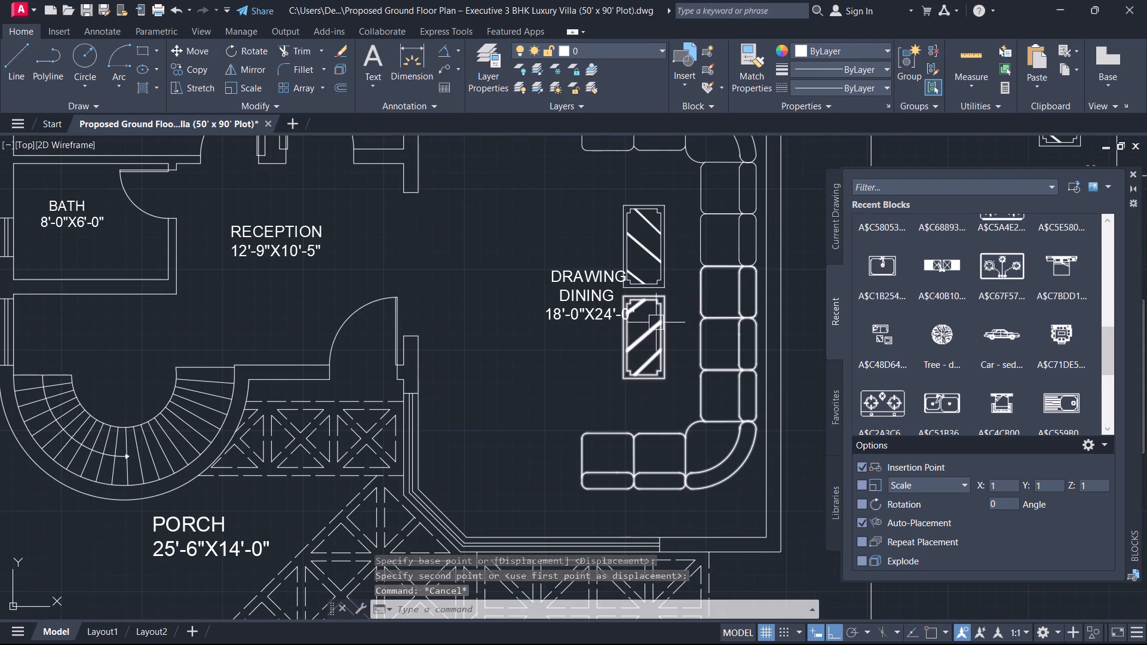
{"action": "key", "text": "Escape"}
{"action": "key", "text": "Escape"}
{"action": "left_click_drag", "start_coordinate": [587, 336], "coordinate": [573, 286]}
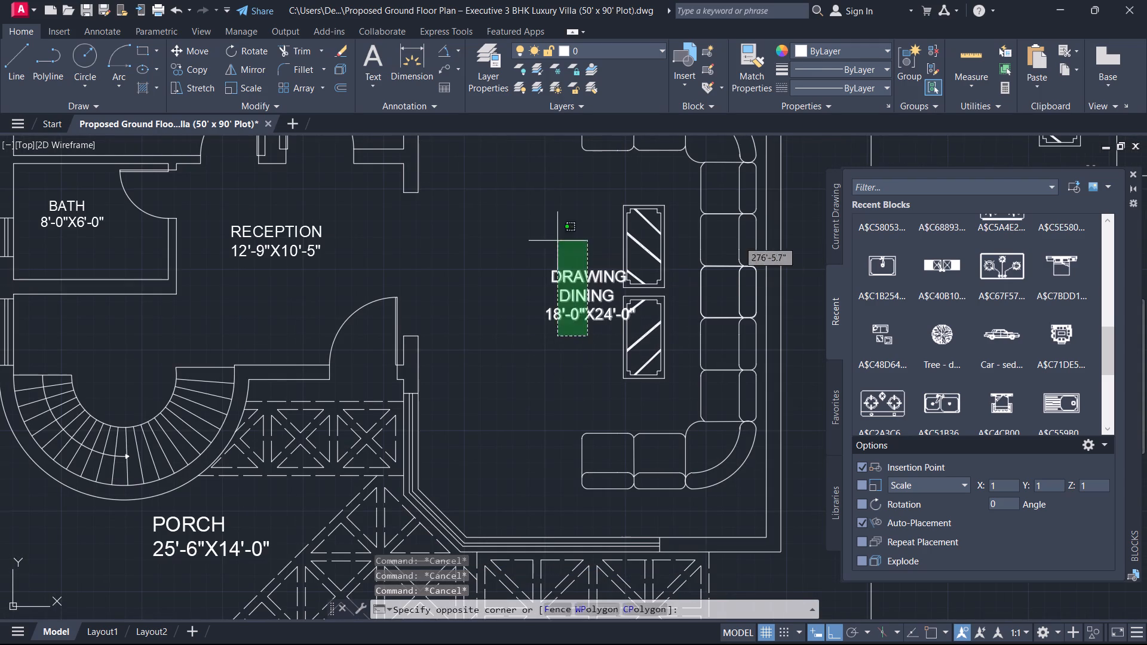
{"action": "left_click", "coordinate": [557, 241]}
{"action": "key", "text": "m"}
{"action": "key", "text": "space"}
{"action": "scroll", "coordinate": [573, 285], "scroll_direction": "up", "scroll_amount": 2}
{"action": "left_click", "coordinate": [575, 286]}
{"action": "left_click", "coordinate": [496, 284]}
{"action": "key", "text": "Escape"}
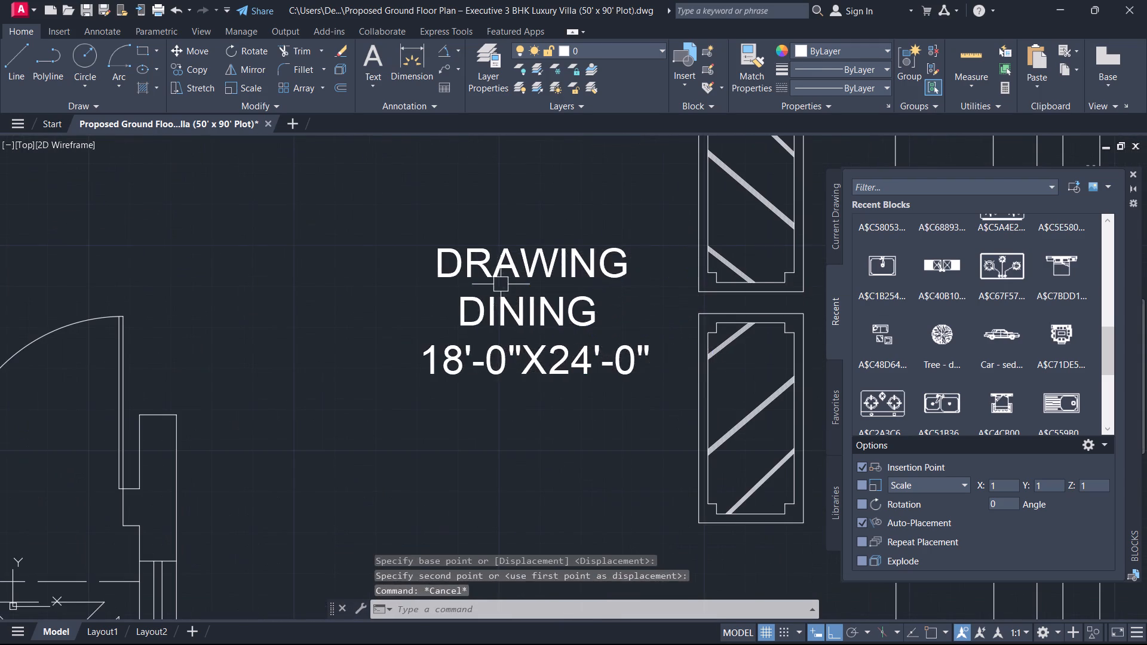
Examine the furnished ground floor plan, from the bedrooms, kitchen and TV lounge to the reception, staircase, porch and lawn.
{"action": "scroll", "coordinate": [495, 290], "scroll_direction": "down", "scroll_amount": 3}
{"action": "scroll", "coordinate": [435, 330], "scroll_direction": "down", "scroll_amount": 1}
{"action": "middle_click_drag", "start_coordinate": [440, 334], "coordinate": [707, 313]}
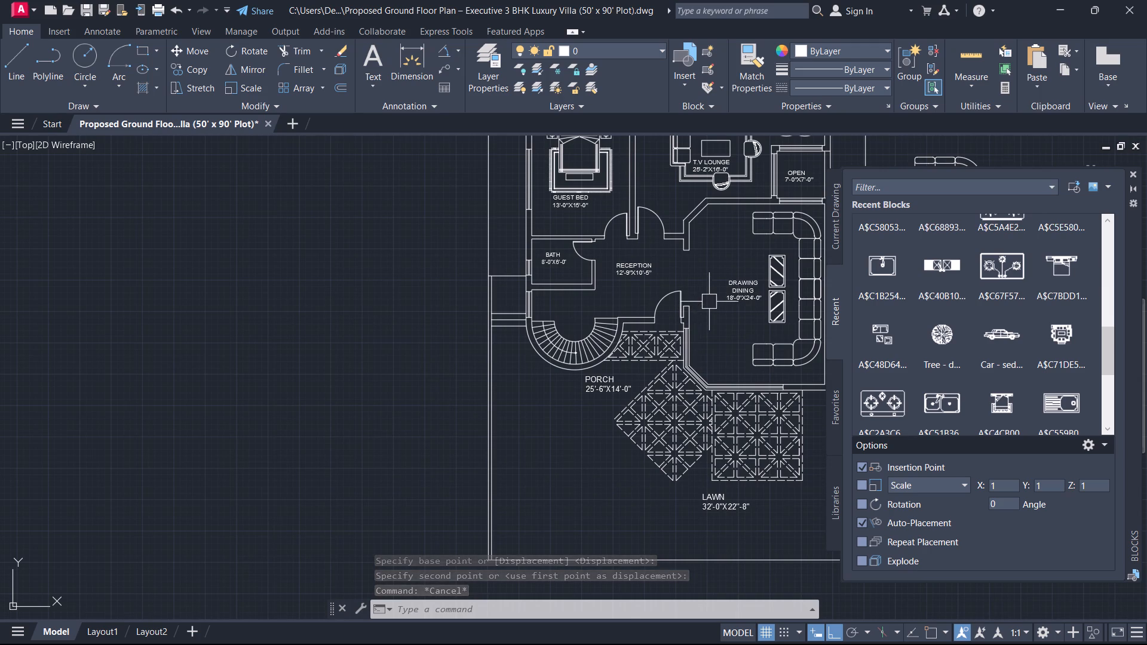
{"action": "scroll", "coordinate": [709, 302], "scroll_direction": "down", "scroll_amount": 1}
{"action": "middle_click_drag", "start_coordinate": [709, 302], "coordinate": [664, 351]}
{"action": "scroll", "coordinate": [729, 267], "scroll_direction": "up", "scroll_amount": 2}
{"action": "scroll", "coordinate": [590, 363], "scroll_direction": "down", "scroll_amount": 1}
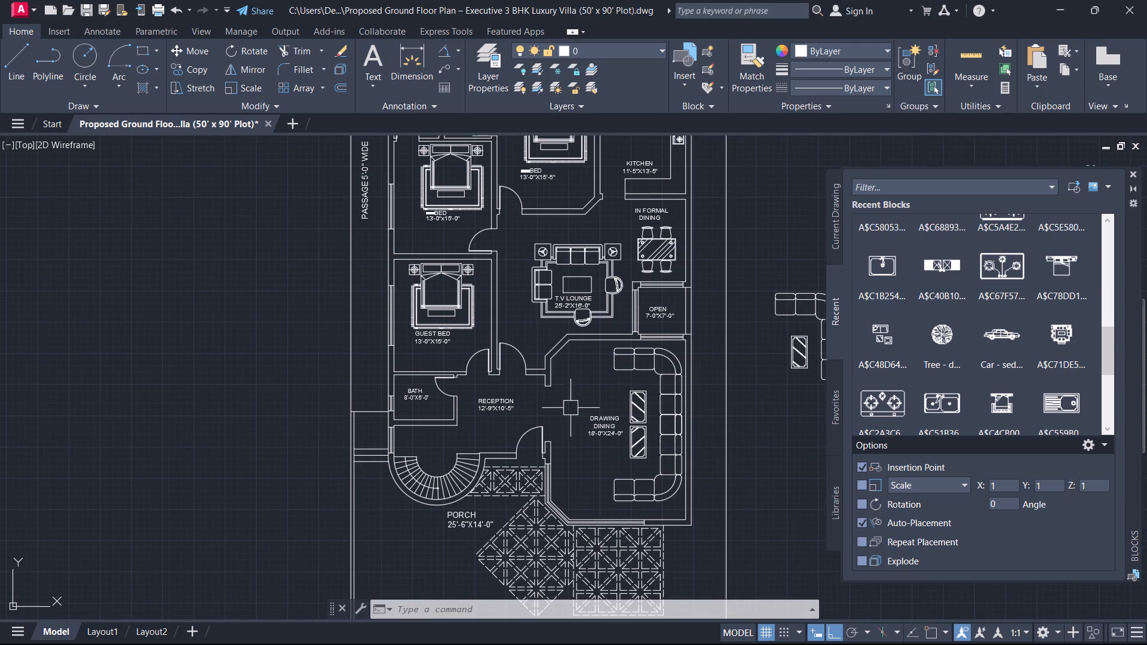
{"action": "middle_click_drag", "start_coordinate": [569, 410], "coordinate": [567, 499]}
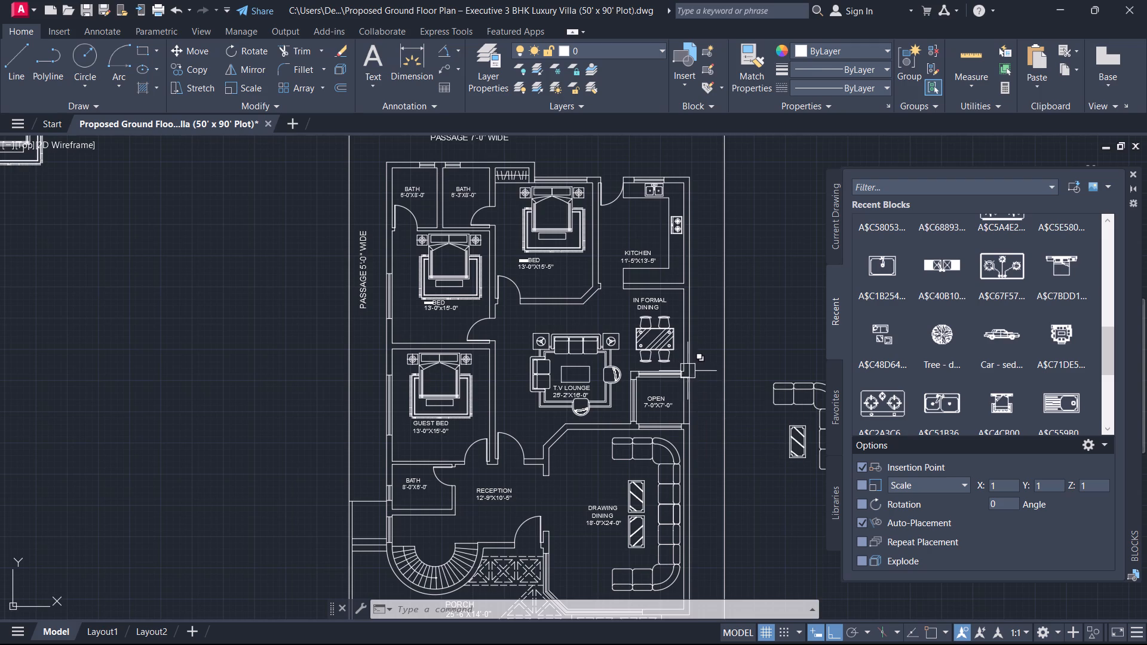
{"action": "scroll", "coordinate": [588, 361], "scroll_direction": "up", "scroll_amount": 1}
{"action": "middle_click_drag", "start_coordinate": [588, 361], "coordinate": [619, 266]}
{"action": "scroll", "coordinate": [528, 405], "scroll_direction": "down", "scroll_amount": 1}
{"action": "middle_click_drag", "start_coordinate": [530, 407], "coordinate": [626, 289]}
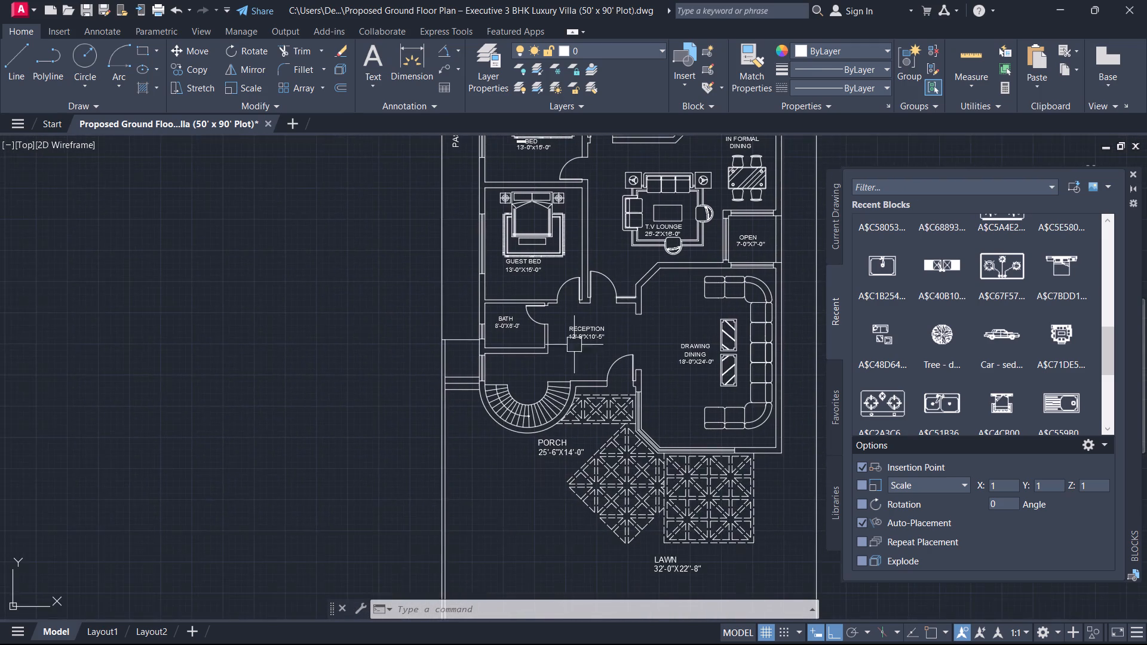
{"action": "scroll", "coordinate": [529, 388], "scroll_direction": "up", "scroll_amount": 1}
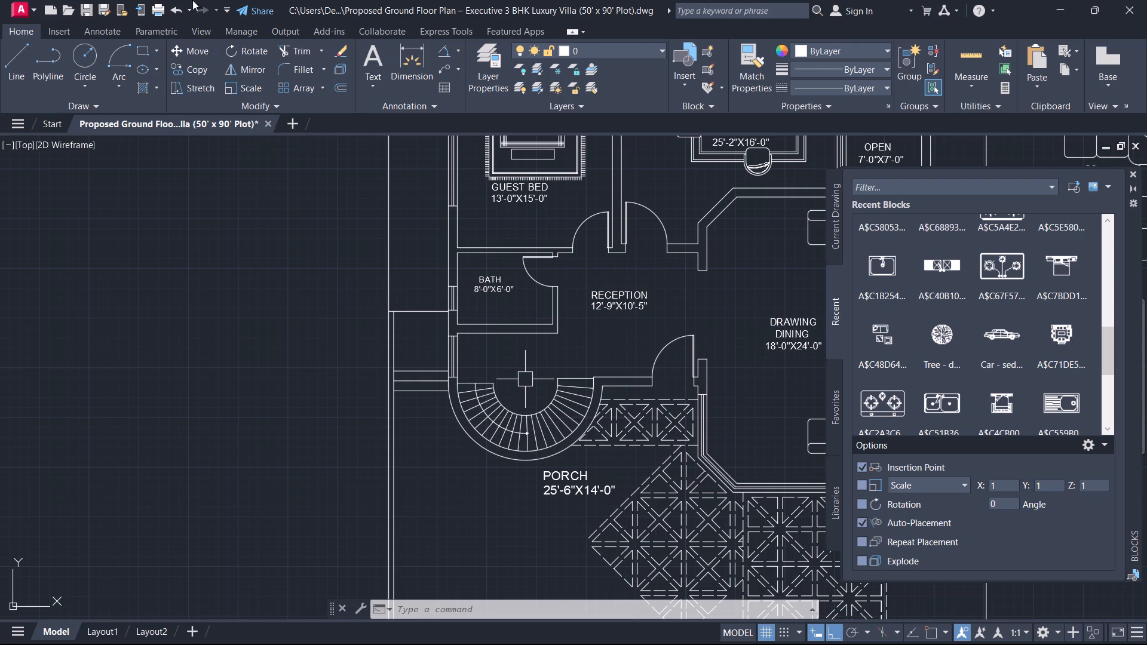
{"action": "scroll", "coordinate": [480, 284], "scroll_direction": "down", "scroll_amount": 3}
{"action": "scroll", "coordinate": [586, 381], "scroll_direction": "up", "scroll_amount": 1}
{"action": "middle_click_drag", "start_coordinate": [586, 381], "coordinate": [588, 408]}
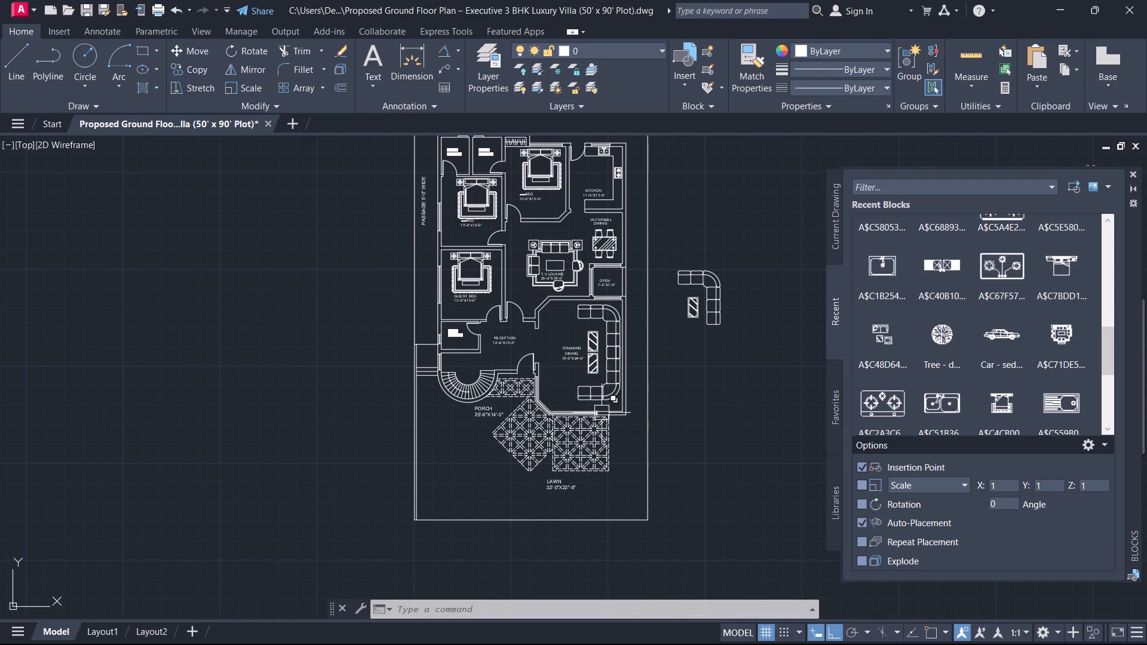
{"action": "scroll", "coordinate": [552, 449], "scroll_direction": "up", "scroll_amount": 5}
{"action": "scroll", "coordinate": [525, 508], "scroll_direction": "down", "scroll_amount": 2}
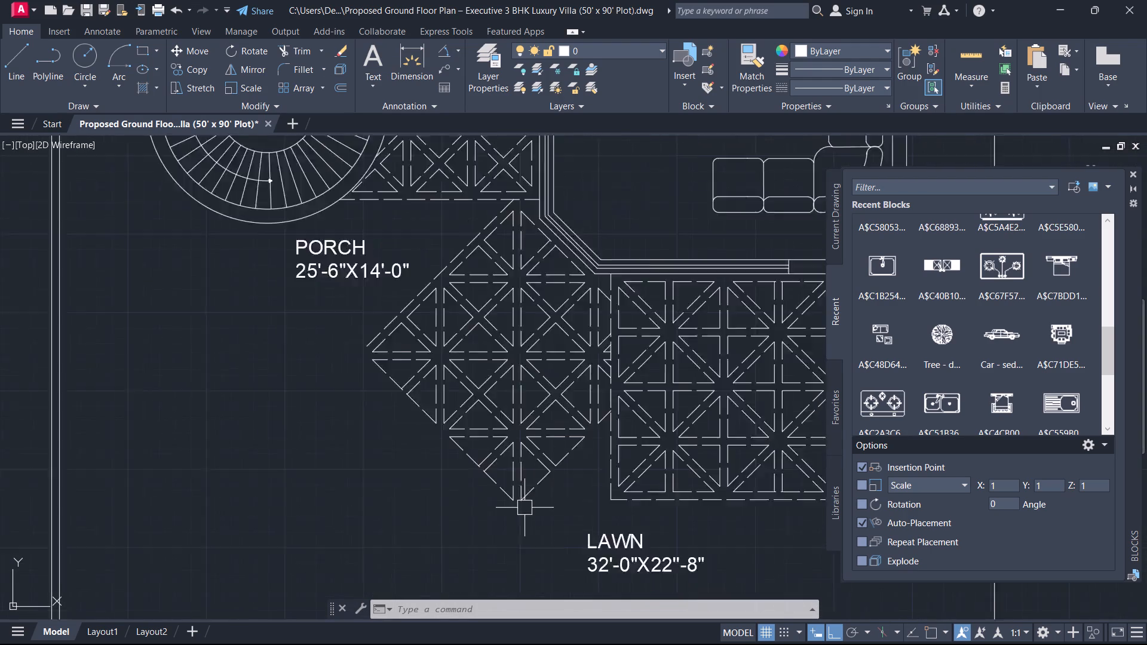
{"action": "scroll", "coordinate": [525, 508], "scroll_direction": "down", "scroll_amount": 2}
{"action": "middle_click_drag", "start_coordinate": [482, 511], "coordinate": [563, 569]}
{"action": "scroll", "coordinate": [482, 511], "scroll_direction": "up", "scroll_amount": 1}
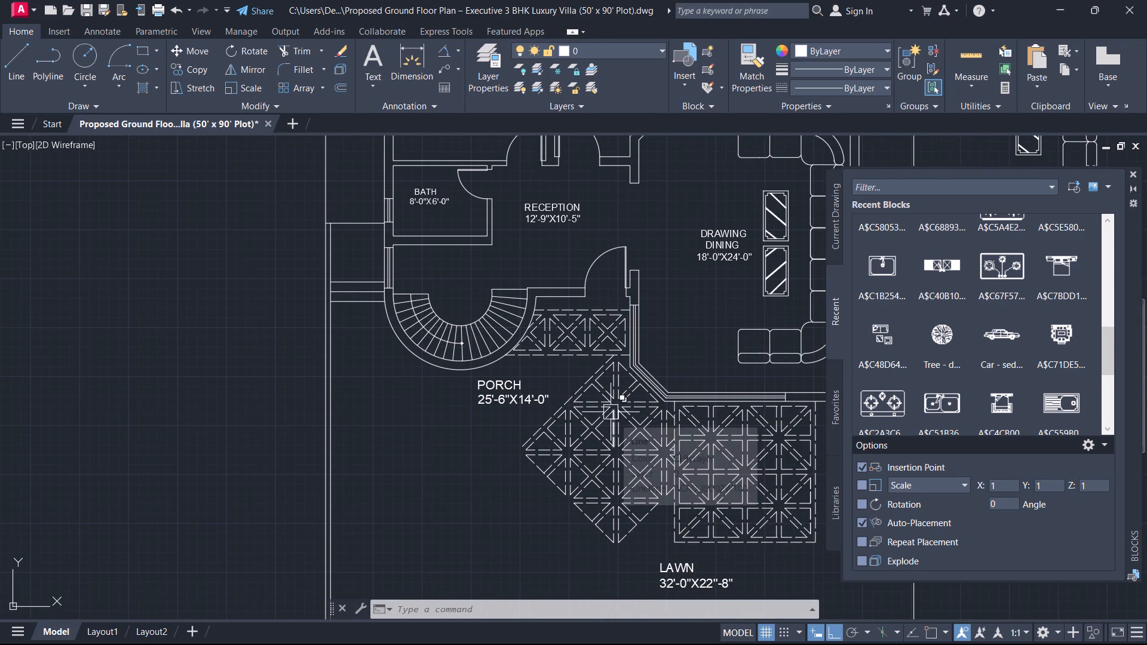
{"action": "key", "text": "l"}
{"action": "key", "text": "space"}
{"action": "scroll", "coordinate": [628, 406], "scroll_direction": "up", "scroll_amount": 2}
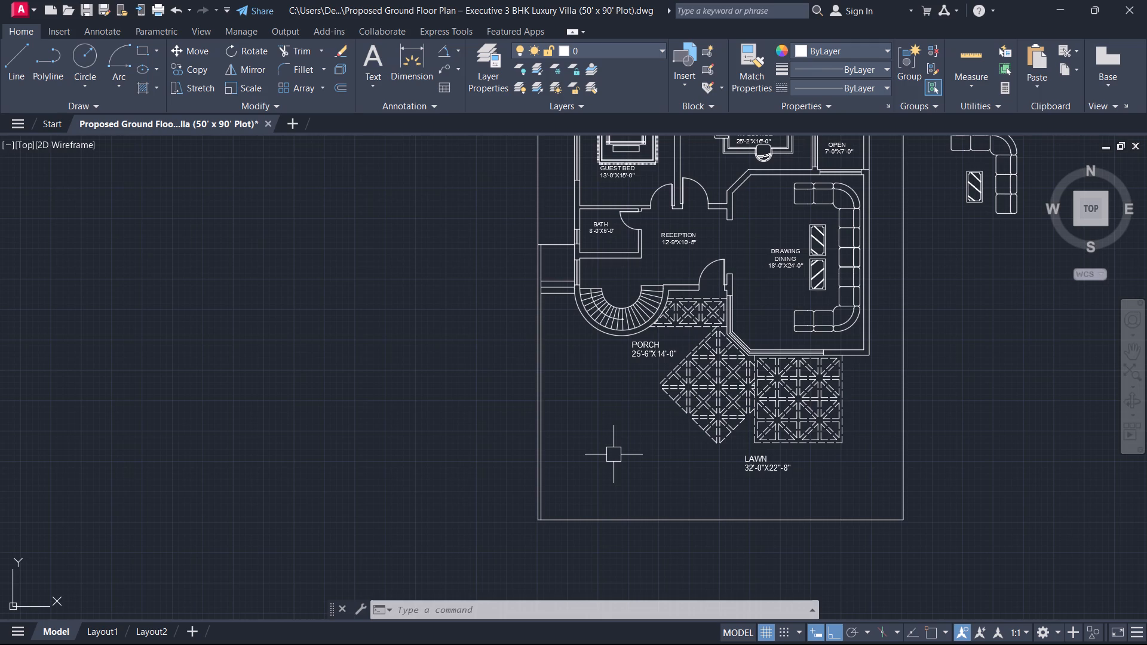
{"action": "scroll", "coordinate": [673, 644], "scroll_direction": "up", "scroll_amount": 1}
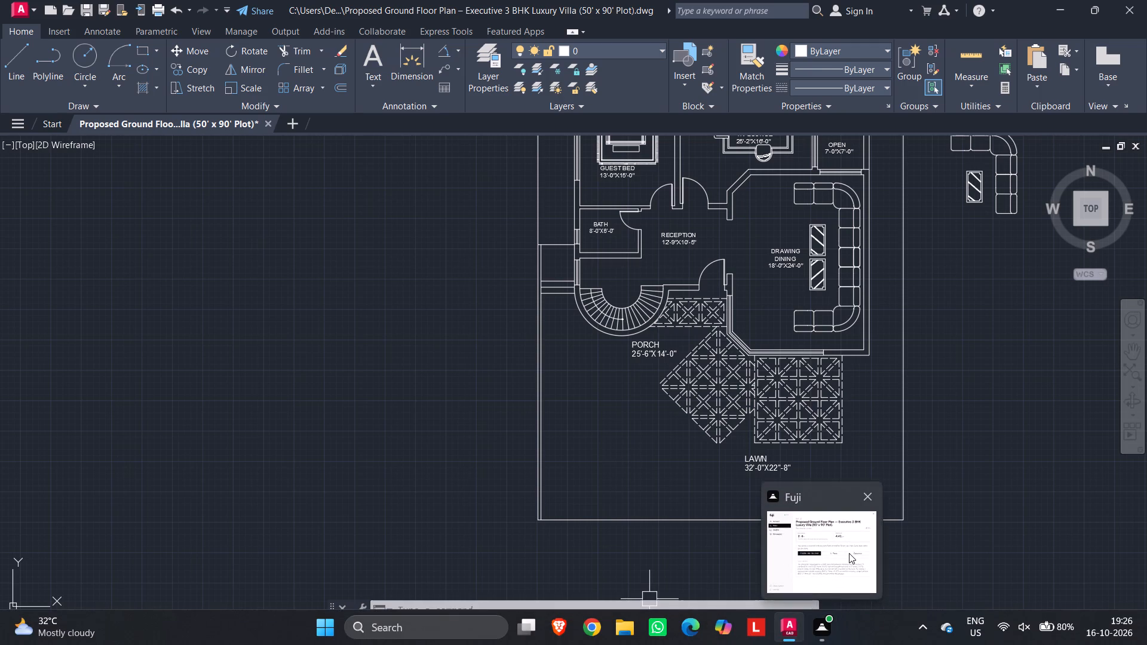
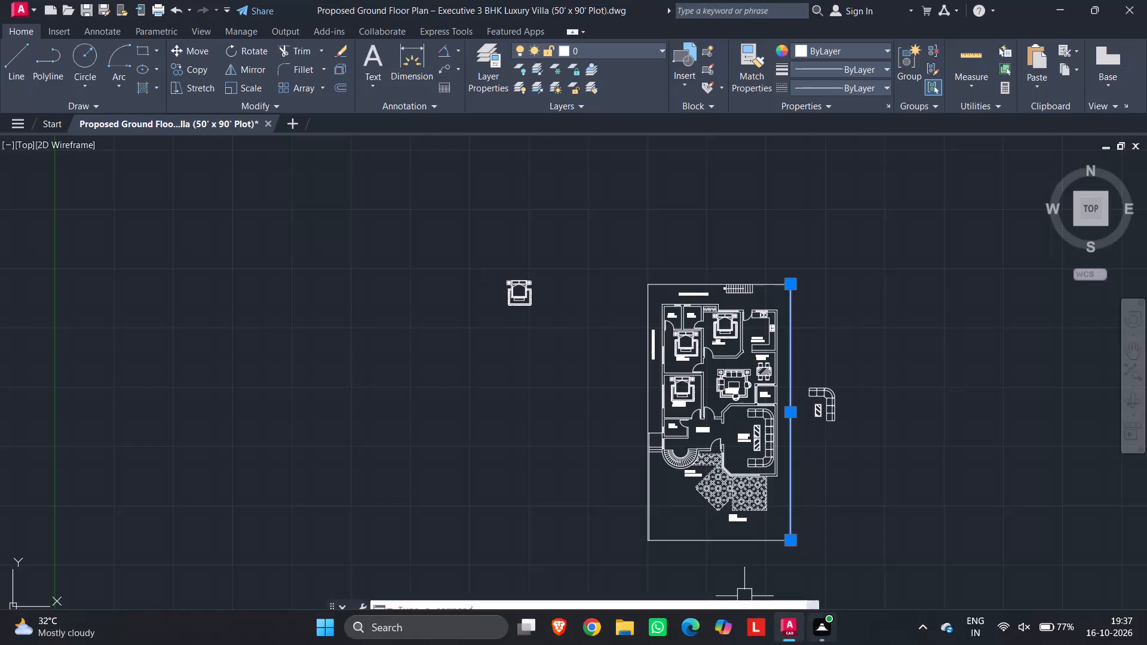
With Ortho off, draw a line diagonally from the drawing room's angled wall across the paving, continuing about 18'-2" west to the boundary wall using Osnap.
{"action": "scroll", "coordinate": [742, 508], "scroll_direction": "up", "scroll_amount": 2}
{"action": "middle_click_drag", "start_coordinate": [746, 508], "coordinate": [821, 472]}
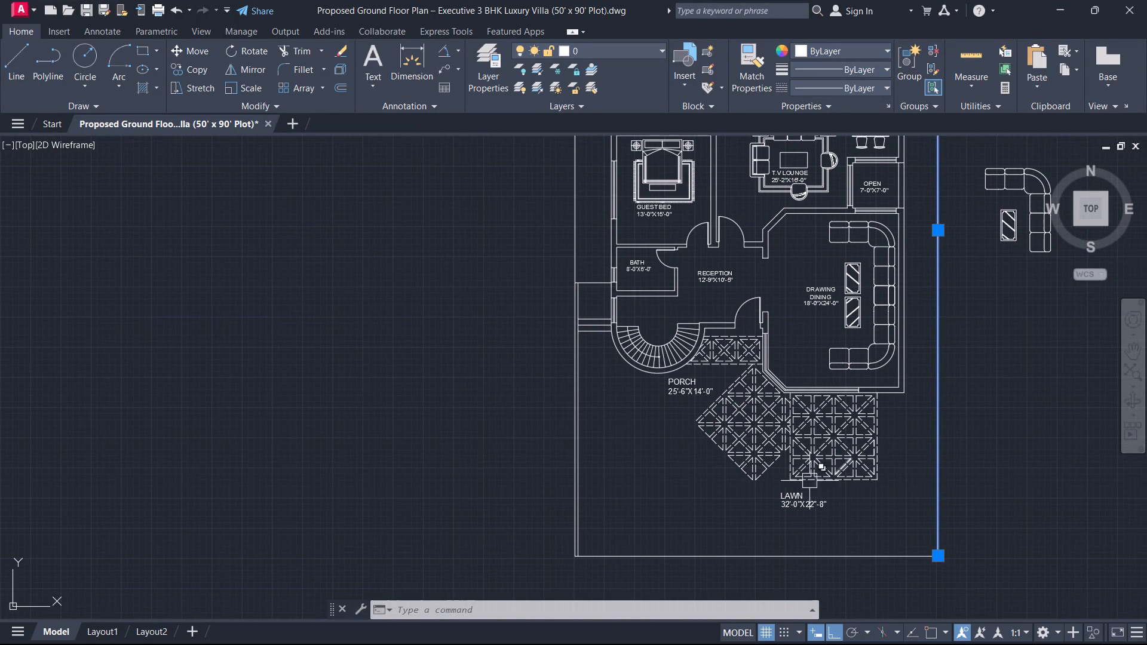
{"action": "scroll", "coordinate": [677, 493], "scroll_direction": "up", "scroll_amount": 1}
{"action": "middle_click_drag", "start_coordinate": [677, 493], "coordinate": [703, 496]}
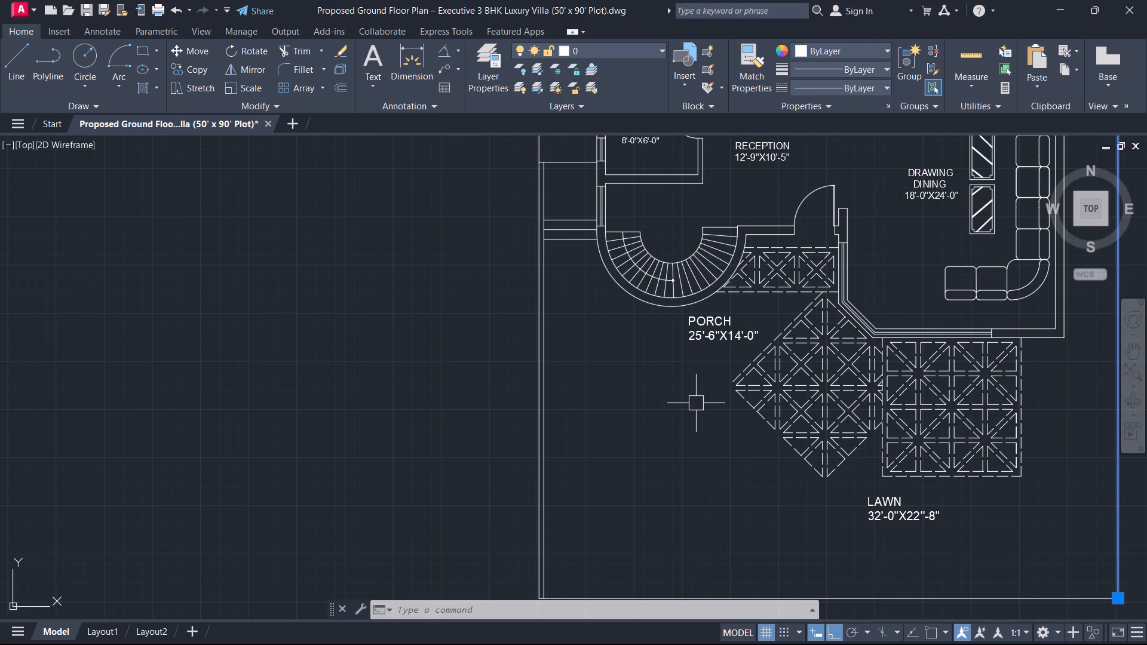
{"action": "key", "text": "l"}
{"action": "key", "text": "space"}
{"action": "scroll", "coordinate": [864, 294], "scroll_direction": "up", "scroll_amount": 1}
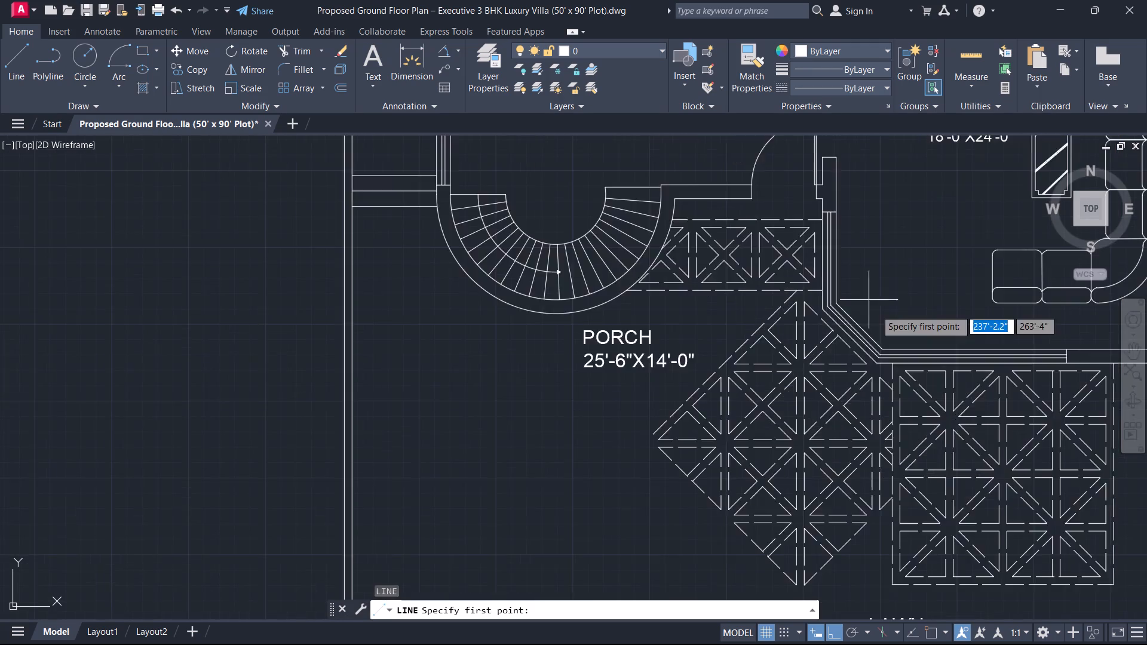
{"action": "scroll", "coordinate": [875, 309], "scroll_direction": "up", "scroll_amount": 1}
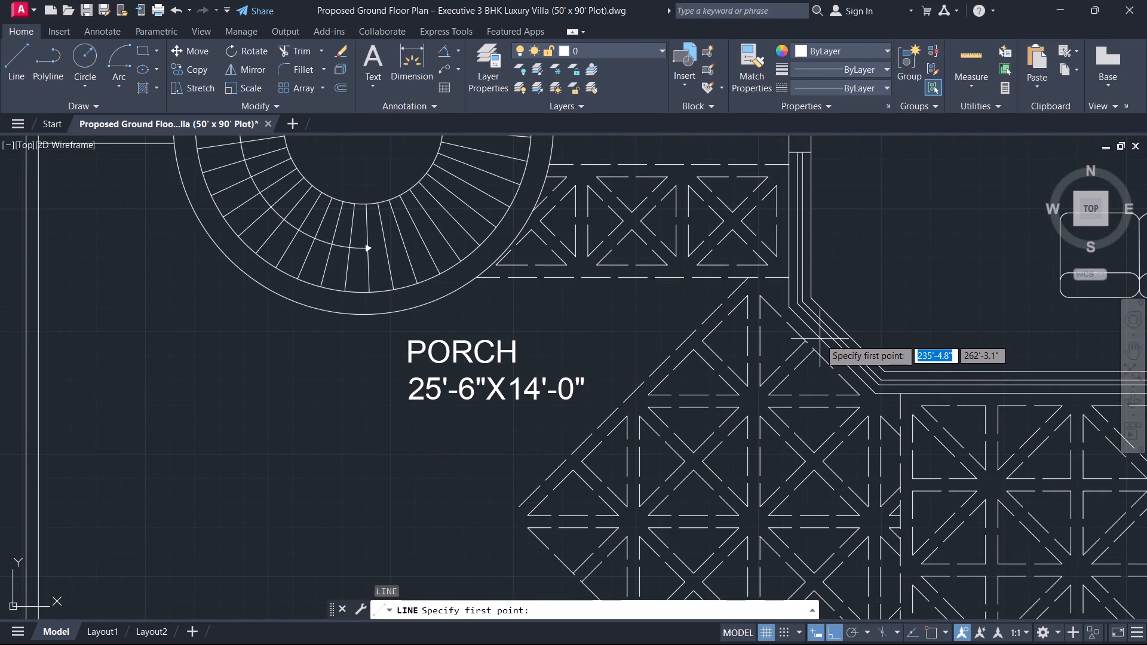
{"action": "key", "text": "F8"}
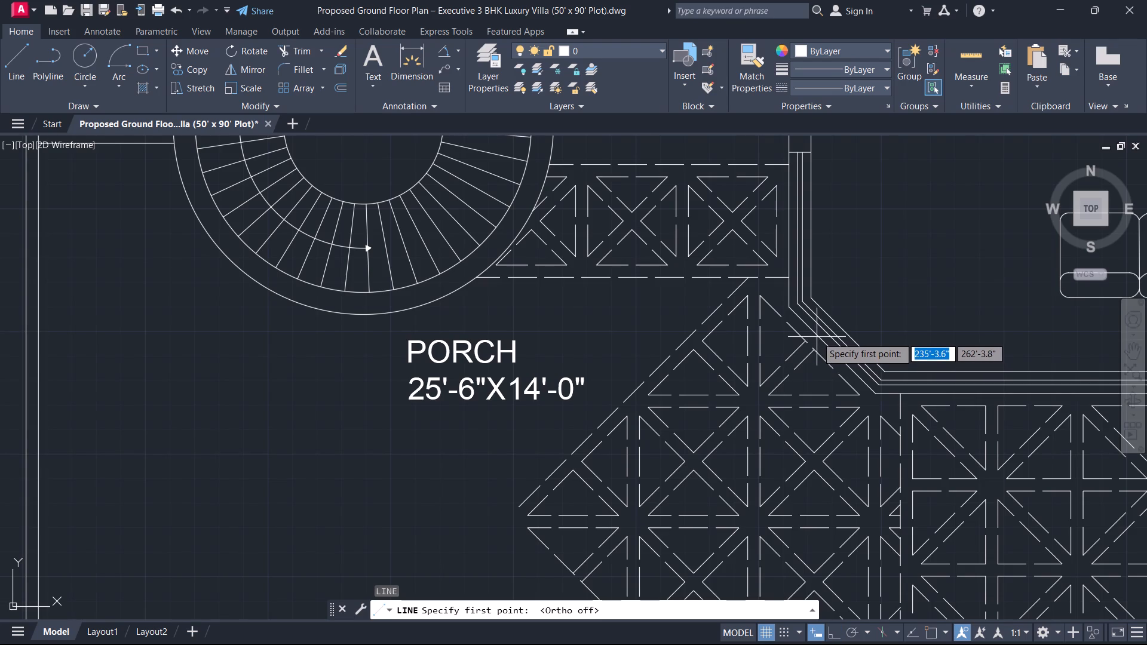
{"action": "left_click", "coordinate": [817, 337]}
{"action": "middle_click_drag", "start_coordinate": [703, 450], "coordinate": [777, 329]}
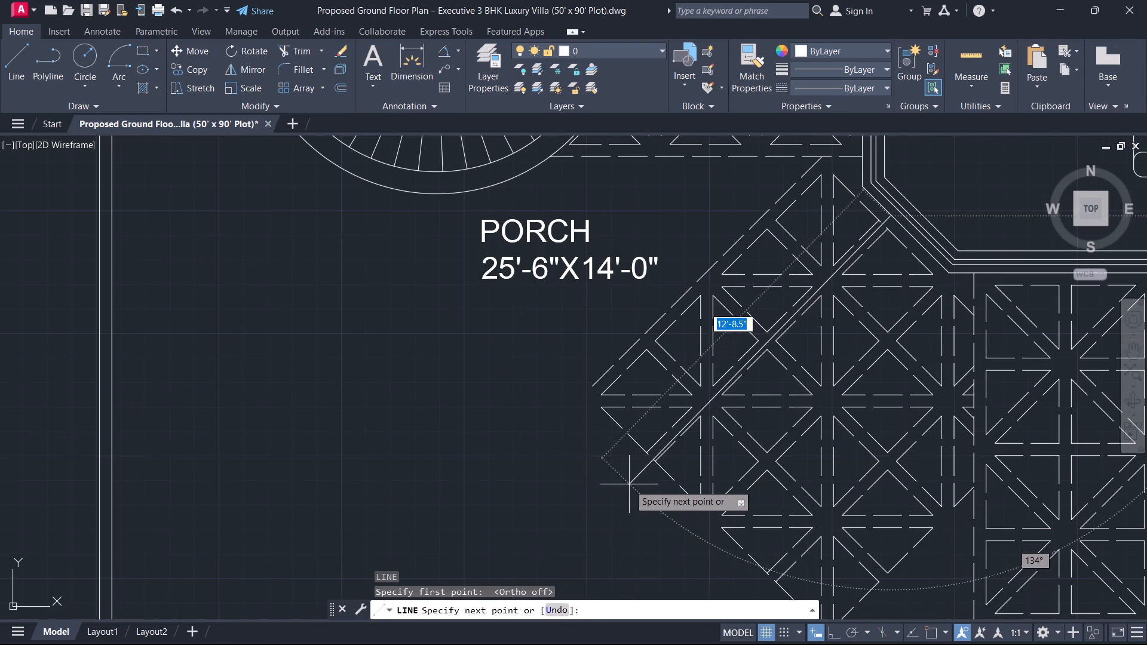
{"action": "left_click", "coordinate": [648, 460]}
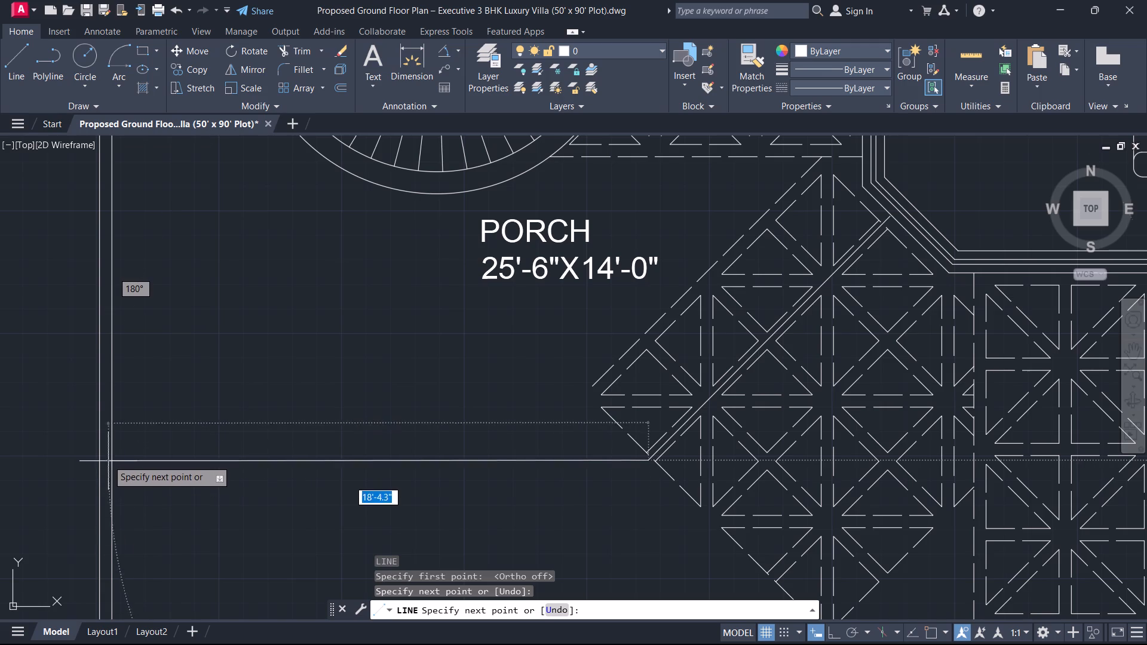
{"action": "key", "text": "F3"}
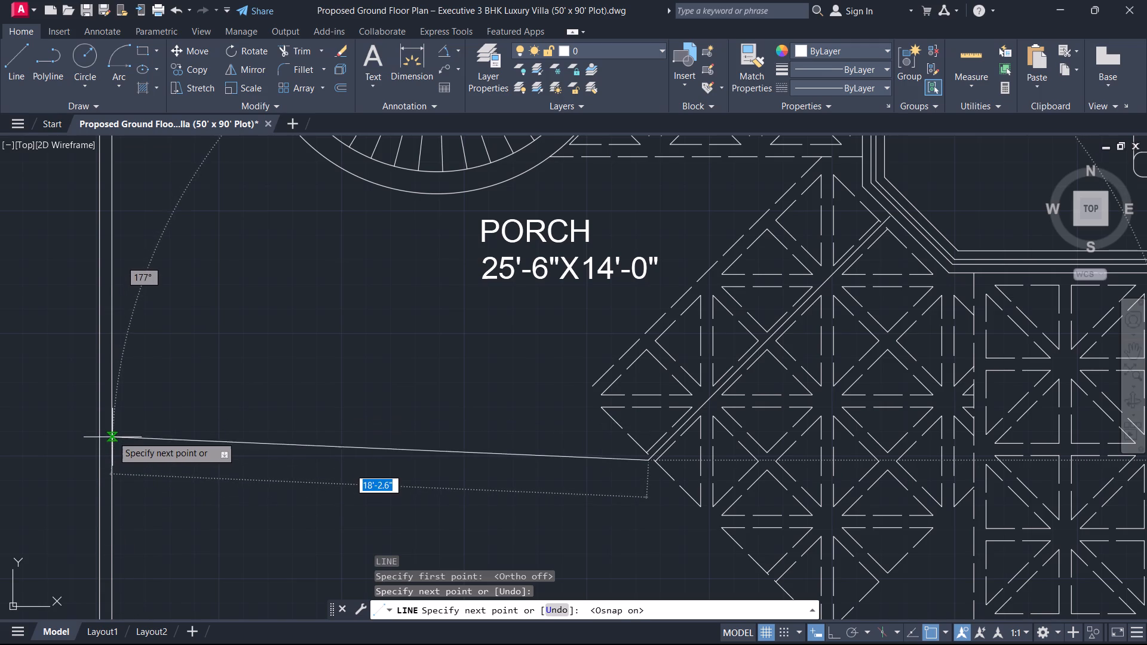
{"action": "left_click", "coordinate": [109, 459]}
{"action": "key", "text": "Escape"}
Change the linetype of the new diagonal and horizontal porch lines to ACAD_ISO02W100.
{"action": "left_click_drag", "start_coordinate": [594, 480], "coordinate": [594, 474]}
{"action": "left_click", "coordinate": [529, 444]}
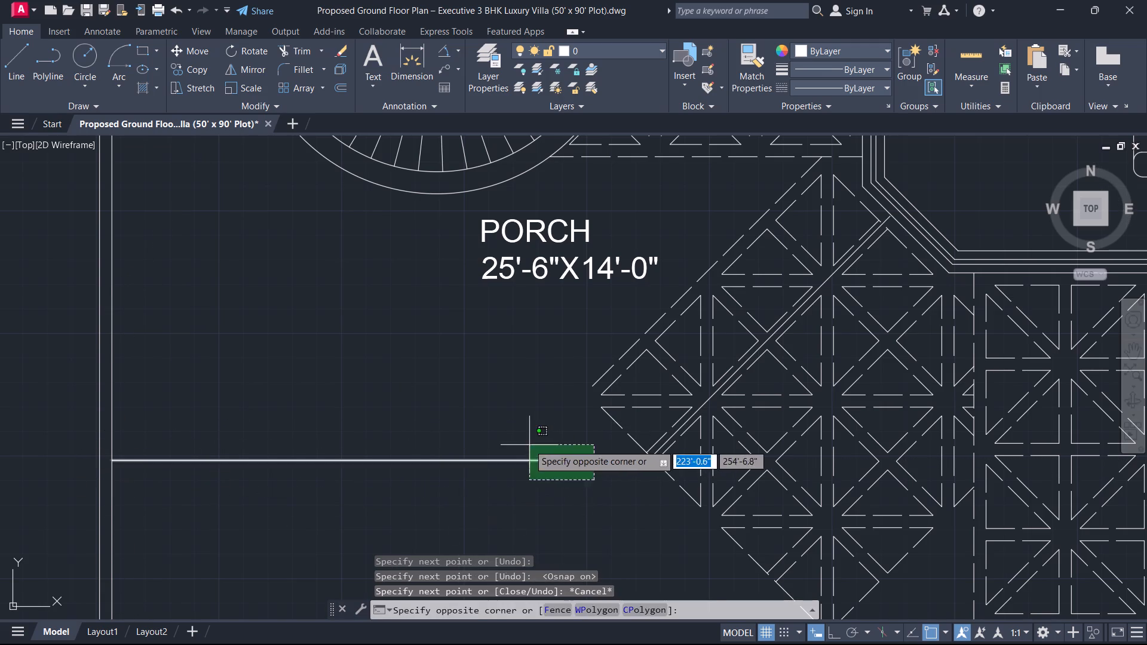
{"action": "scroll", "coordinate": [629, 413], "scroll_direction": "up", "scroll_amount": 4}
{"action": "scroll", "coordinate": [844, 500], "scroll_direction": "down", "scroll_amount": 1}
{"action": "left_click", "coordinate": [878, 537]}
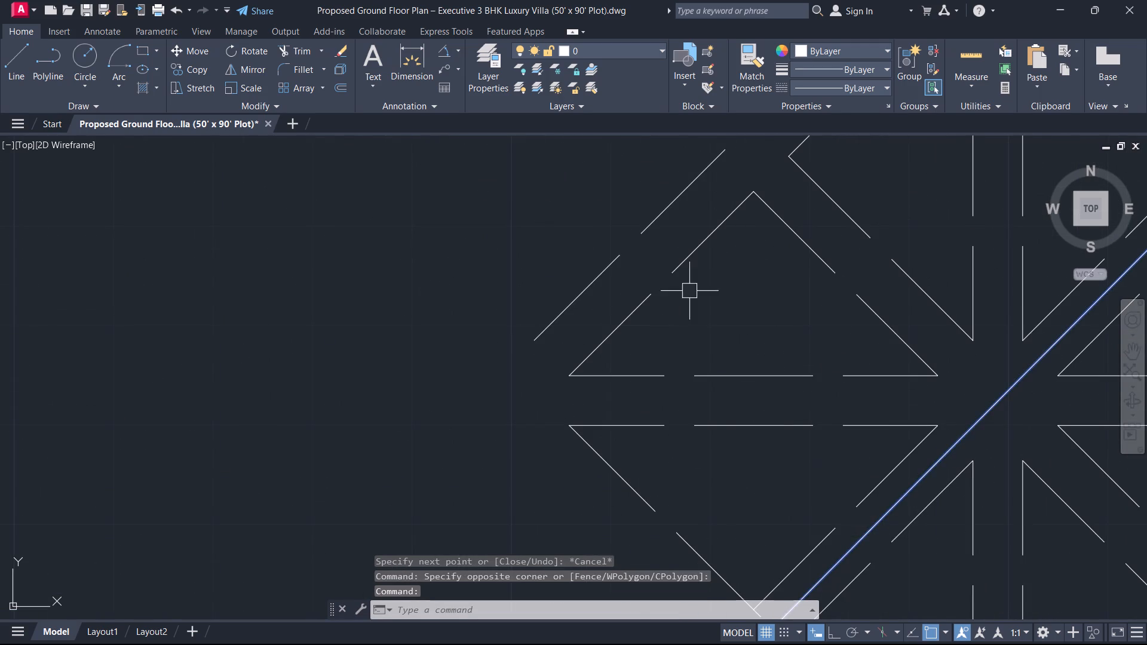
{"action": "scroll", "coordinate": [630, 200], "scroll_direction": "down", "scroll_amount": 3}
{"action": "left_click", "coordinate": [857, 67]}
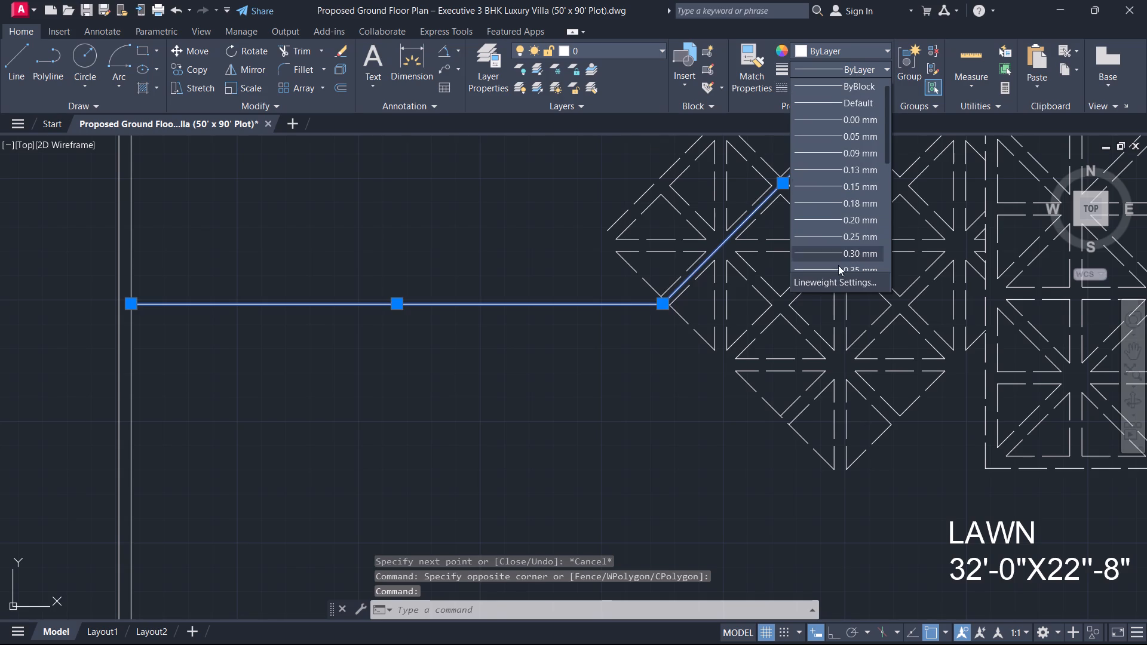
{"action": "left_click", "coordinate": [851, 64]}
{"action": "left_click", "coordinate": [847, 88]}
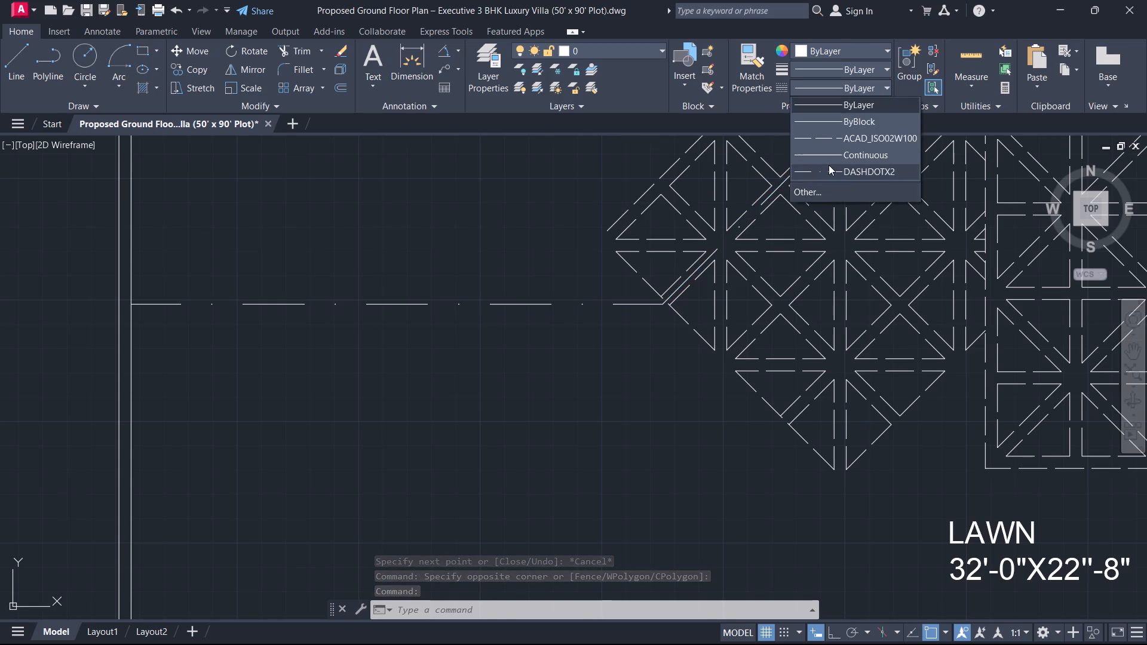
{"action": "left_click", "coordinate": [834, 142]}
{"action": "key", "text": "Escape"}
Add the multiline text STAIR LOBBY in the space between the bath and the curved staircase.
{"action": "scroll", "coordinate": [716, 267], "scroll_direction": "down", "scroll_amount": 3}
{"action": "middle_click_drag", "start_coordinate": [691, 294], "coordinate": [662, 361]}
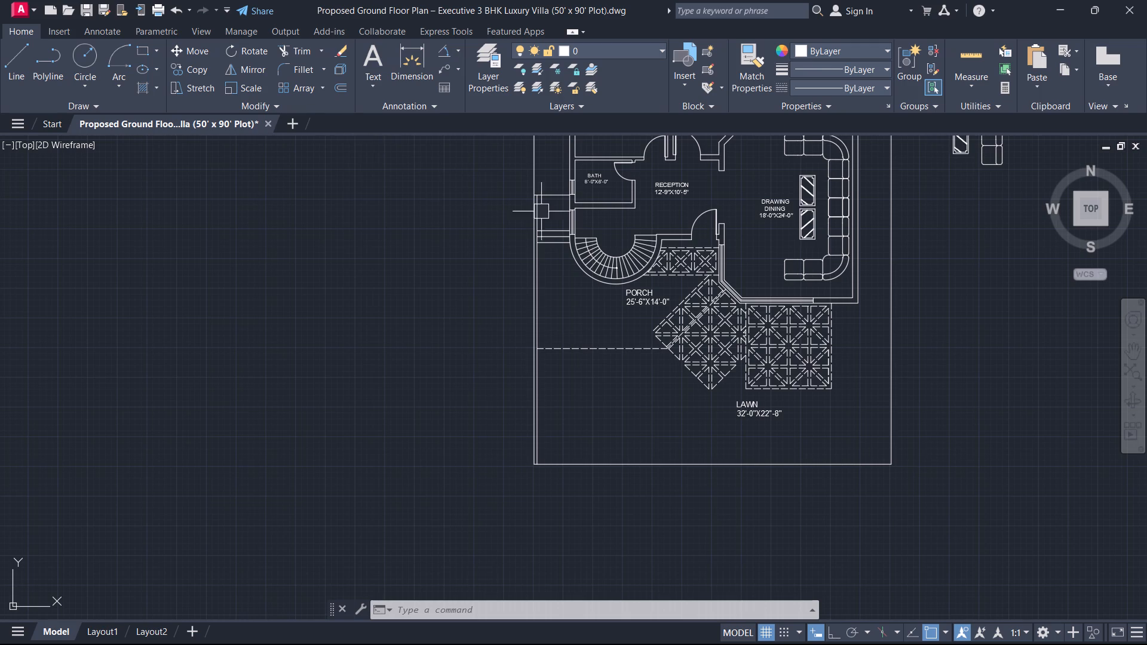
{"action": "scroll", "coordinate": [787, 283], "scroll_direction": "up", "scroll_amount": 2}
{"action": "middle_click_drag", "start_coordinate": [410, 201], "coordinate": [591, 299]}
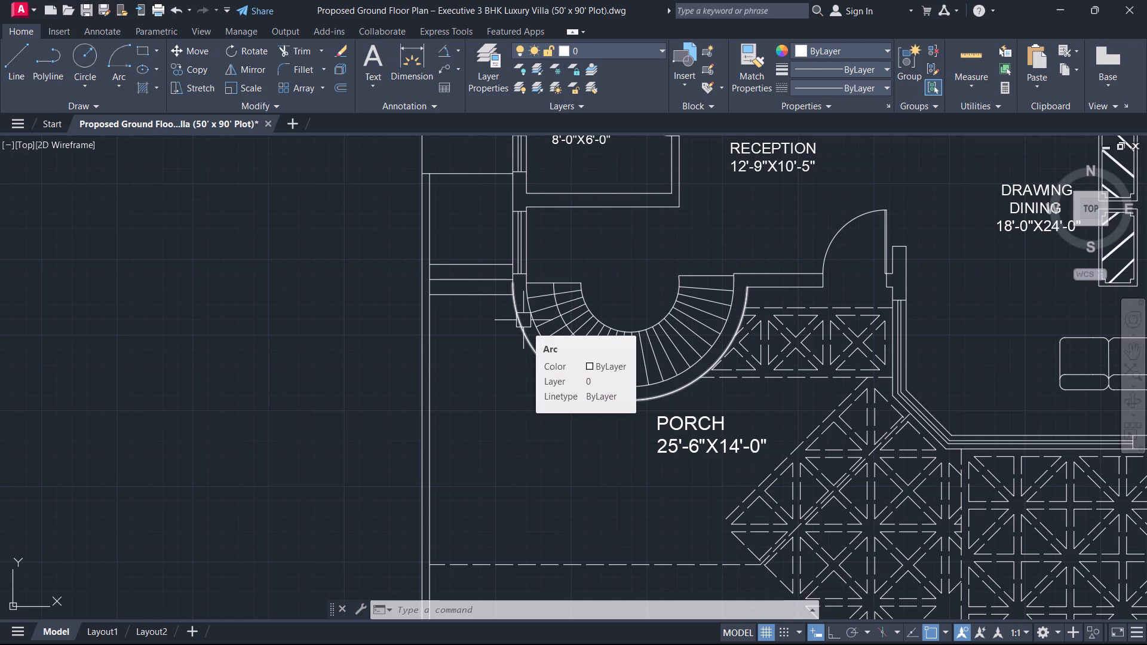
{"action": "key", "text": "t"}
{"action": "key", "text": "space"}
{"action": "scroll", "coordinate": [582, 265], "scroll_direction": "up", "scroll_amount": 2}
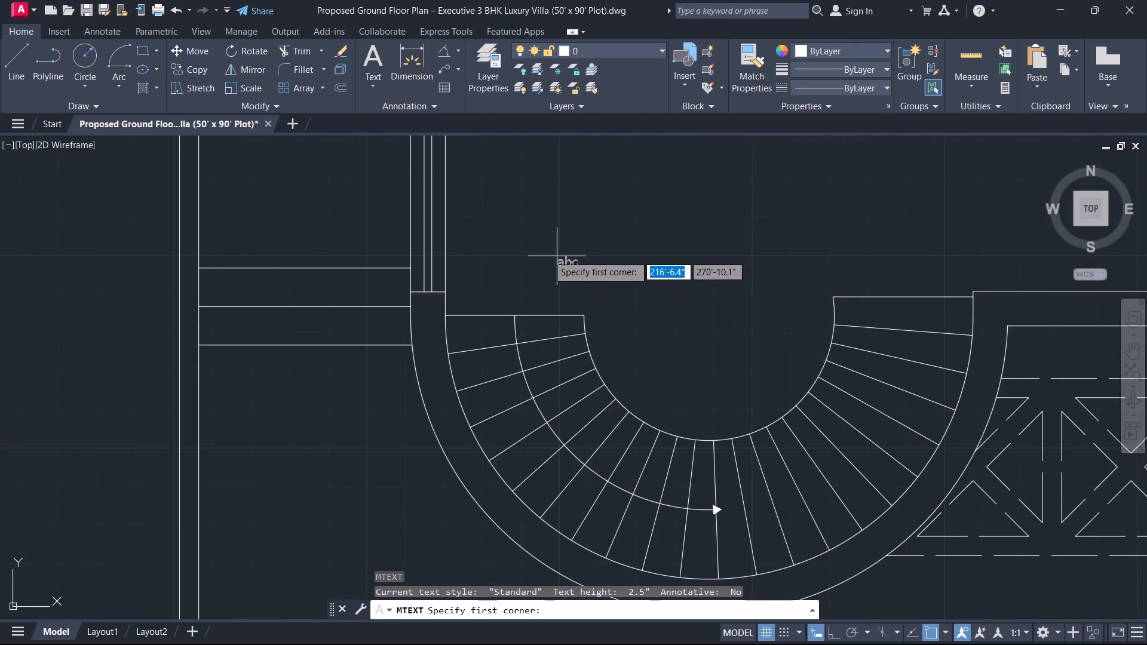
{"action": "left_click", "coordinate": [515, 201]}
{"action": "left_click", "coordinate": [875, 268]}
{"action": "key", "text": "s"}
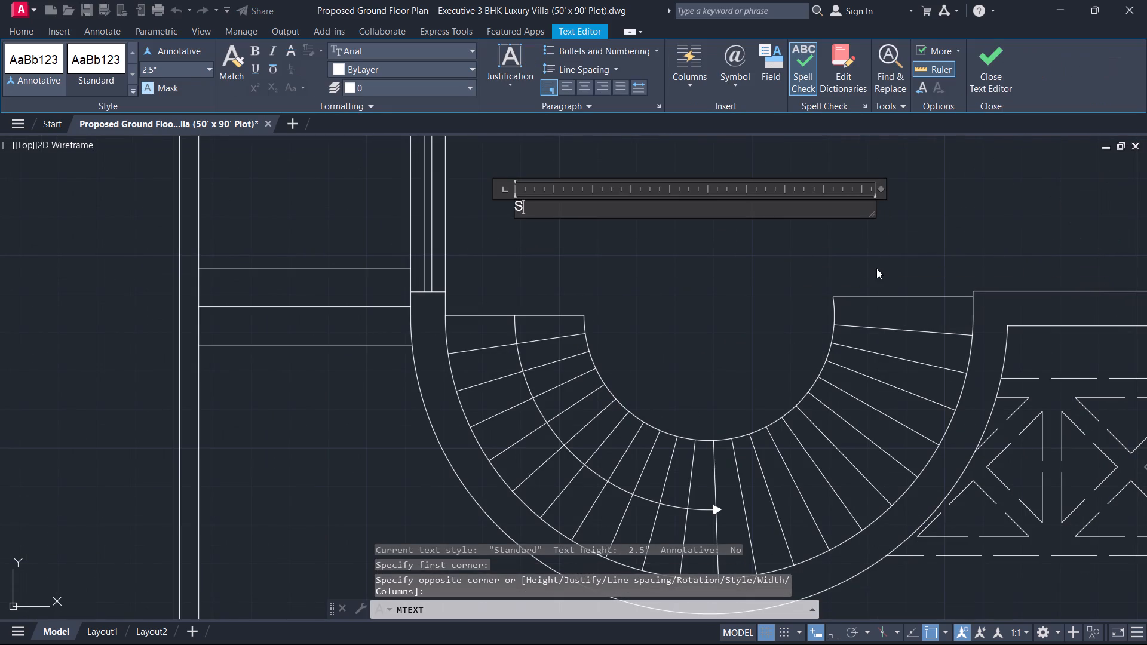
{"action": "key", "text": "t"}
{"action": "key", "text": "a"}
{"action": "key", "text": "i"}
{"action": "type", "text": "R"}
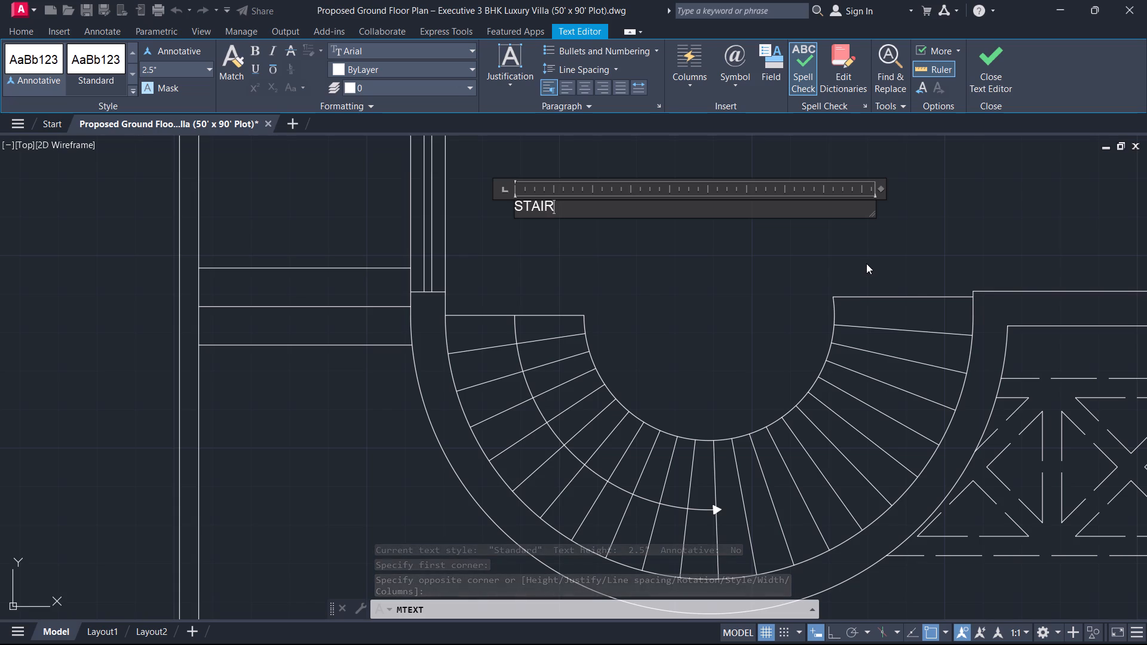
{"action": "key", "text": "space"}
{"action": "type", "text": "LO"}
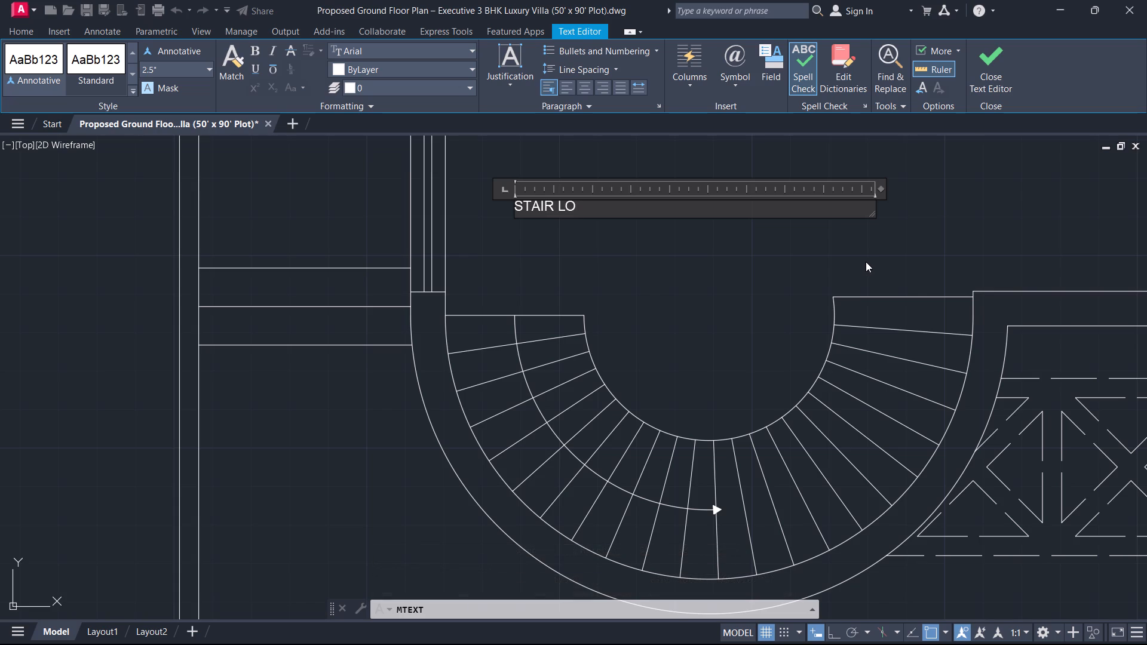
{"action": "type", "text": "BBY"}
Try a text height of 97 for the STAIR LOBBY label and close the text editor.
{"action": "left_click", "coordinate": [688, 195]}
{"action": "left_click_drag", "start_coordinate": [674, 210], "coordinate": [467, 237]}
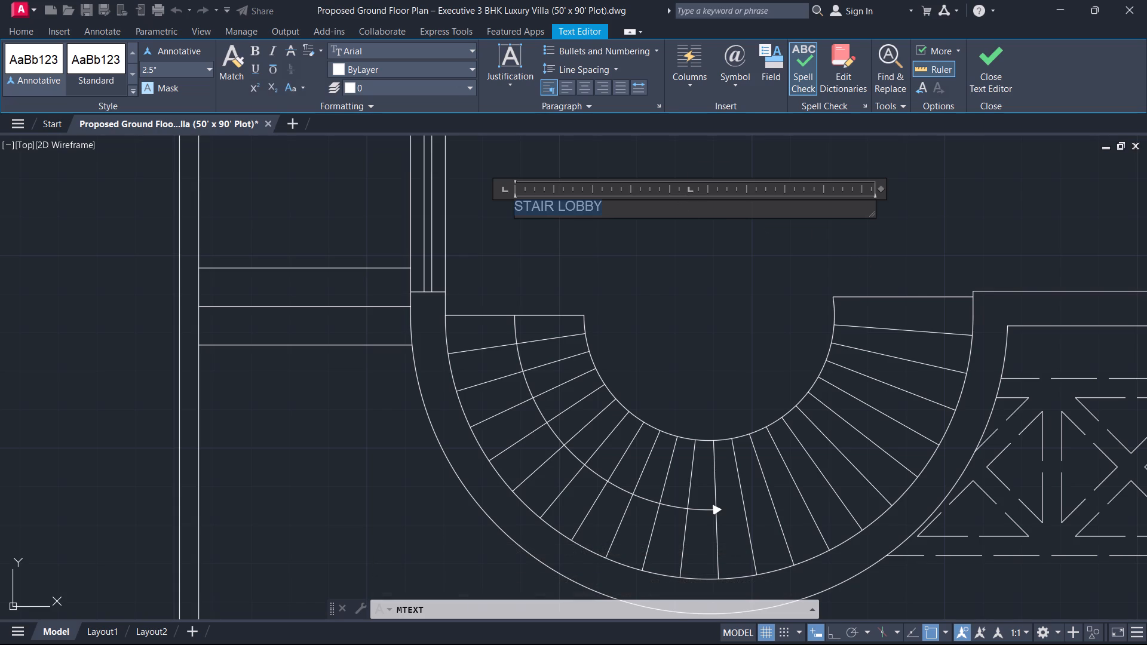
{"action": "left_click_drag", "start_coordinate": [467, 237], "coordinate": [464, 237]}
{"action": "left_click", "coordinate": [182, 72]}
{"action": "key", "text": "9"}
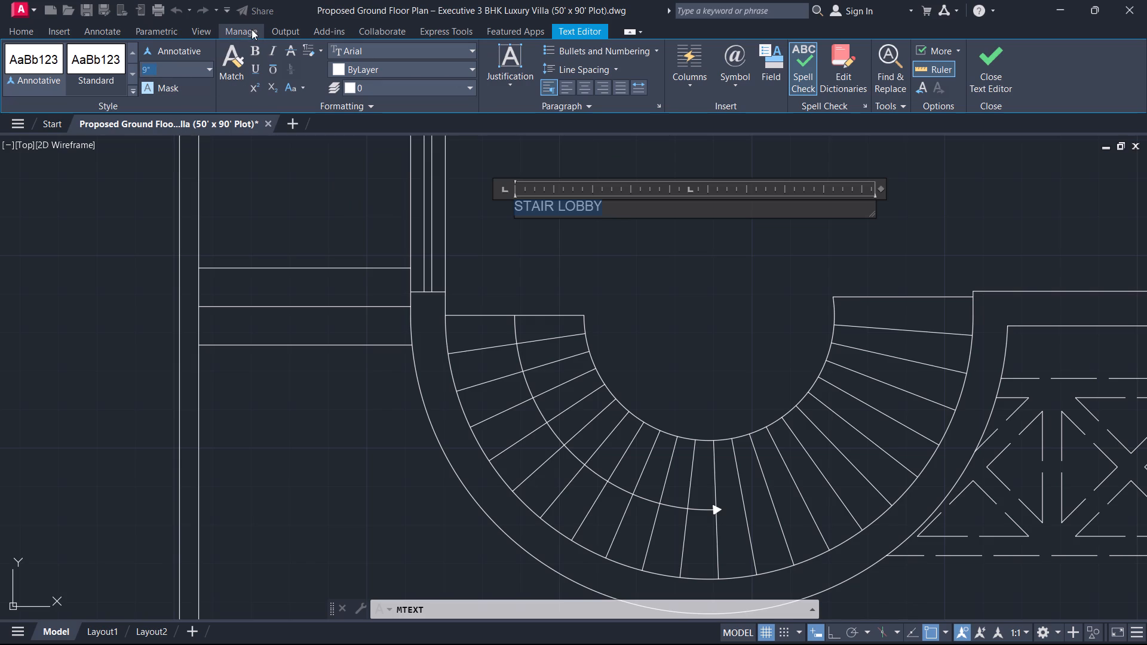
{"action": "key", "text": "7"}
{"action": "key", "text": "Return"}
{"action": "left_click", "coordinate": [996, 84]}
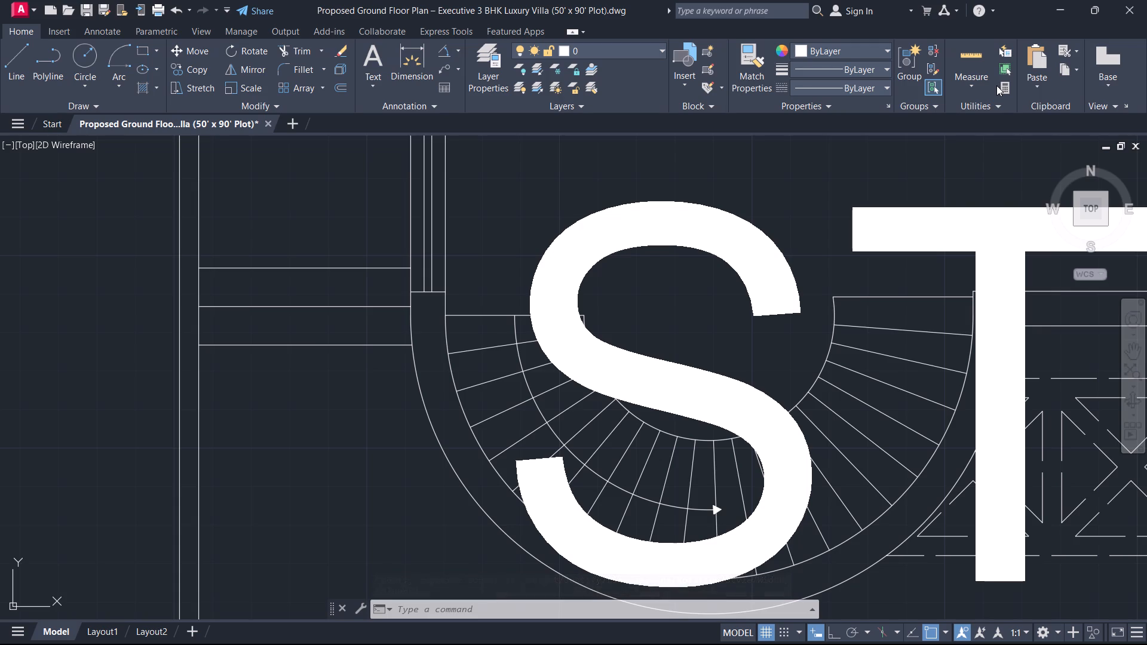
Reopen the STAIR LOBBY label, set its text height to 7", and close the text editor.
{"action": "scroll", "coordinate": [690, 275], "scroll_direction": "down", "scroll_amount": 3}
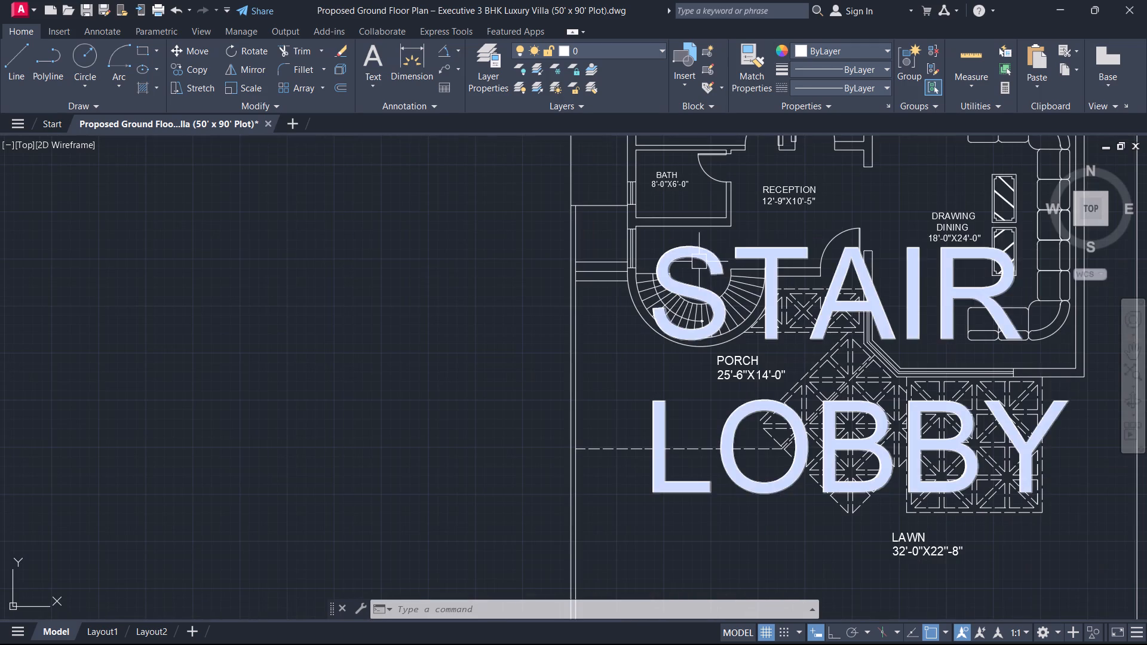
{"action": "double_click", "coordinate": [699, 261]}
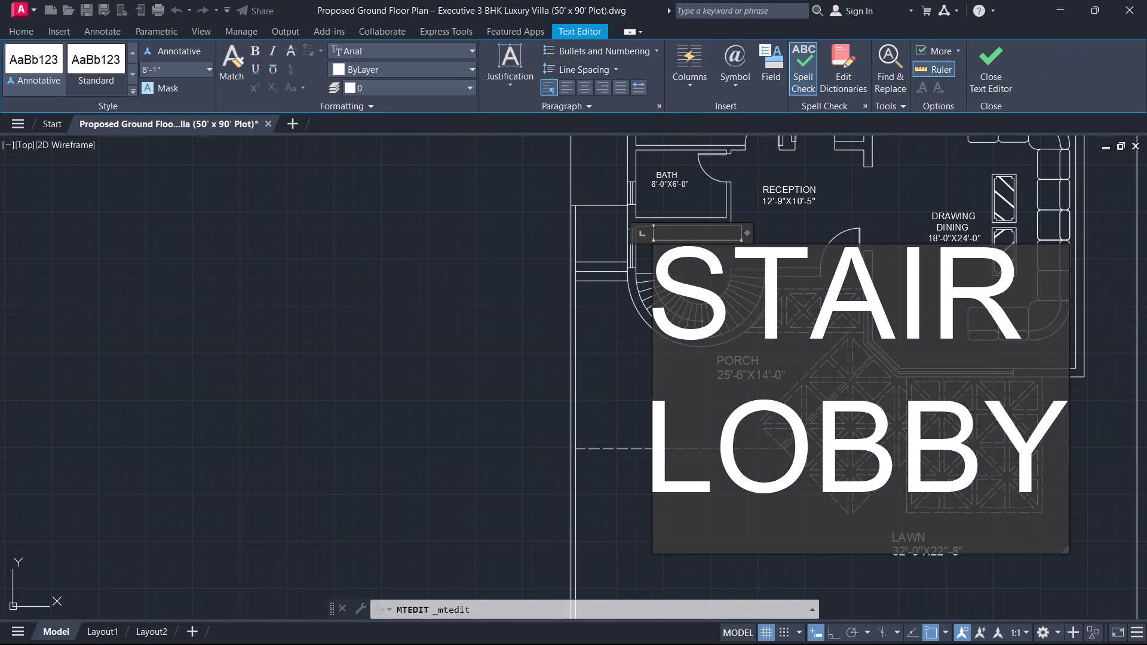
{"action": "key", "text": "ctrl+a"}
{"action": "left_click", "coordinate": [194, 74]}
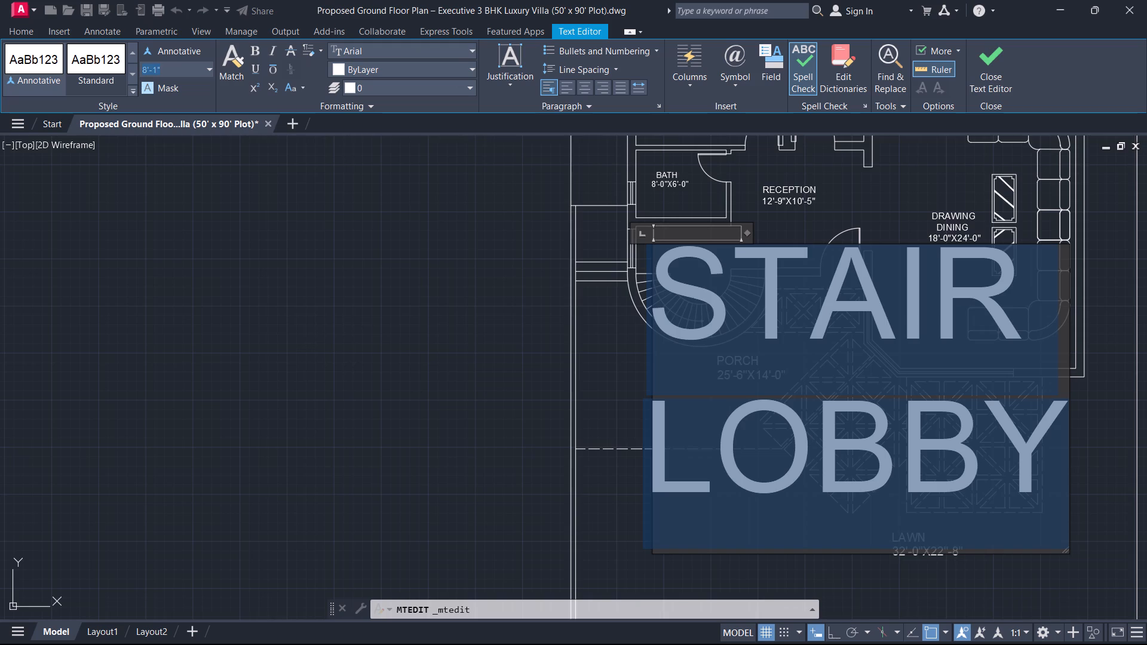
{"action": "key", "text": "7"}
{"action": "key", "text": "Return"}
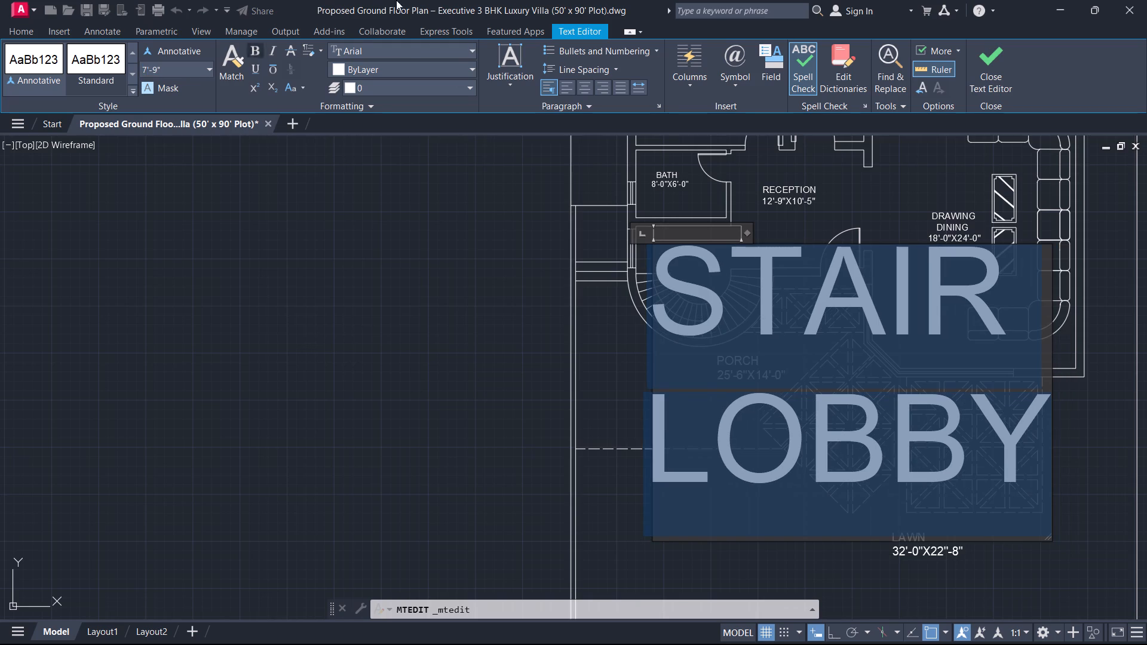
{"action": "left_click", "coordinate": [171, 71]}
{"action": "key", "text": "7"}
{"action": "key", "text": "BackSpace"}
{"action": "key", "text": "Return"}
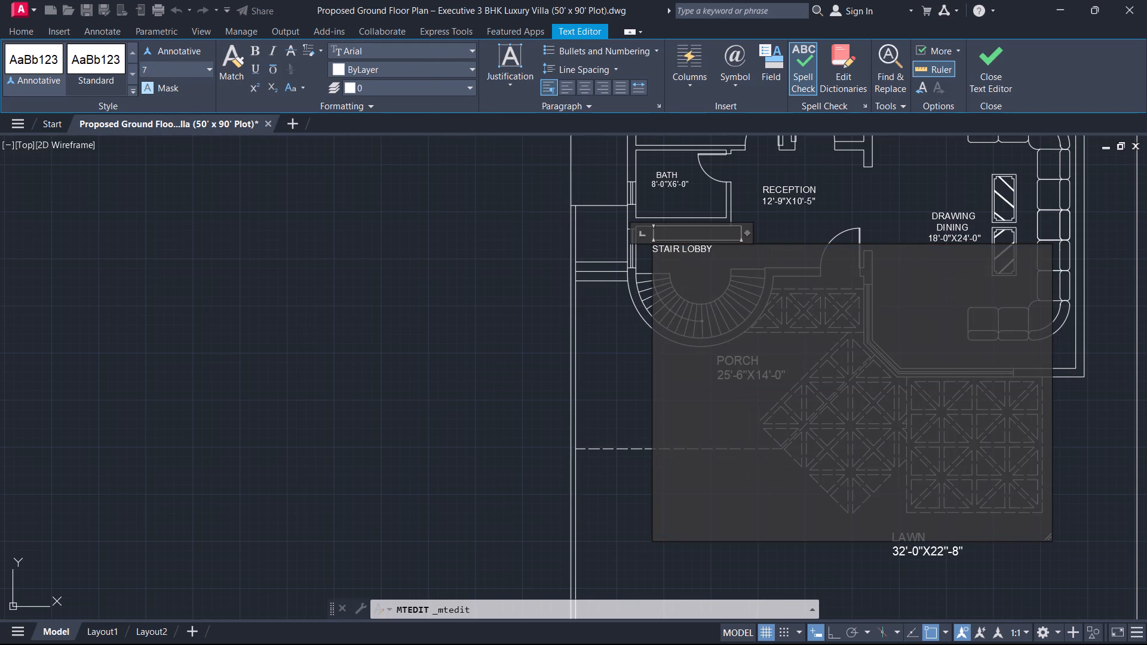
{"action": "left_click", "coordinate": [998, 84]}
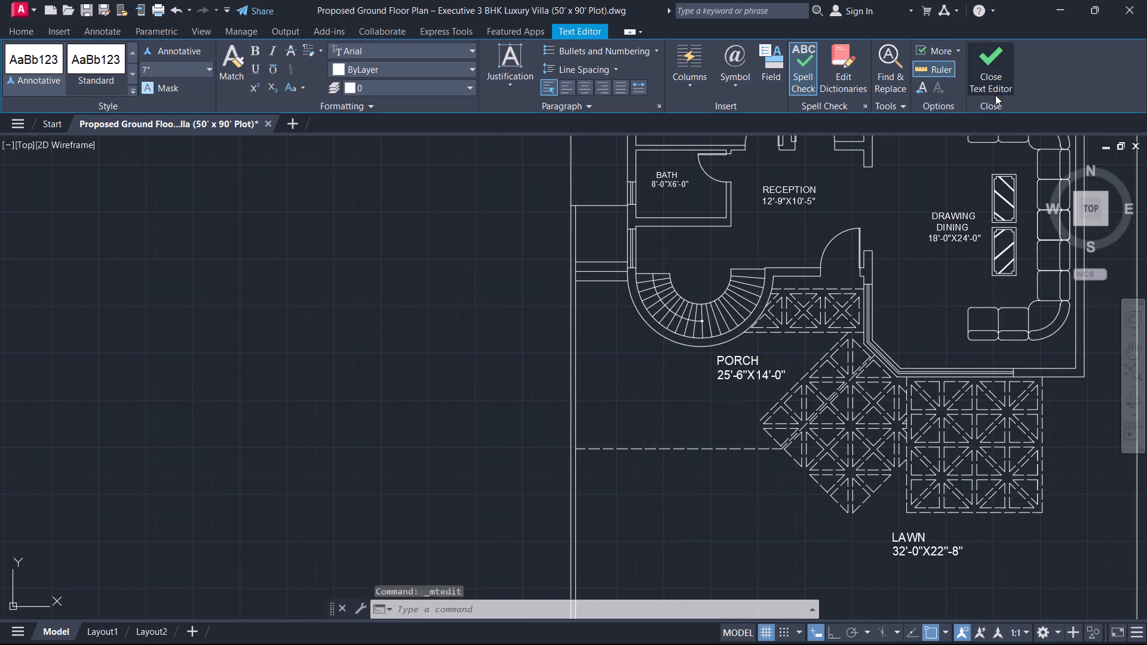
Delete the spare bed block lying outside the plot, to the west of the plan.
{"action": "scroll", "coordinate": [671, 478], "scroll_direction": "down", "scroll_amount": 2}
{"action": "scroll", "coordinate": [614, 418], "scroll_direction": "up", "scroll_amount": 2}
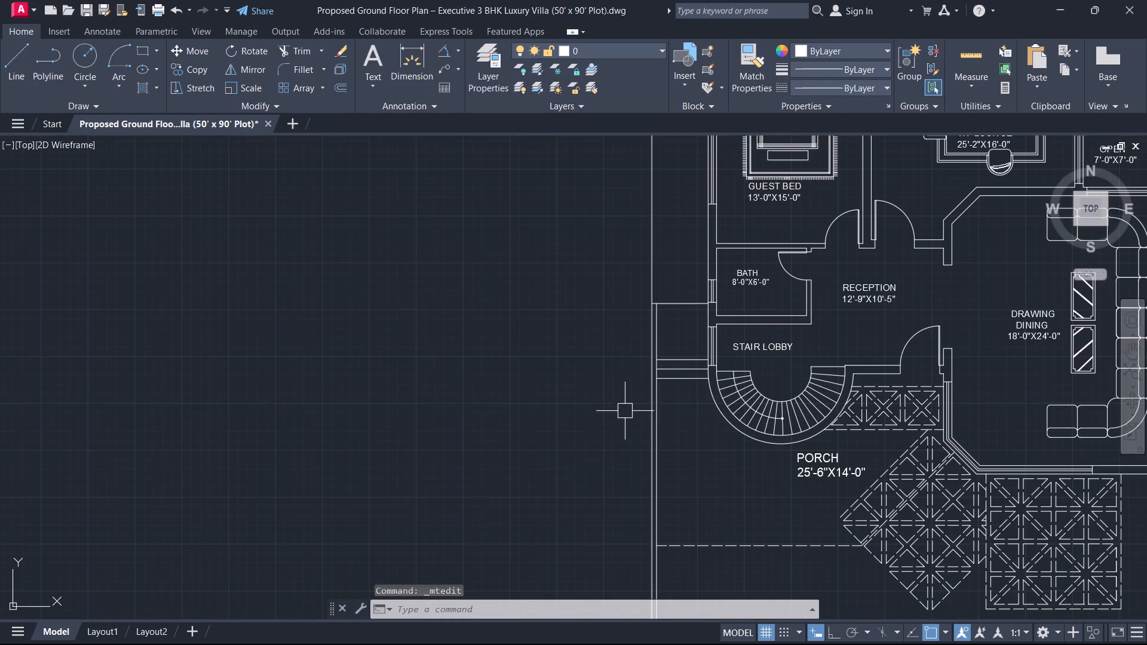
{"action": "middle_click_drag", "start_coordinate": [717, 446], "coordinate": [645, 518]}
{"action": "scroll", "coordinate": [645, 518], "scroll_direction": "down", "scroll_amount": 2}
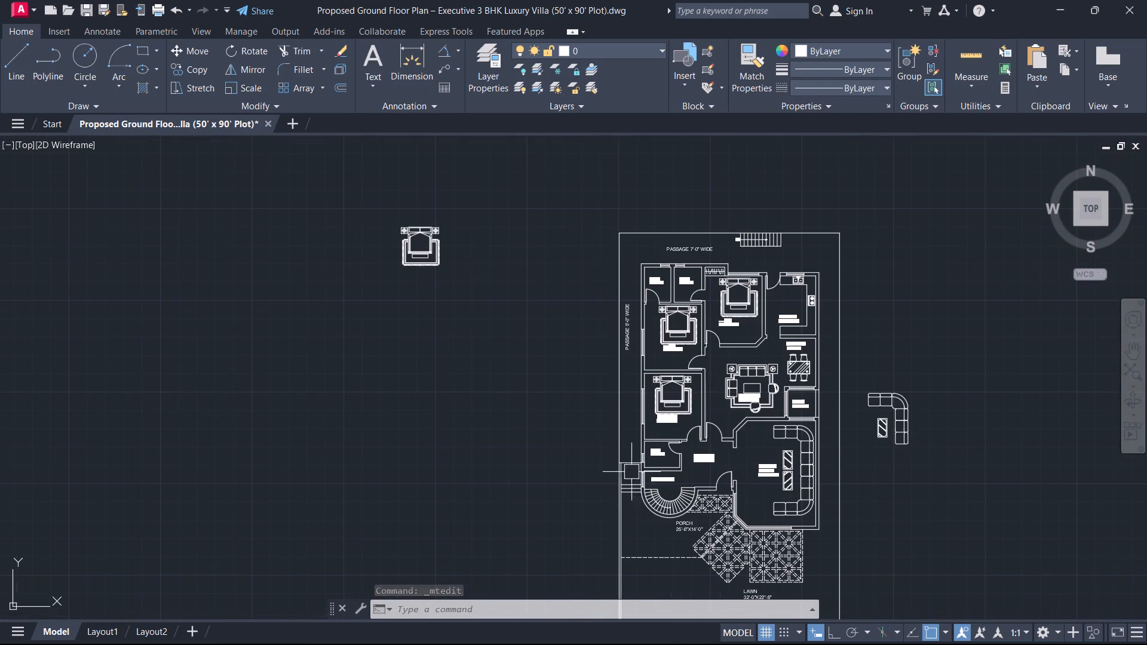
{"action": "scroll", "coordinate": [532, 337], "scroll_direction": "up", "scroll_amount": 1}
{"action": "left_click_drag", "start_coordinate": [517, 333], "coordinate": [508, 326]}
{"action": "left_click", "coordinate": [189, 155]}
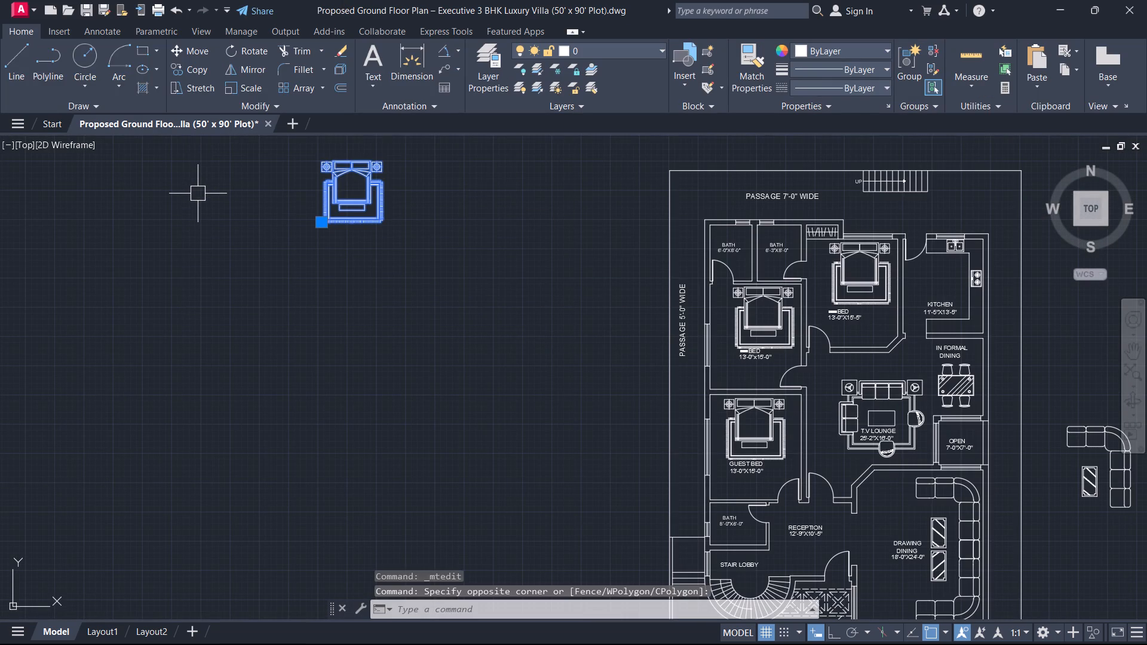
{"action": "key", "text": "Delete"}
Delete the spare corner sofa and coffee table block outside the plot's east boundary.
{"action": "scroll", "coordinate": [708, 290], "scroll_direction": "down", "scroll_amount": 1}
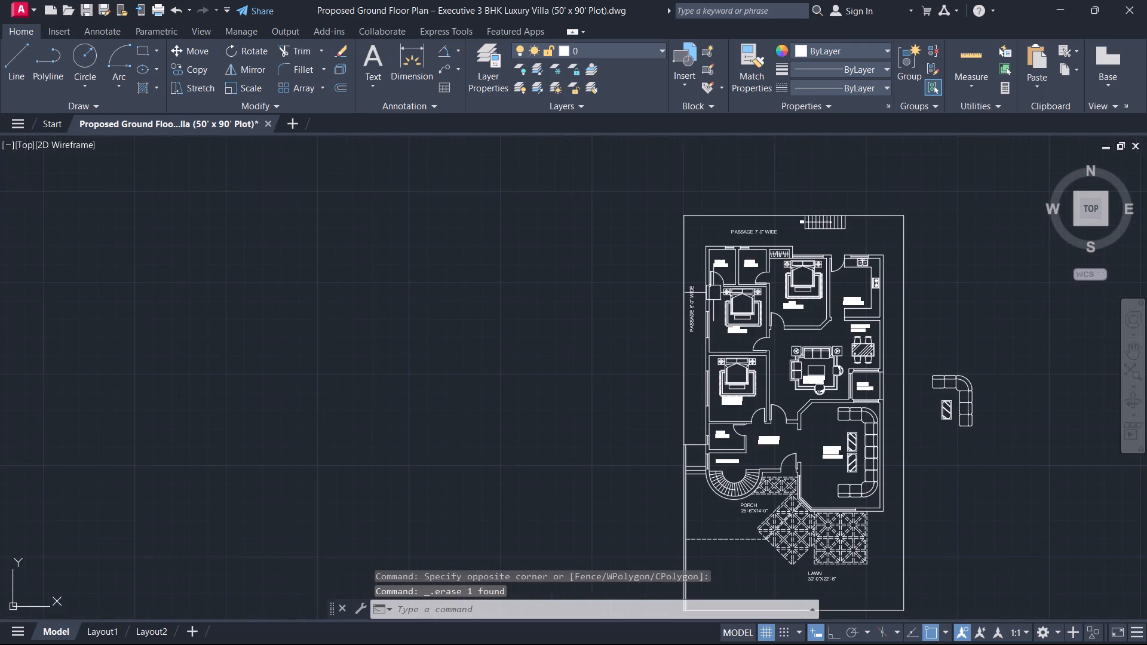
{"action": "middle_click_drag", "start_coordinate": [659, 276], "coordinate": [568, 225]}
{"action": "scroll", "coordinate": [924, 375], "scroll_direction": "up", "scroll_amount": 1}
{"action": "left_click_drag", "start_coordinate": [940, 396], "coordinate": [930, 388]}
{"action": "left_click_drag", "start_coordinate": [781, 274], "coordinate": [787, 278]}
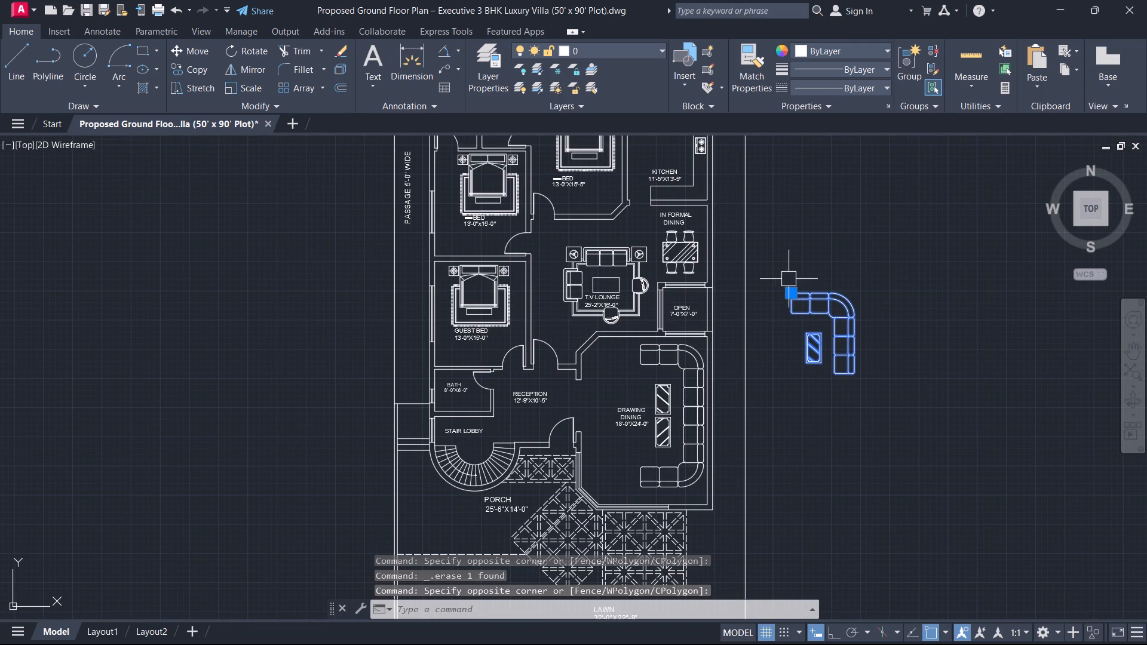
{"action": "key", "text": "Delete"}
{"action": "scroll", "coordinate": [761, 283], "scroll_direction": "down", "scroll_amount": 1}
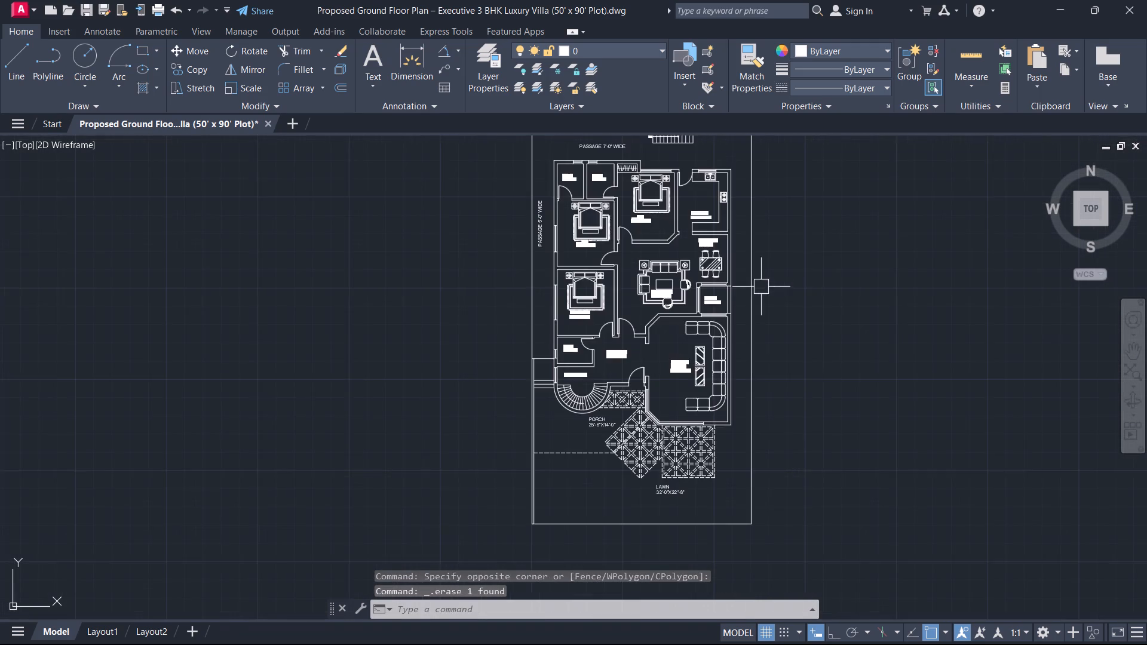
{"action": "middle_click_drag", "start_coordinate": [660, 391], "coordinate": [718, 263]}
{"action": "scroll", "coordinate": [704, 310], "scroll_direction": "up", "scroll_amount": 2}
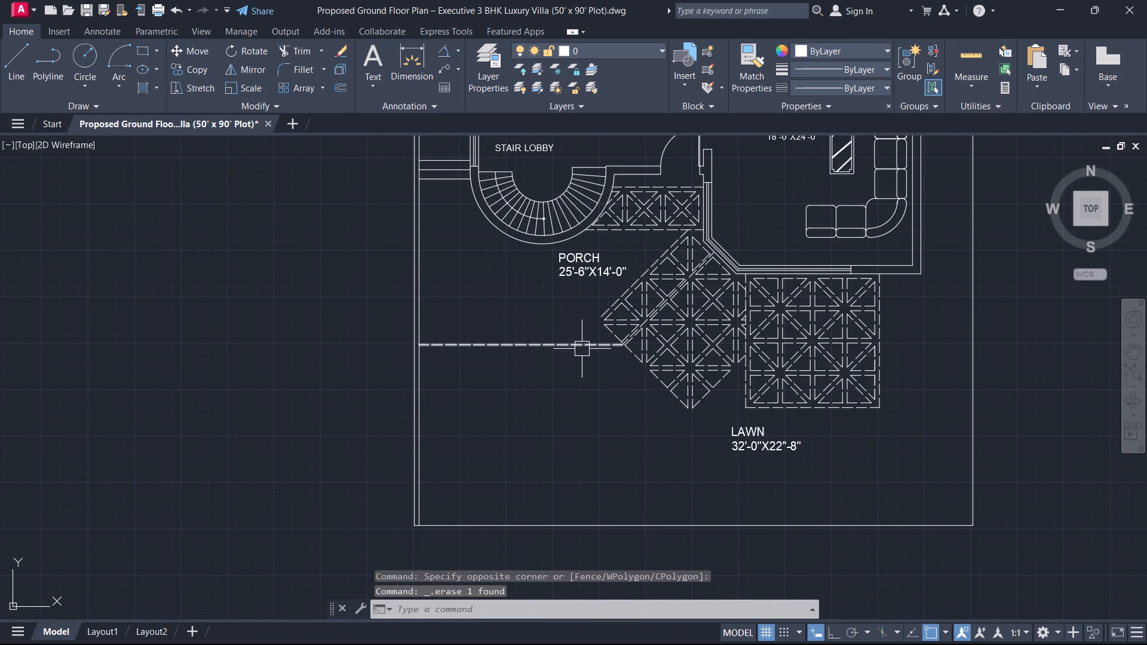
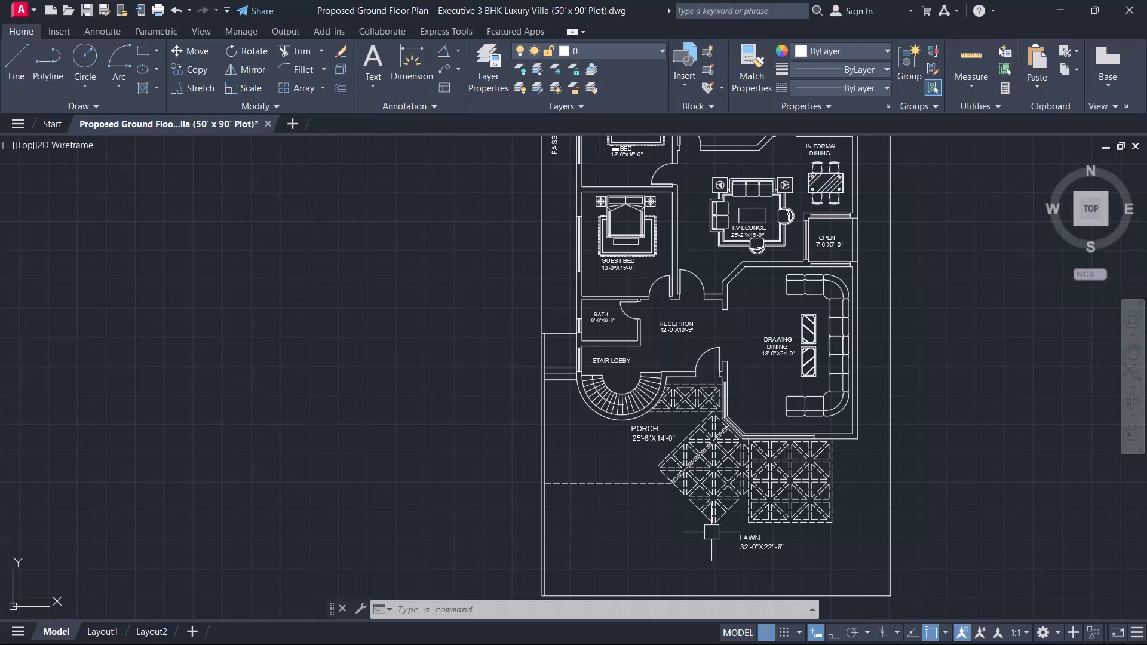
Open the plot settings and define a window plot area enclosing the whole plan, slightly outside the plot boundary.
{"action": "type", "text": "DW"}
{"action": "key", "text": "space"}
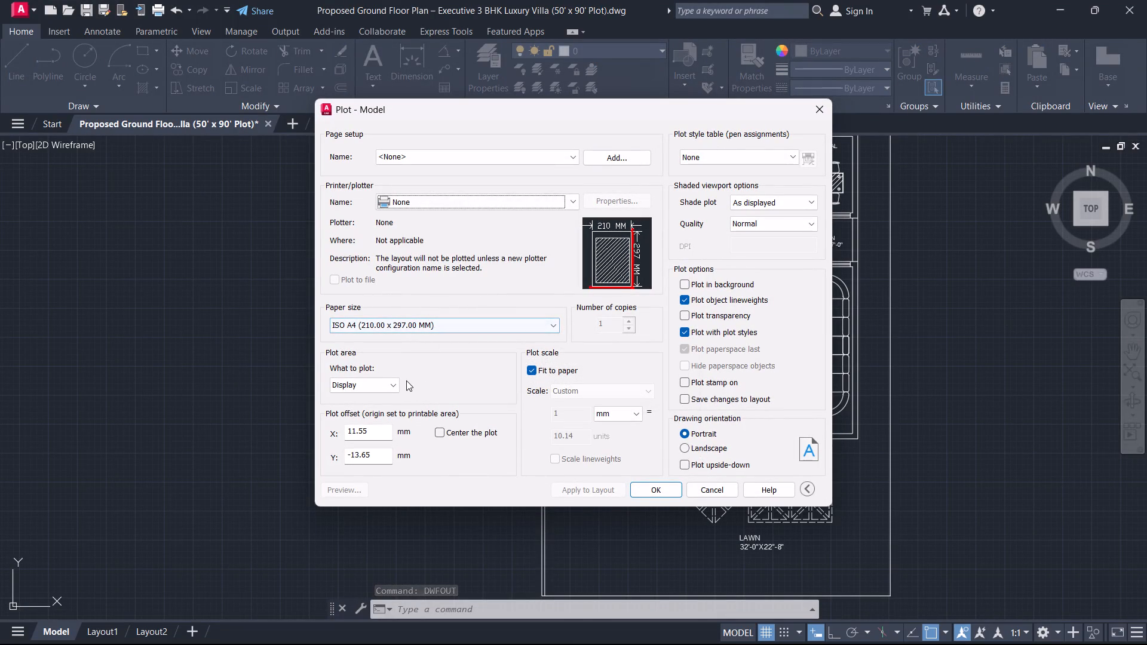
{"action": "left_click", "coordinate": [390, 380]}
{"action": "left_click", "coordinate": [394, 422]}
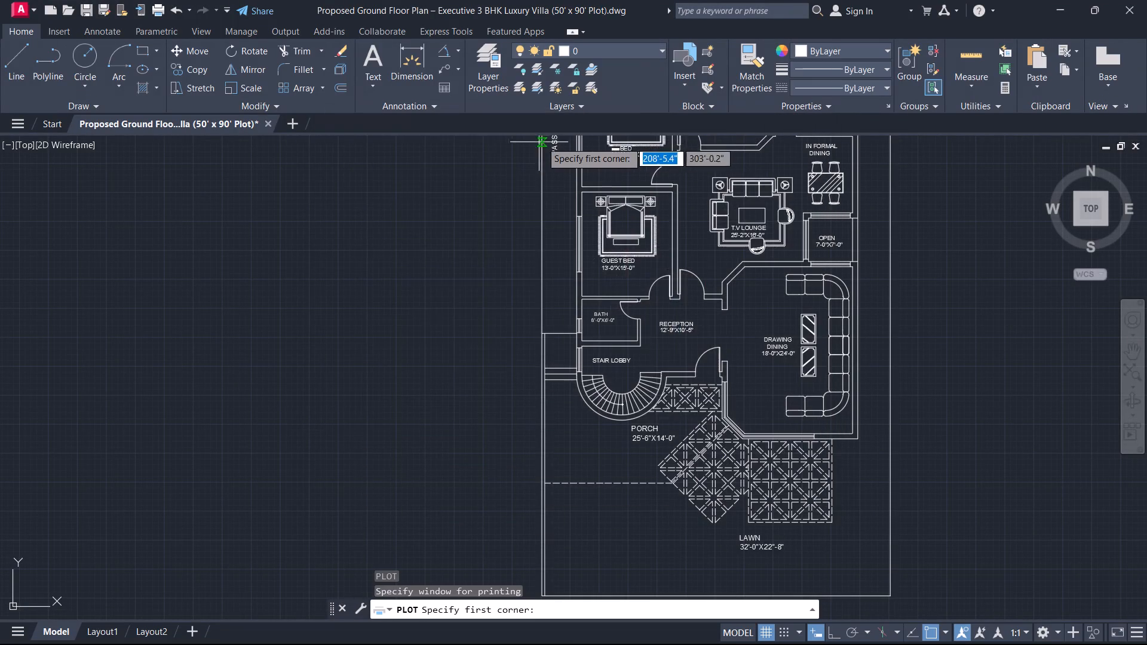
{"action": "scroll", "coordinate": [543, 155], "scroll_direction": "down", "scroll_amount": 1}
{"action": "middle_click_drag", "start_coordinate": [541, 166], "coordinate": [519, 271]}
{"action": "scroll", "coordinate": [519, 271], "scroll_direction": "down", "scroll_amount": 1}
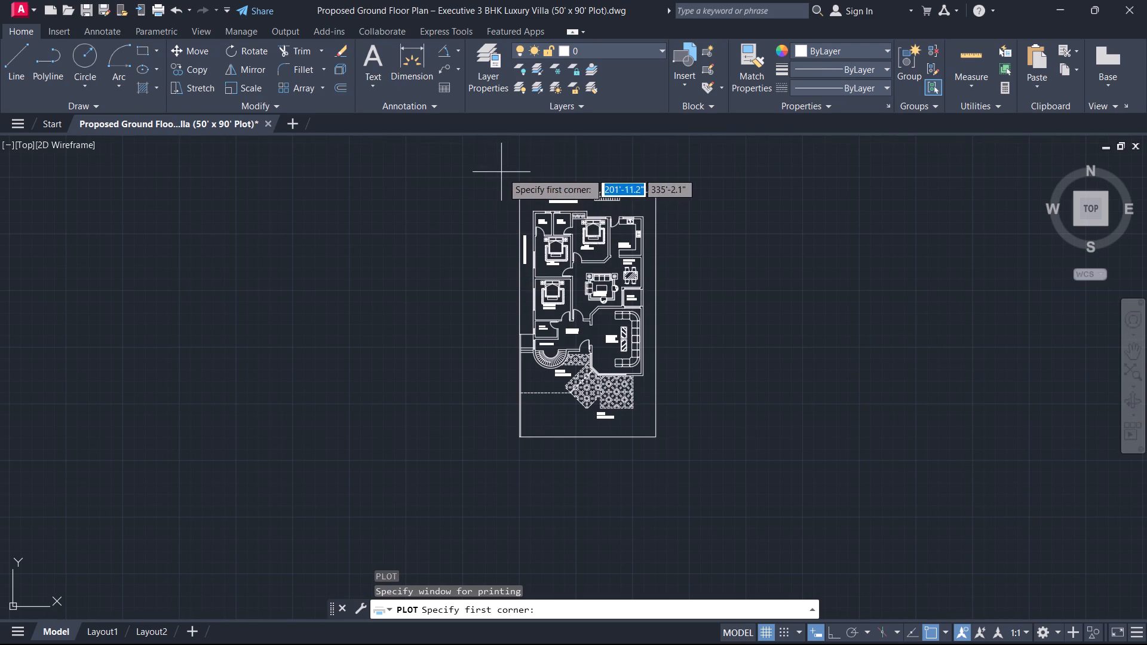
{"action": "left_click", "coordinate": [515, 184]}
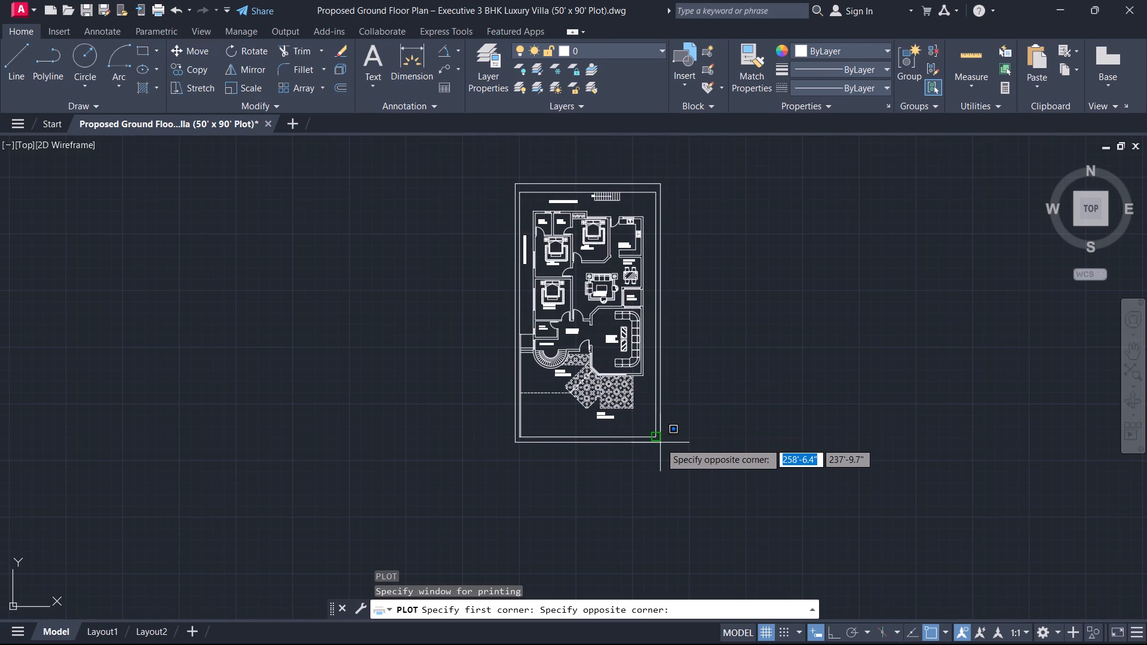
{"action": "scroll", "coordinate": [661, 444], "scroll_direction": "up", "scroll_amount": 2}
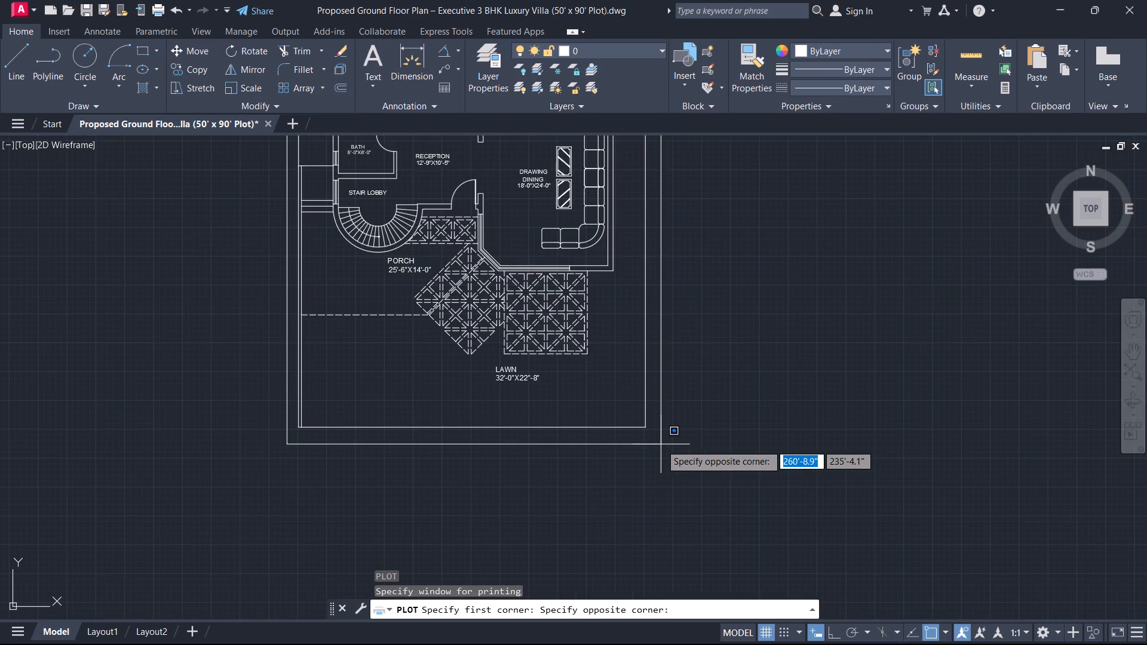
{"action": "left_click", "coordinate": [655, 444]}
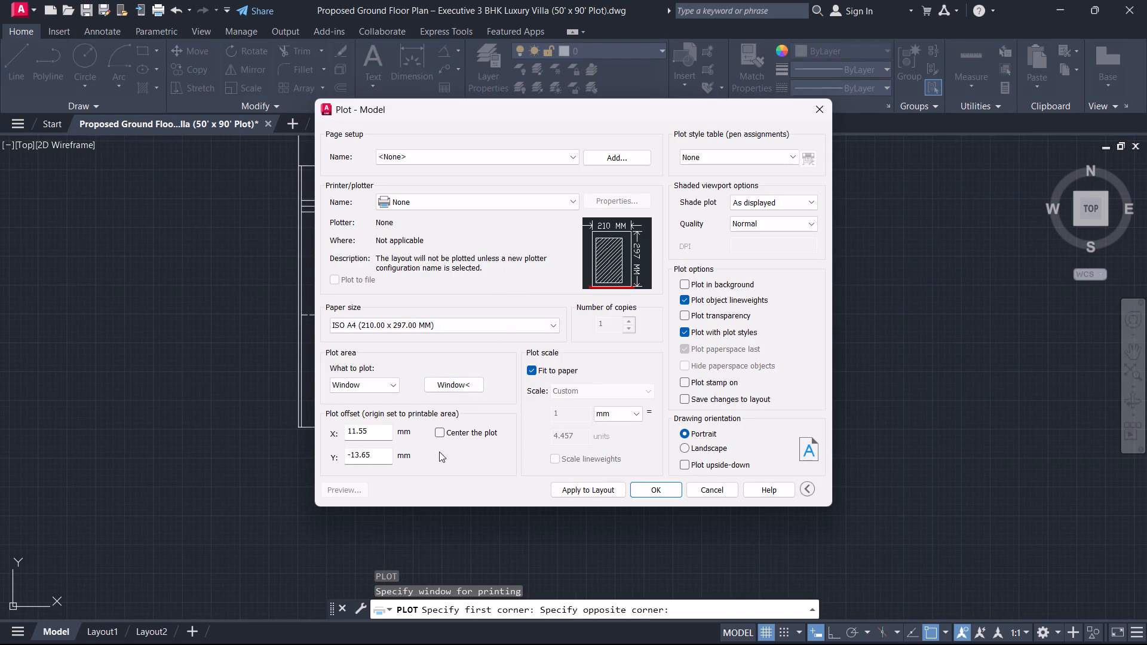
Center the plot, choose the DWG To PDF.pc3 plotter, set shade plot to Legacy wireframe, and apply the settings to the layout.
{"action": "left_click", "coordinate": [436, 437]}
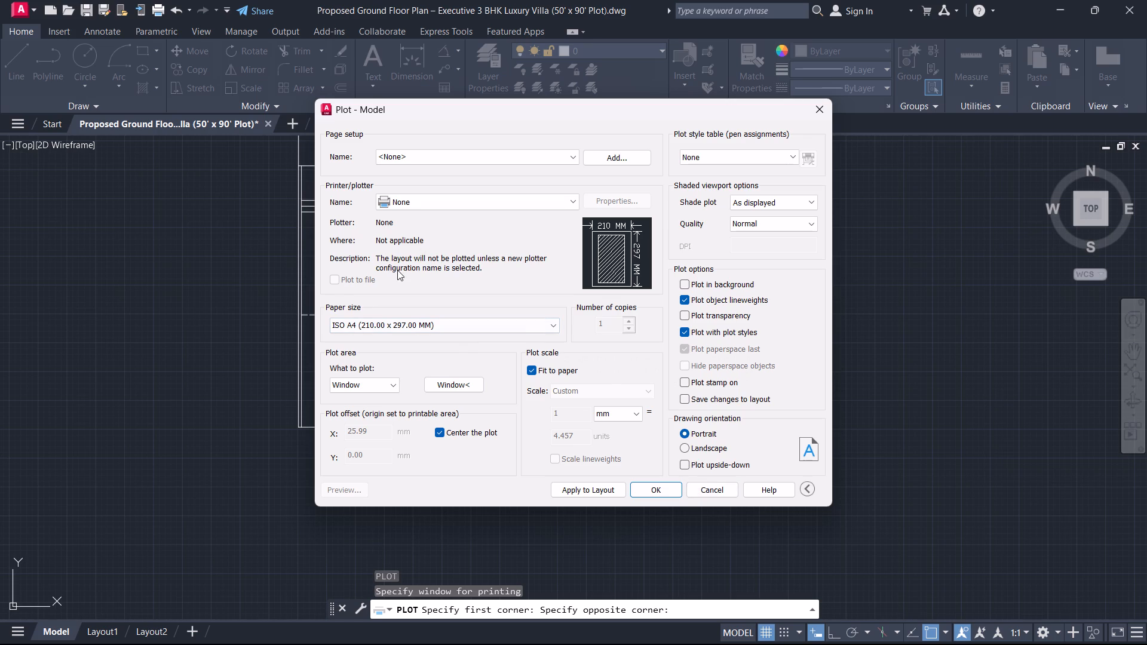
{"action": "left_click", "coordinate": [451, 203]}
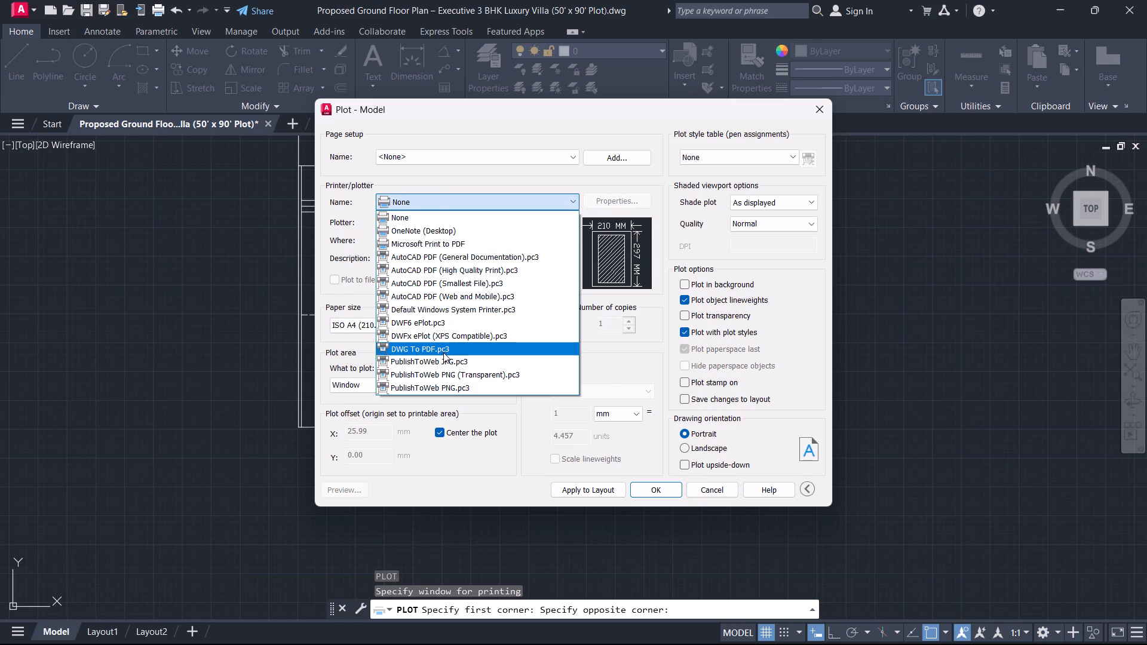
{"action": "left_click", "coordinate": [443, 352]}
{"action": "left_click", "coordinate": [596, 492]}
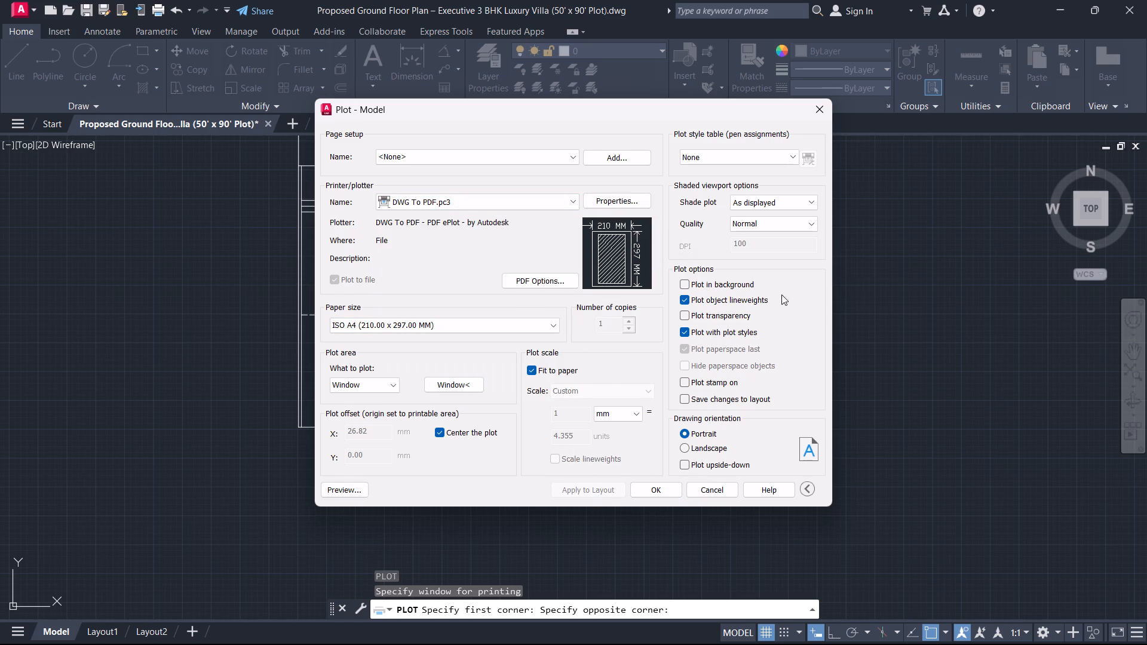
{"action": "left_click", "coordinate": [788, 204]}
{"action": "left_click", "coordinate": [765, 227]}
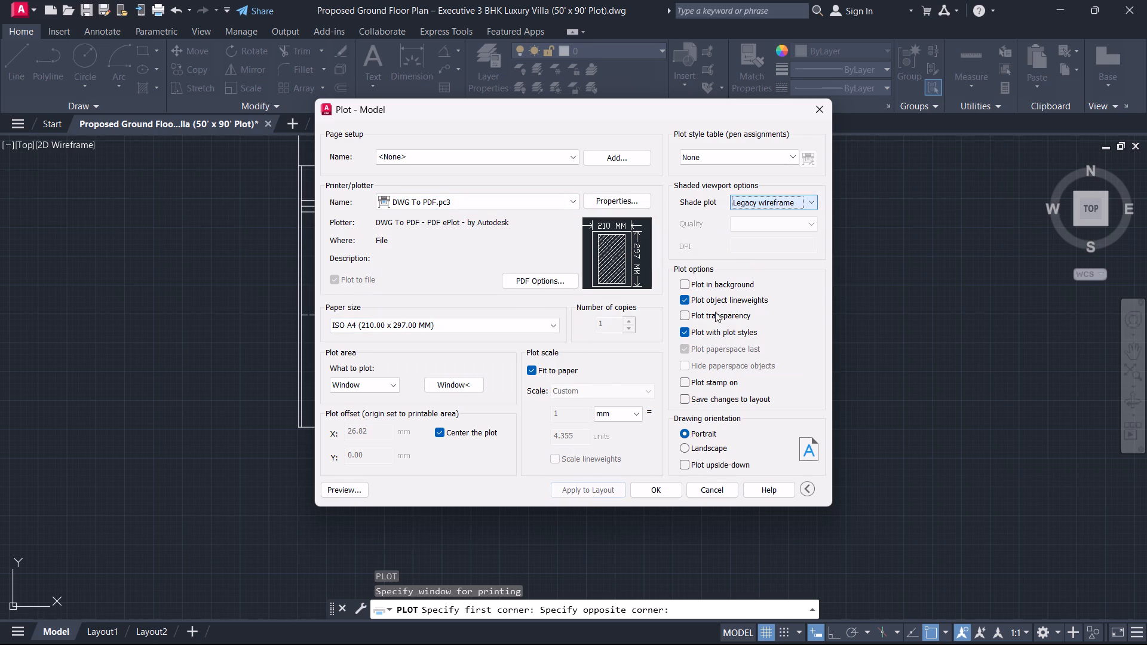
{"action": "left_click", "coordinate": [591, 490]}
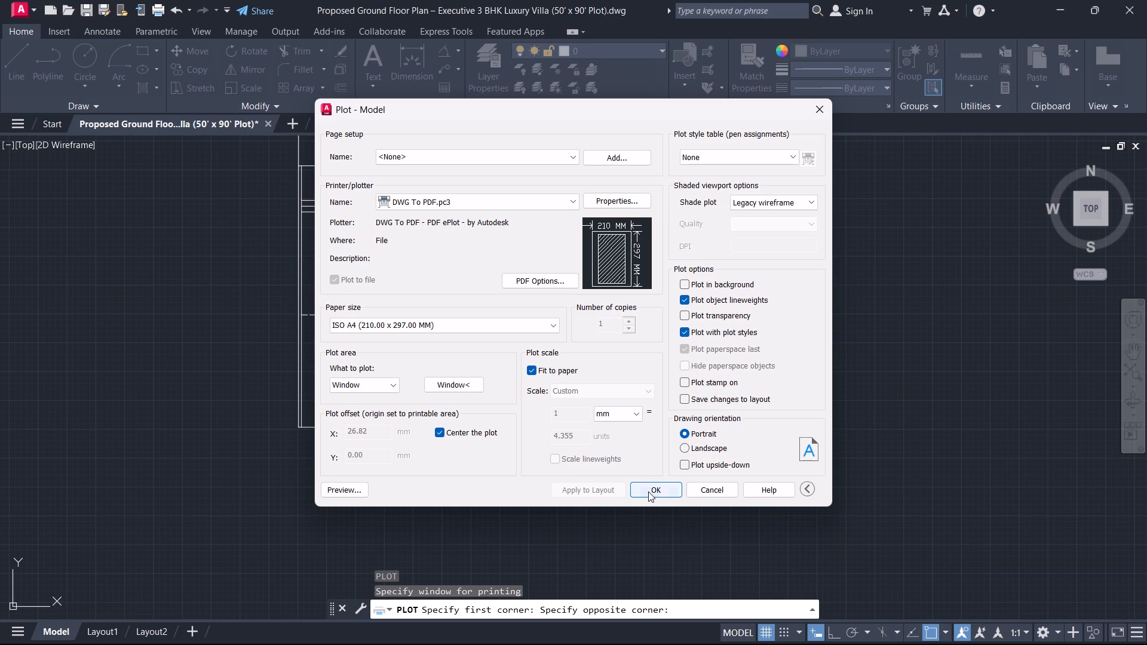
Plot the plan to a PDF in the desktop's SYMBIOSIS SOLUTIONS INTERSHIP PROGRAM folder under the proposed name, and close the PDF once viewed.
{"action": "left_click", "coordinate": [648, 492]}
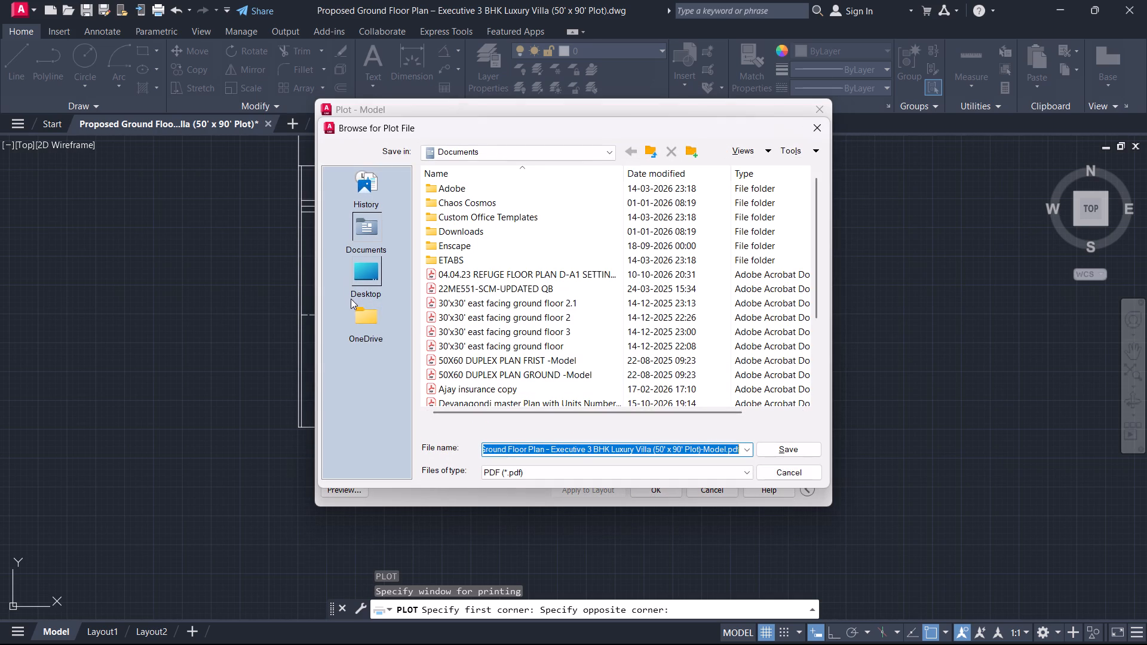
{"action": "left_click", "coordinate": [364, 272]}
{"action": "scroll", "coordinate": [461, 311], "scroll_direction": "down", "scroll_amount": 2}
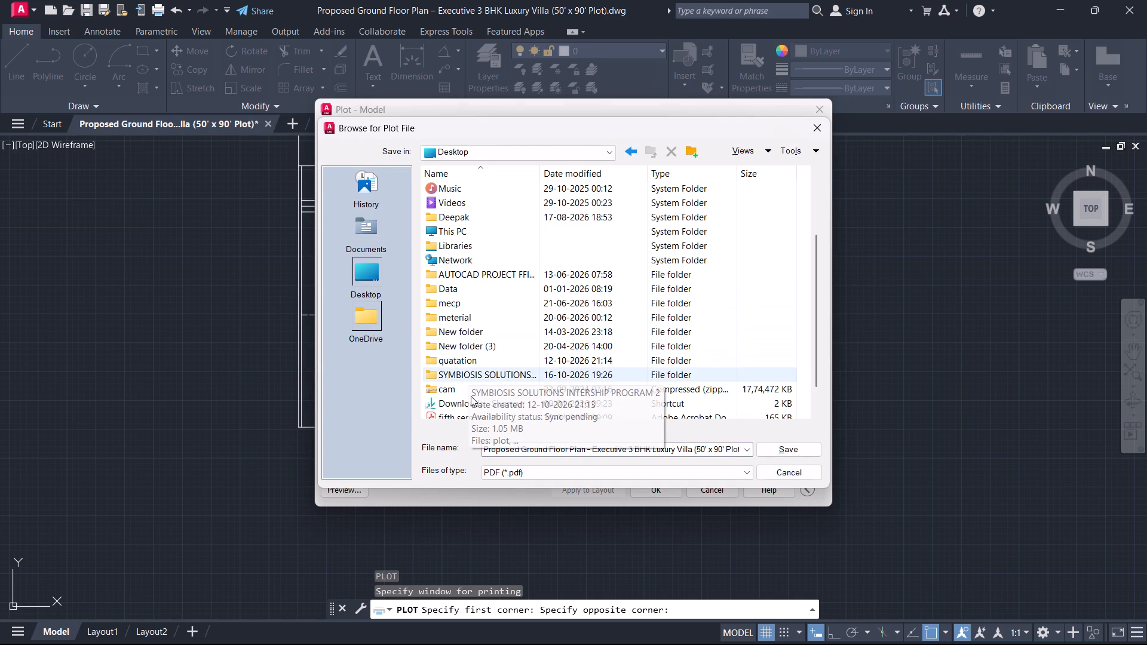
{"action": "double_click", "coordinate": [476, 376]}
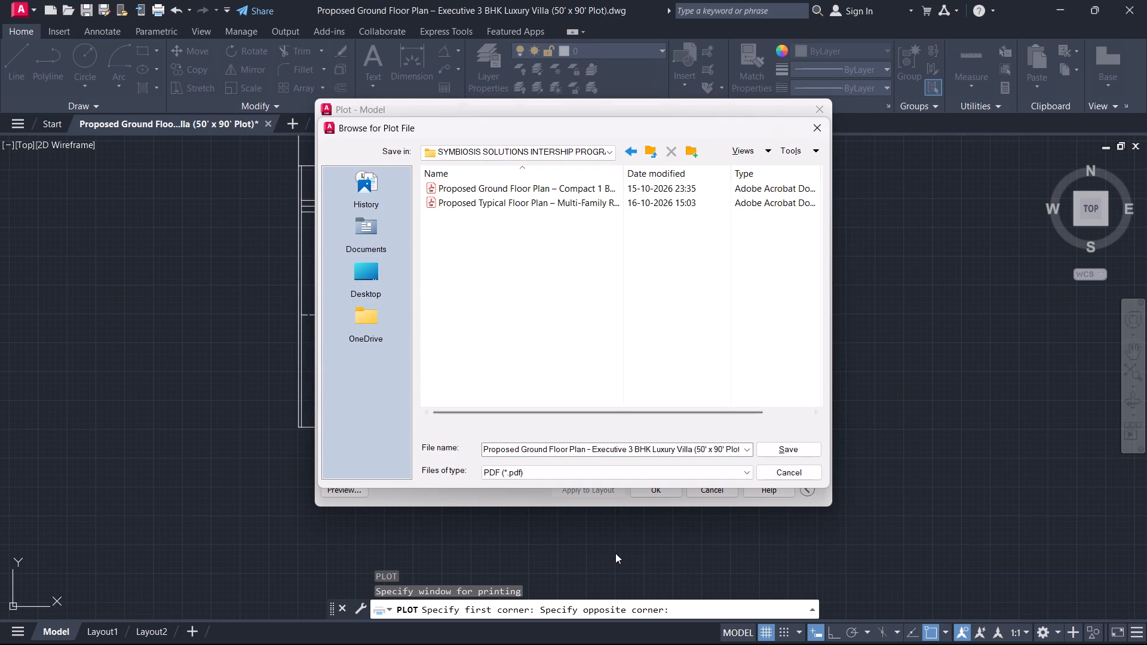
{"action": "left_click", "coordinate": [781, 453]}
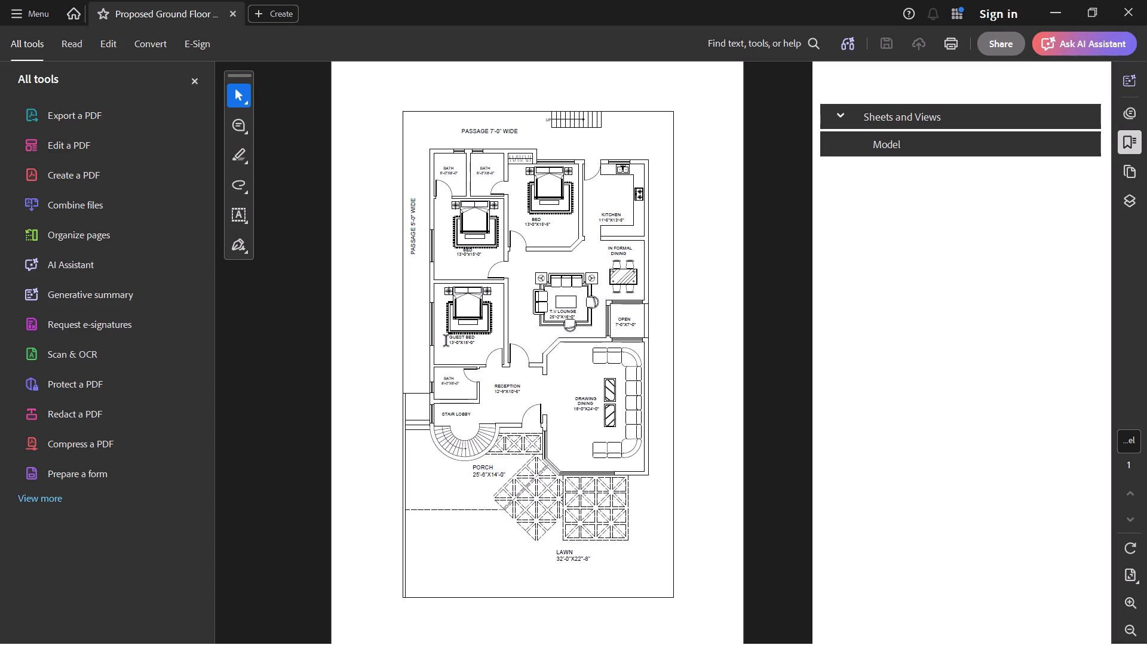
{"action": "scroll", "coordinate": [566, 505], "scroll_direction": "up", "scroll_amount": 2}
{"action": "left_click", "coordinate": [1146, 0]}
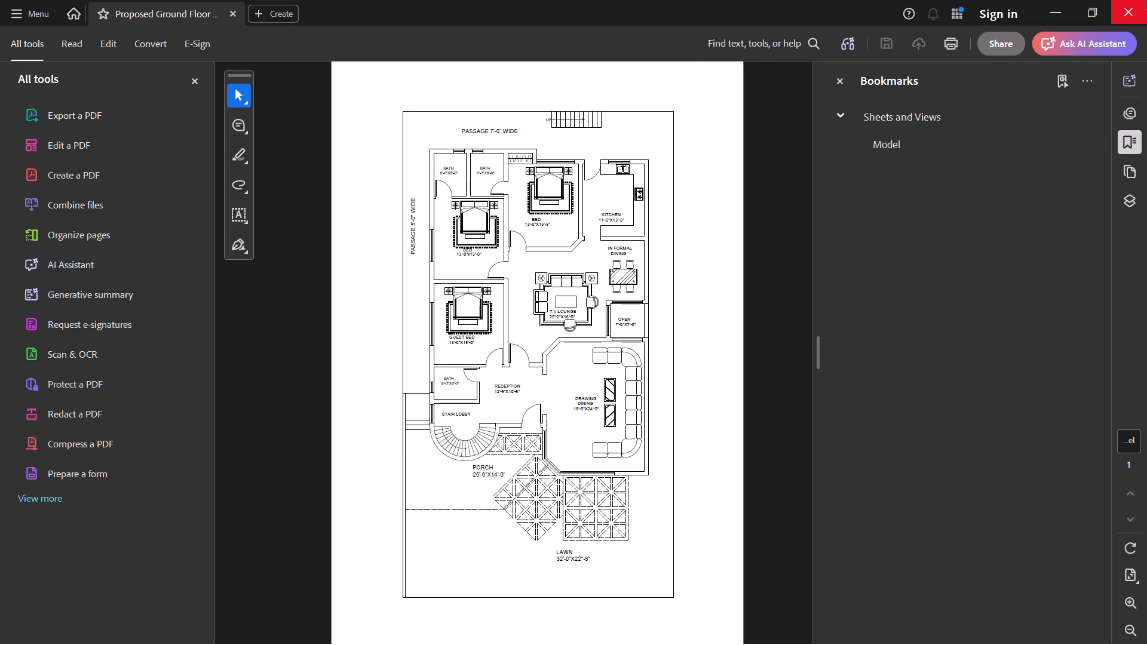
Start a SOLID hatch and fill the walls around the guest bedroom, including the west wall beside the front bath.
{"action": "middle_click_drag", "start_coordinate": [440, 297], "coordinate": [498, 399]}
{"action": "scroll", "coordinate": [498, 399], "scroll_direction": "down", "scroll_amount": 1}
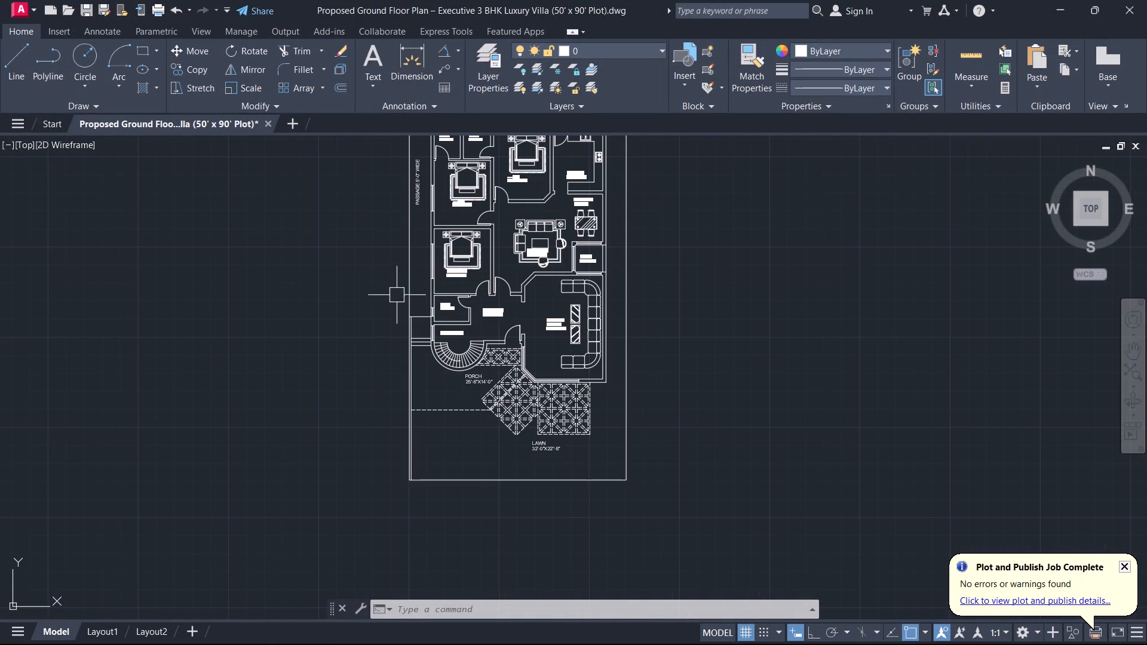
{"action": "key", "text": "h"}
{"action": "key", "text": "space"}
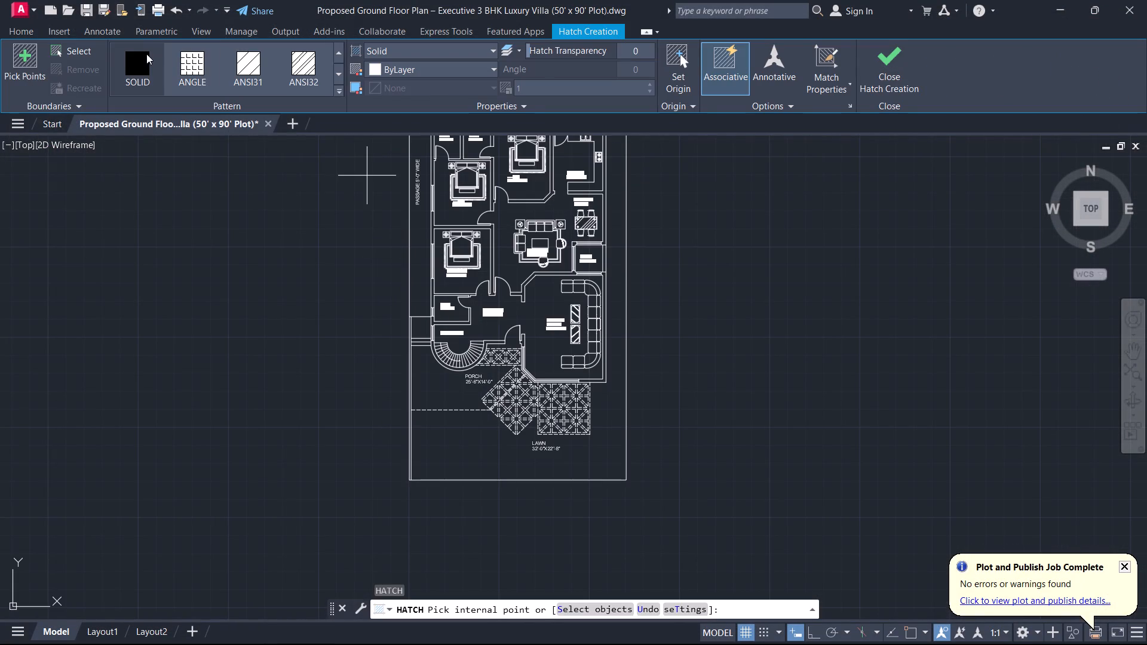
{"action": "left_click", "coordinate": [146, 56]}
{"action": "scroll", "coordinate": [411, 204], "scroll_direction": "up", "scroll_amount": 3}
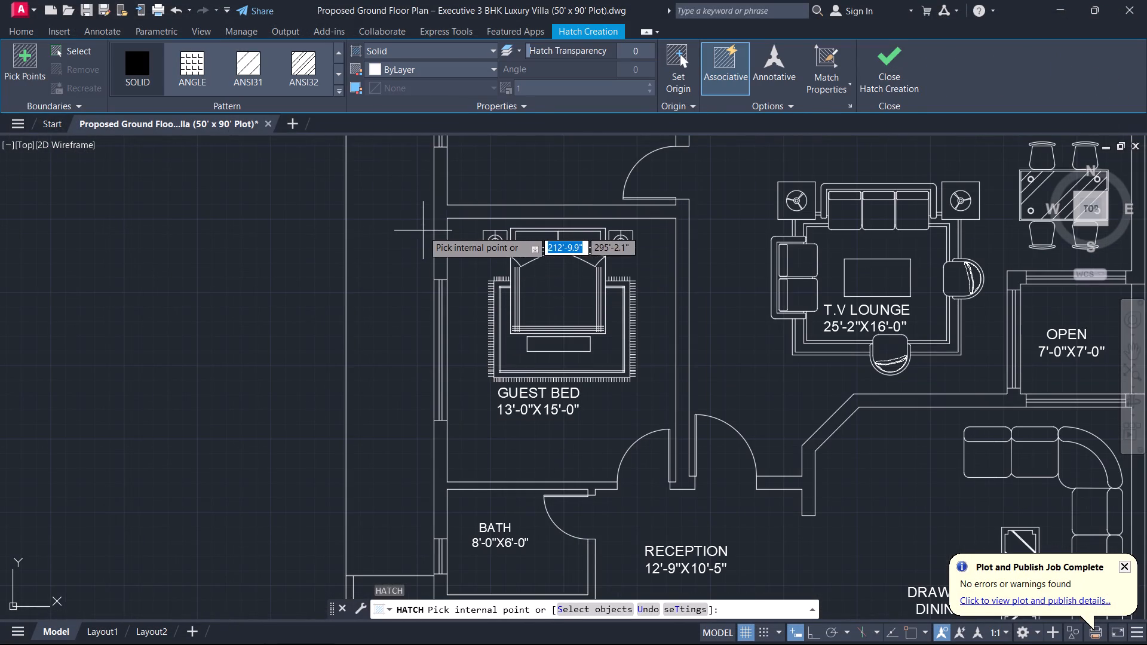
{"action": "left_click", "coordinate": [440, 238]}
{"action": "left_click", "coordinate": [433, 481]}
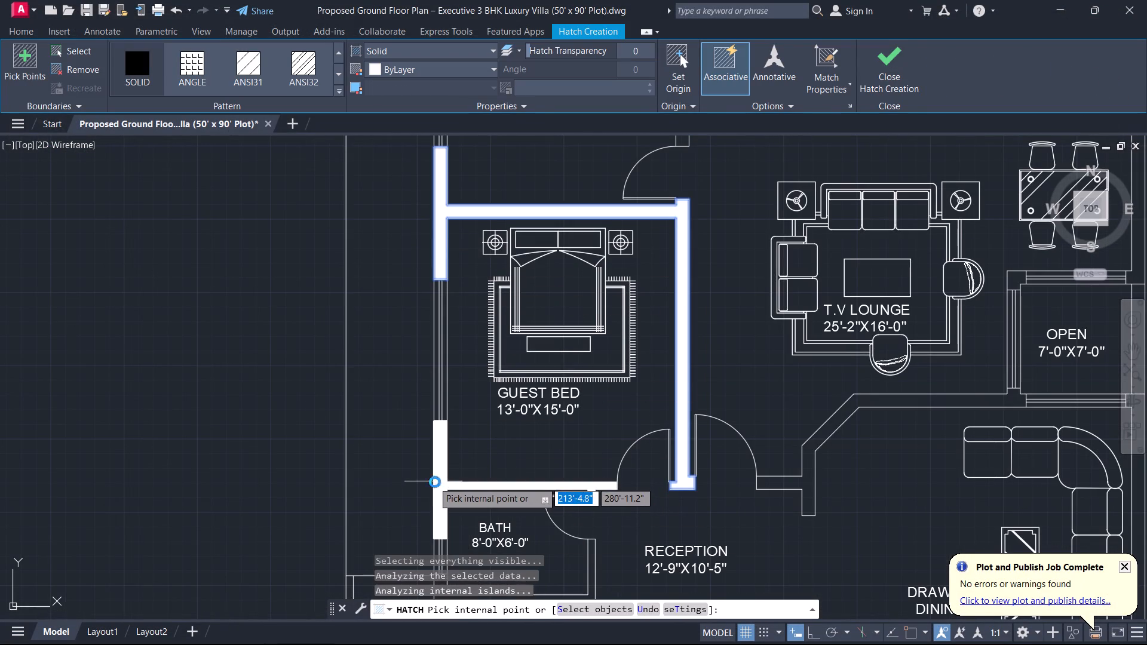
{"action": "key", "text": "space"}
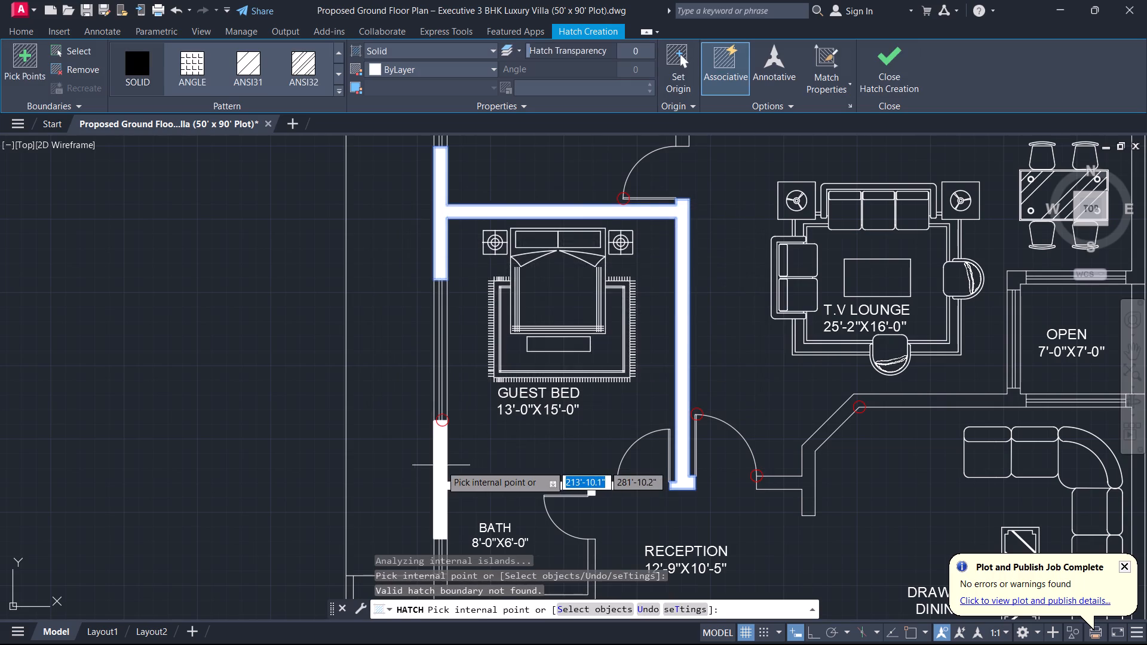
{"action": "scroll", "coordinate": [440, 465], "scroll_direction": "down", "scroll_amount": 3}
{"action": "middle_click_drag", "start_coordinate": [440, 460], "coordinate": [469, 345]}
{"action": "scroll", "coordinate": [470, 345], "scroll_direction": "up", "scroll_amount": 1}
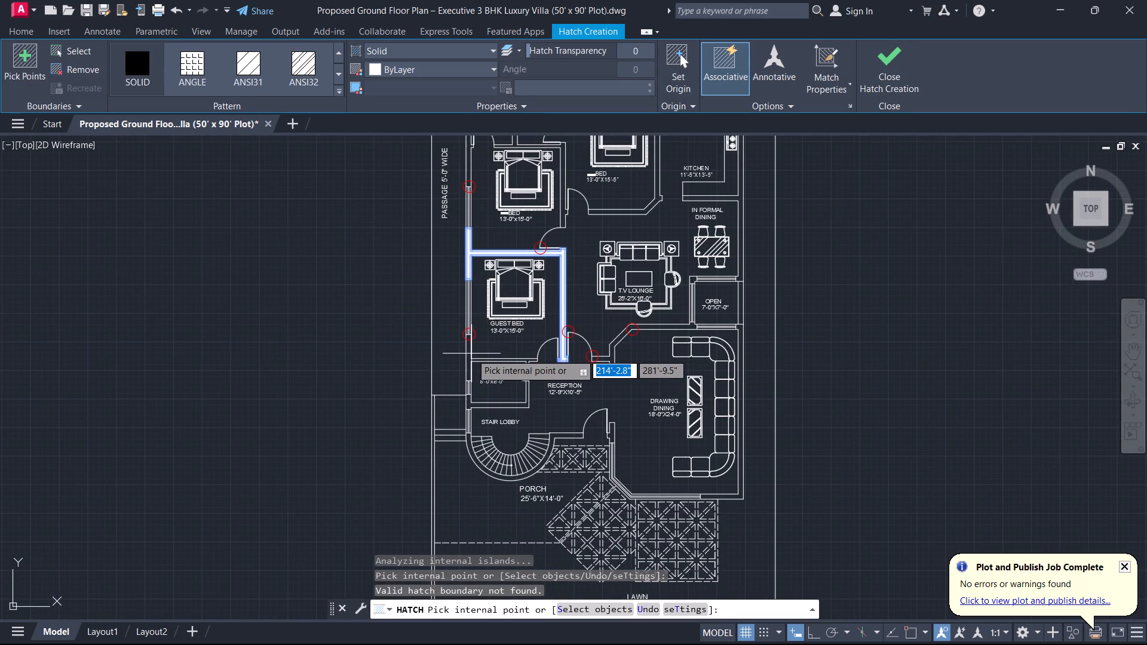
{"action": "left_click", "coordinate": [470, 352]}
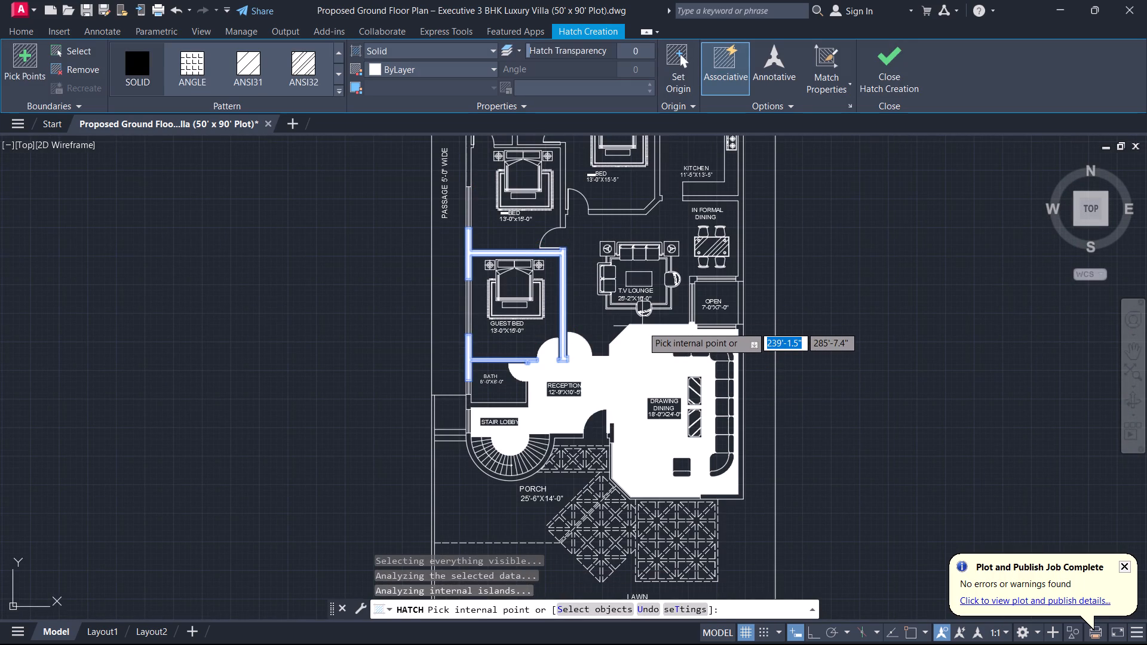
Add solid fill to the drawing-dining, informal dining, kitchen east, entrance, curved stair and front bath walls.
{"action": "left_click", "coordinate": [642, 326]}
{"action": "left_click", "coordinate": [740, 333]}
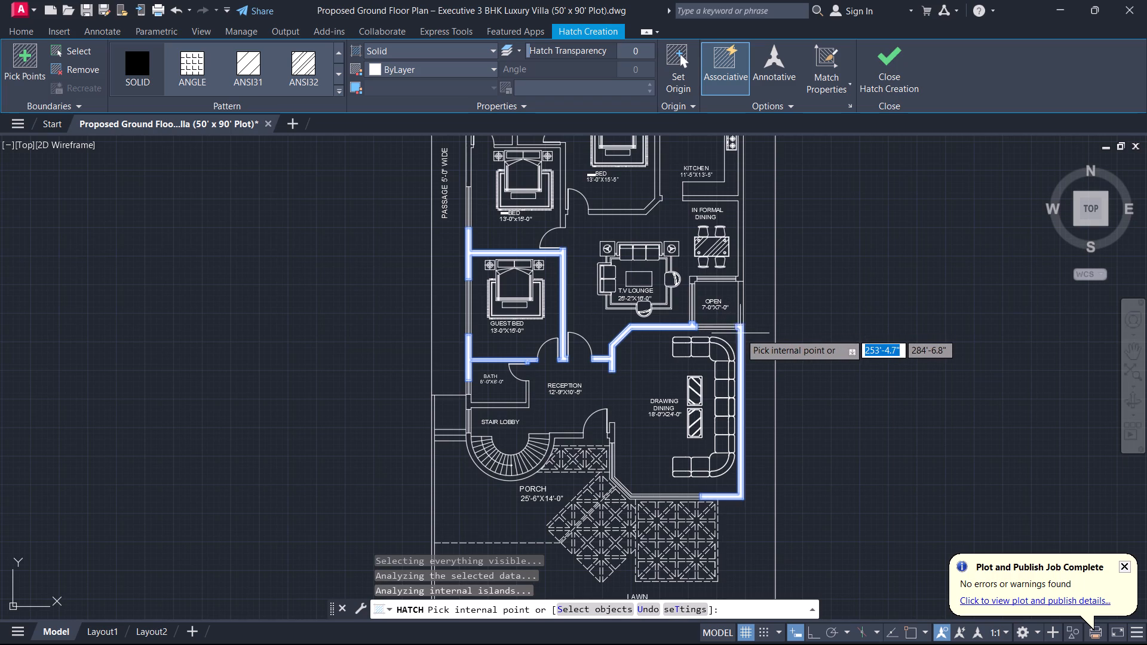
{"action": "left_click", "coordinate": [741, 265]}
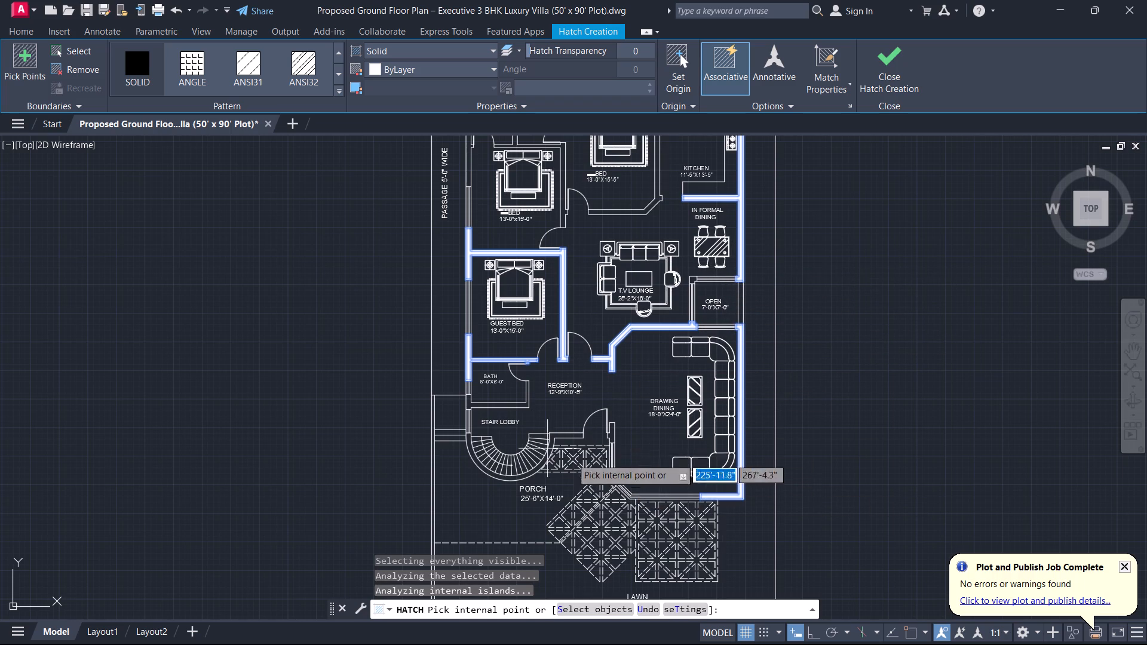
{"action": "left_click", "coordinate": [612, 433]}
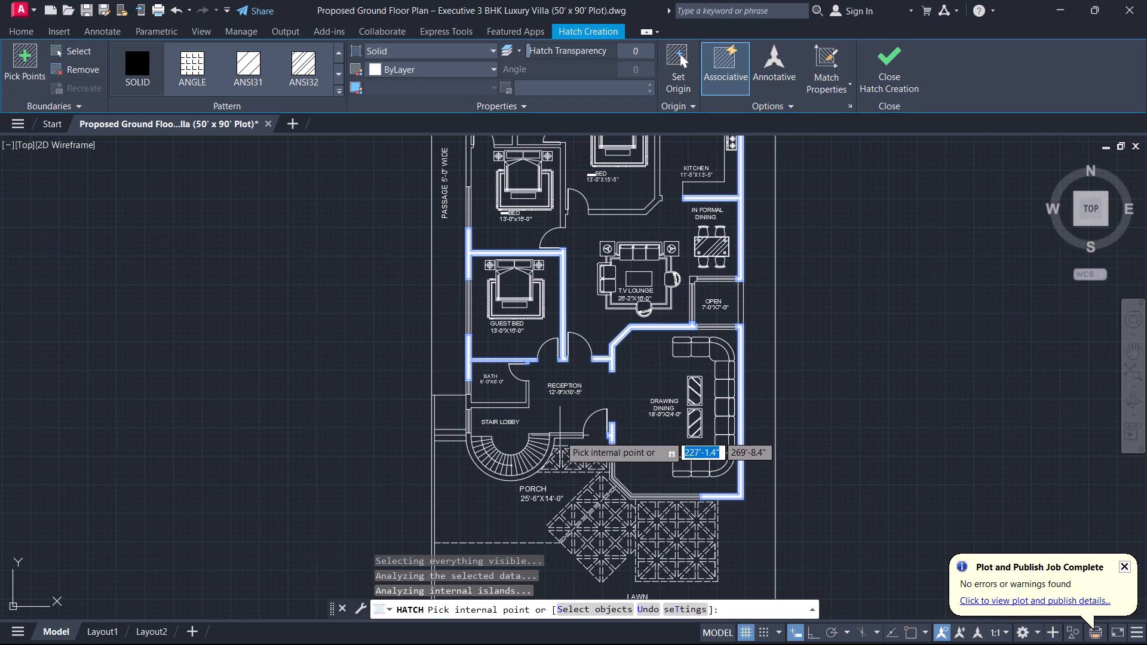
{"action": "left_click", "coordinate": [560, 435]}
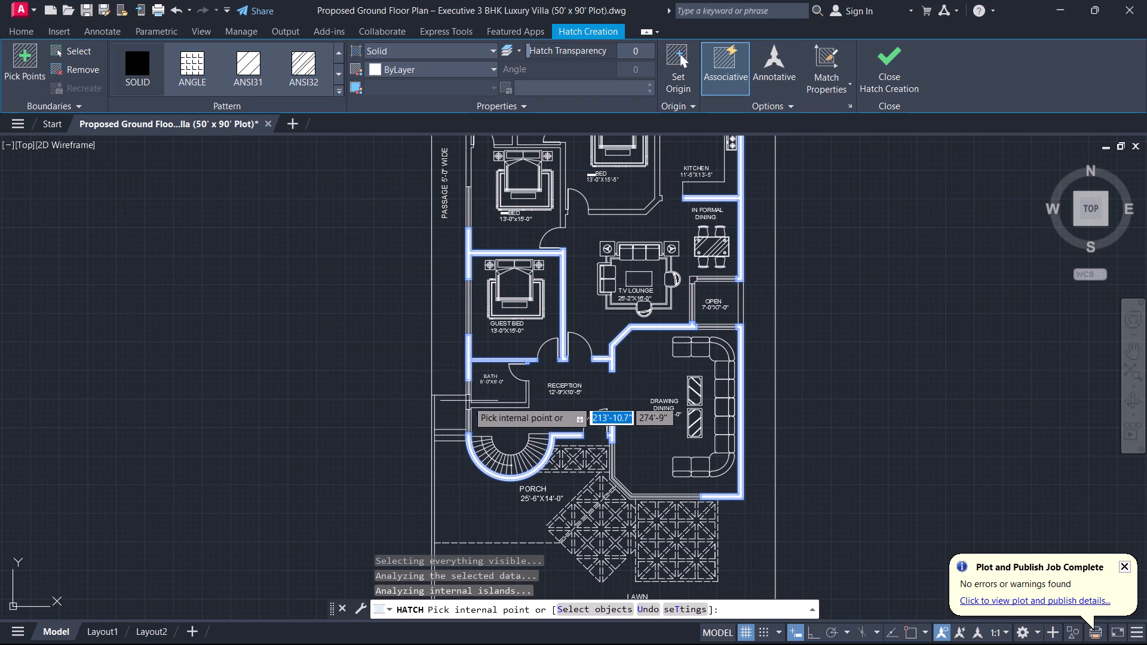
{"action": "left_click", "coordinate": [467, 402]}
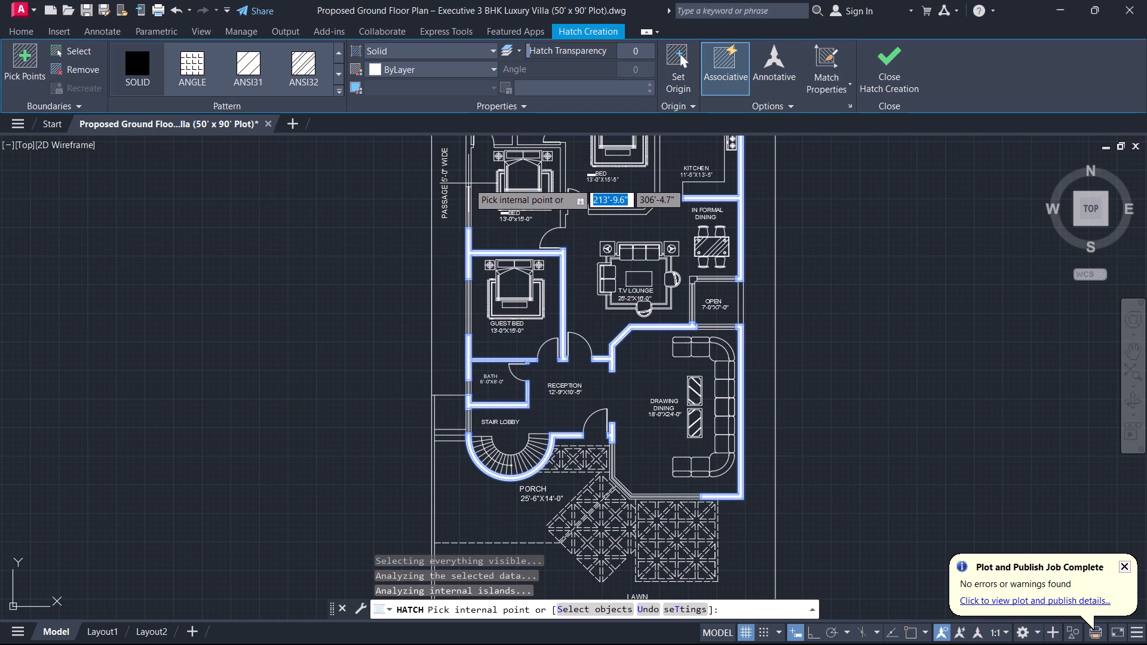
Add solid fill to the walls of the west bedroom and the two rear baths, including the partition between the baths.
{"action": "left_click", "coordinate": [468, 180]}
{"action": "scroll", "coordinate": [471, 211], "scroll_direction": "down", "scroll_amount": 1}
{"action": "middle_click_drag", "start_coordinate": [474, 221], "coordinate": [482, 445]}
{"action": "scroll", "coordinate": [514, 408], "scroll_direction": "up", "scroll_amount": 2}
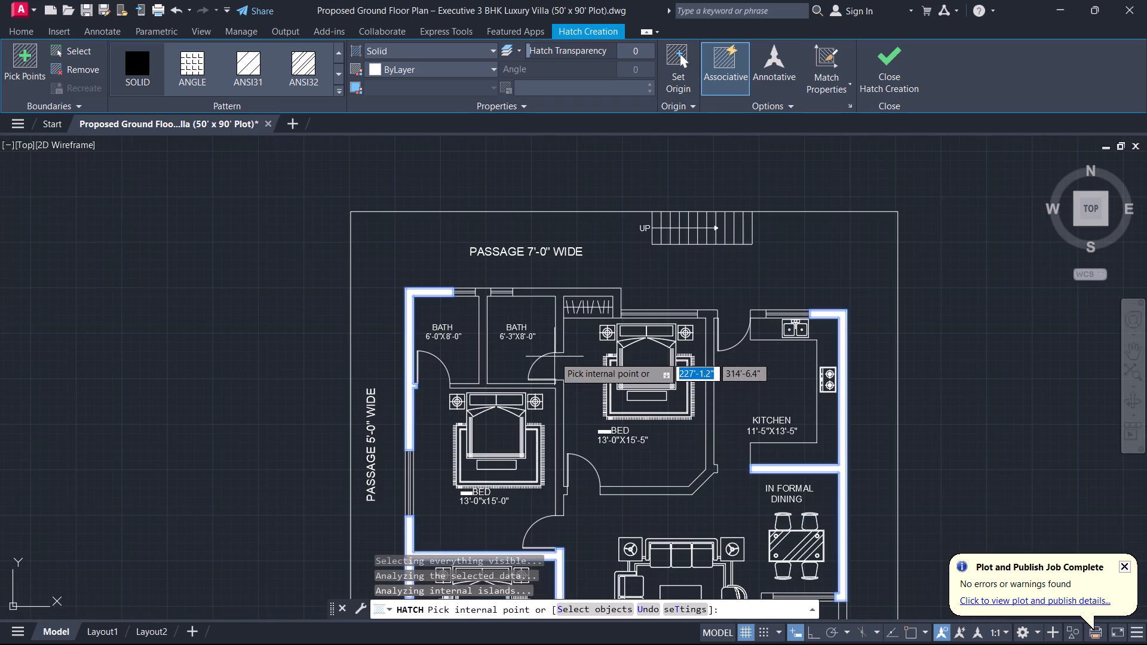
{"action": "left_click", "coordinate": [559, 342]}
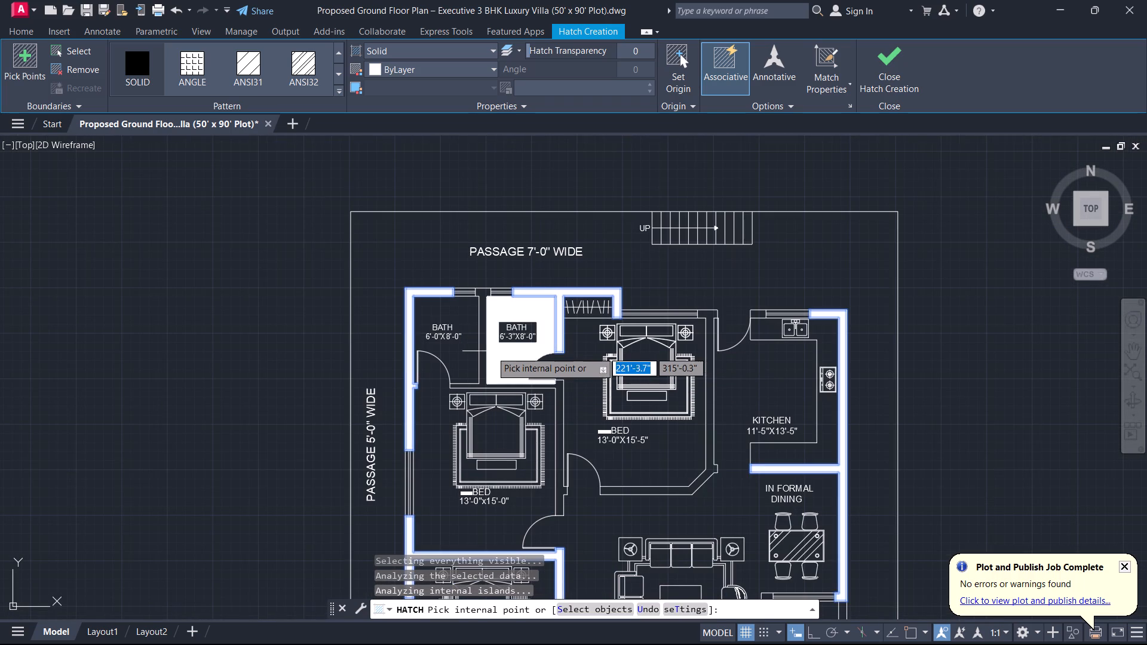
{"action": "left_click", "coordinate": [482, 352]}
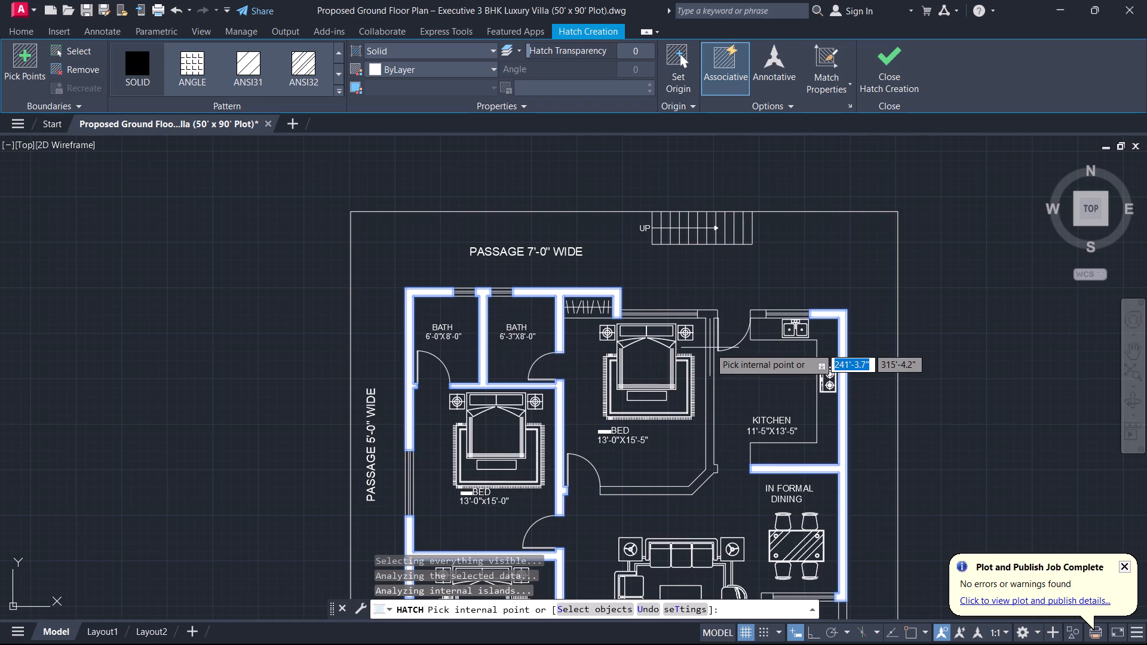
Add solid fill to the rear middle bedroom's east and angled walls and the kitchen's rear wall, and finish the hatch.
{"action": "left_click", "coordinate": [710, 348]}
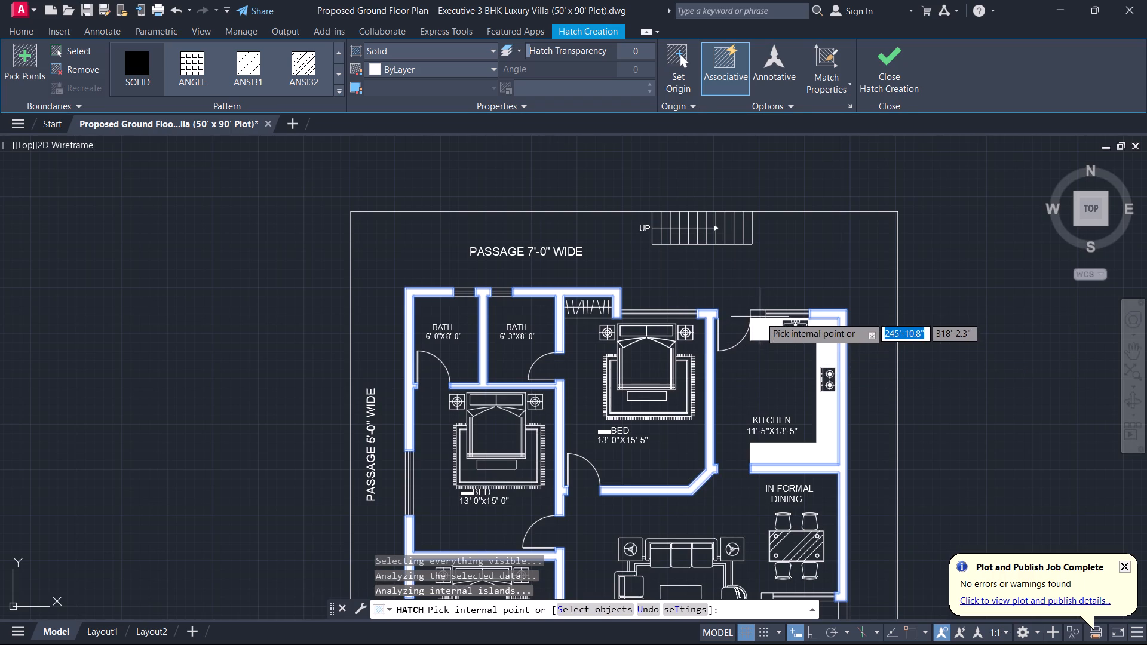
{"action": "left_click", "coordinate": [759, 316]}
{"action": "scroll", "coordinate": [774, 465], "scroll_direction": "down", "scroll_amount": 2}
{"action": "scroll", "coordinate": [730, 525], "scroll_direction": "up", "scroll_amount": 1}
{"action": "middle_click_drag", "start_coordinate": [729, 525], "coordinate": [722, 432]}
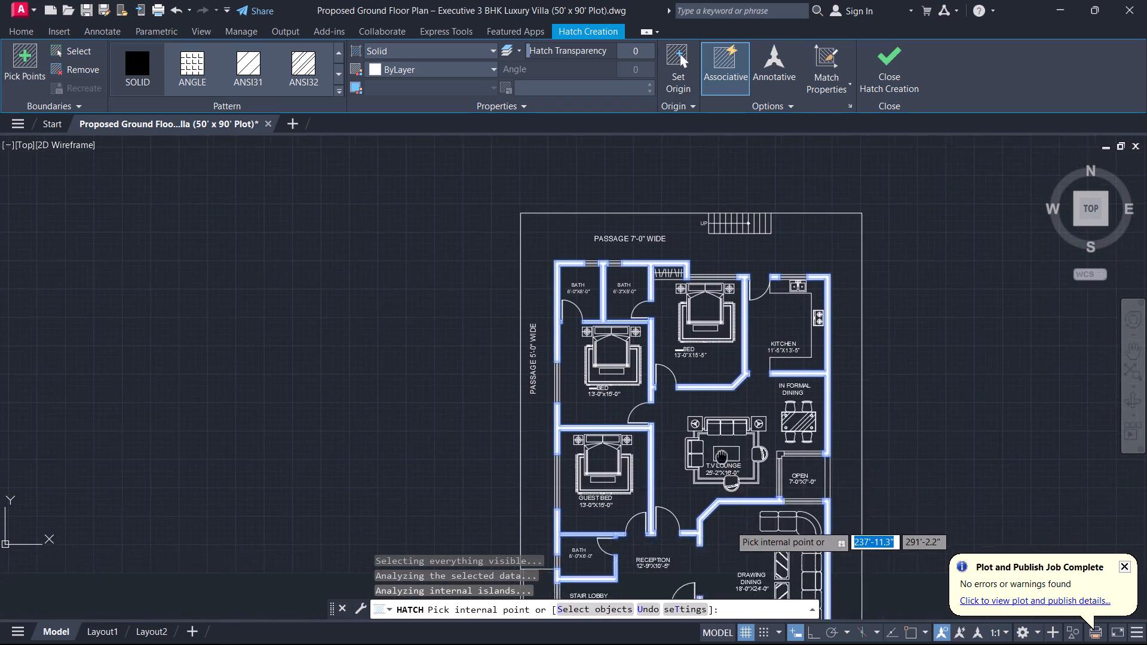
{"action": "middle_click_drag", "start_coordinate": [722, 432], "coordinate": [705, 333]}
{"action": "middle_click_drag", "start_coordinate": [725, 469], "coordinate": [712, 436]}
{"action": "scroll", "coordinate": [674, 434], "scroll_direction": "down", "scroll_amount": 1}
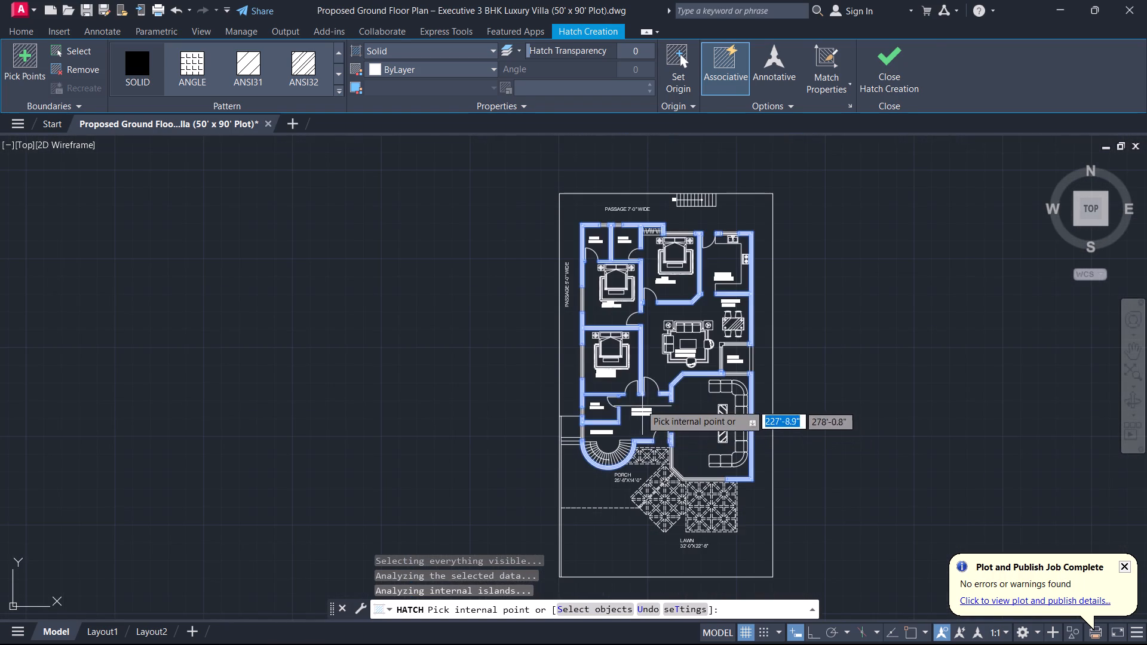
{"action": "key", "text": "Escape"}
Add solid fill to the small unfilled wall corner at the northwest of the 7'-0"x7'-0" open area.
{"action": "scroll", "coordinate": [653, 333], "scroll_direction": "up", "scroll_amount": 1}
{"action": "scroll", "coordinate": [817, 365], "scroll_direction": "up", "scroll_amount": 3}
{"action": "key", "text": "space"}
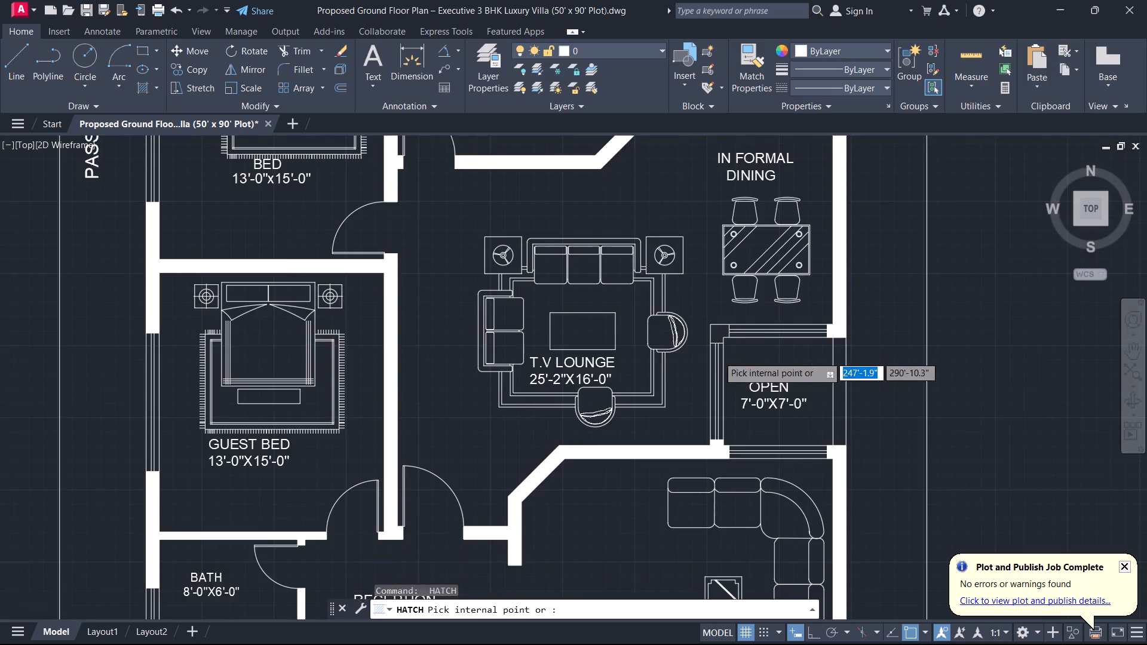
{"action": "left_click", "coordinate": [711, 320]}
{"action": "key", "text": "space"}
Plot the plan to PDF with the existing plot settings and file name, overwriting the earlier PDF, and close the opened PDF.
{"action": "scroll", "coordinate": [687, 343], "scroll_direction": "down", "scroll_amount": 3}
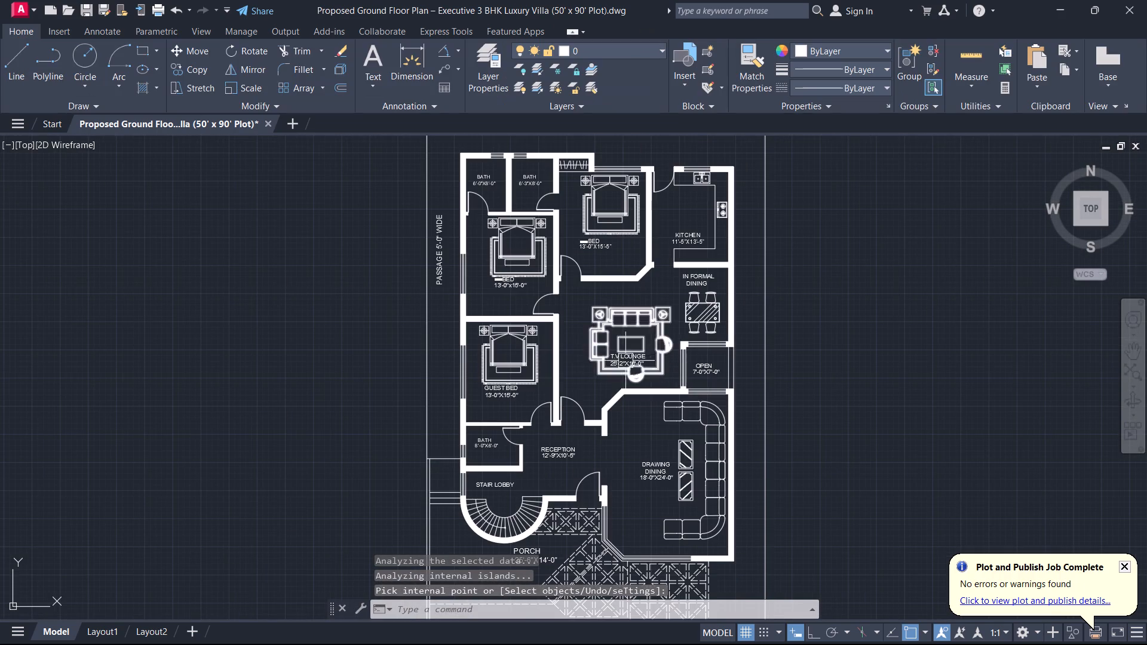
{"action": "key", "text": "d"}
{"action": "type", "text": "W"}
{"action": "key", "text": "space"}
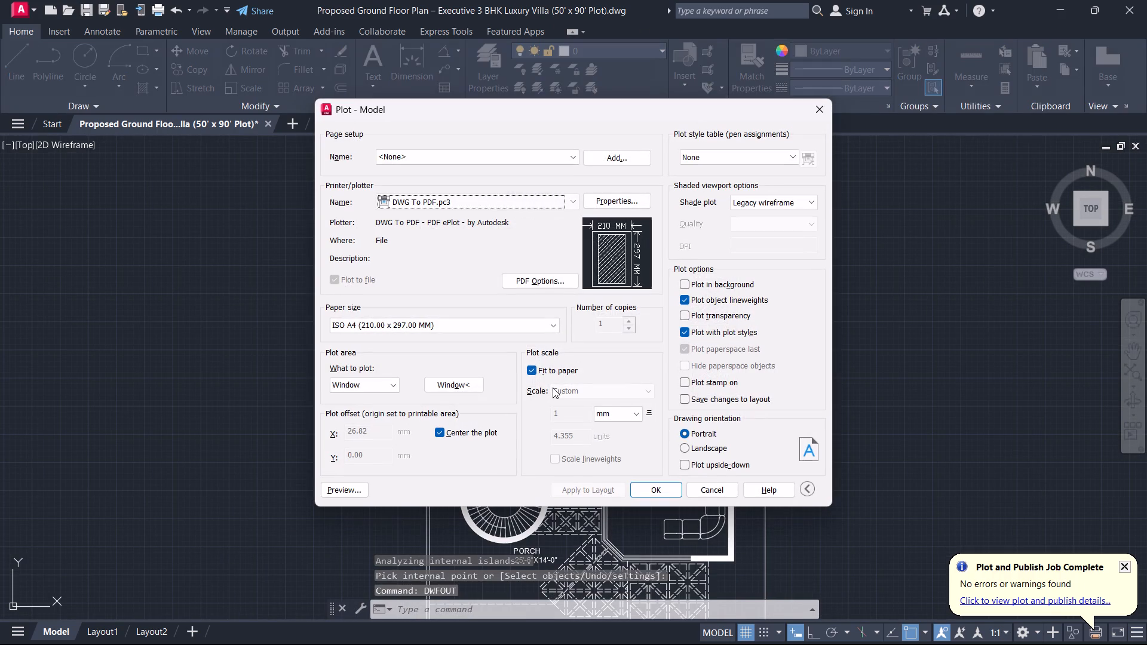
{"action": "left_click", "coordinate": [653, 492]}
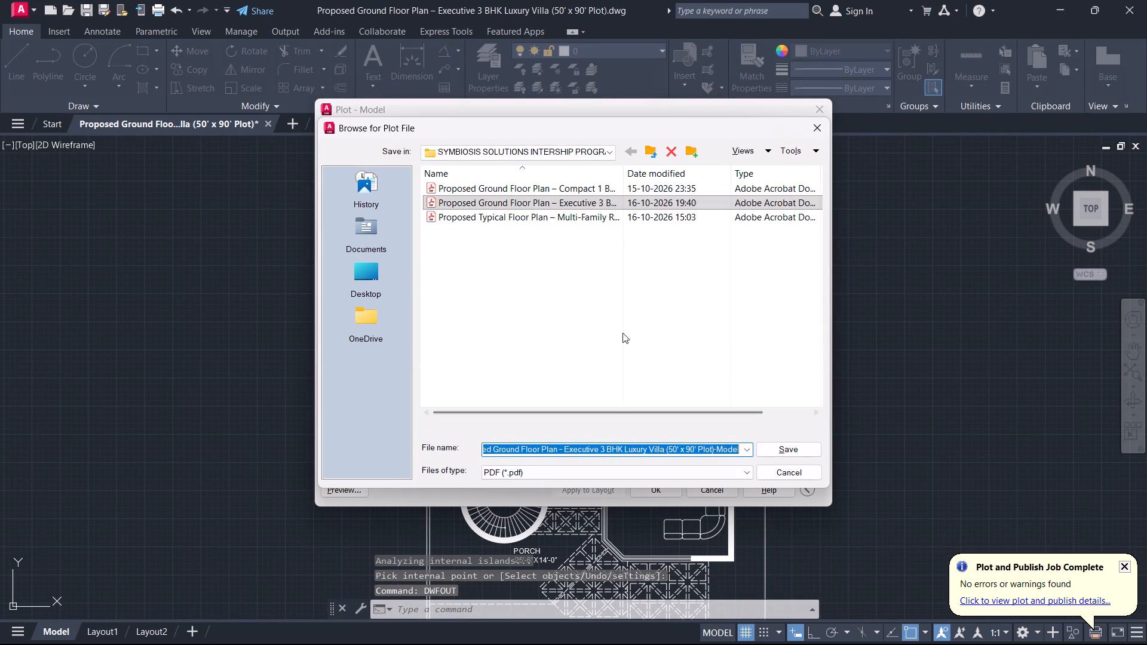
{"action": "left_click", "coordinate": [789, 451]}
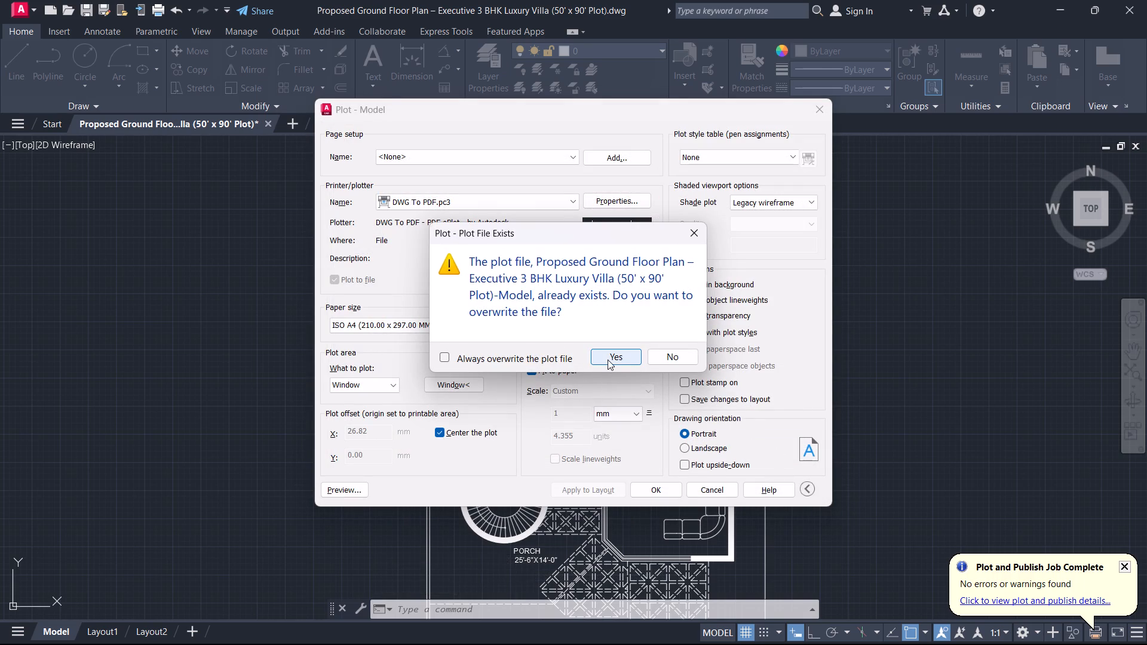
{"action": "left_click", "coordinate": [608, 360]}
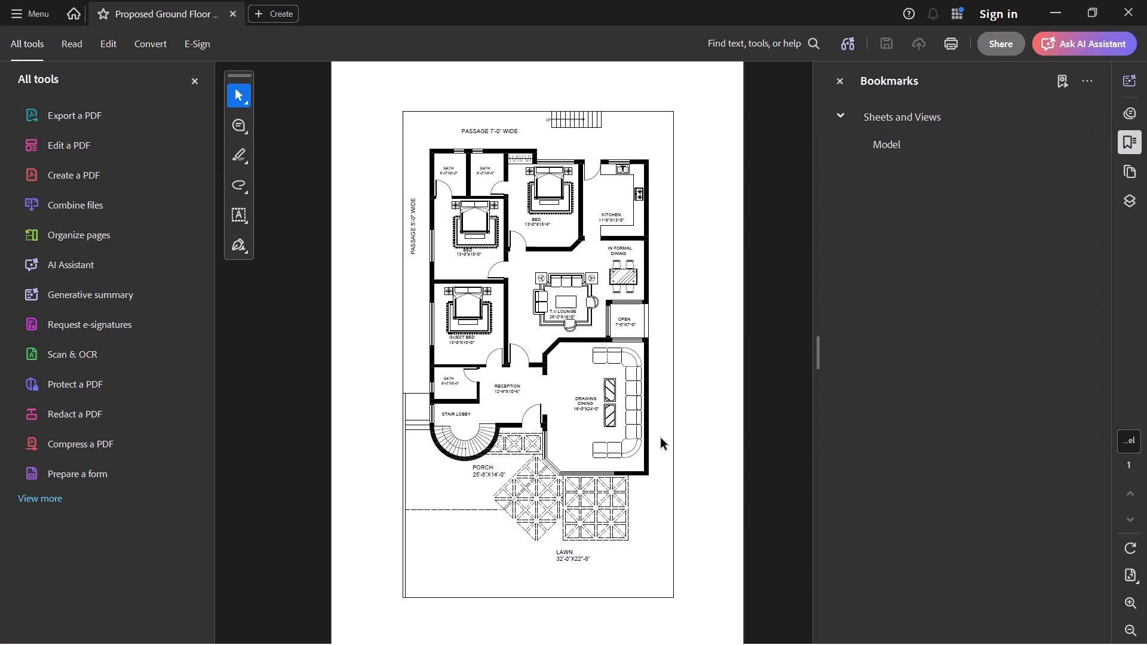
{"action": "left_click", "coordinate": [1146, 0]}
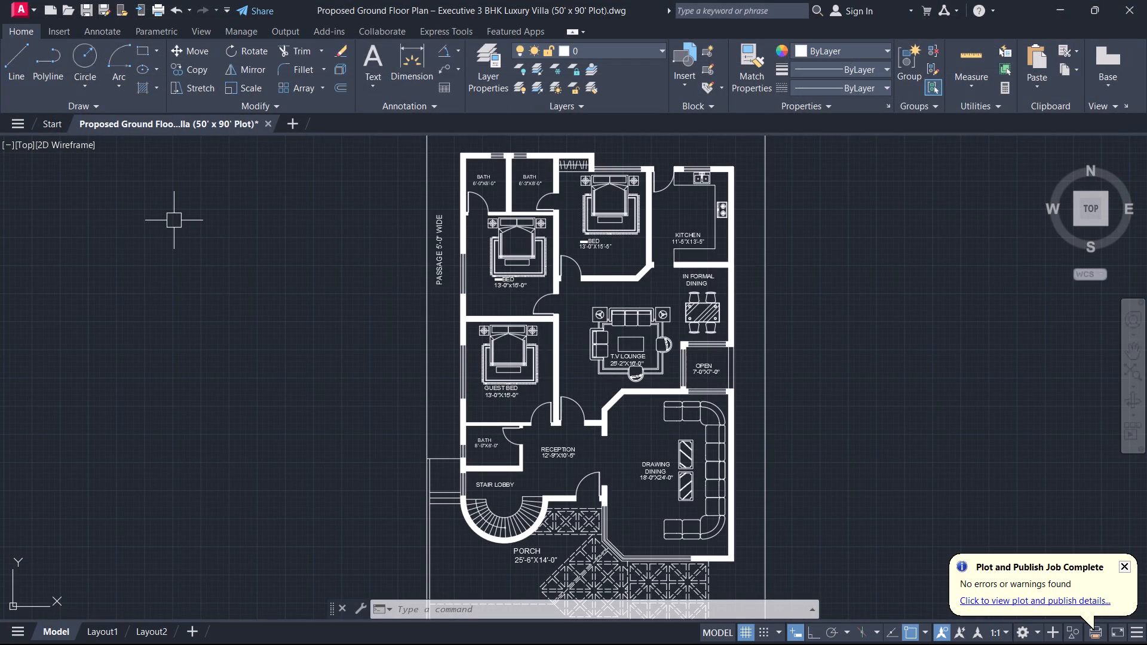
Save the villa floor plan drawing.
{"action": "key", "text": "ctrl+s"}
Turn off command logging with LOGFILEOFF and close the CAD program.
{"action": "type", "text": "LOG"}
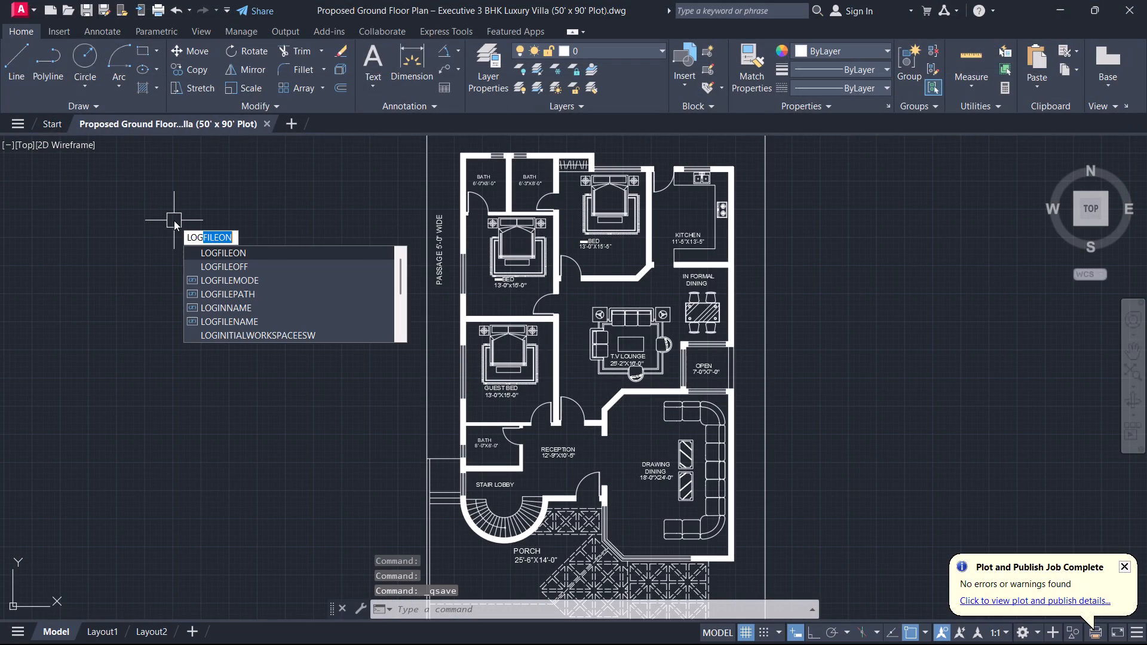
{"action": "key", "text": "Down"}
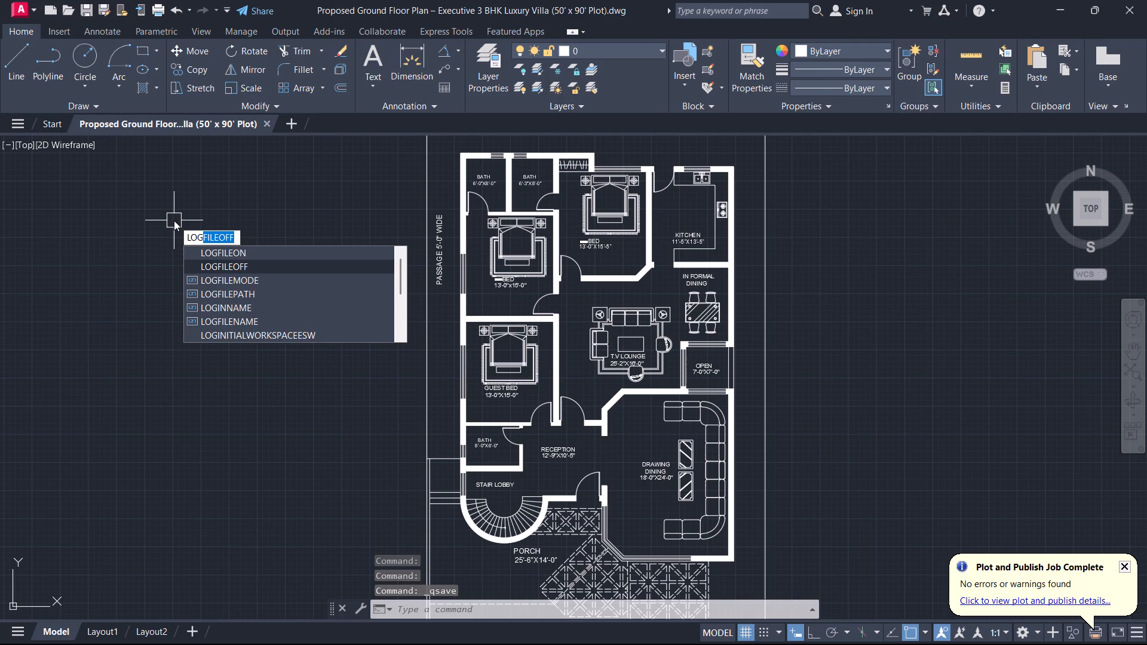
{"action": "key", "text": "Return"}
{"action": "left_click", "coordinate": [1146, 0]}
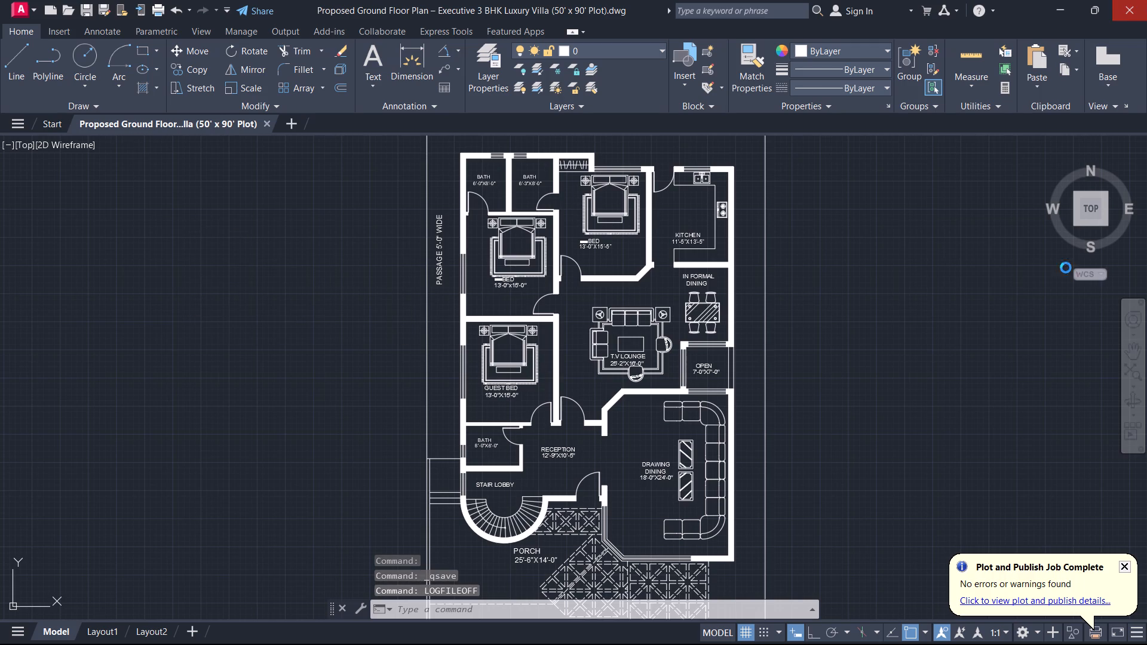